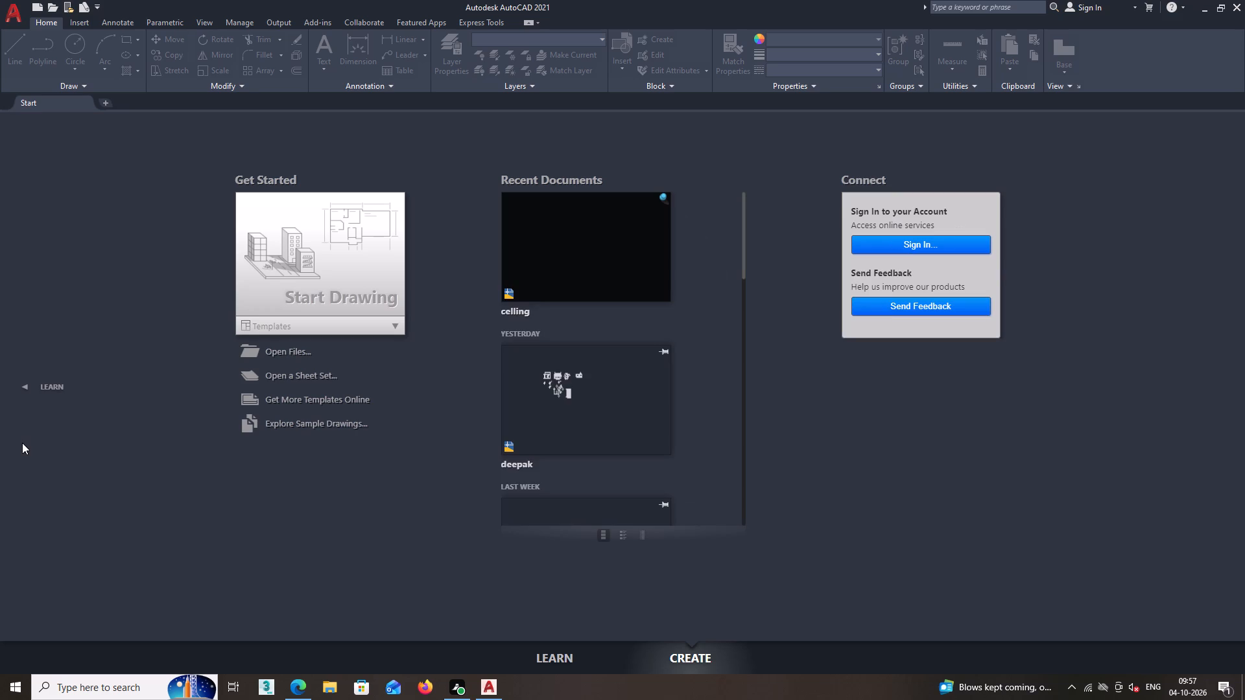
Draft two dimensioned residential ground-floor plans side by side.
Start a new blank drawing and turn on grid snap.
left_click_drag(26, 699, 0, 699)
double_click(394, 234)
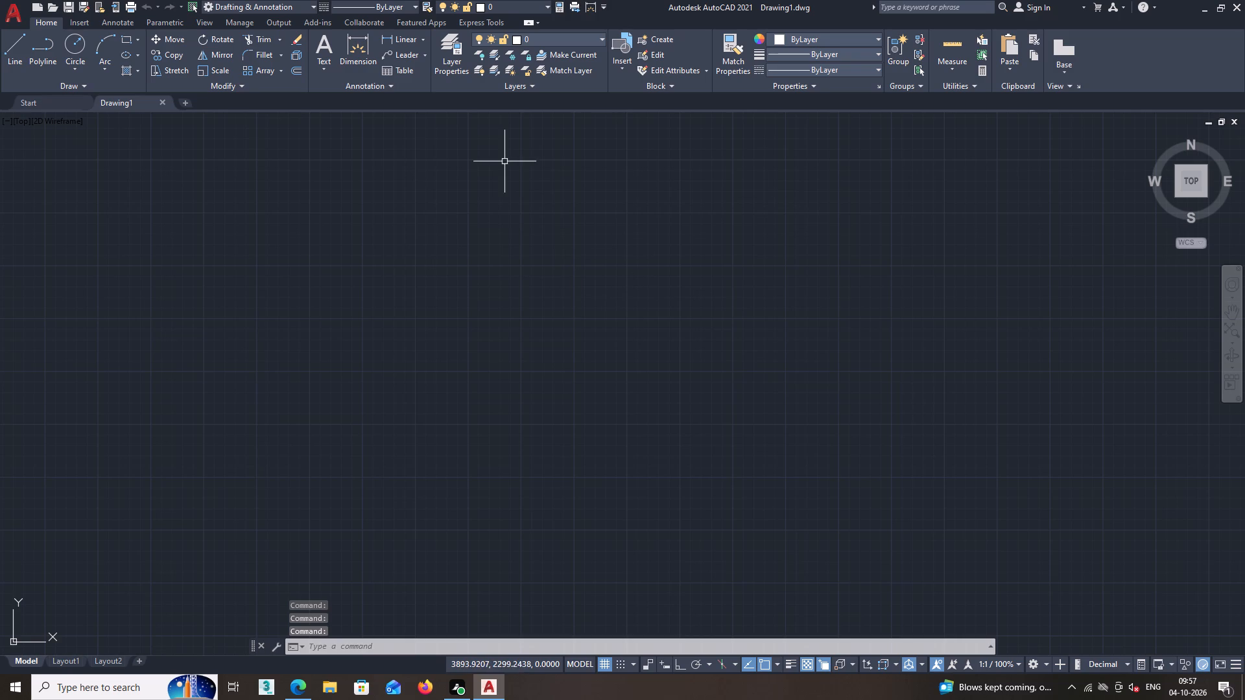
key("F9")
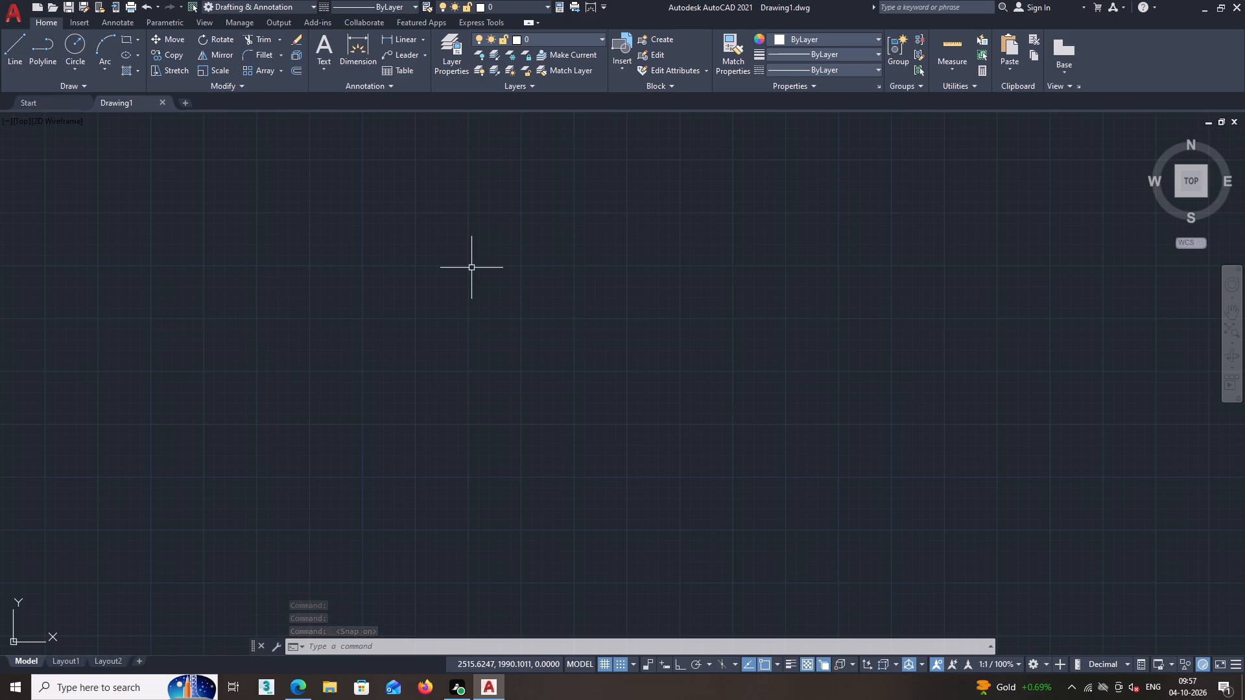
Configure the drawing units to Engineering length with 0'-0.0" precision and an insertion scale of inches.
type("units")
key("Return")
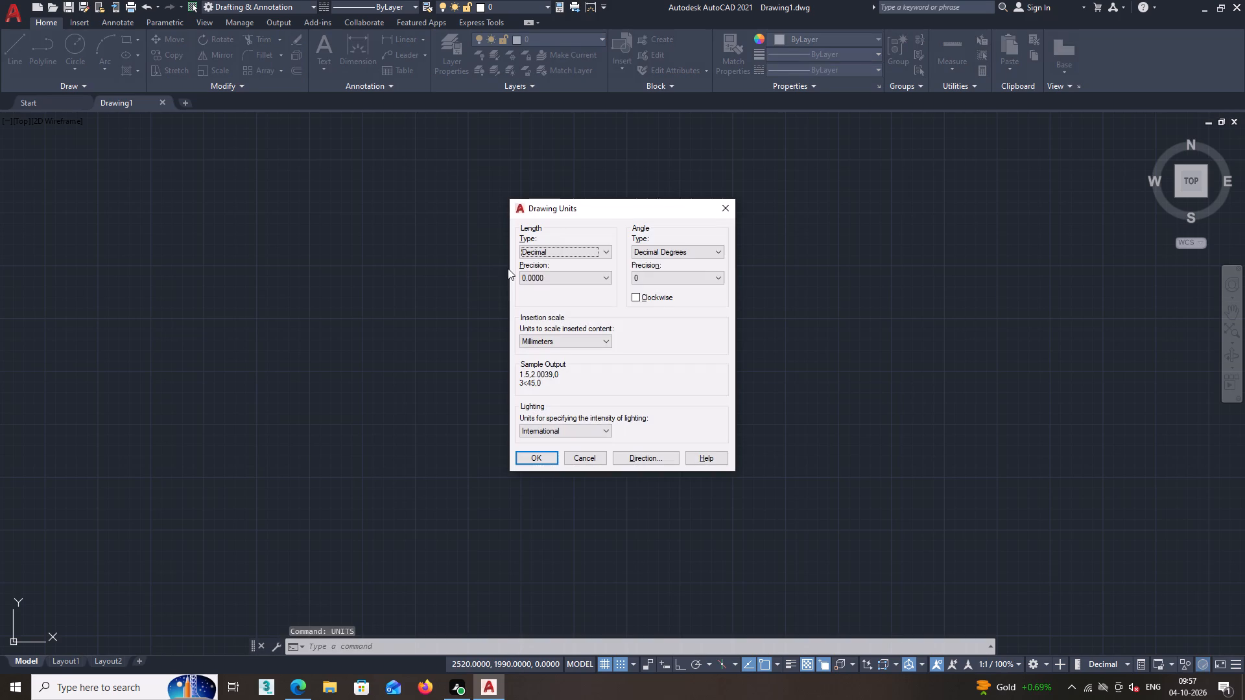
left_click(599, 248)
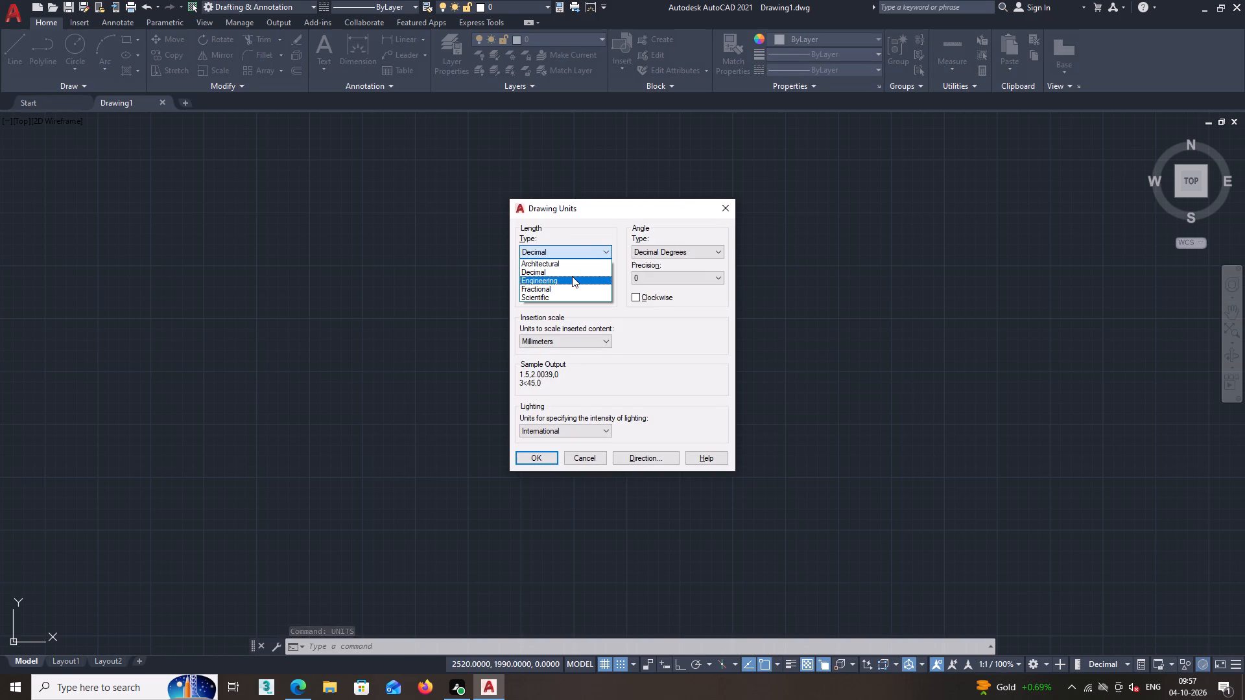
left_click(572, 276)
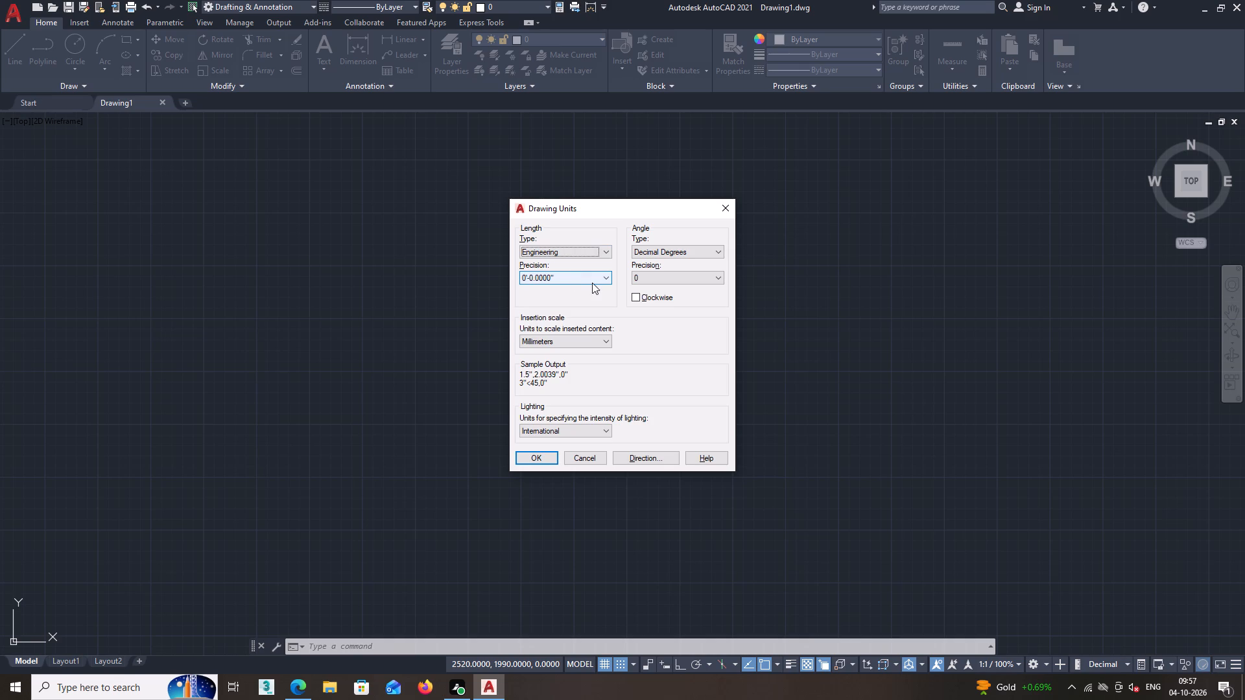
left_click(592, 283)
left_click(558, 297)
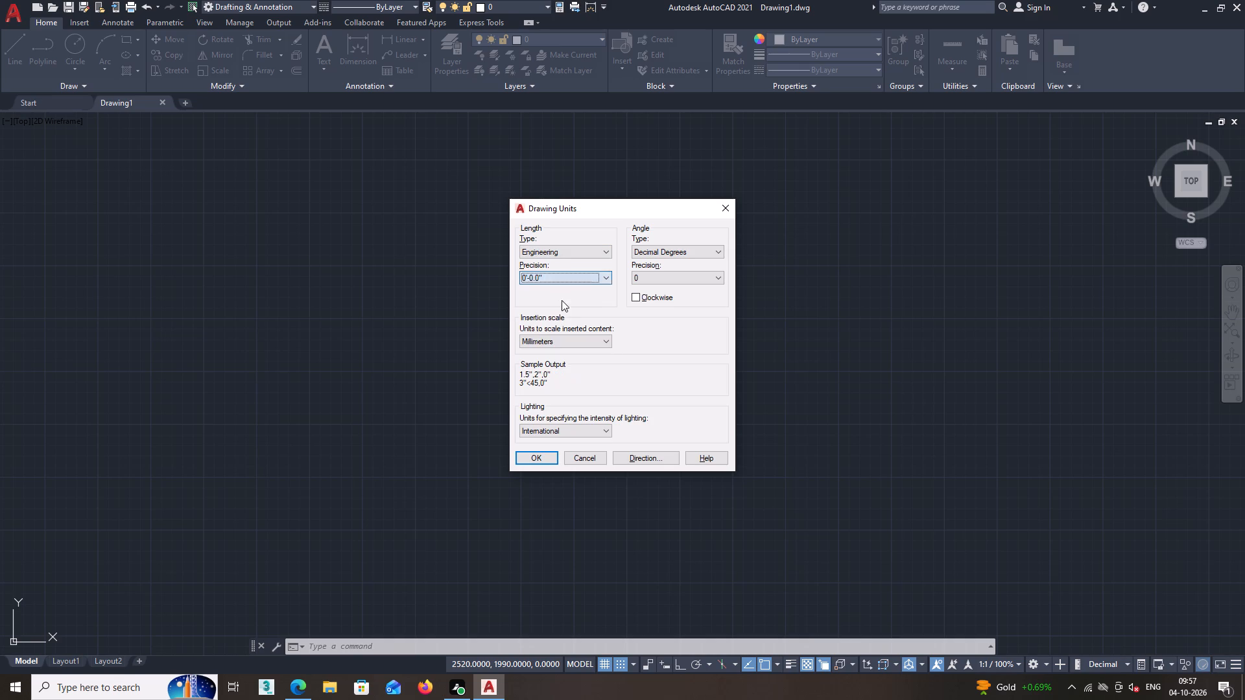
left_click(588, 345)
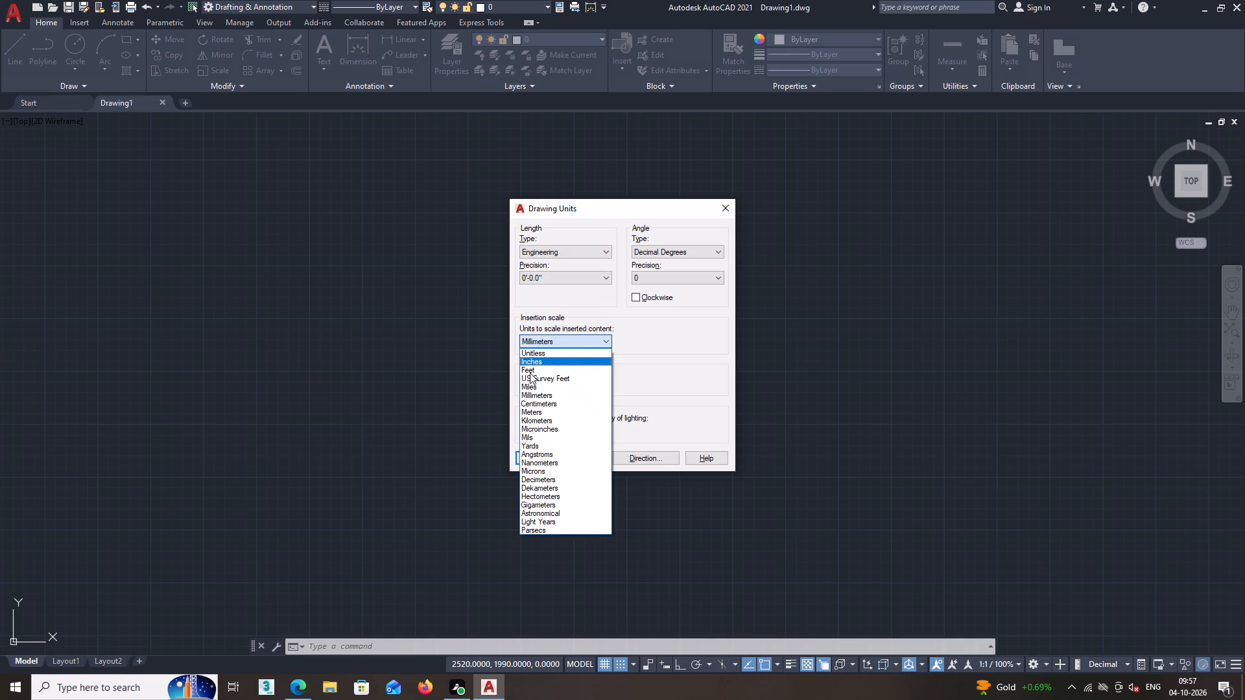
left_click(532, 362)
left_click(534, 456)
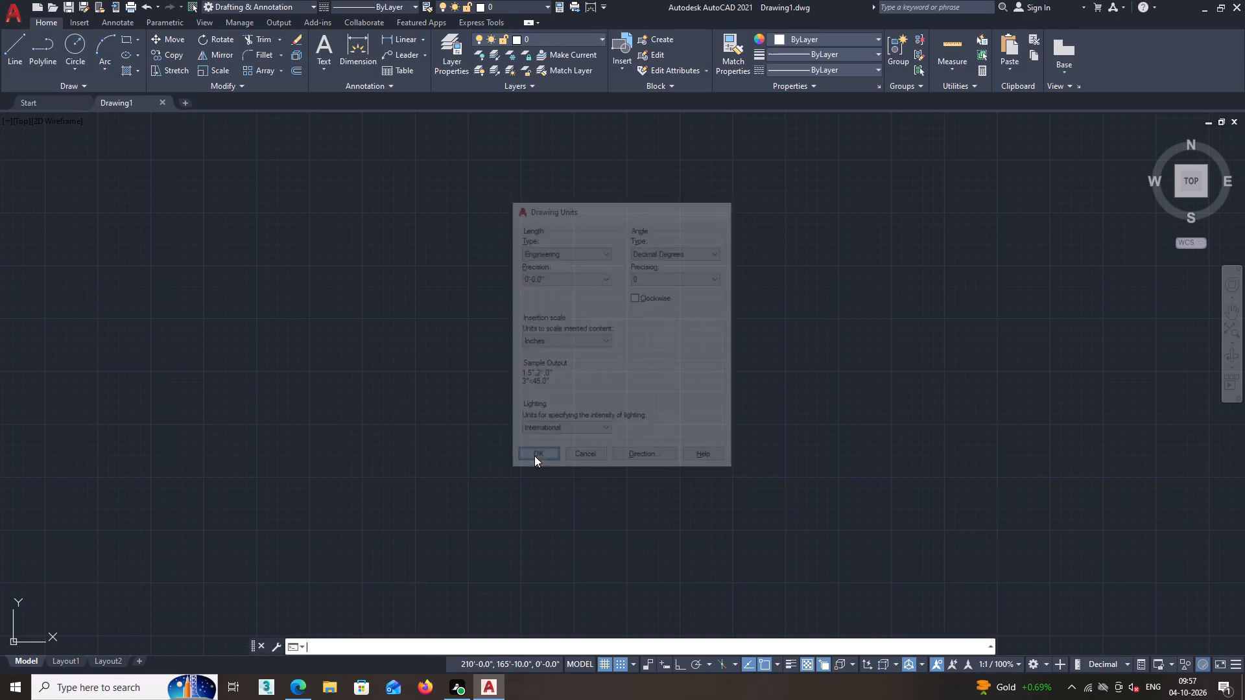
Modify dimension style ISO-25 to Engineering primary units with 0'-0.0" precision and scale factor 0.5, and set it current.
key("d")
key("Return")
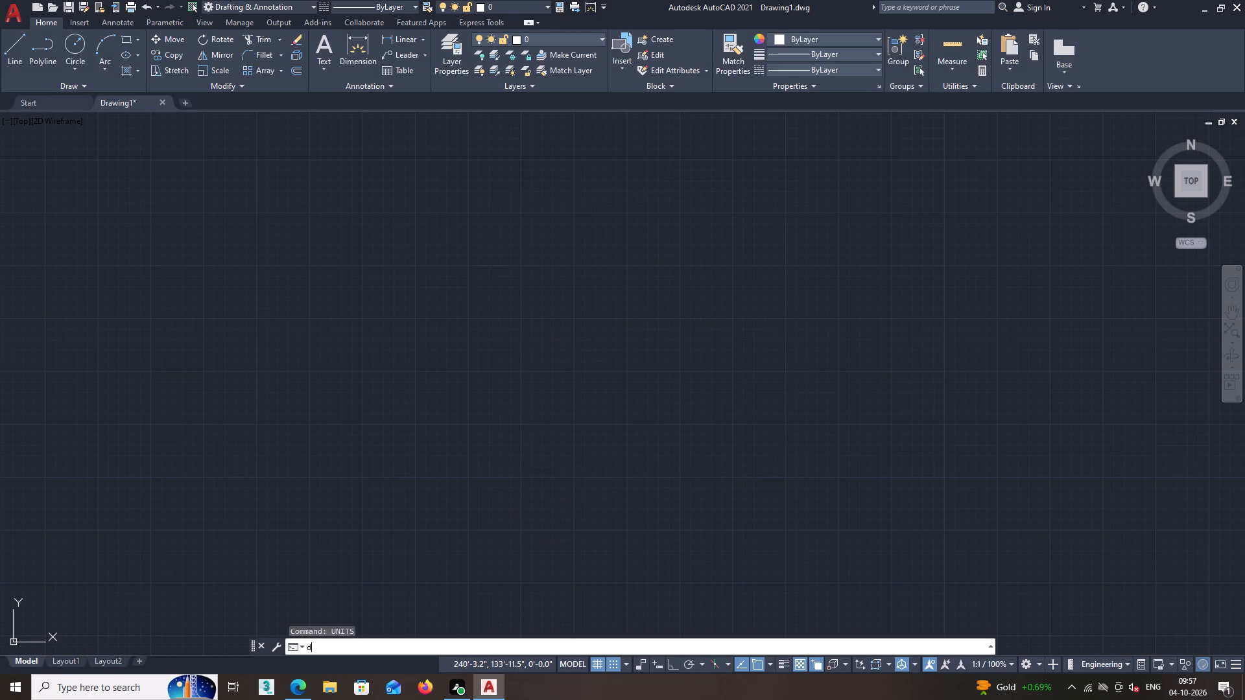
left_click(758, 273)
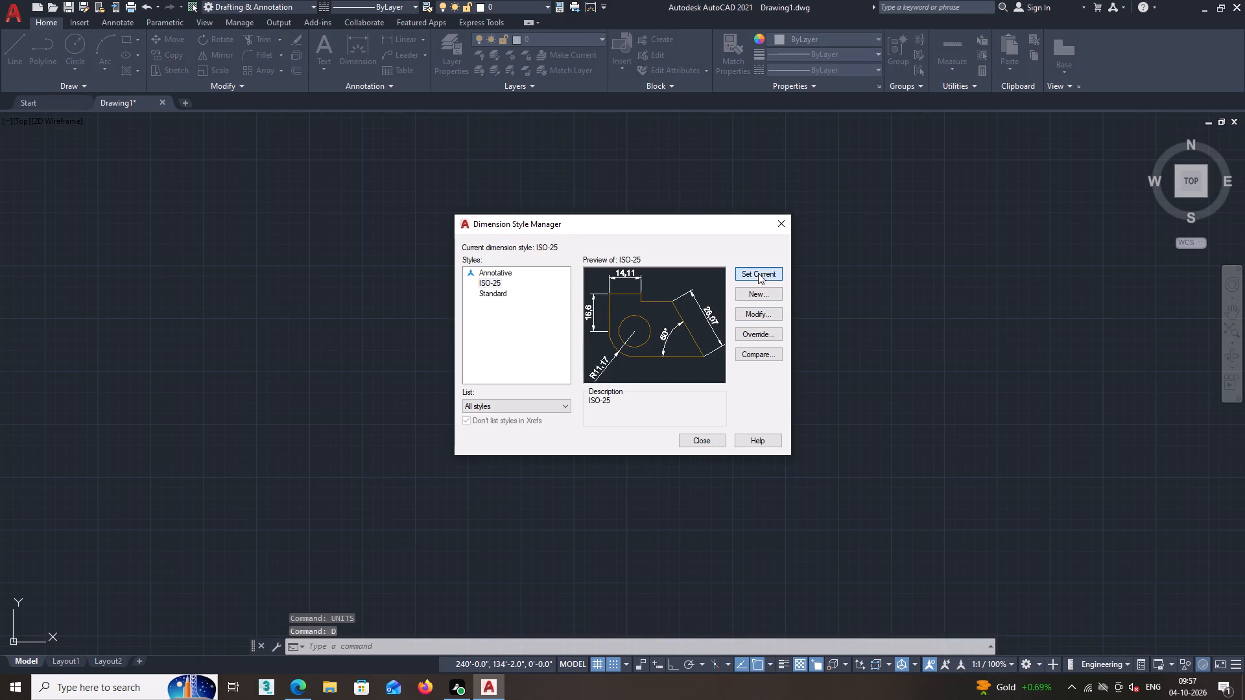
left_click(753, 312)
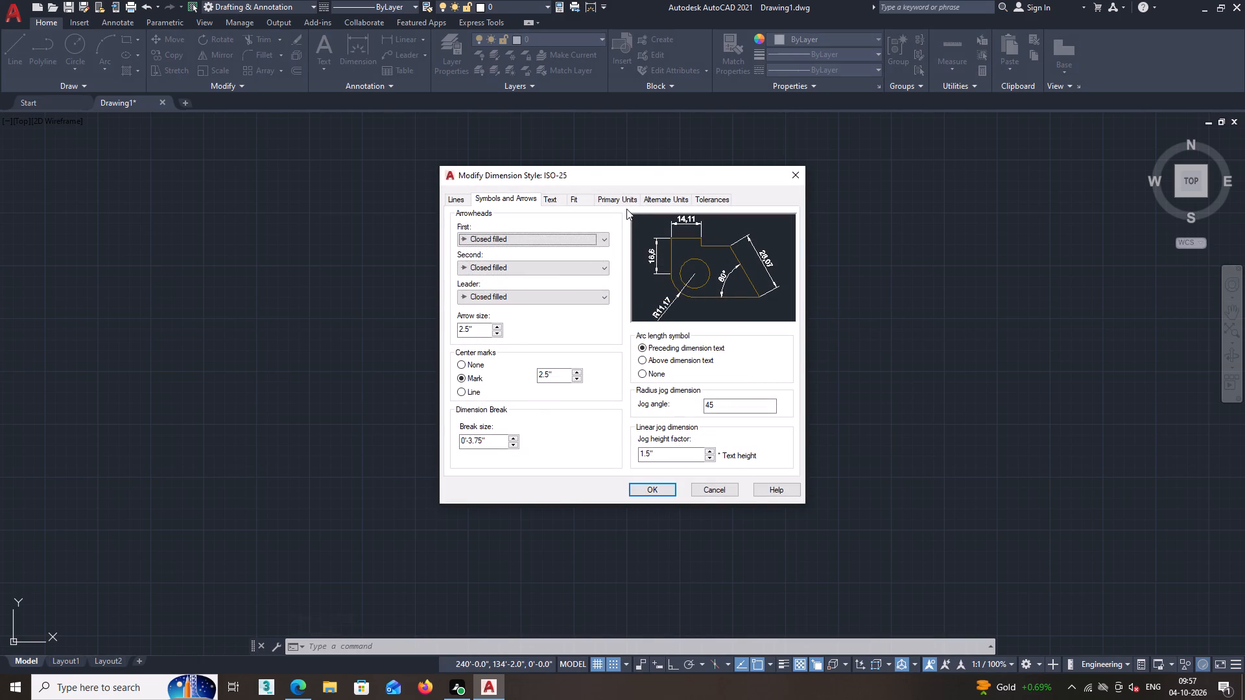
left_click(620, 203)
left_click(600, 232)
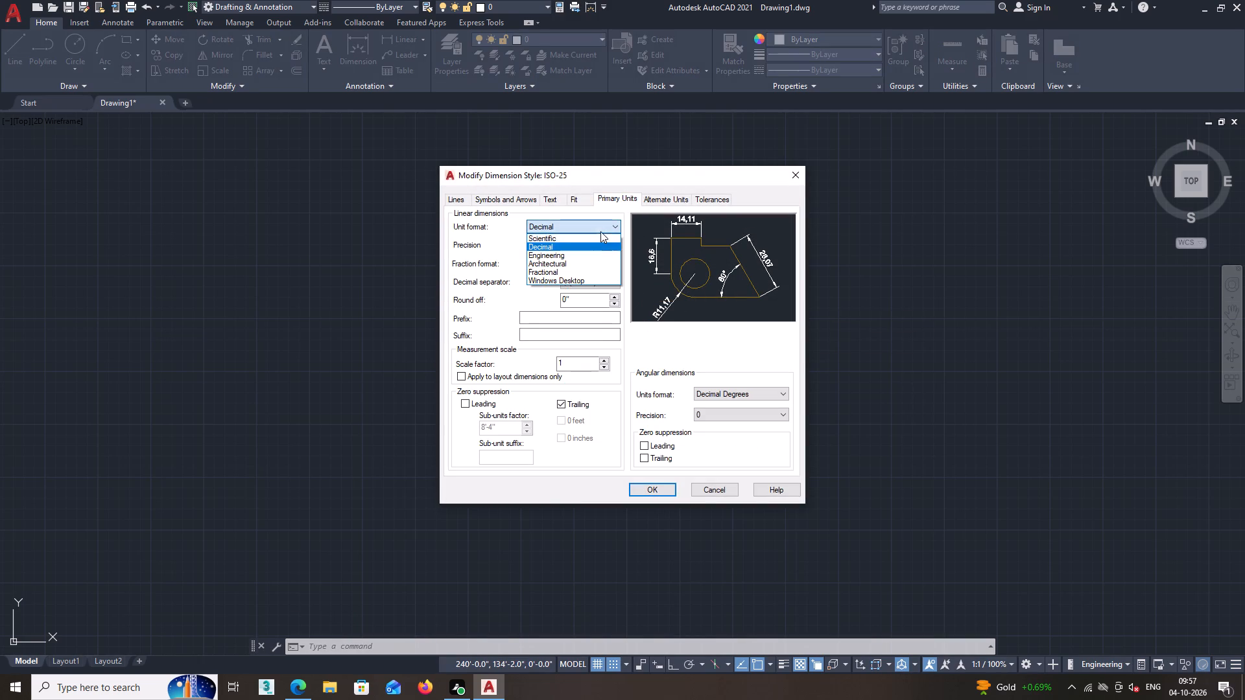
left_click(571, 257)
left_click(573, 250)
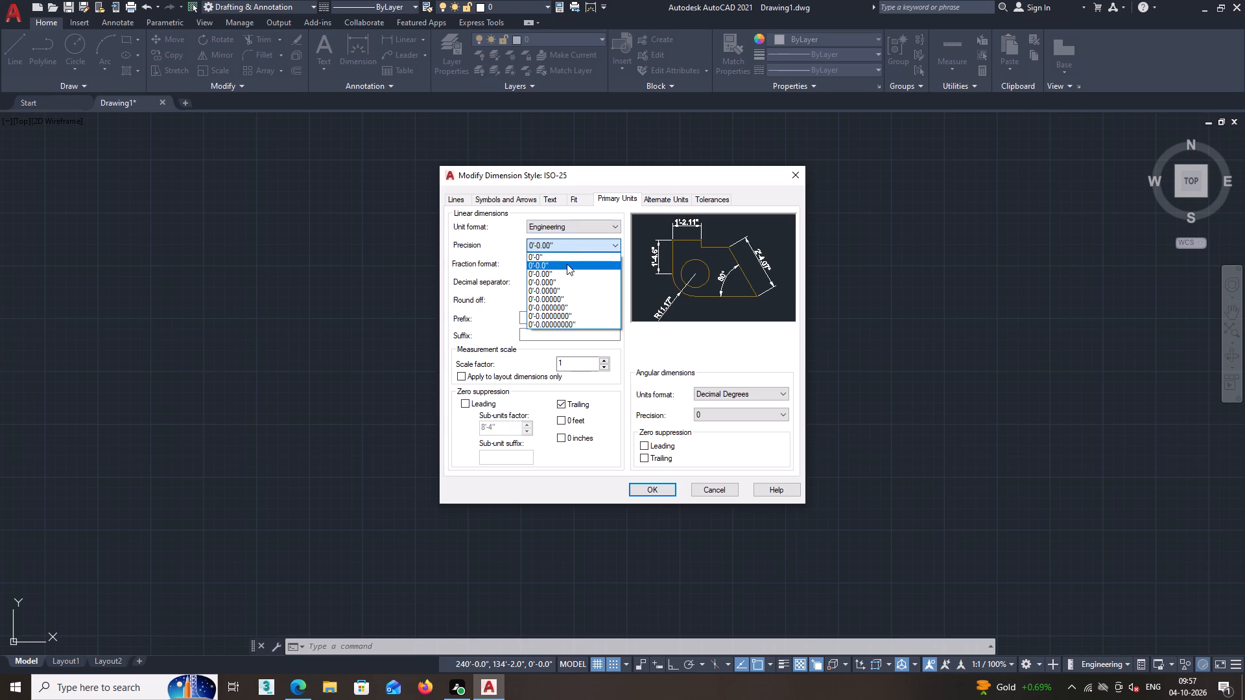
left_click(567, 264)
scroll(584, 367, "down", 1)
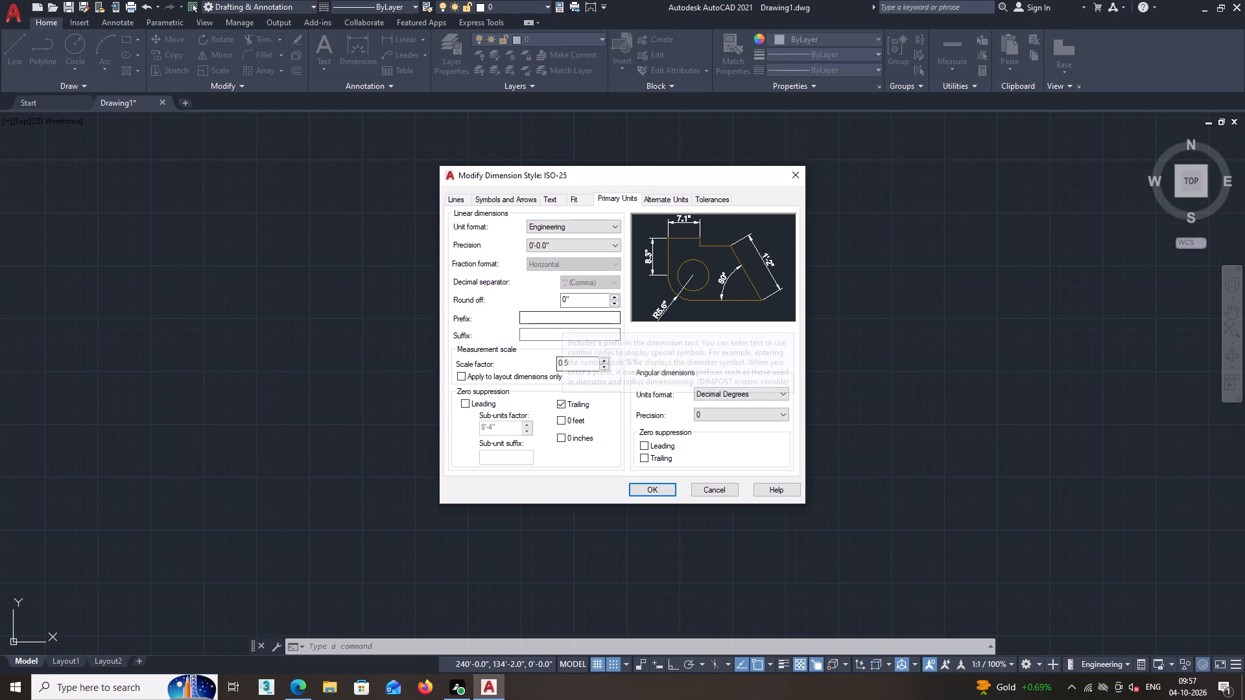
scroll(538, 349, "down", 1)
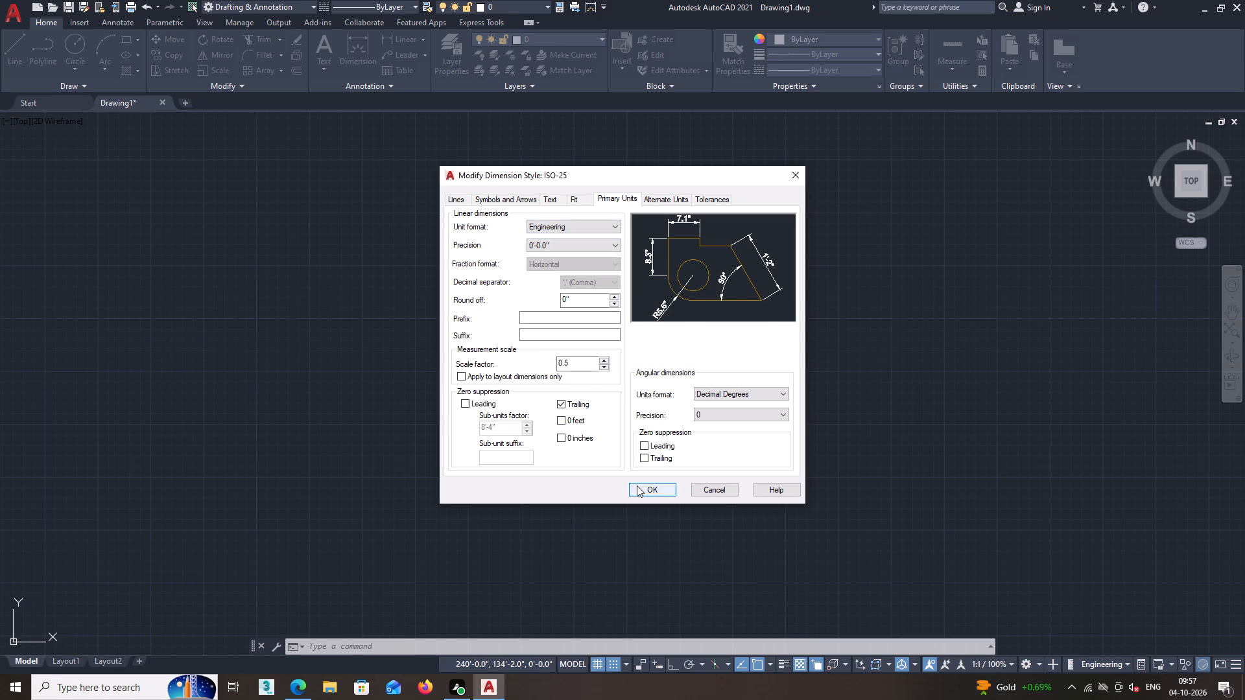
left_click(639, 485)
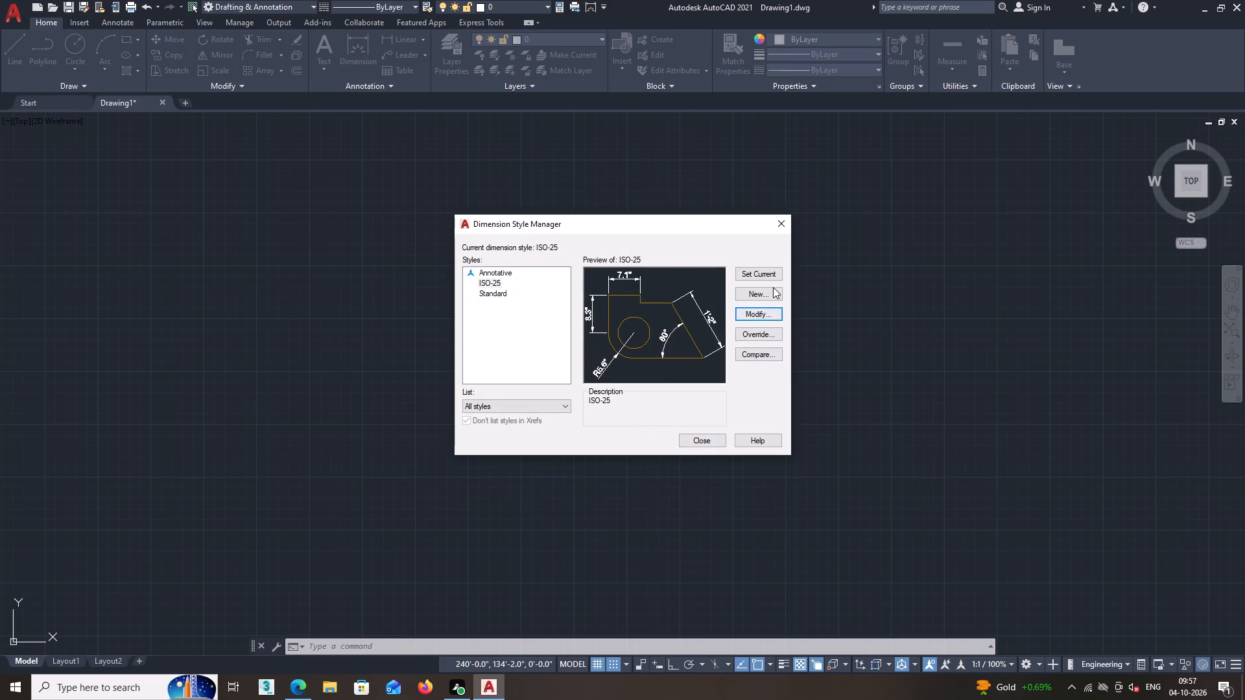
left_click(773, 277)
left_click(699, 443)
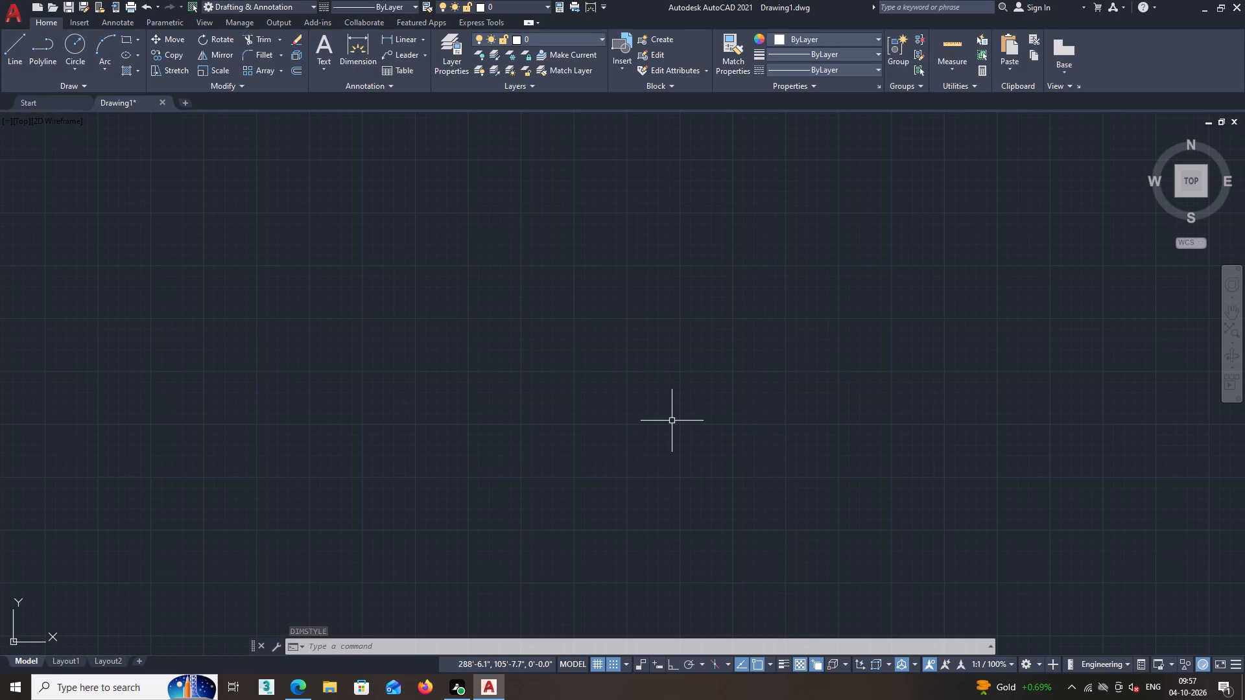
Draw a vertical construction line through a point about 240' along the X axis.
type("xk")
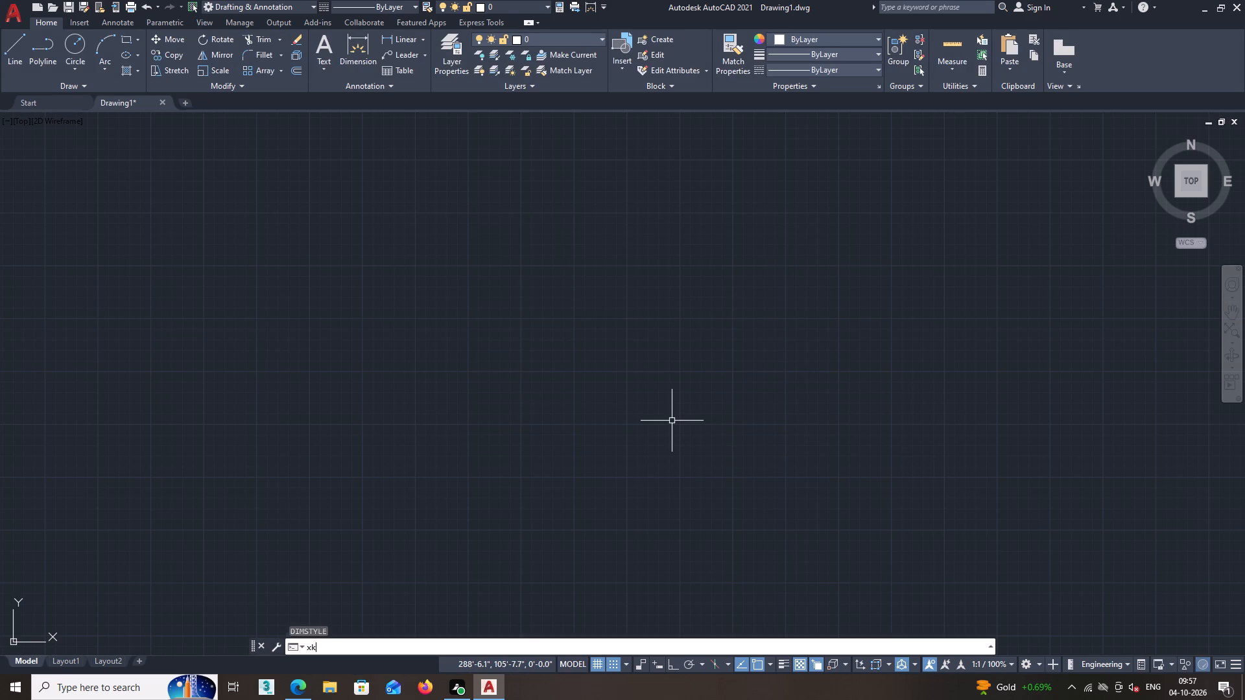
key("BackSpace")
key("BackSpace")
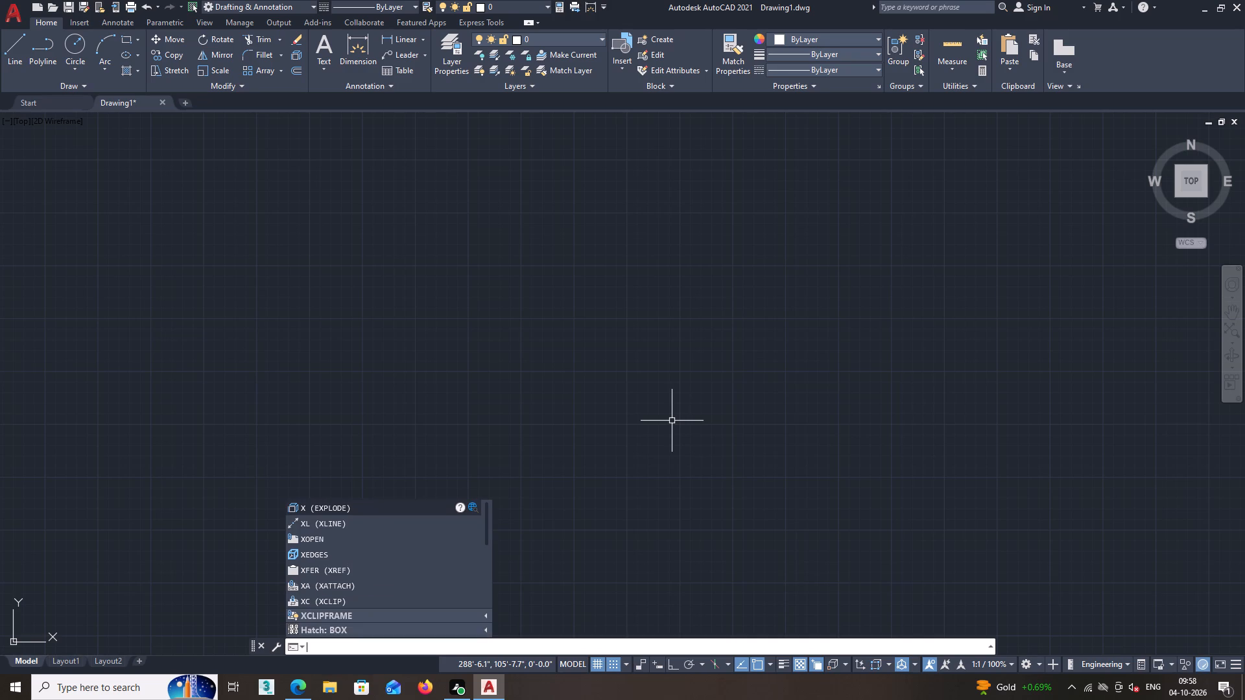
type("xl")
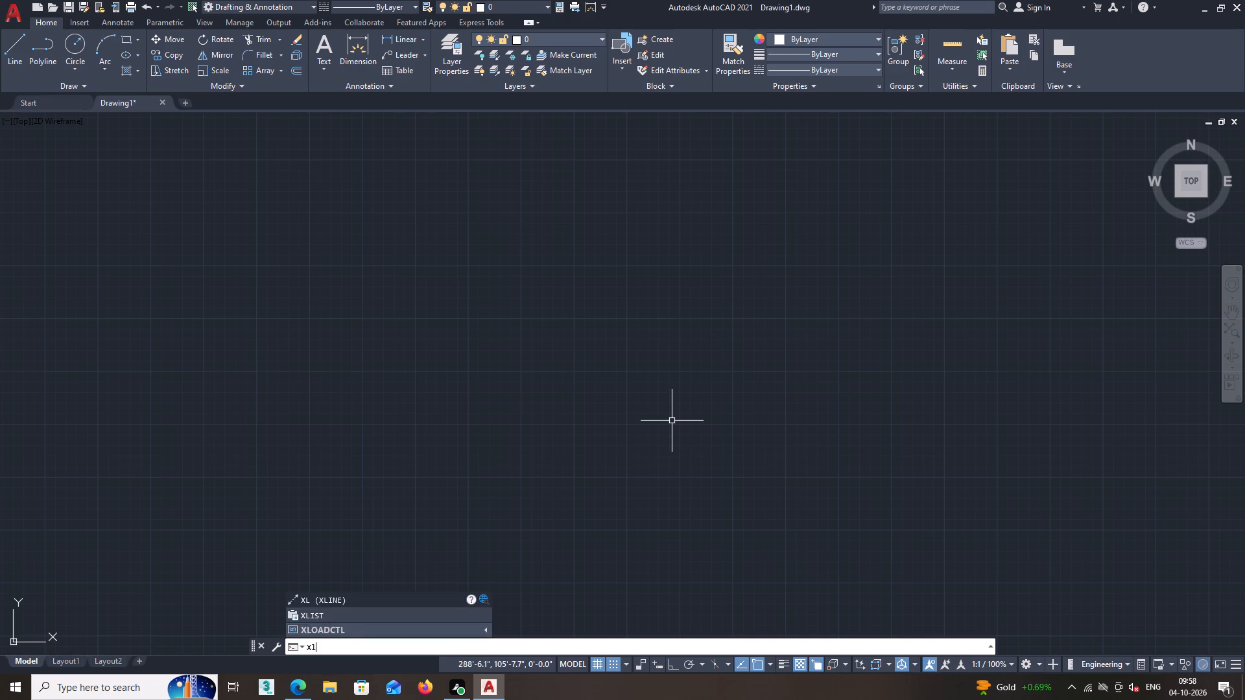
key("Return")
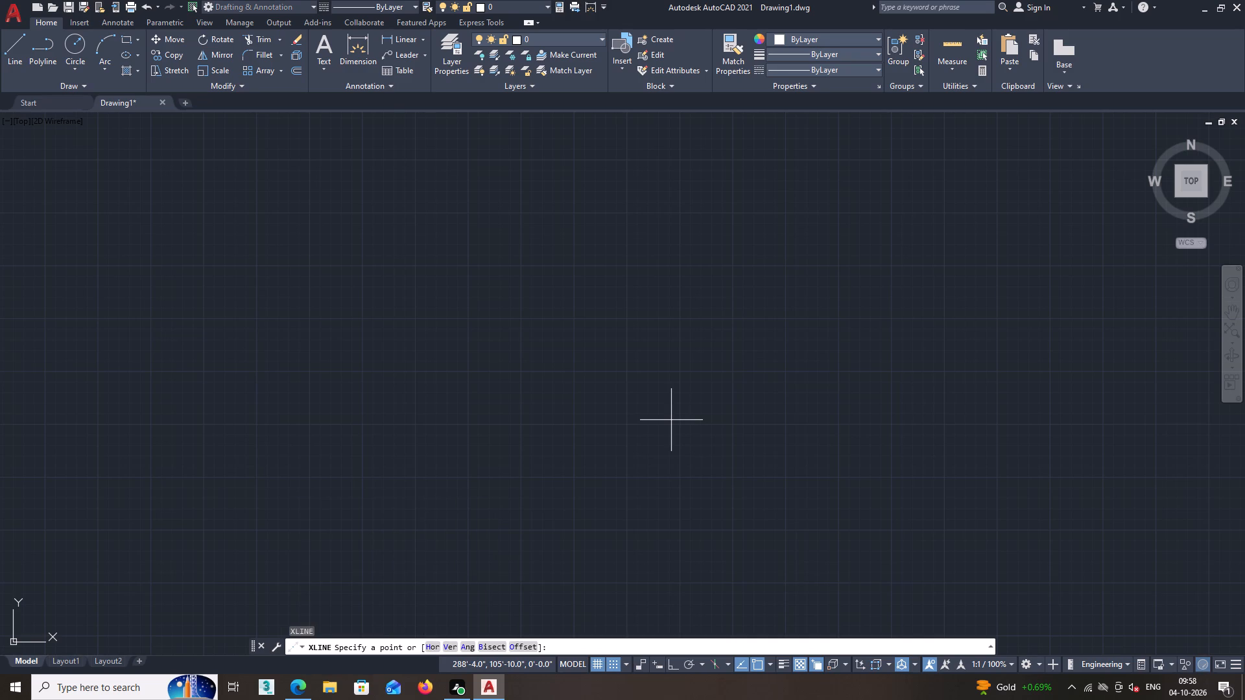
key("v")
key("Return")
scroll(501, 420, "down", 2)
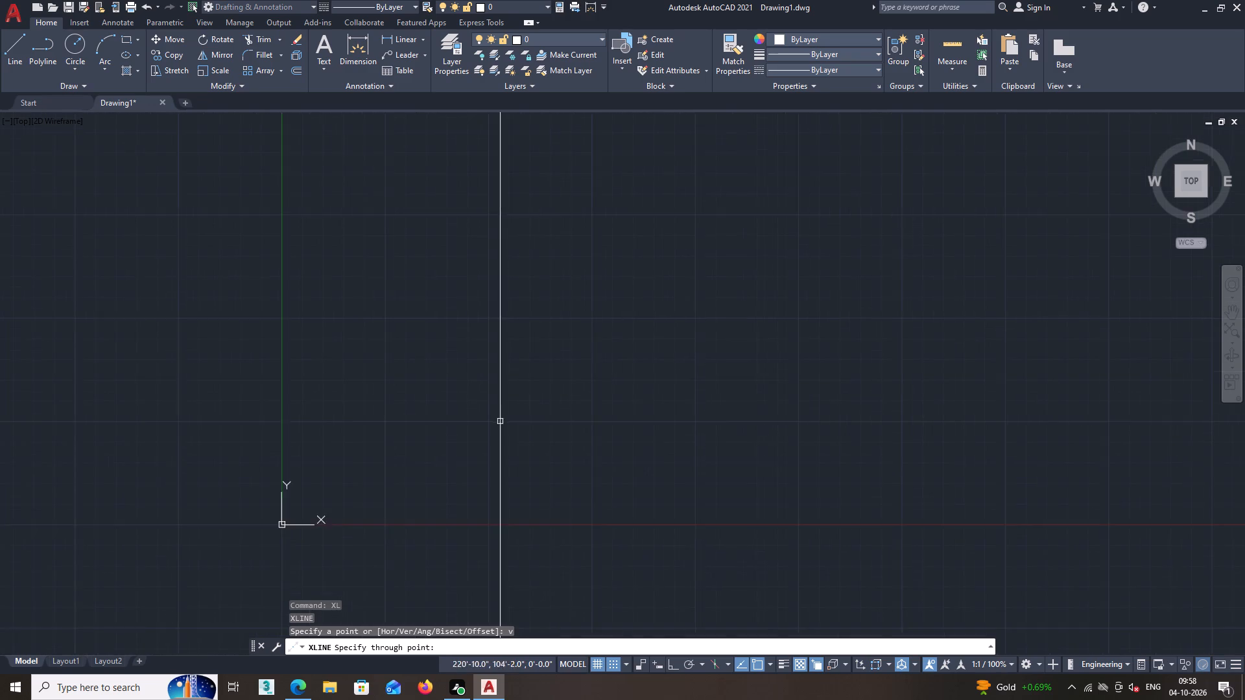
scroll(499, 422, "down", 6)
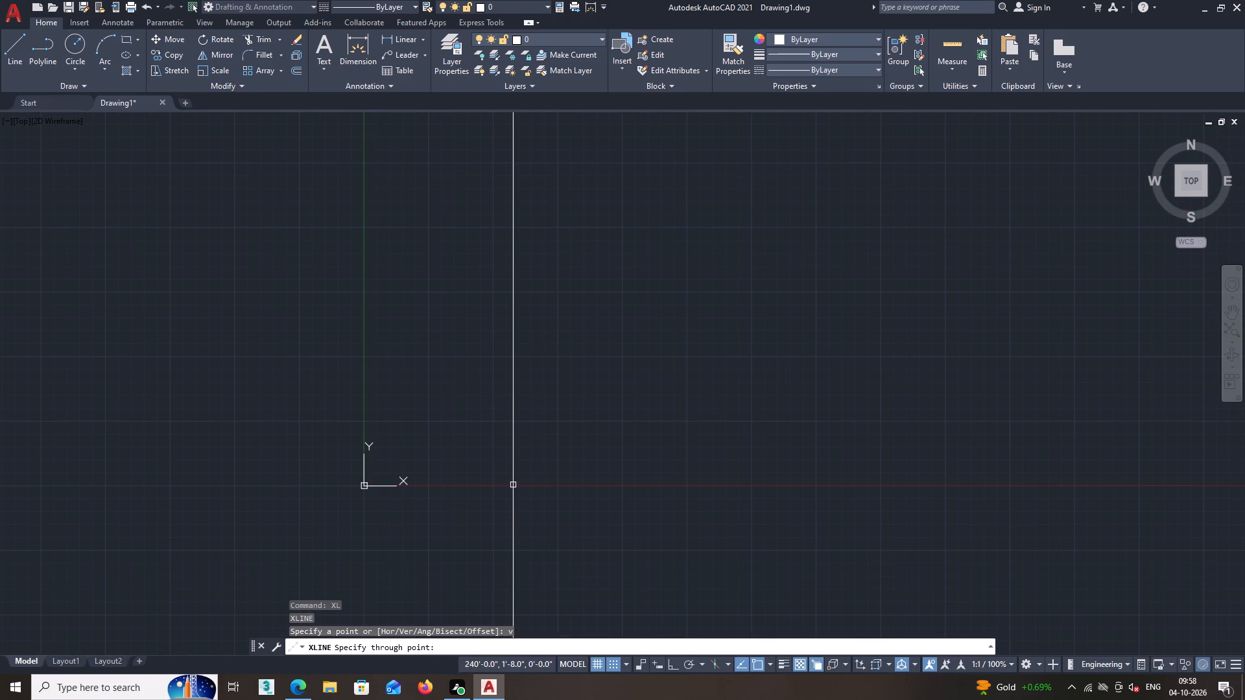
left_click(513, 487)
key("Escape")
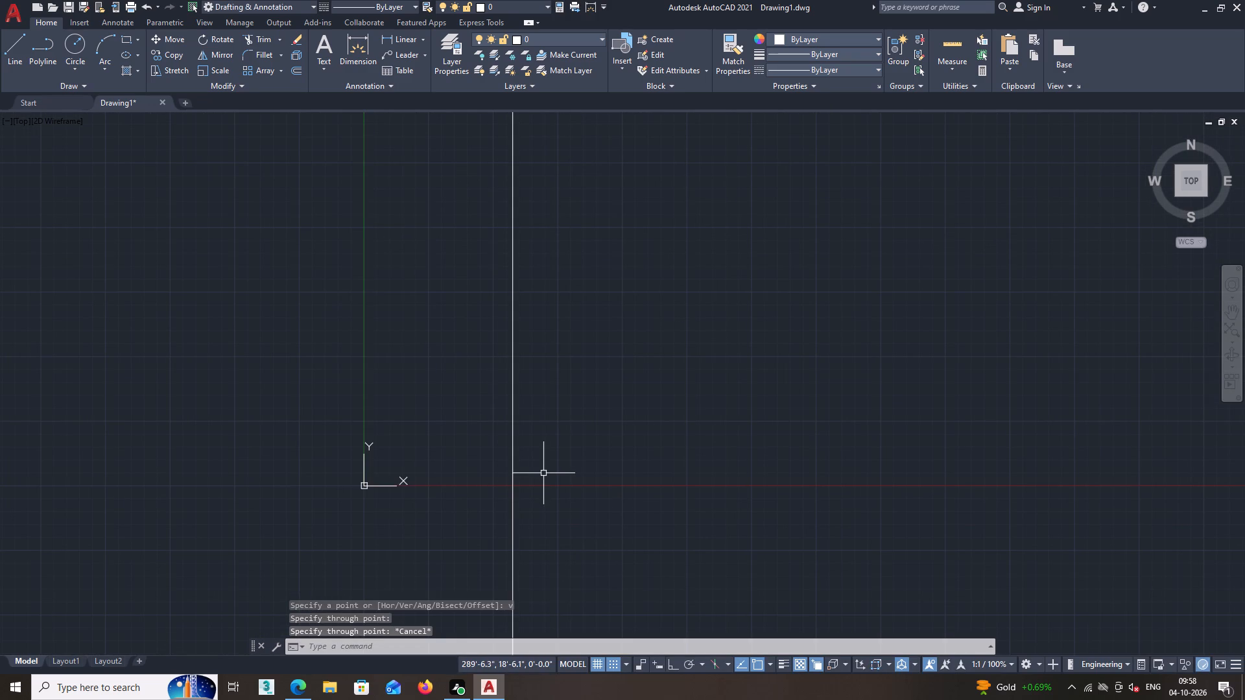
Draw a horizontal construction line crossing the vertical one close to the X axis.
key("space")
type("h")
key("Return")
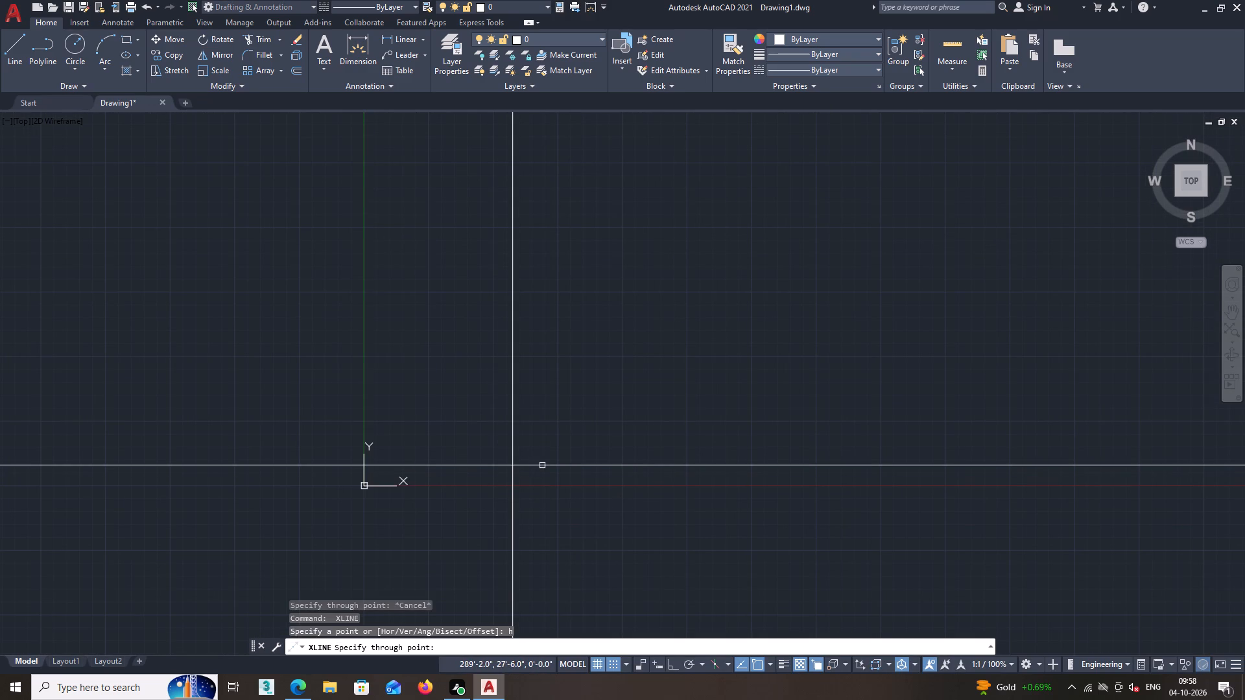
left_click(514, 489)
key("space")
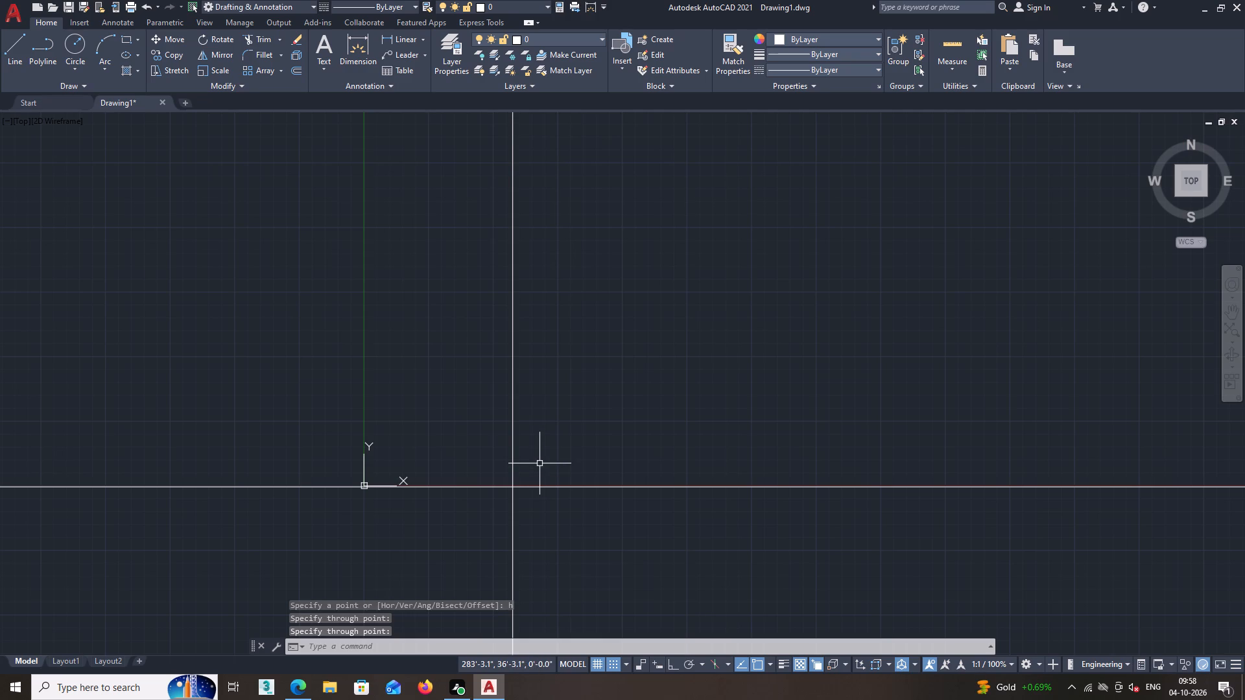
Trim the construction lines beyond their intersection, leaving an L-shaped lower-left corner.
type("tr")
key("Return")
left_click(414, 408)
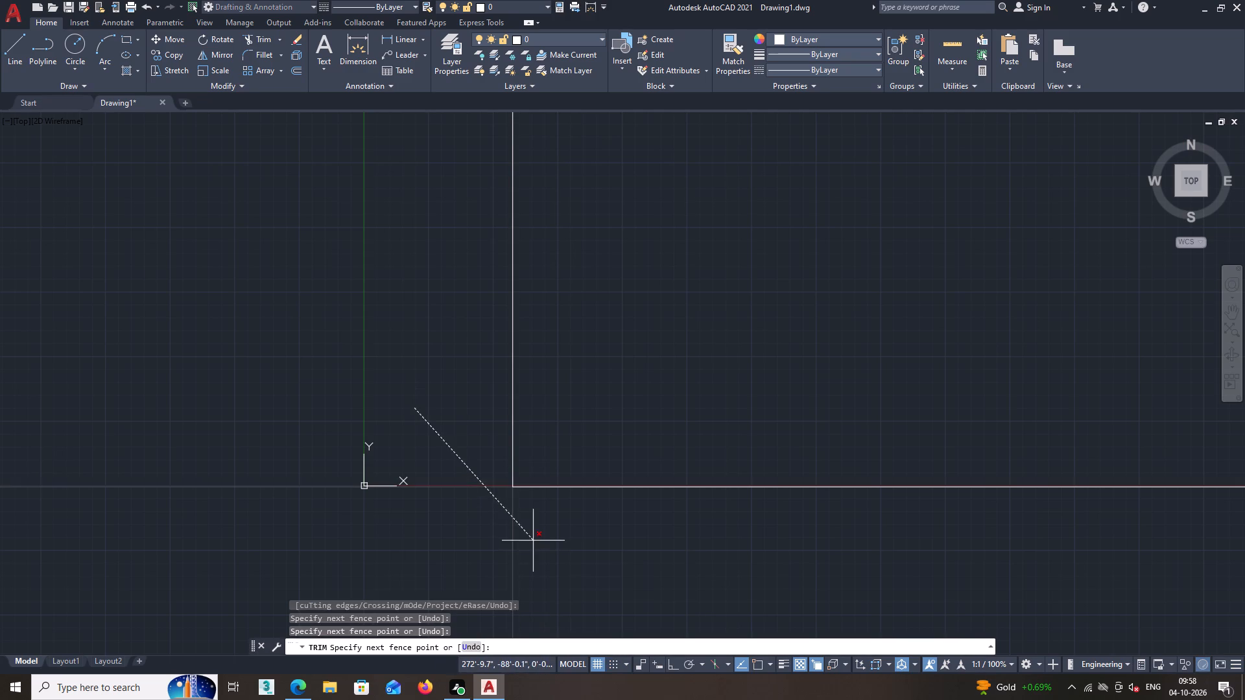
left_click(533, 541)
key("space")
Offset the vertical line 37' to its right.
middle_click_drag(553, 471, 602, 482)
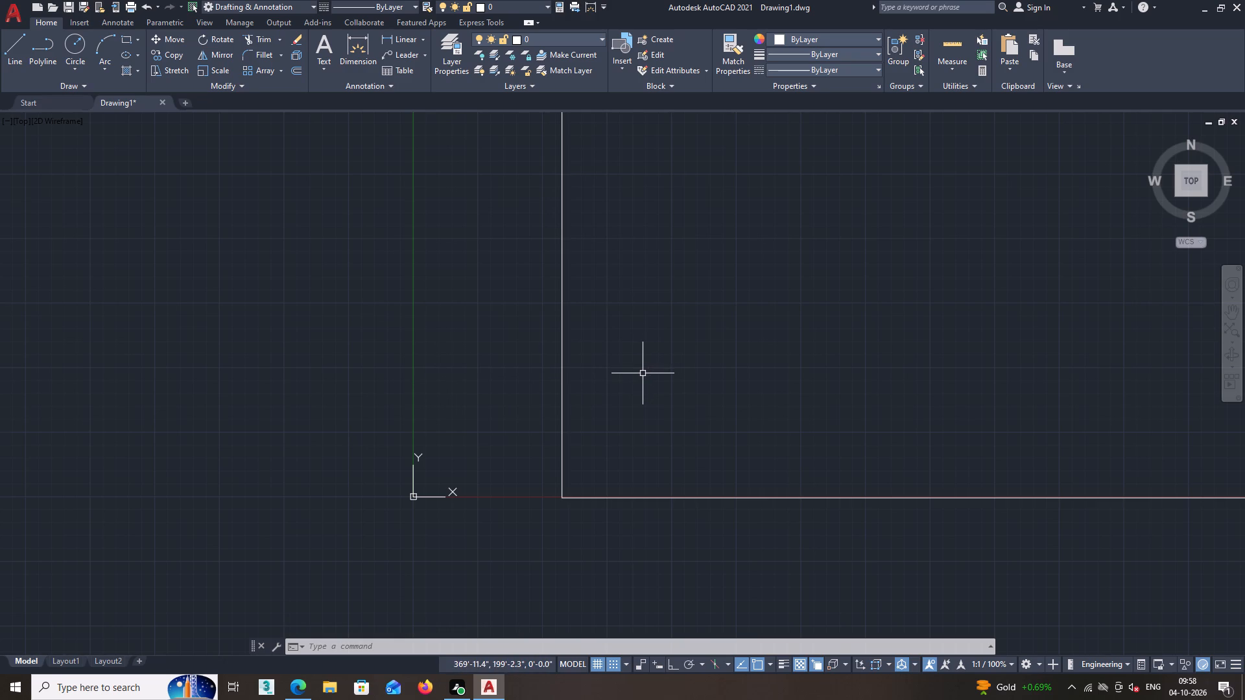
middle_click_drag(630, 385, 630, 437)
middle_click_drag(635, 433, 637, 422)
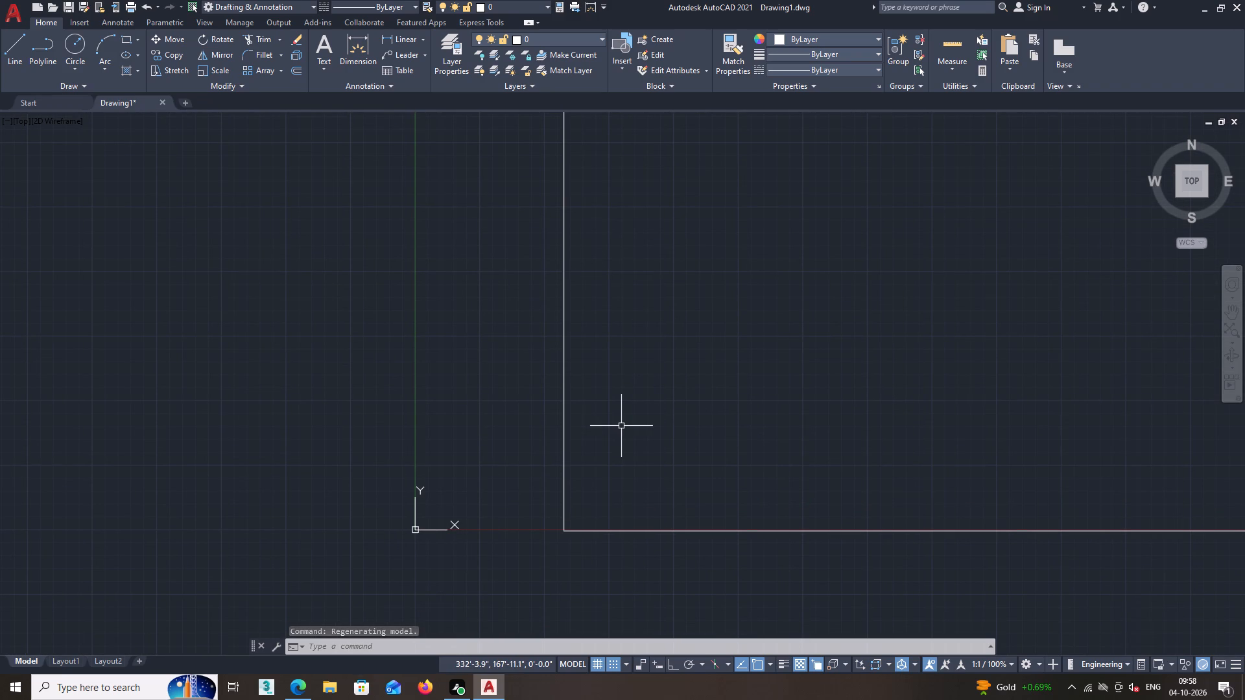
key("o")
type("ff")
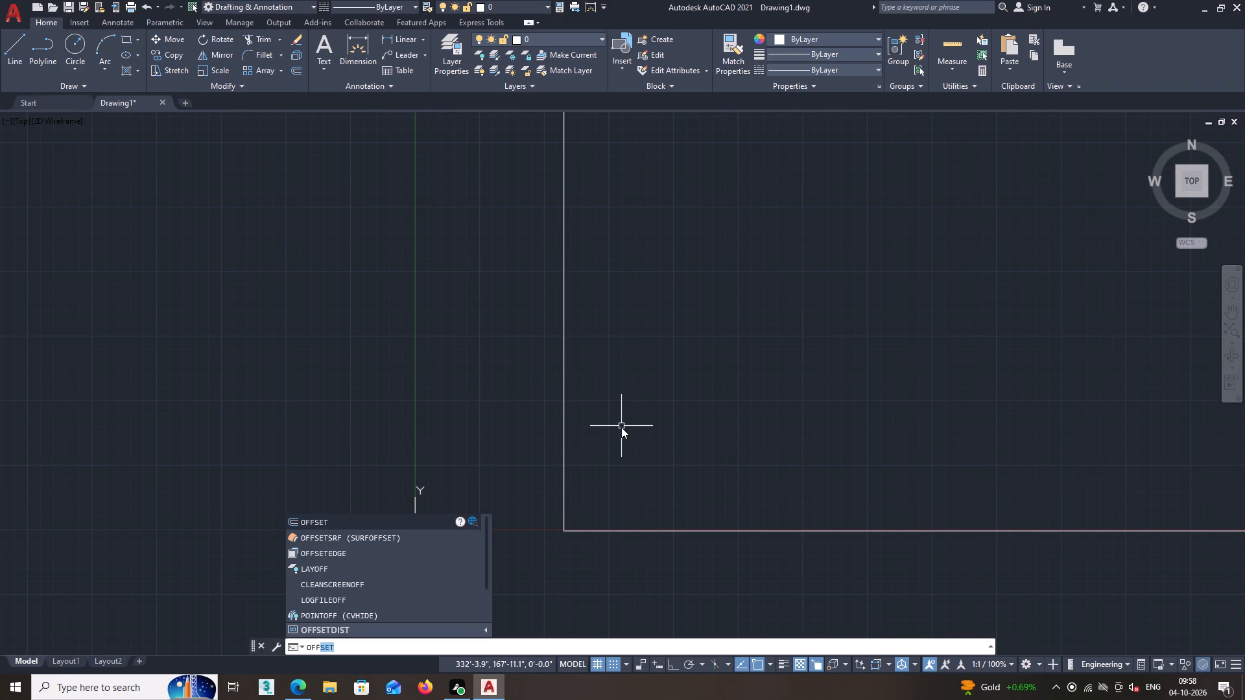
key("space")
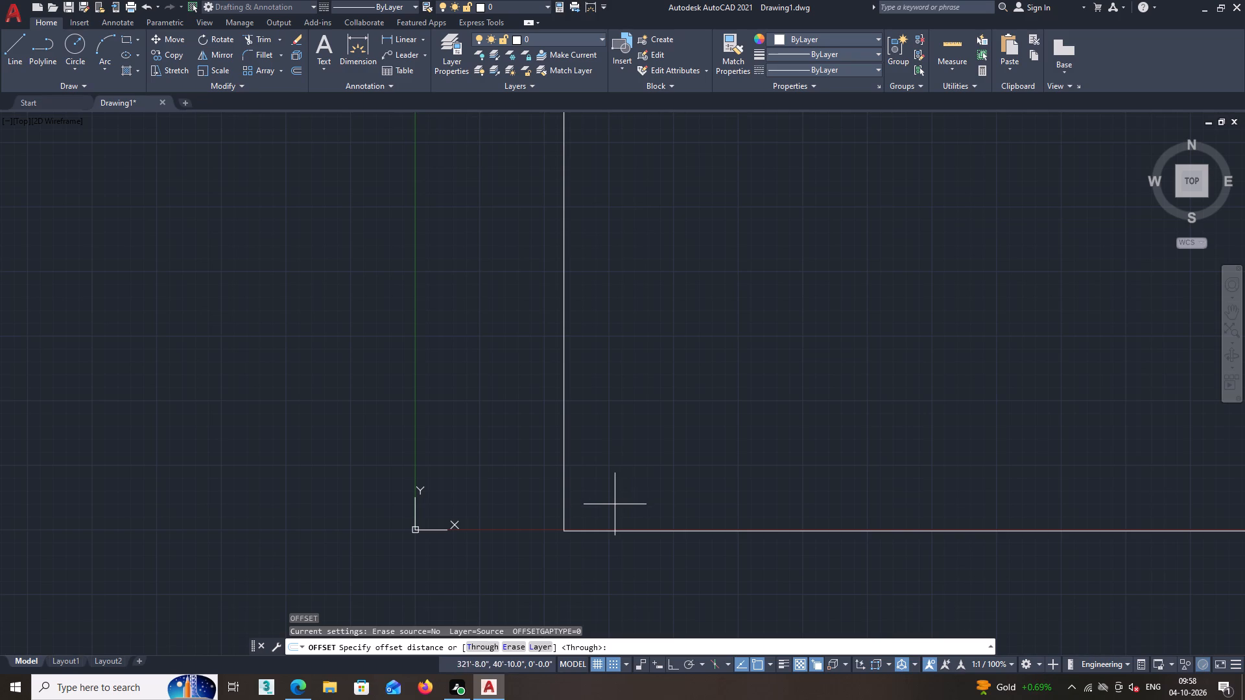
left_click(565, 466)
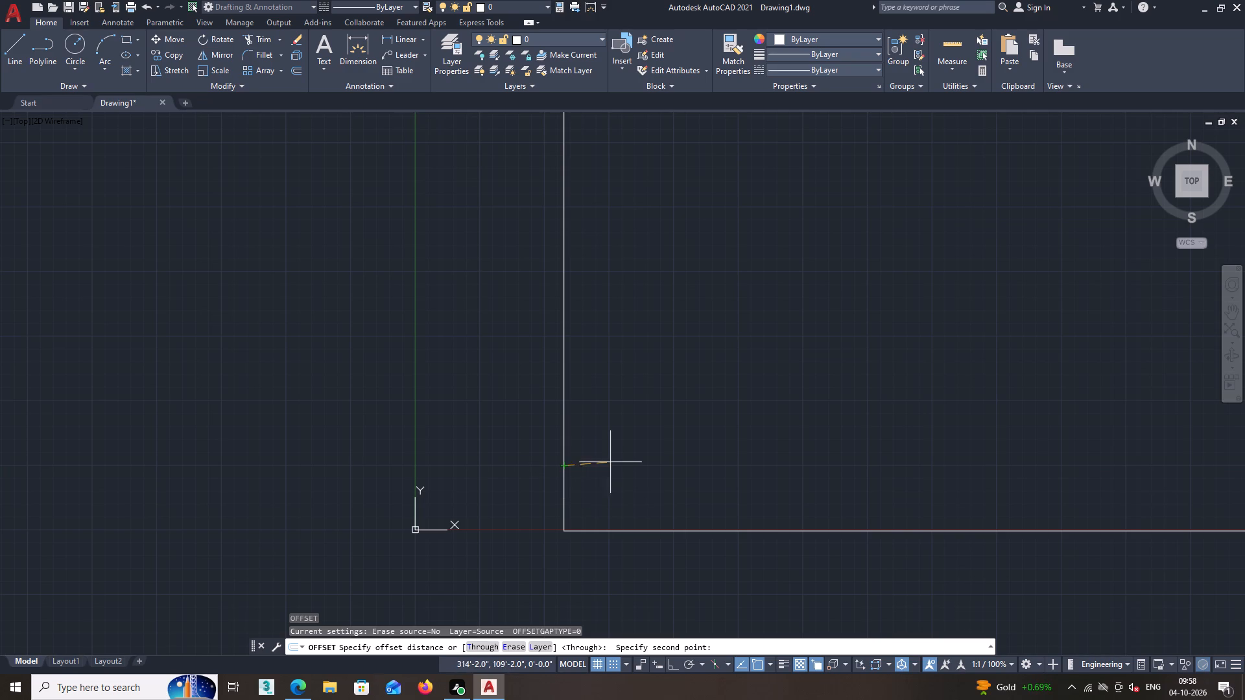
type("37'")
key("Return")
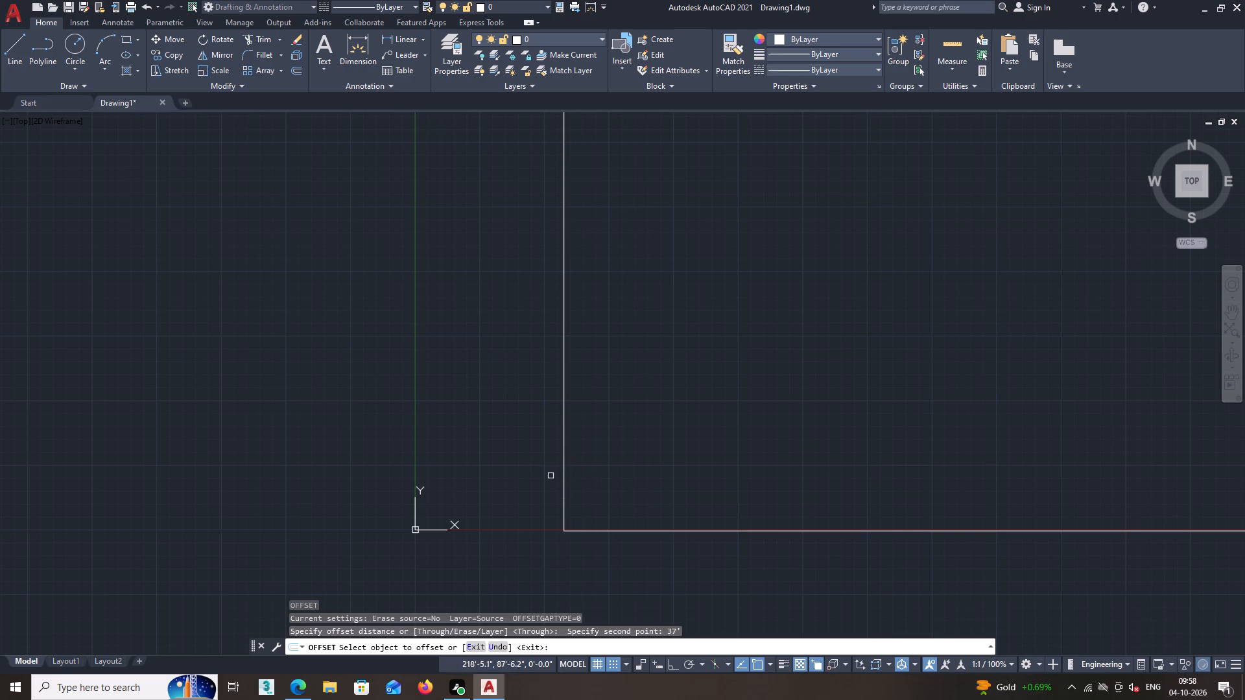
left_click(564, 476)
left_click(673, 456)
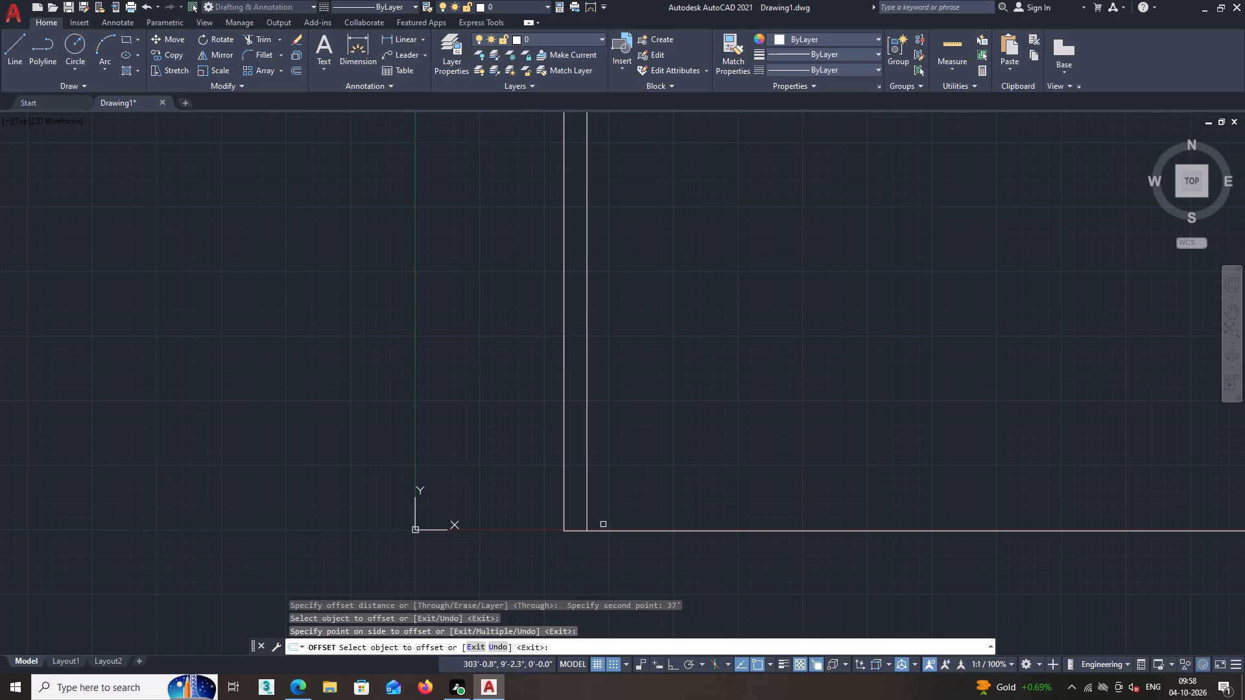
scroll(603, 524, "up", 2)
key("space")
Offset the bottom horizontal line 32' upward.
key("space")
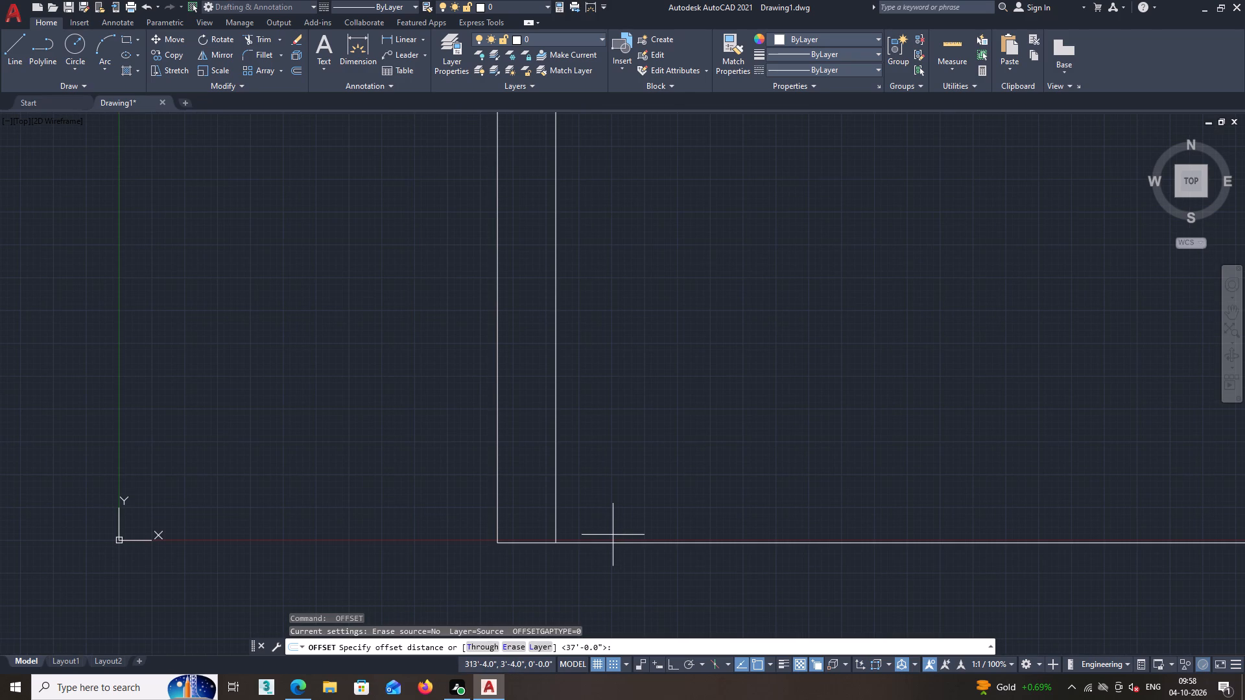
type("32'")
key("Return")
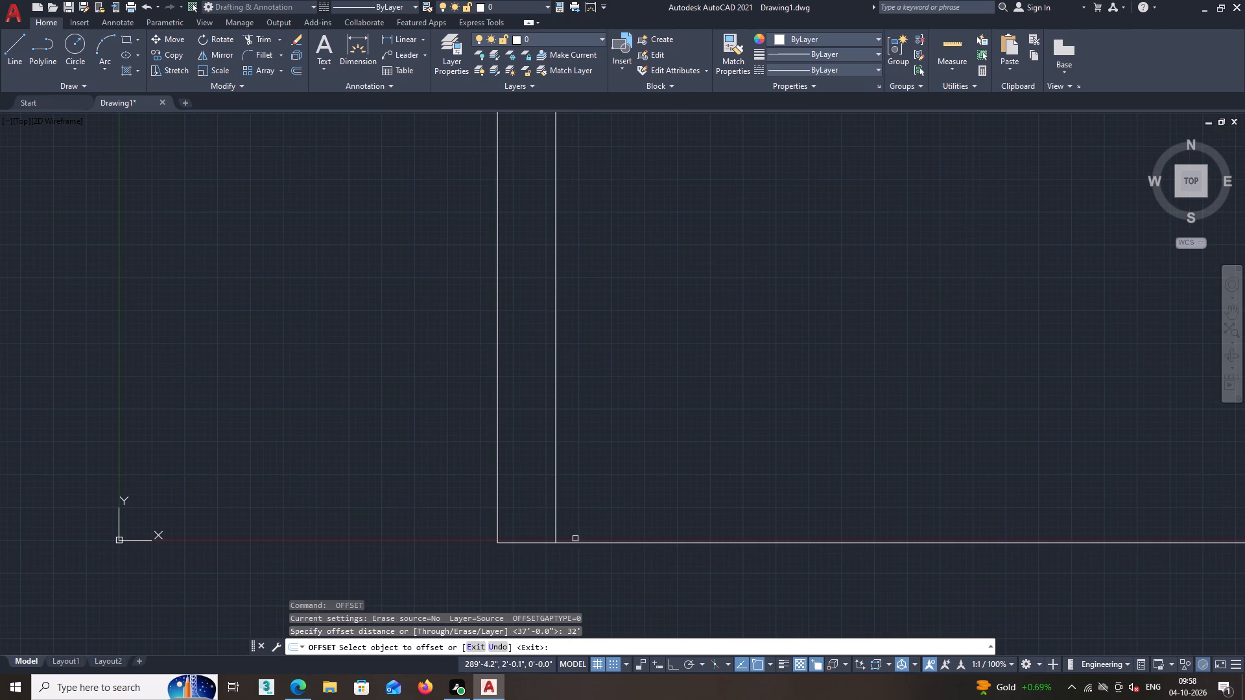
left_click(575, 542)
left_click(581, 498)
key("space")
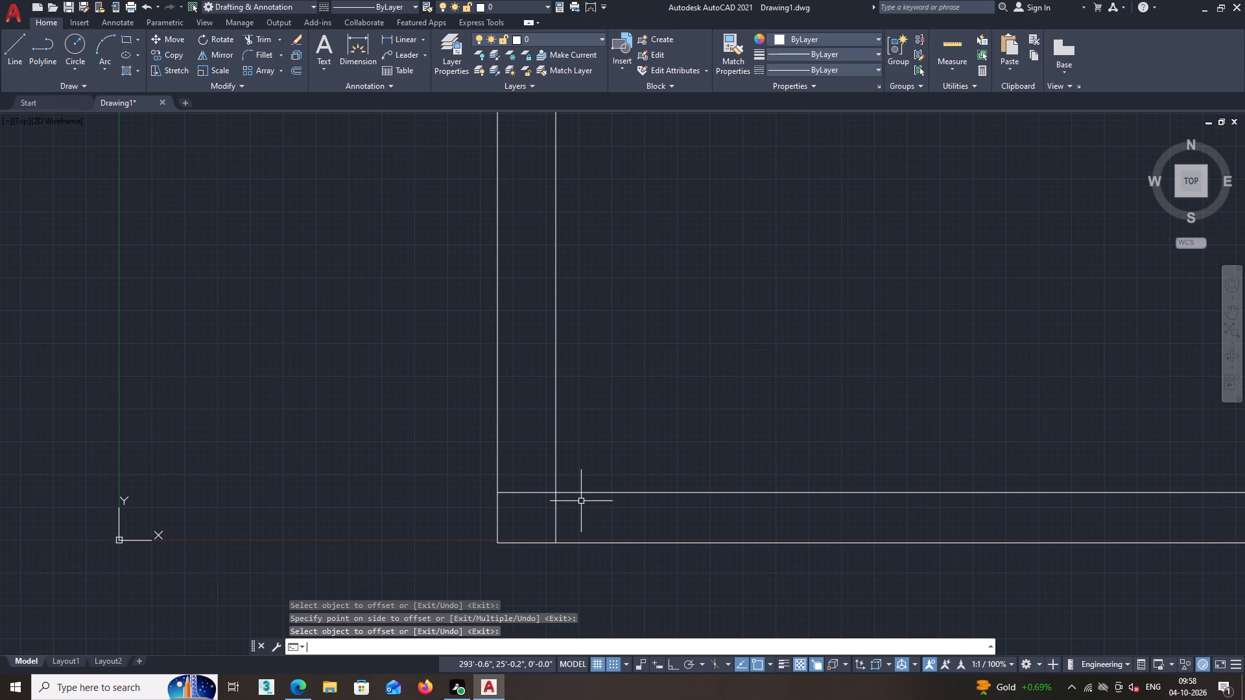
Trim the horizontal lines beyond the right vertical and both verticals above the upper horizontal, leaving a closed rectangle.
type("tr")
key("Return")
left_click(587, 454)
left_click(592, 581)
left_click(611, 449)
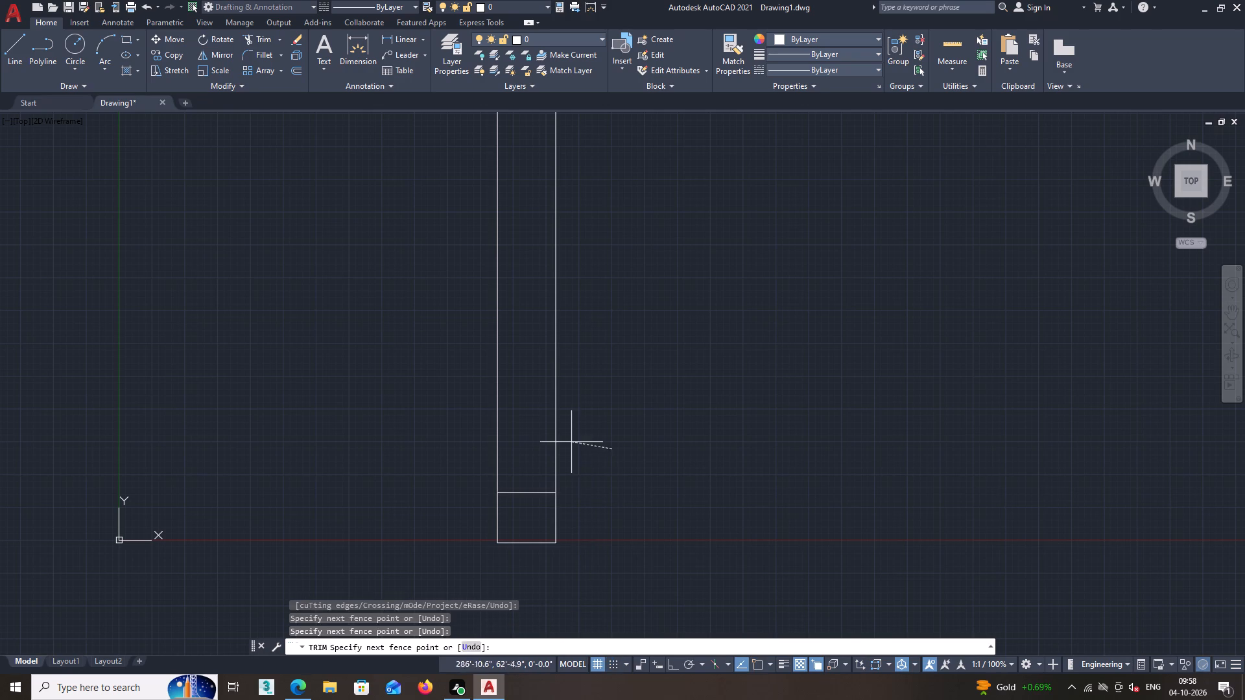
left_click(436, 433)
key("space")
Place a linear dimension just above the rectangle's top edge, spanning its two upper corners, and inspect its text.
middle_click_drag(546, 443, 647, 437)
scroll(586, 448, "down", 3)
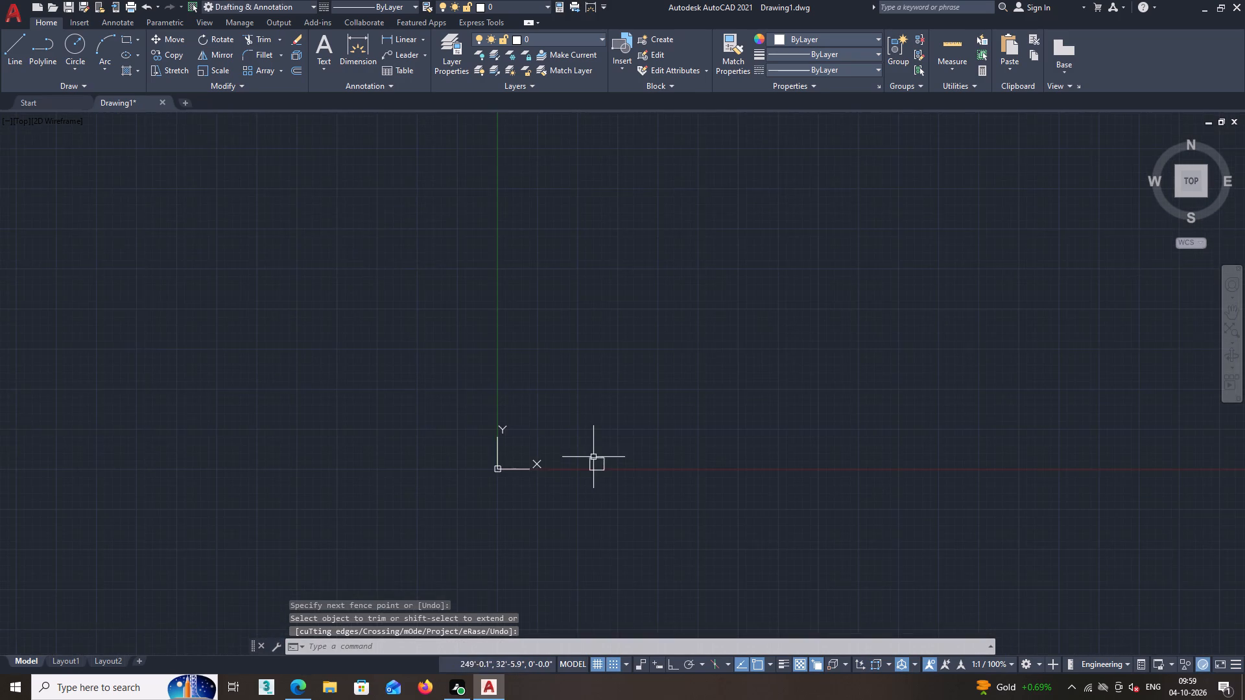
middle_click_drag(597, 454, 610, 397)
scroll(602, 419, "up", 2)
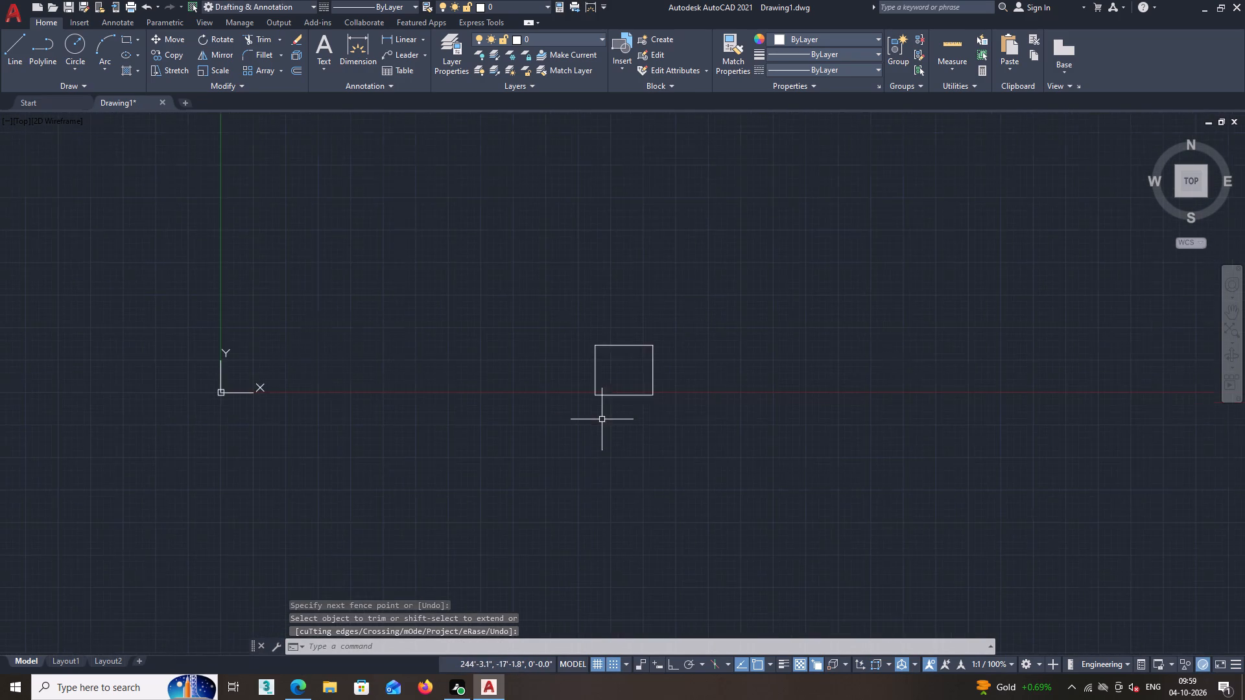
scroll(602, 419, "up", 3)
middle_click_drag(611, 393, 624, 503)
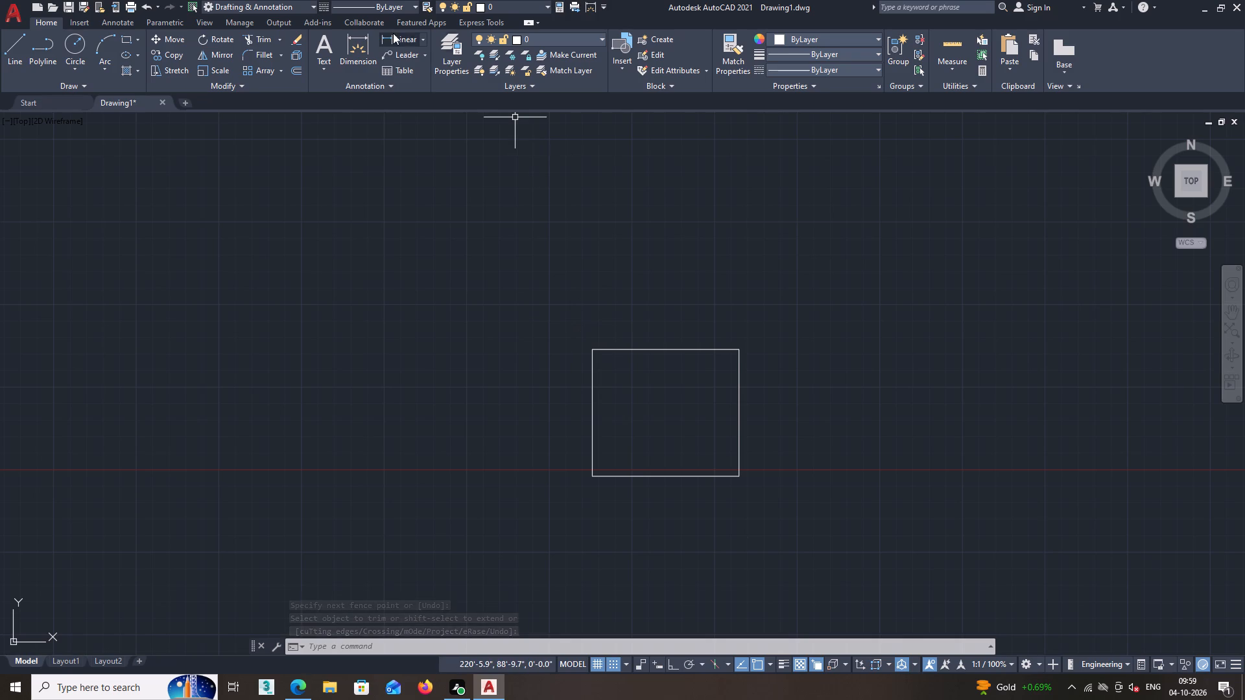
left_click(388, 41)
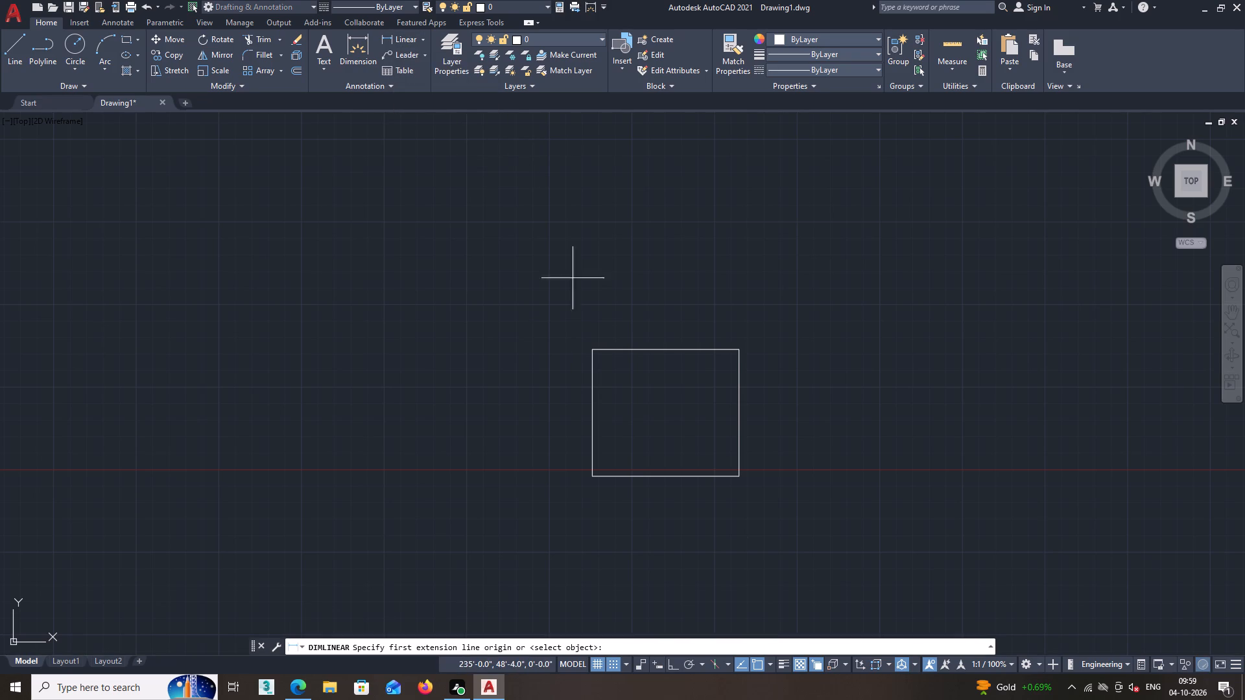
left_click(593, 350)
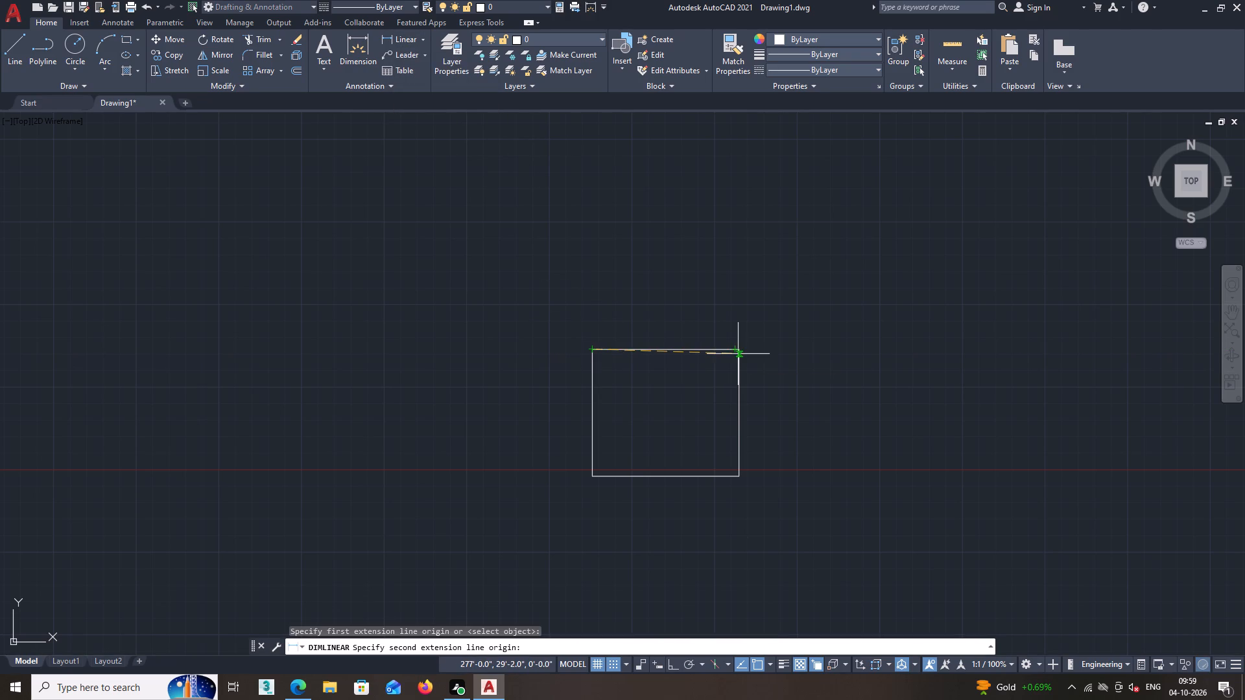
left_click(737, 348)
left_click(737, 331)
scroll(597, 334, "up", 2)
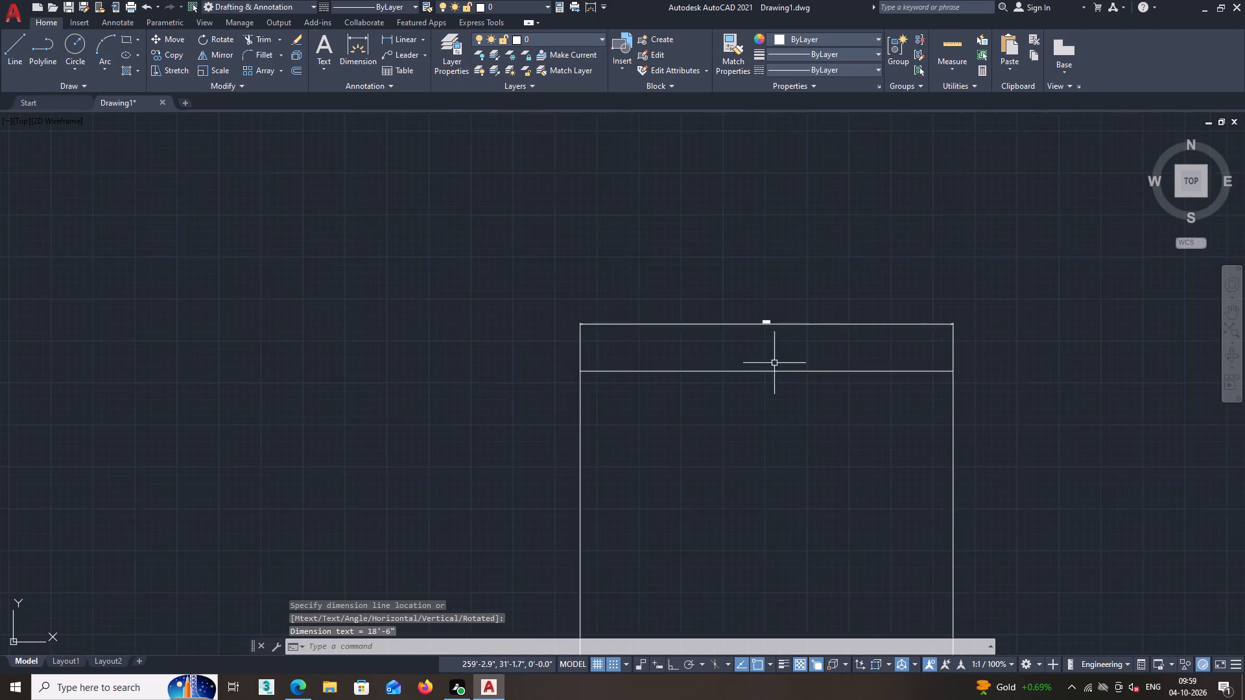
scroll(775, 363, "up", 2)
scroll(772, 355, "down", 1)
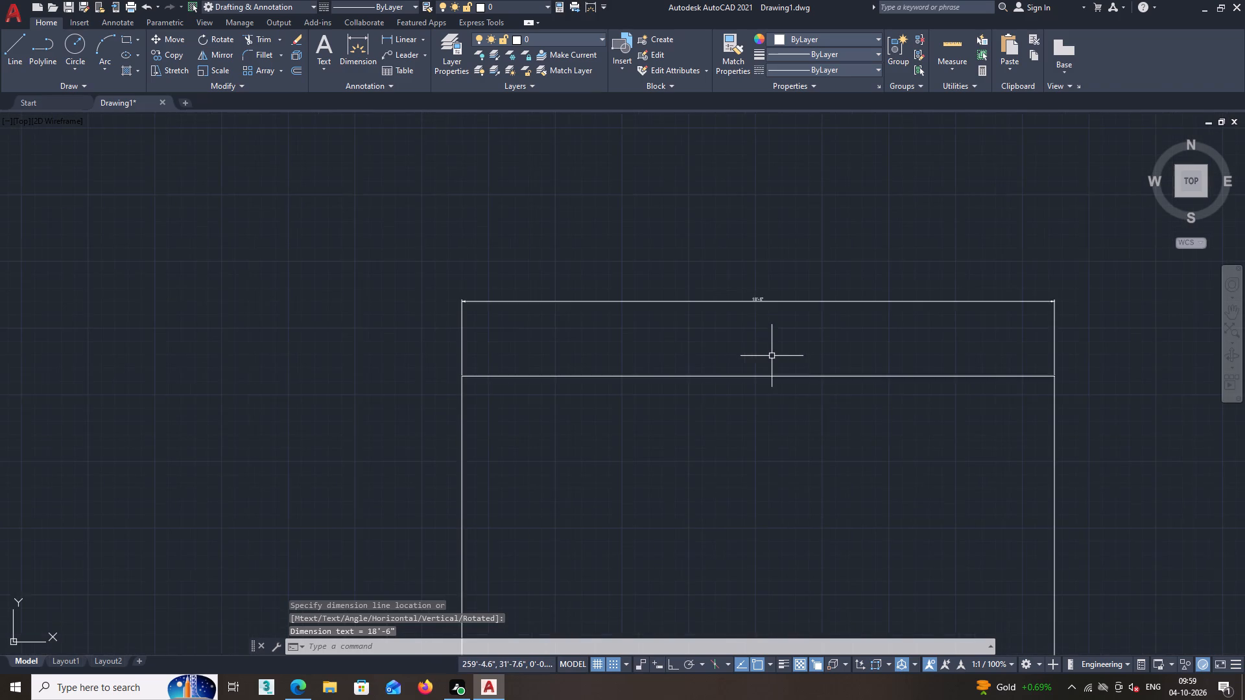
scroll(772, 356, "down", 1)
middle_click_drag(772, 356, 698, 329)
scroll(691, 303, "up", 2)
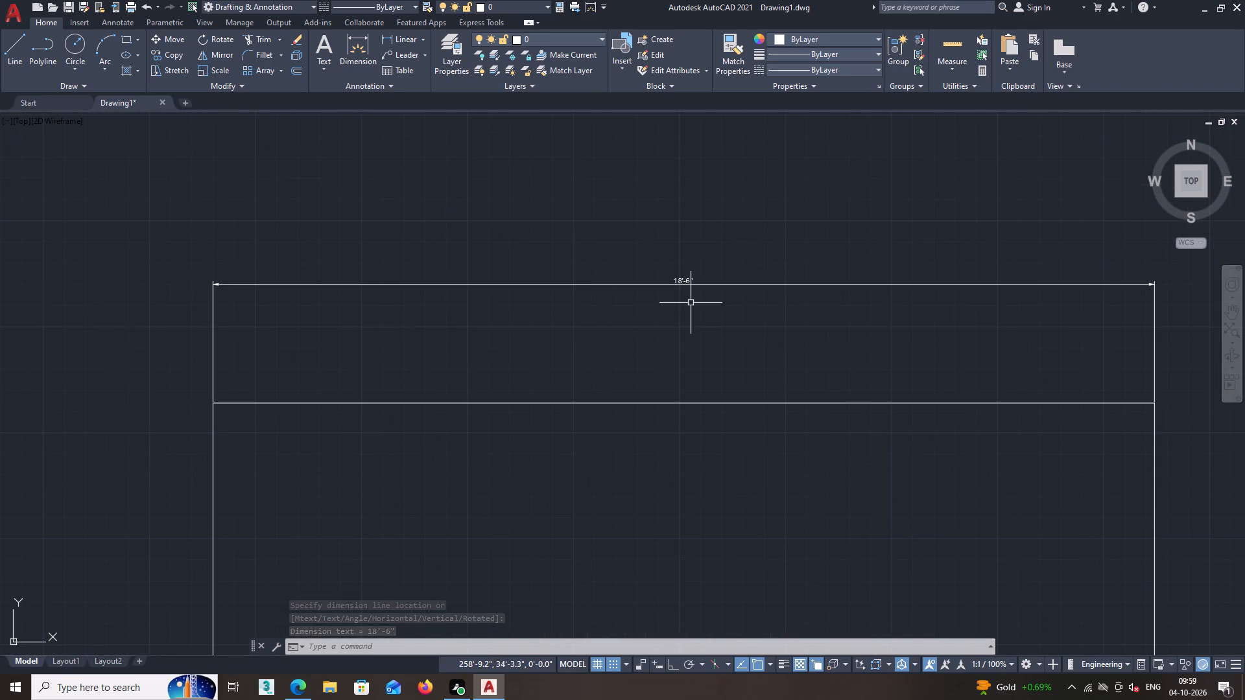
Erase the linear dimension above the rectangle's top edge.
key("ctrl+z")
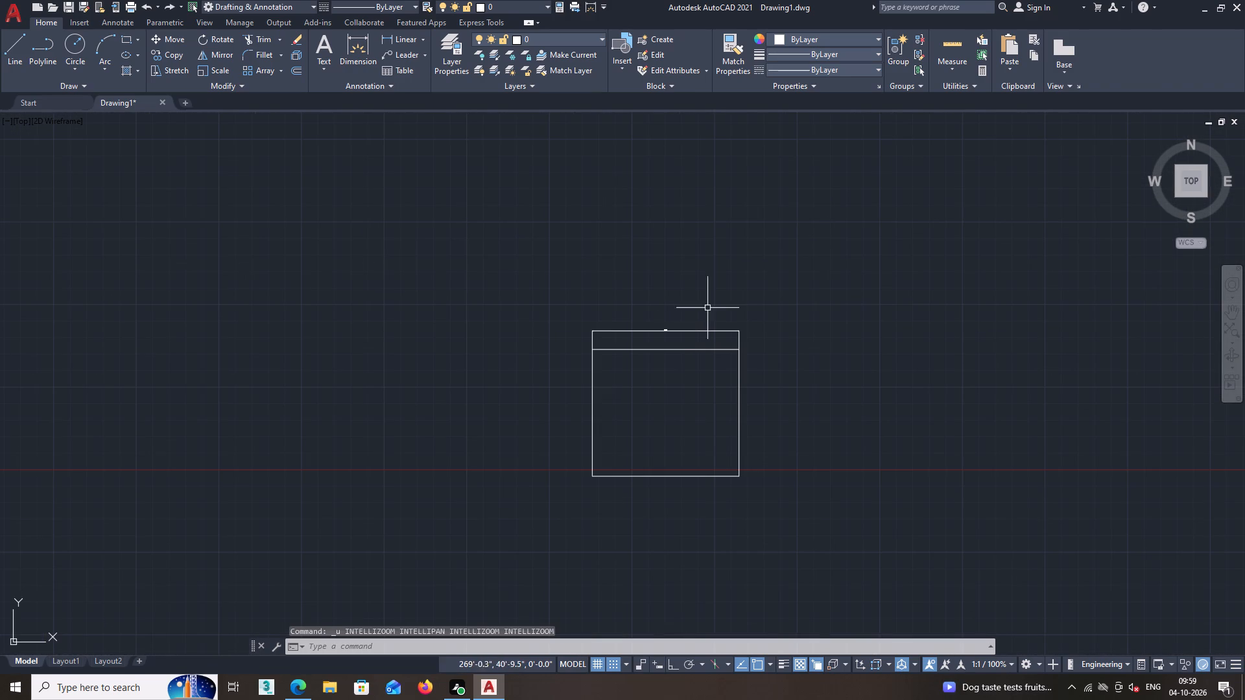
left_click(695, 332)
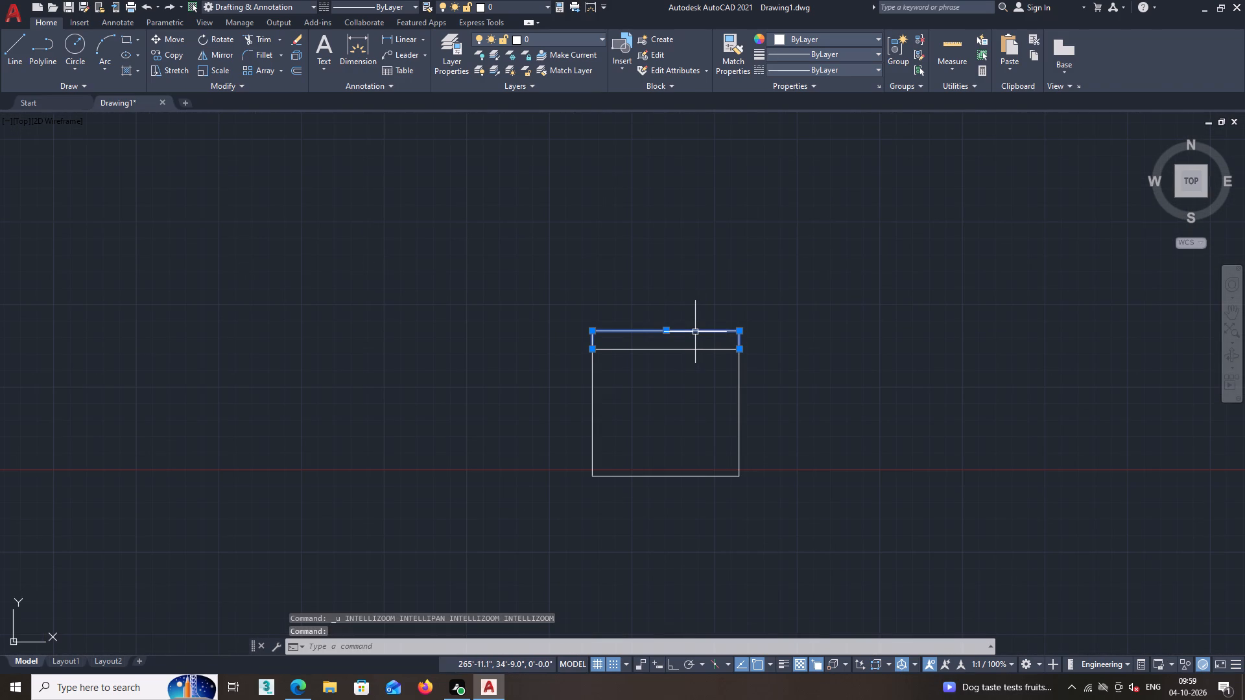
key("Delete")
In the ISO-25 dimension style, choose 0'-0.0" as the primary units' linear precision and set the style current.
scroll(715, 377, "up", 3)
scroll(711, 369, "down", 2)
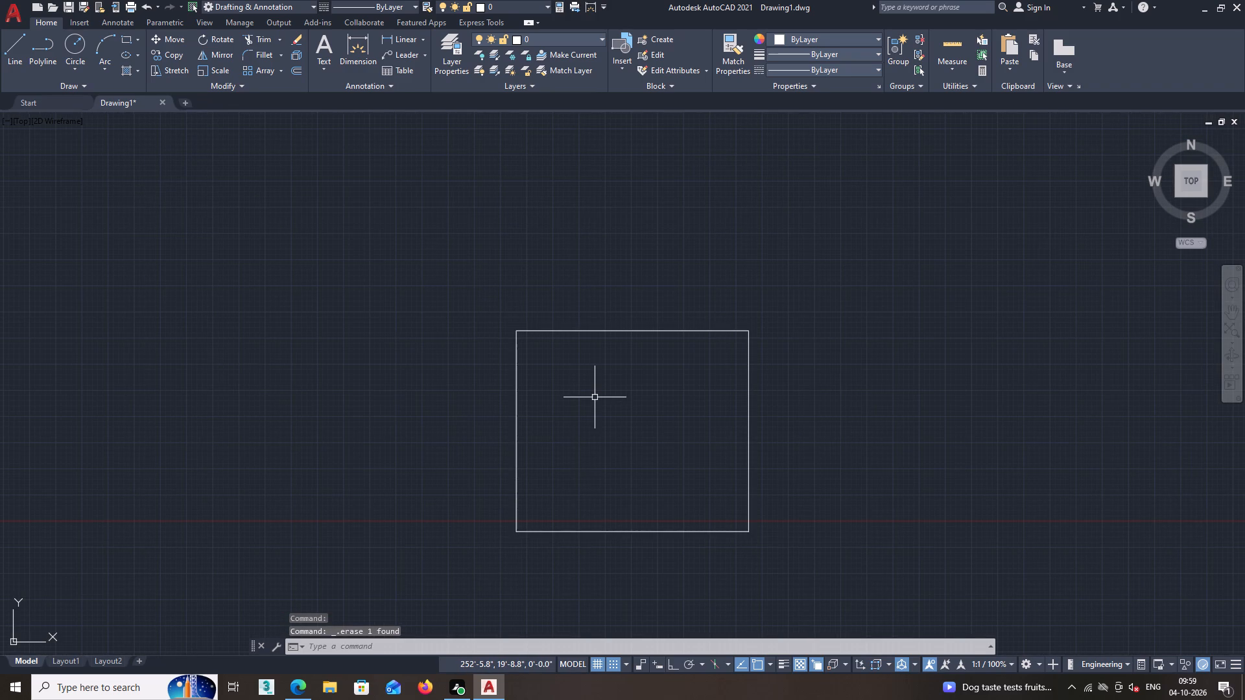
key("d")
key("Return")
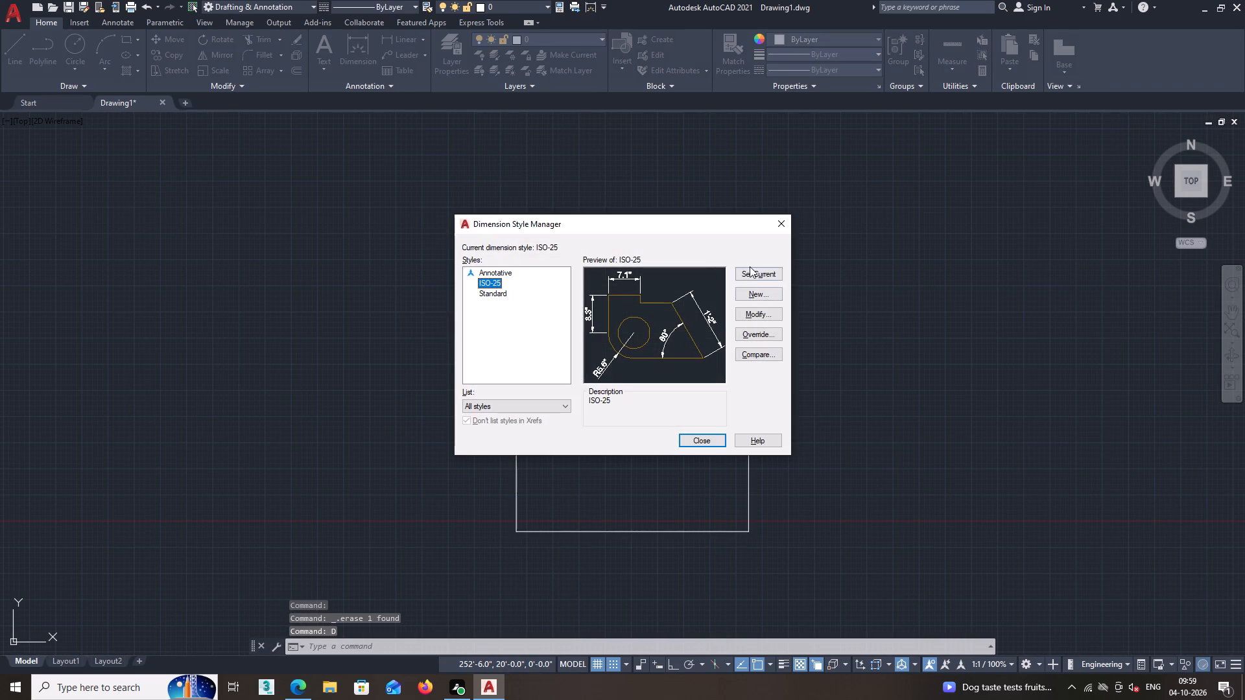
left_click(751, 312)
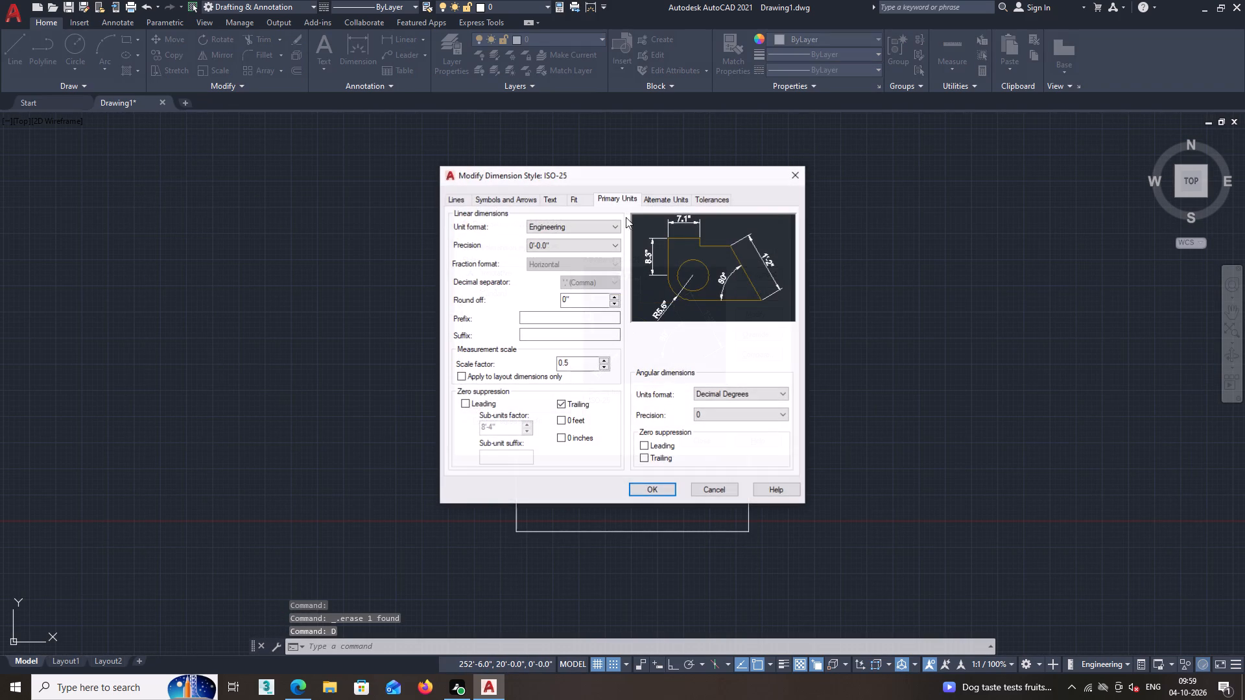
left_click(634, 200)
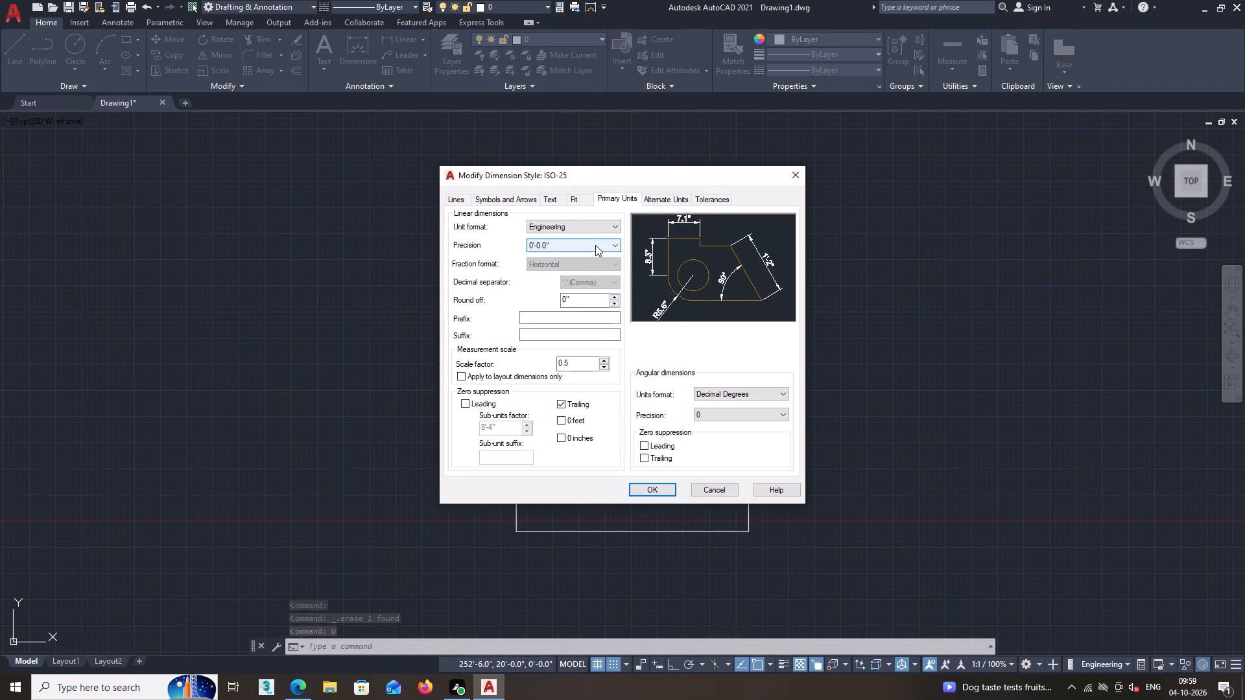
left_click(595, 245)
left_click(582, 263)
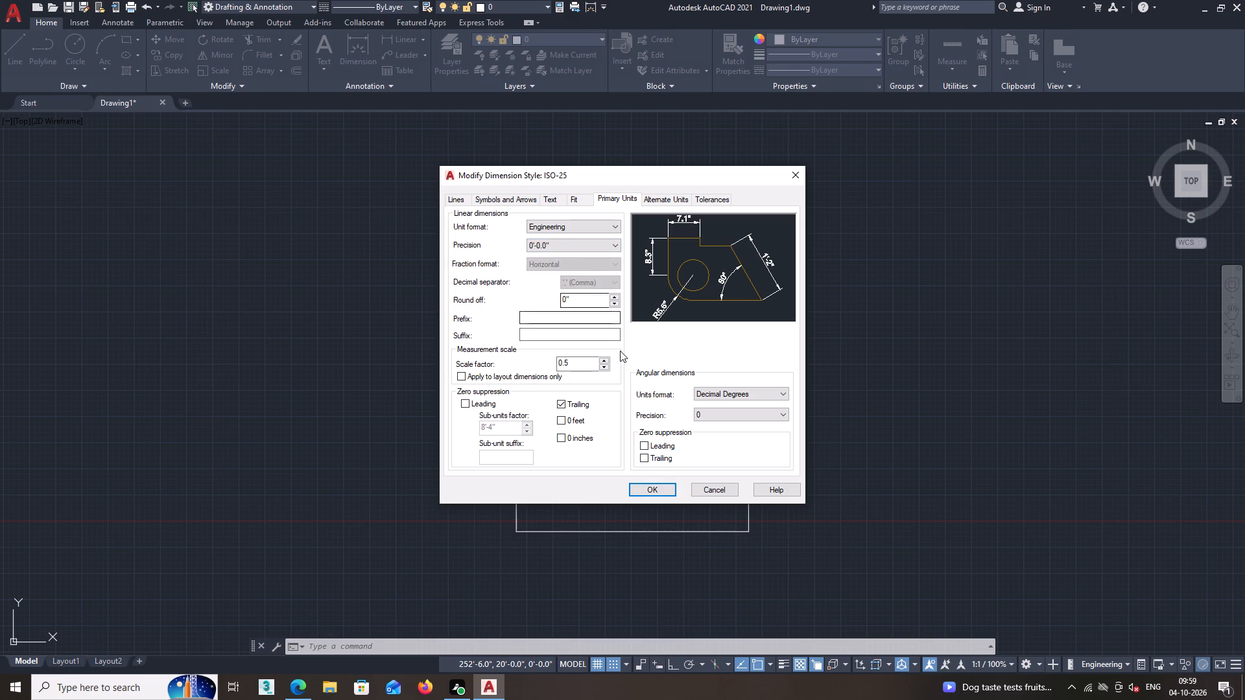
left_click(677, 197)
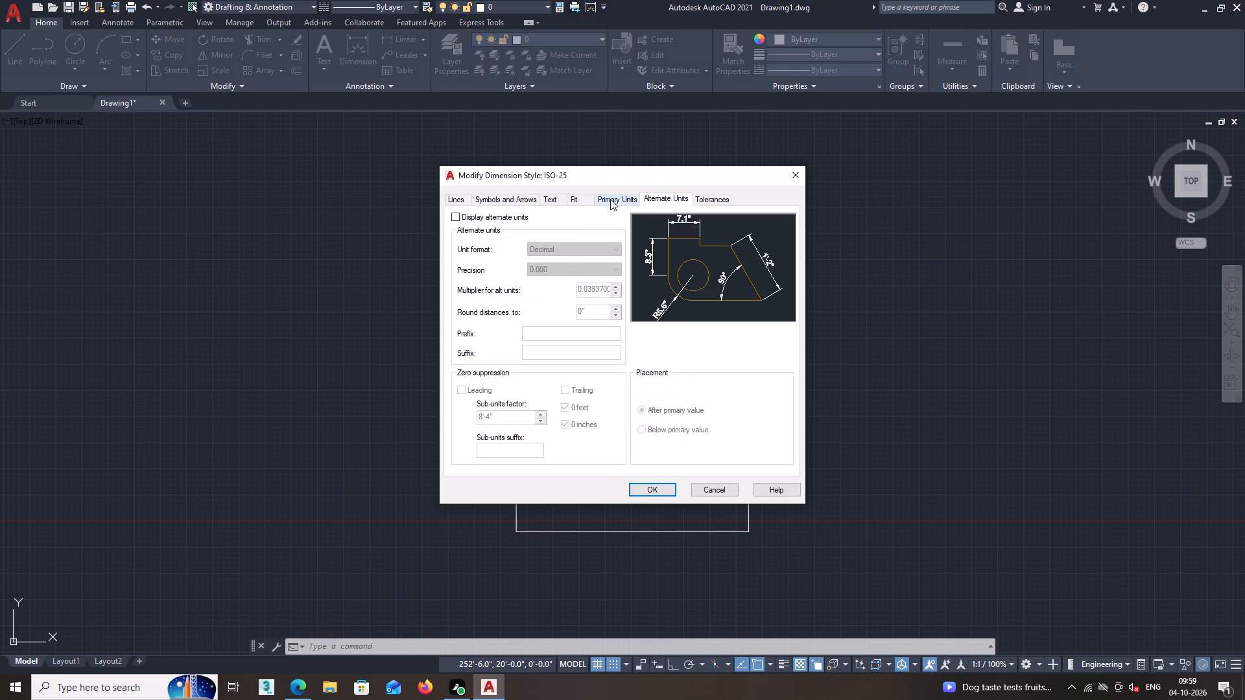
left_click(610, 199)
left_click(653, 490)
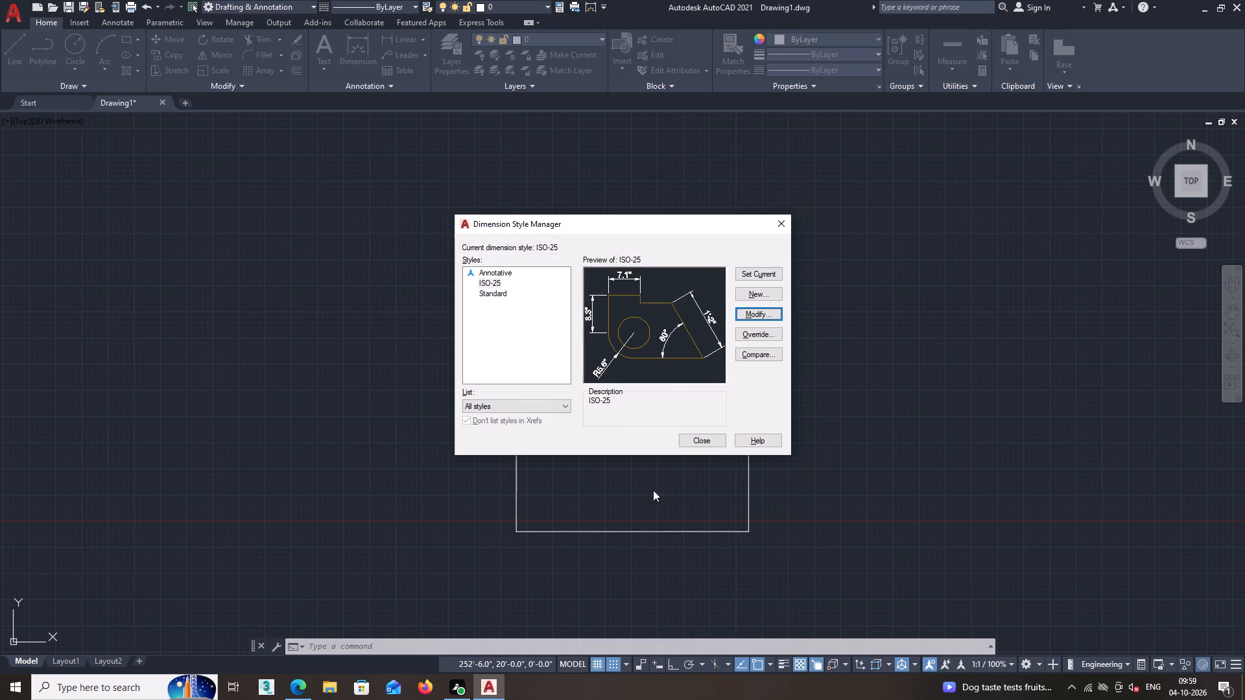
left_click(751, 274)
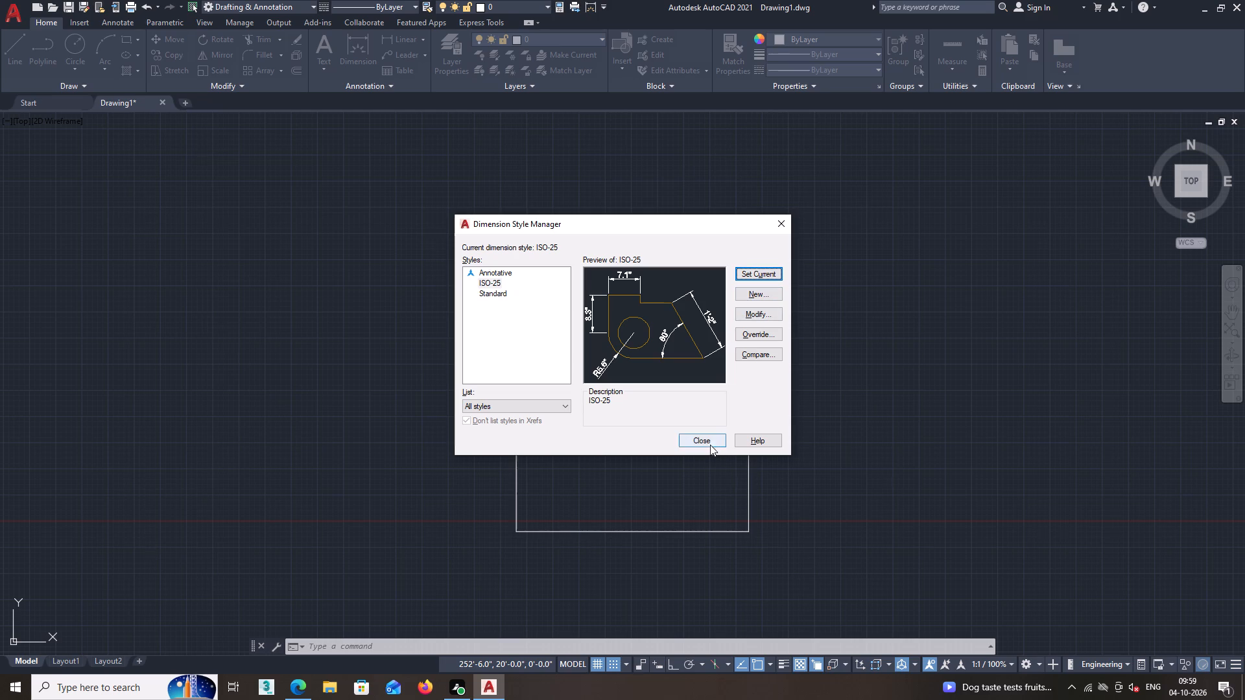
left_click(709, 443)
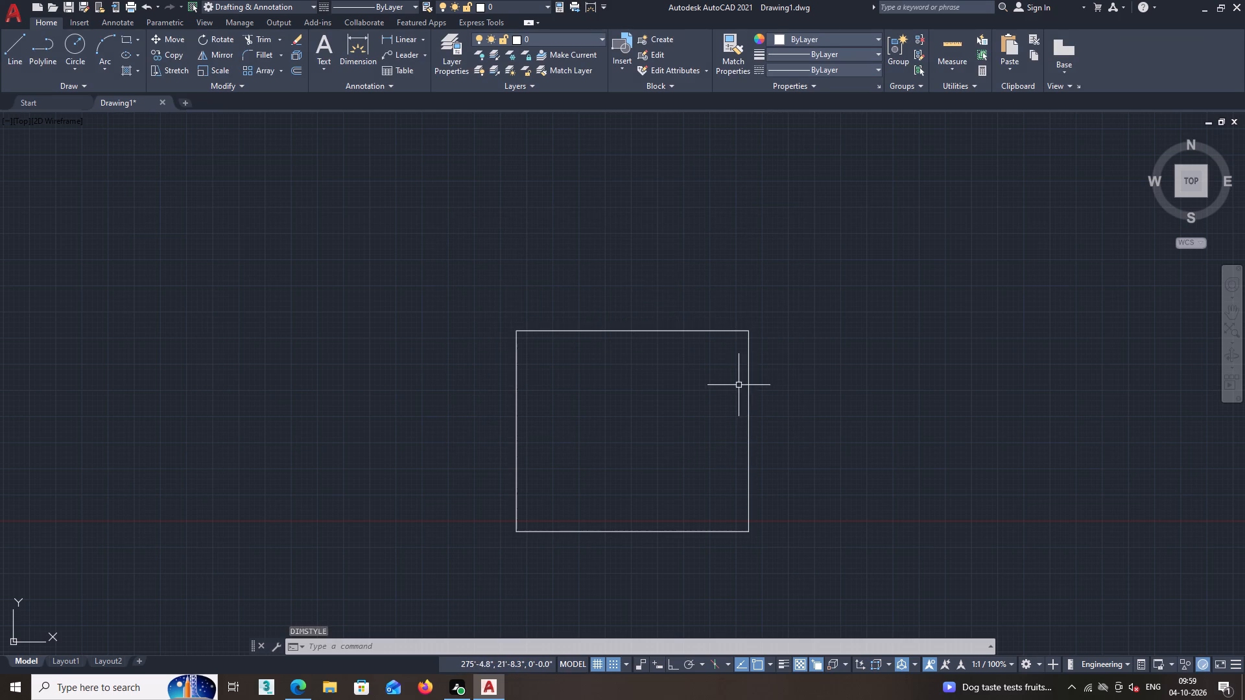
Erase the rectangle's top and right lines, leaving only the left and bottom lines.
scroll(739, 384, "down", 2)
scroll(736, 388, "up", 1)
left_click(718, 382)
left_click(692, 311)
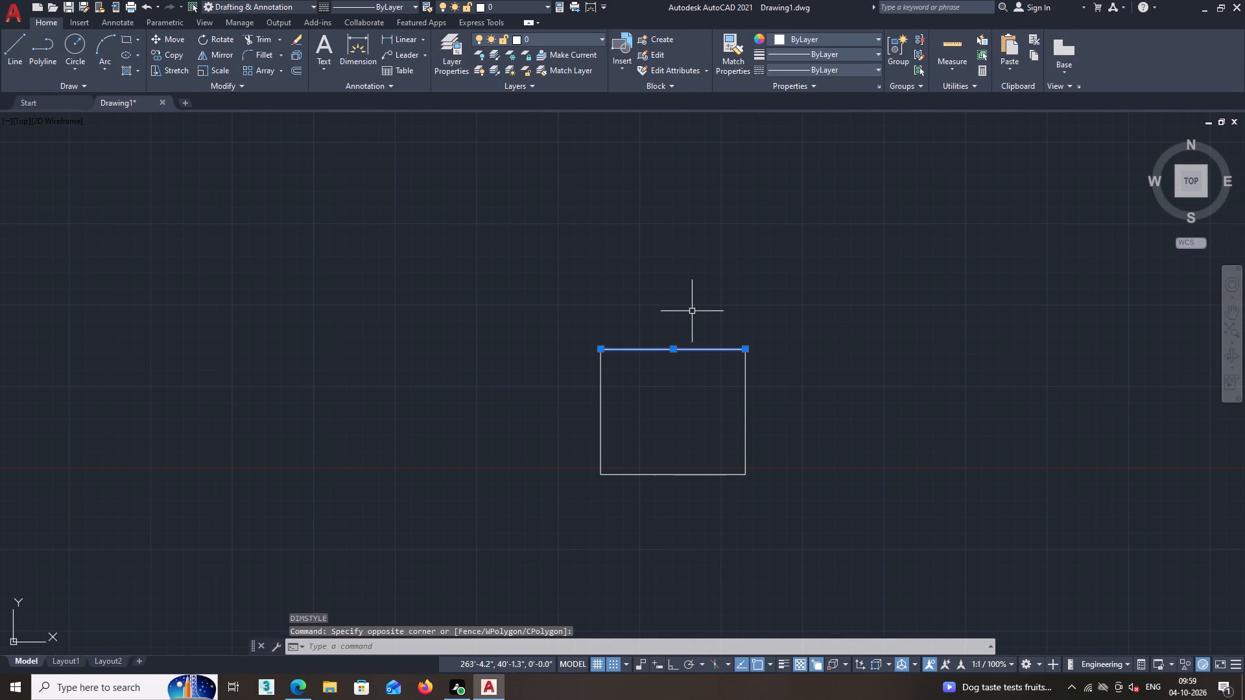
key("Delete")
left_click_drag(790, 385, 781, 385)
key("Delete")
left_click(715, 386)
key("Delete")
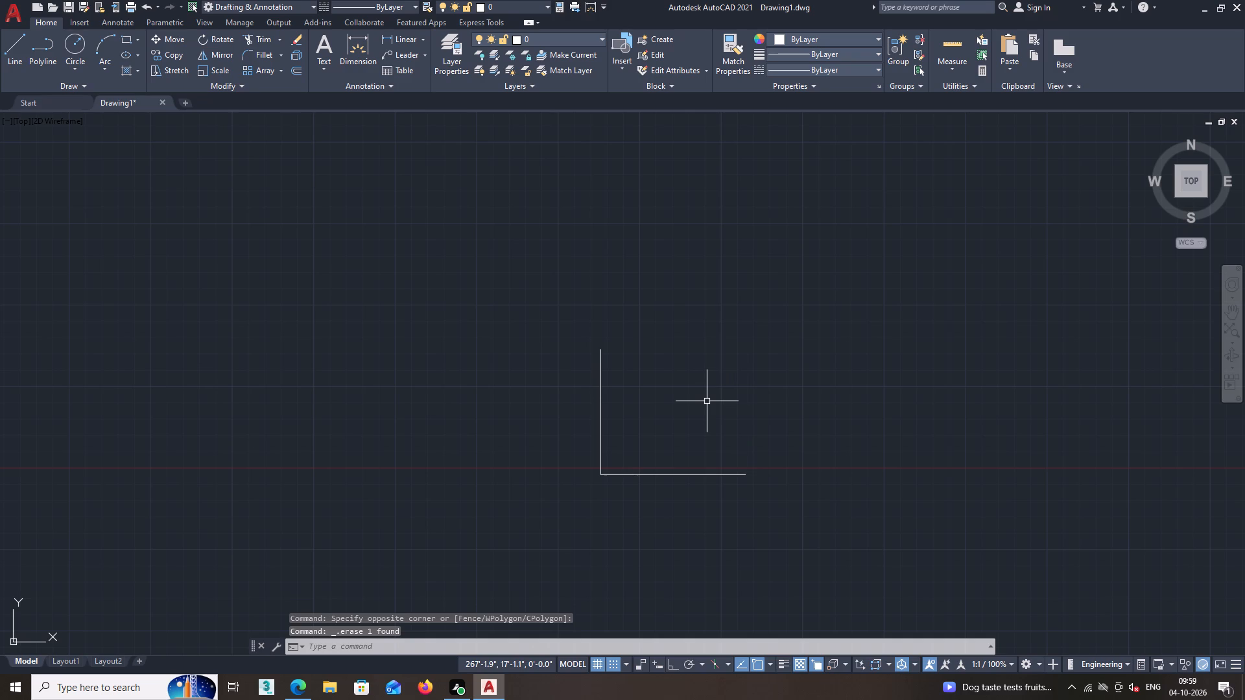
Offset the left vertical line 37' to the right, forming the outline's right side.
key("o")
key("f")
key("f")
key("Return")
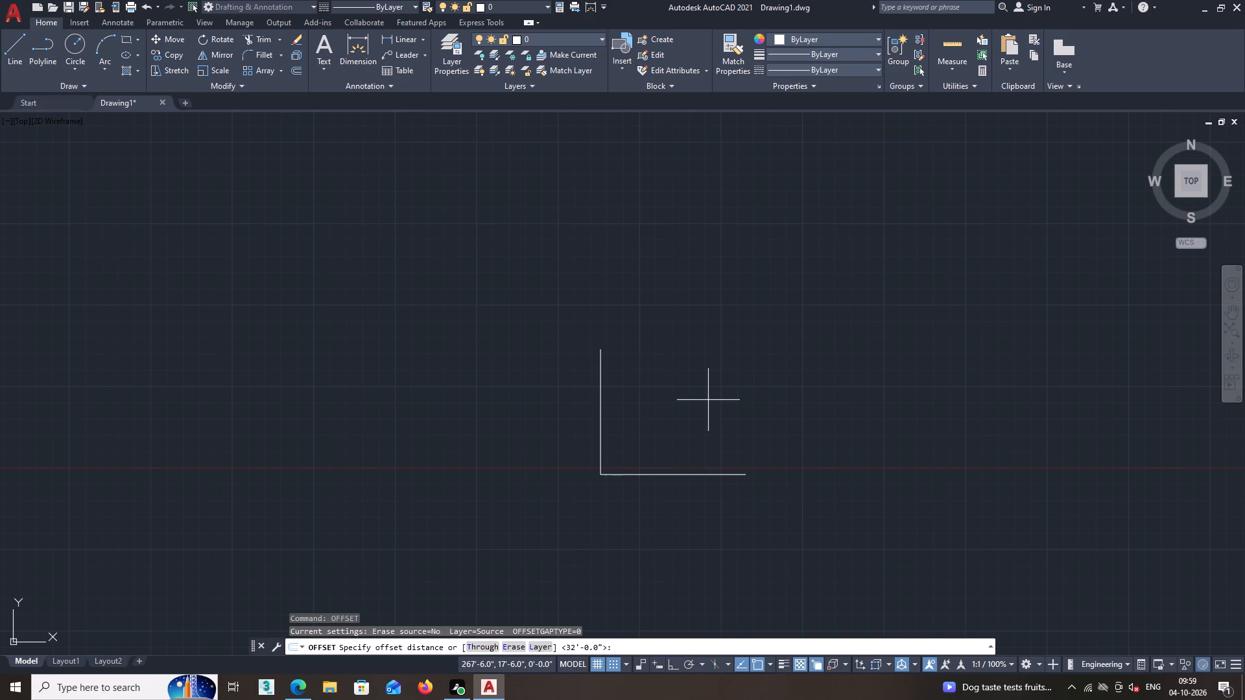
scroll(597, 414, "up", 2)
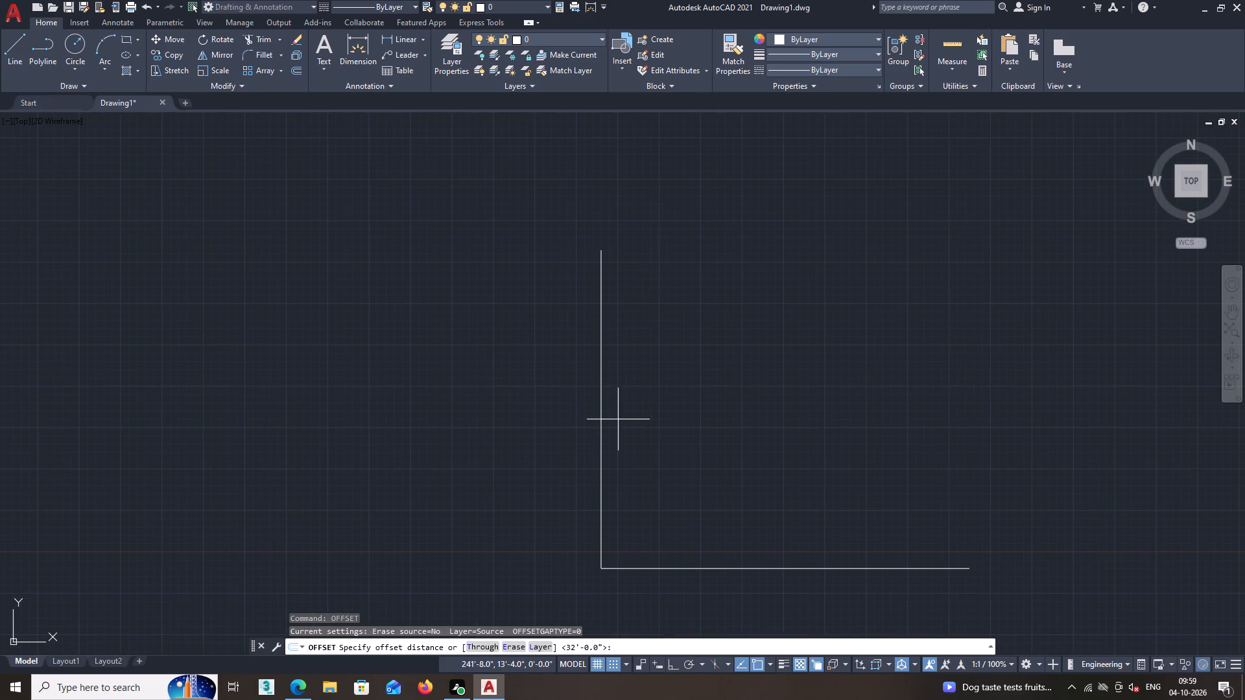
middle_click_drag(623, 417, 624, 383)
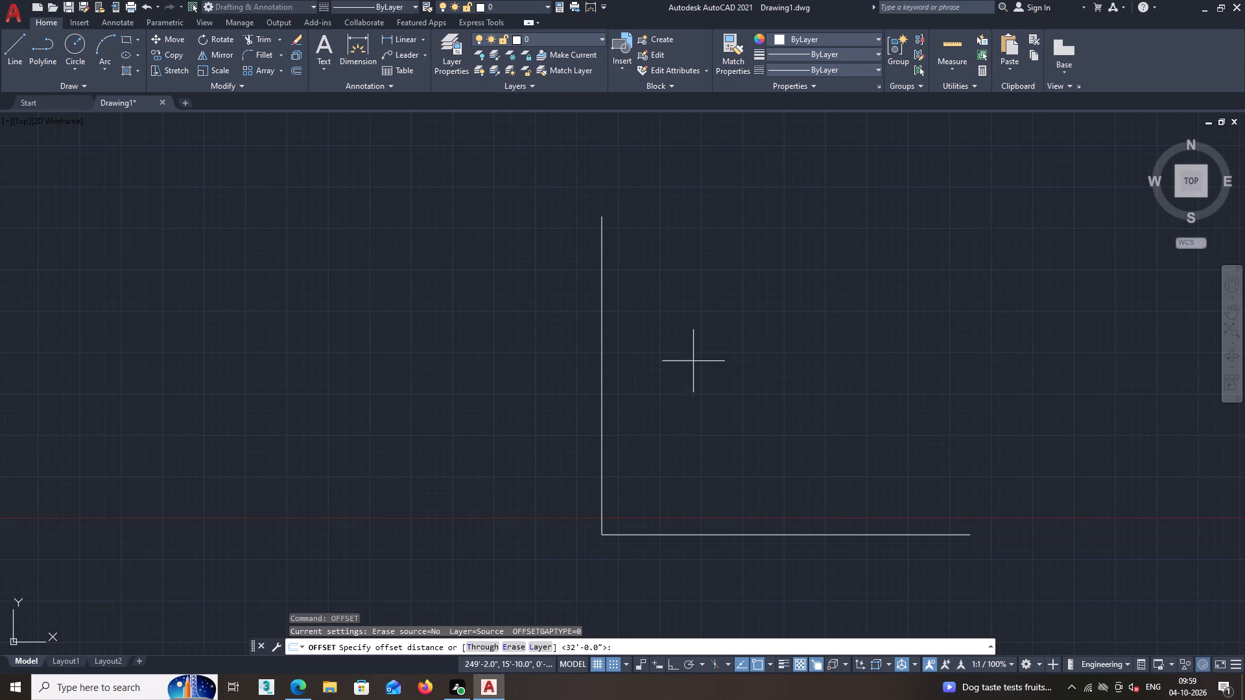
left_click(602, 375)
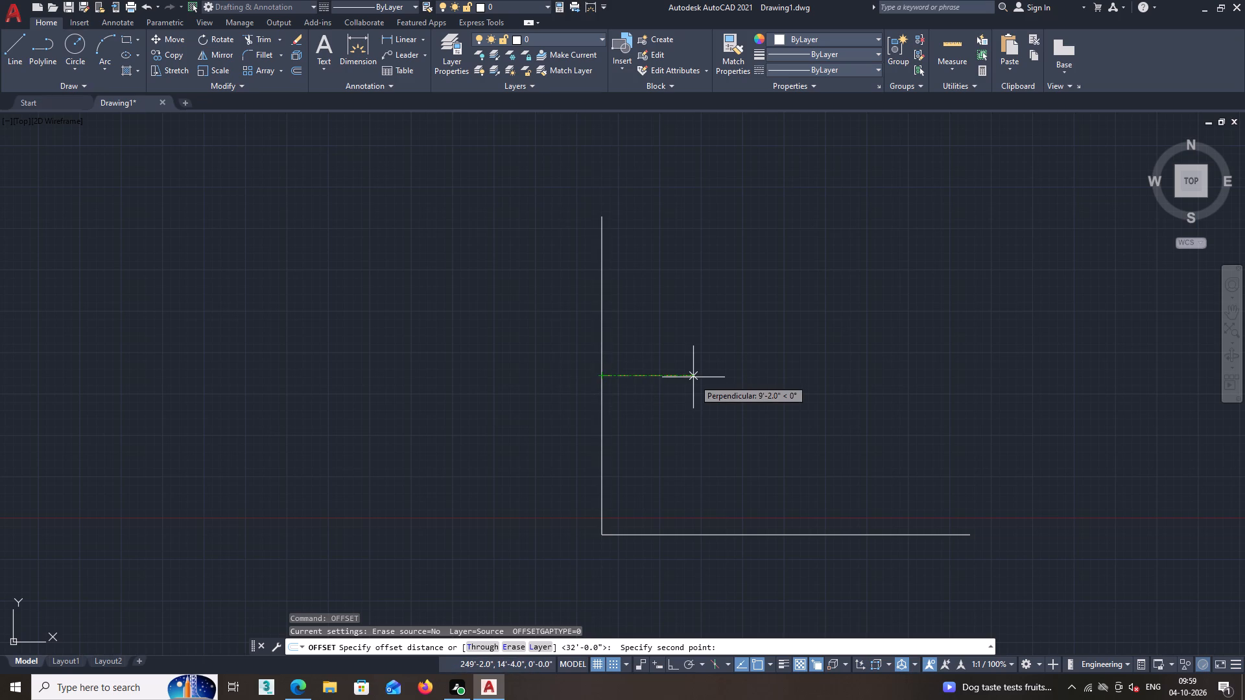
type("37'")
key("Return")
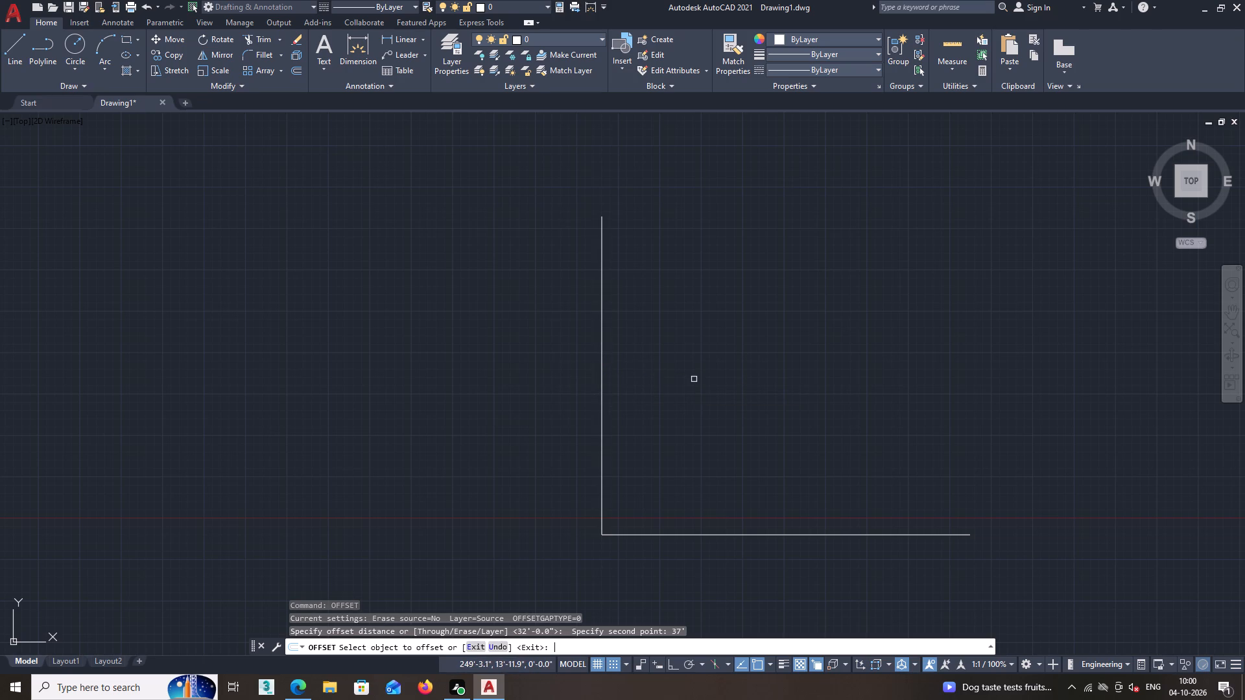
left_click(600, 423)
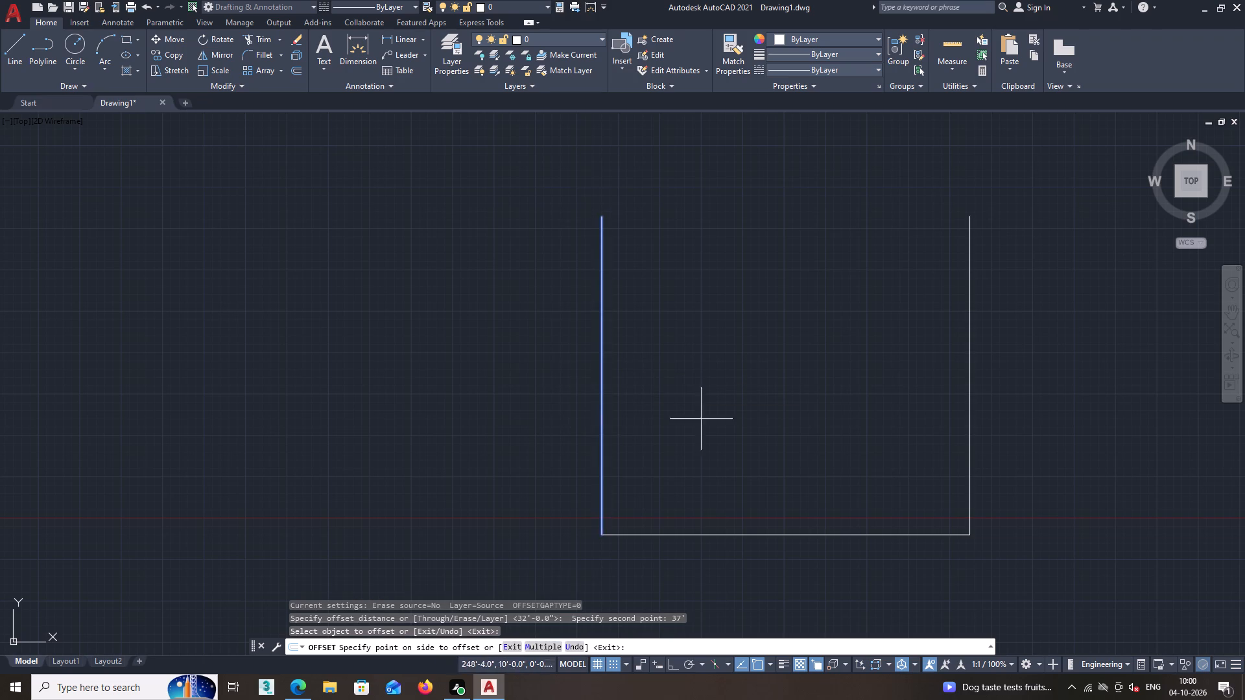
left_click(734, 417)
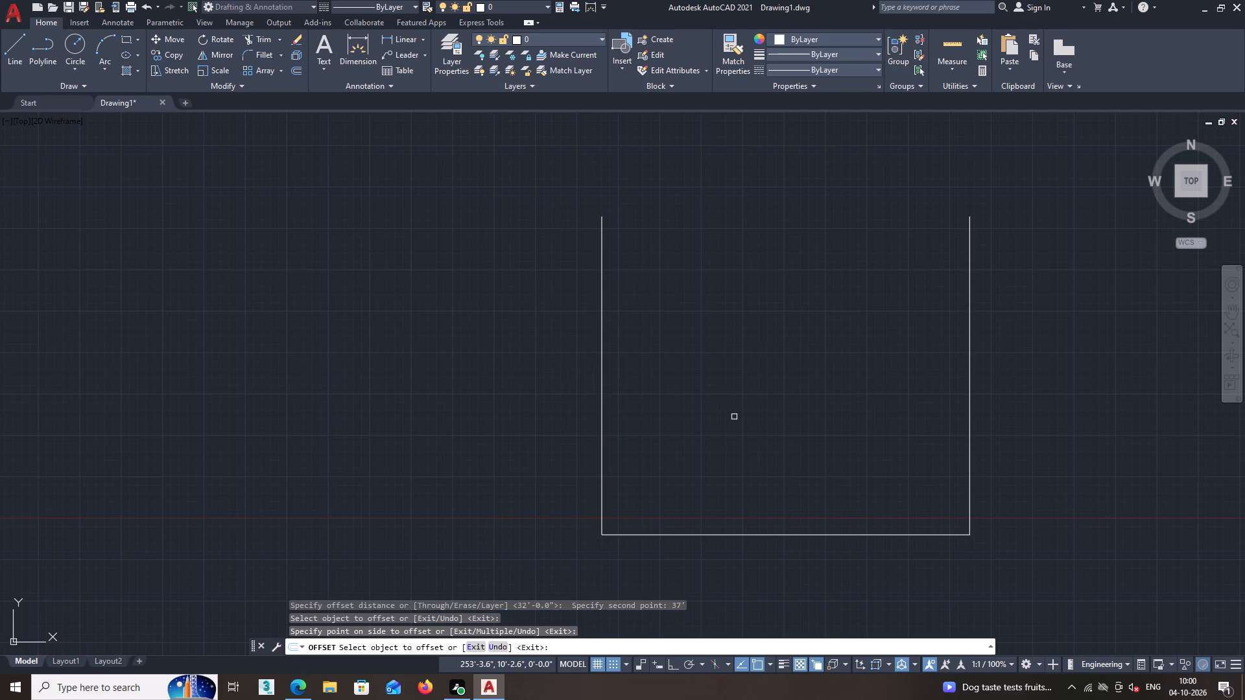
middle_click_drag(734, 417, 733, 430)
scroll(733, 430, "down", 2)
middle_click_drag(735, 423, 733, 388)
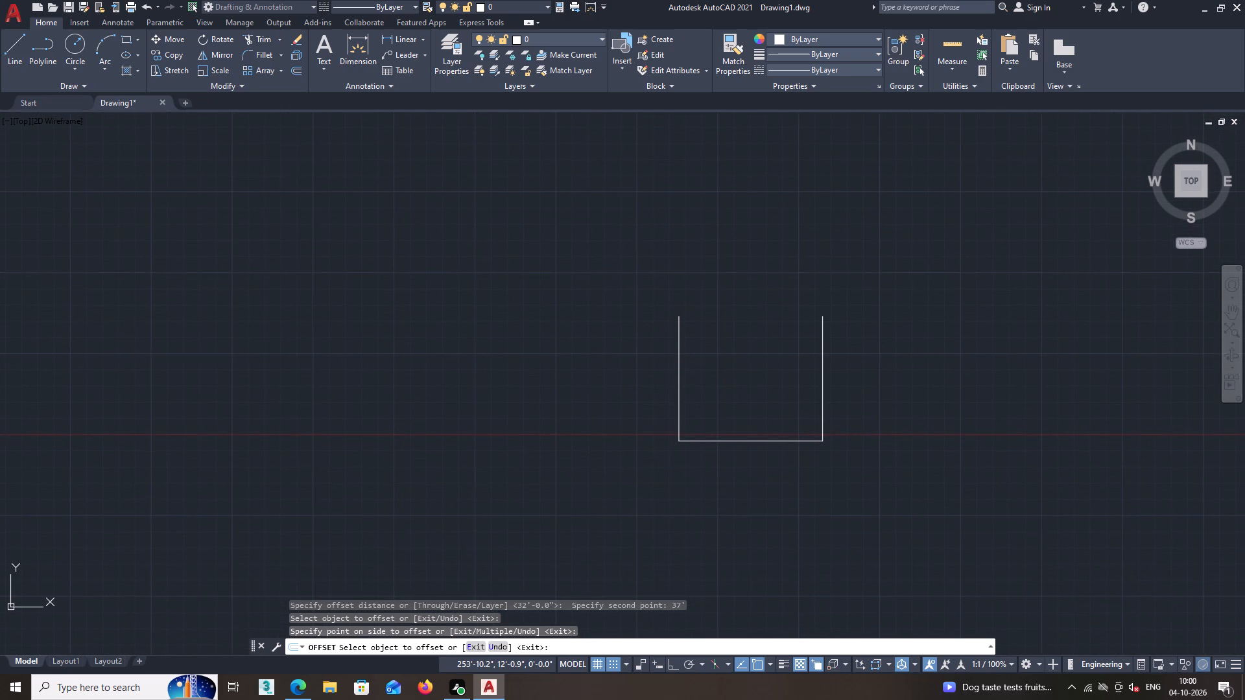
key("space")
scroll(682, 408, "up", 1)
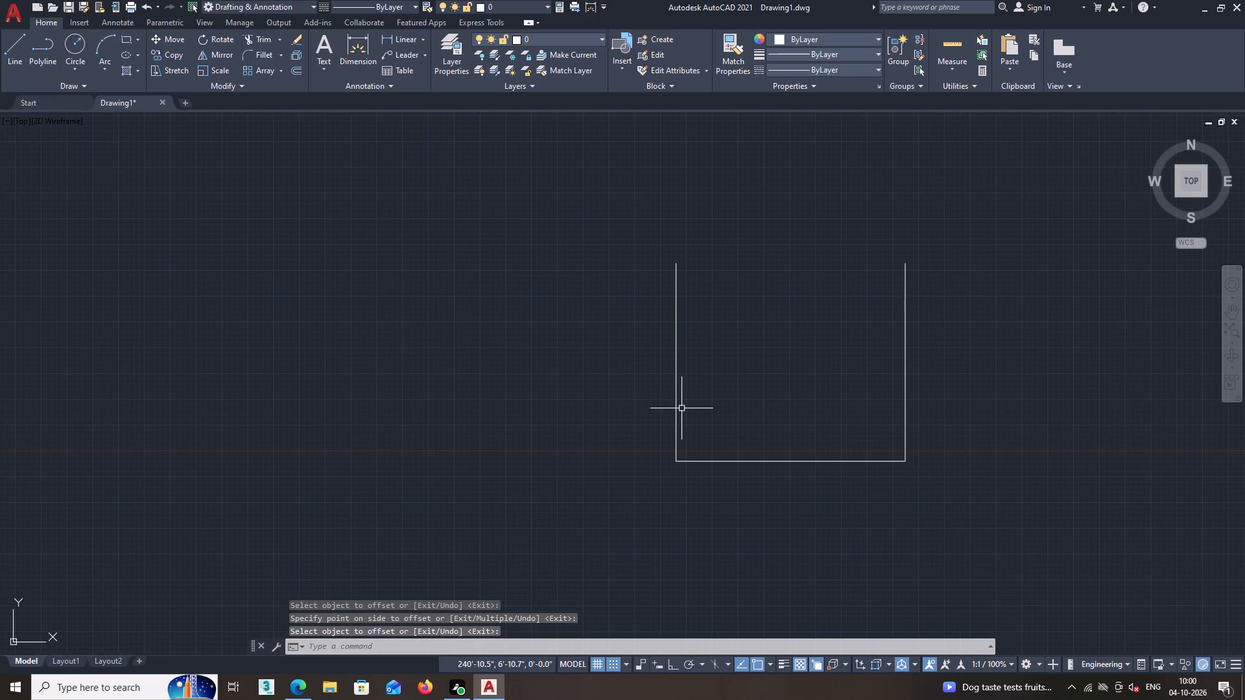
Check the distances between the outline's three lines with a quick measurement.
left_click(950, 39)
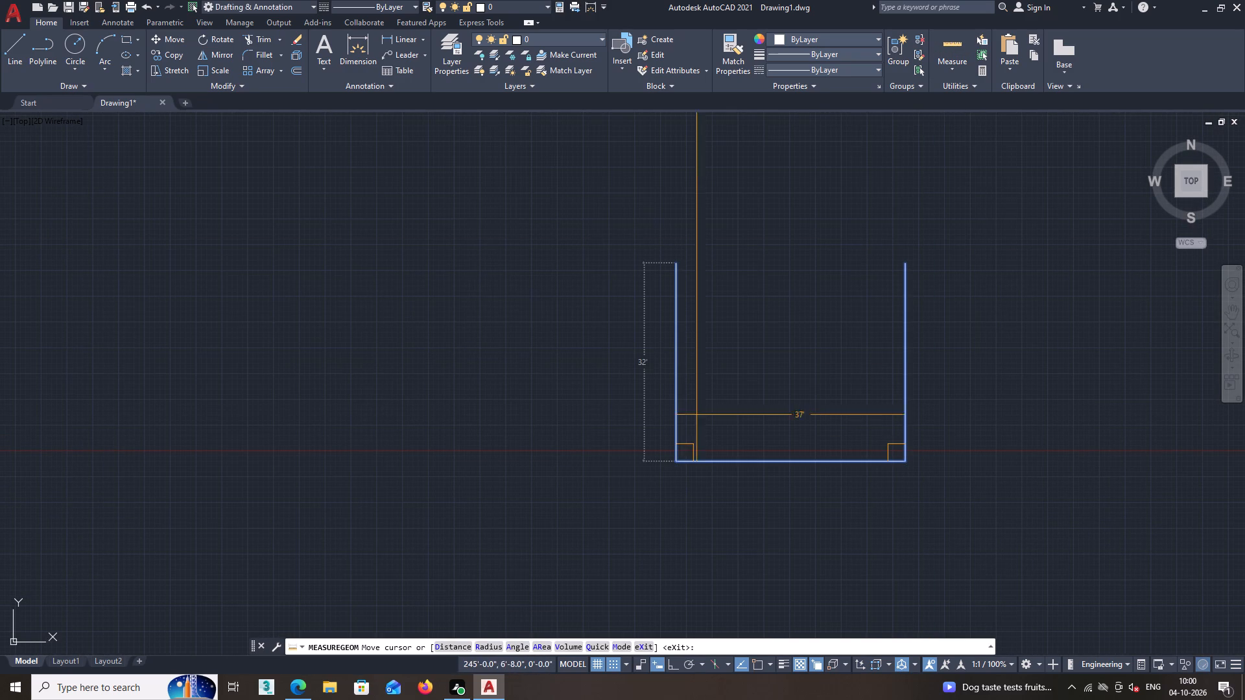
key("space")
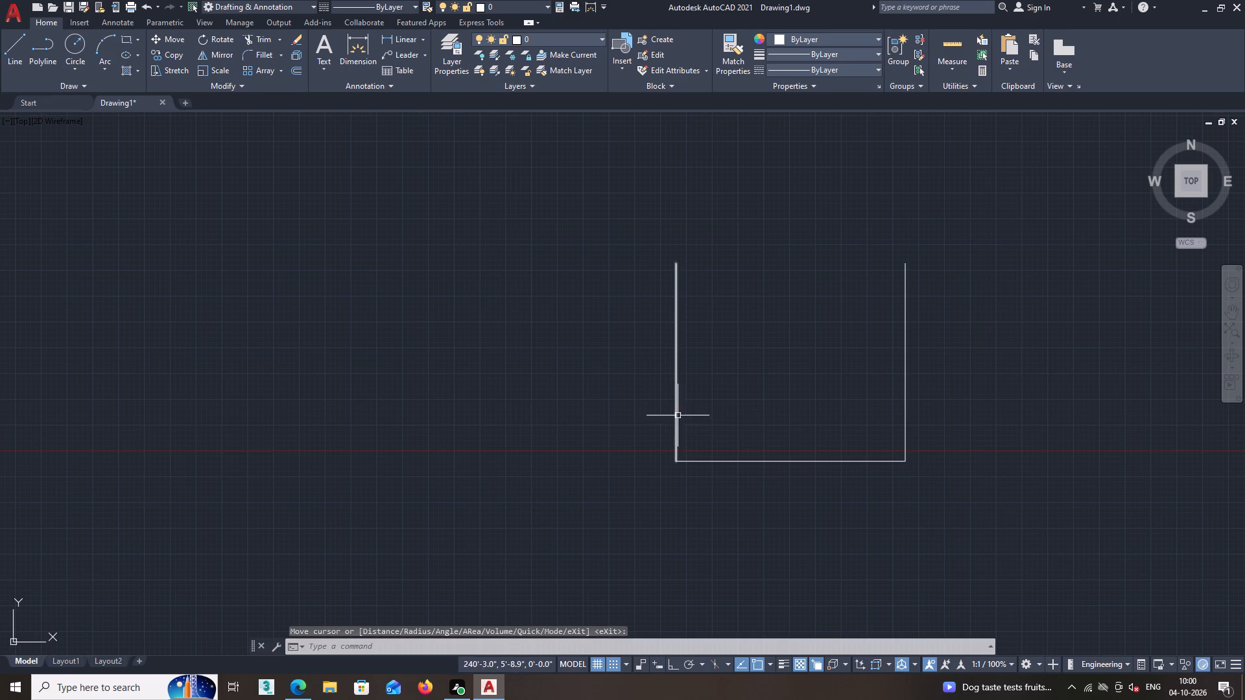
Offset the bottom horizontal line 32' upward, forming the outline's top side.
key("o")
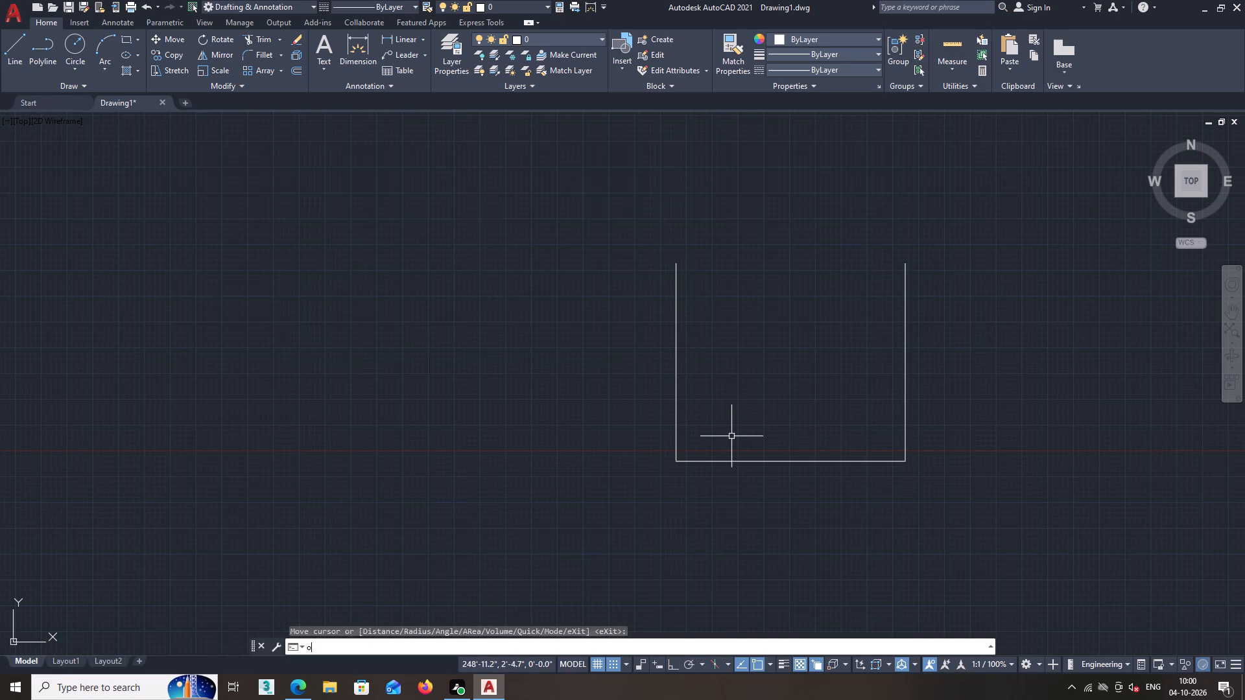
key("f")
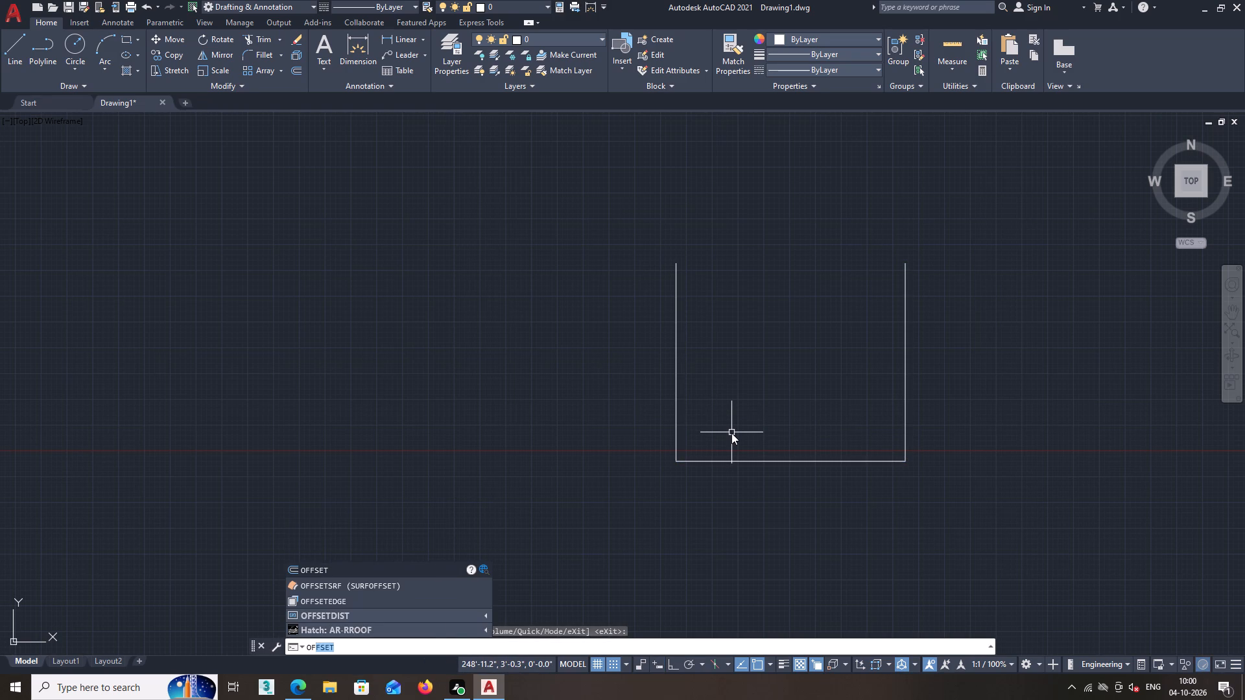
key("Return")
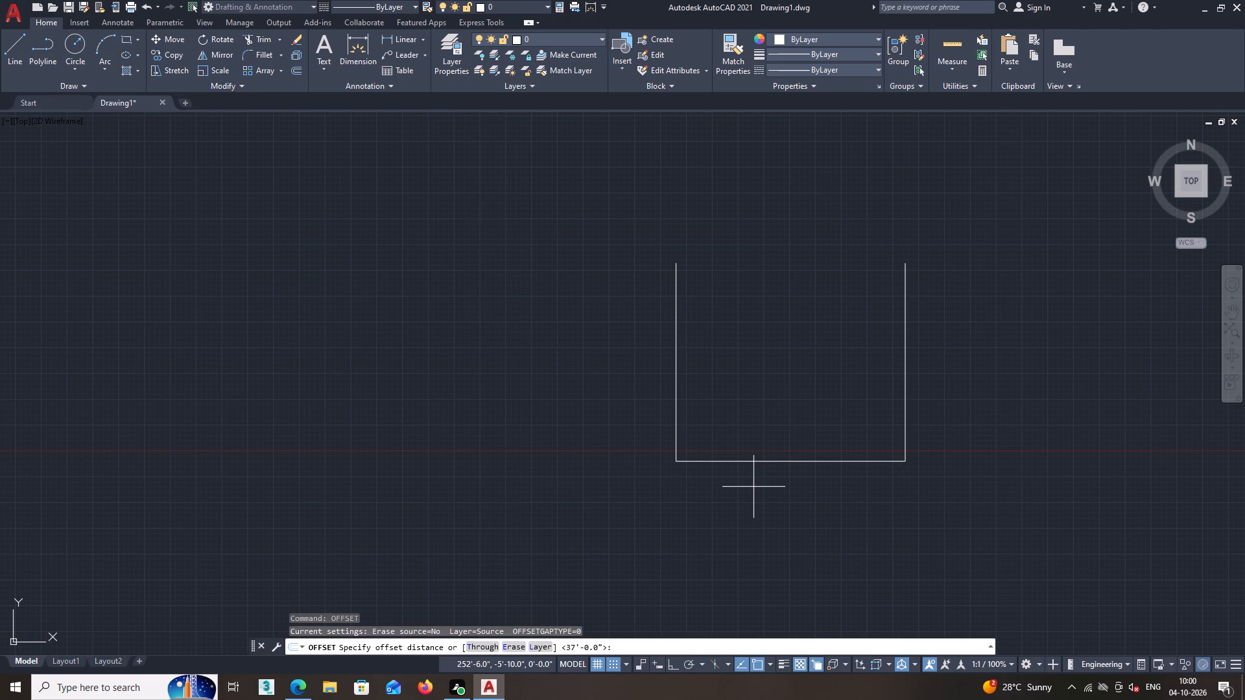
type("32'")
key("Return")
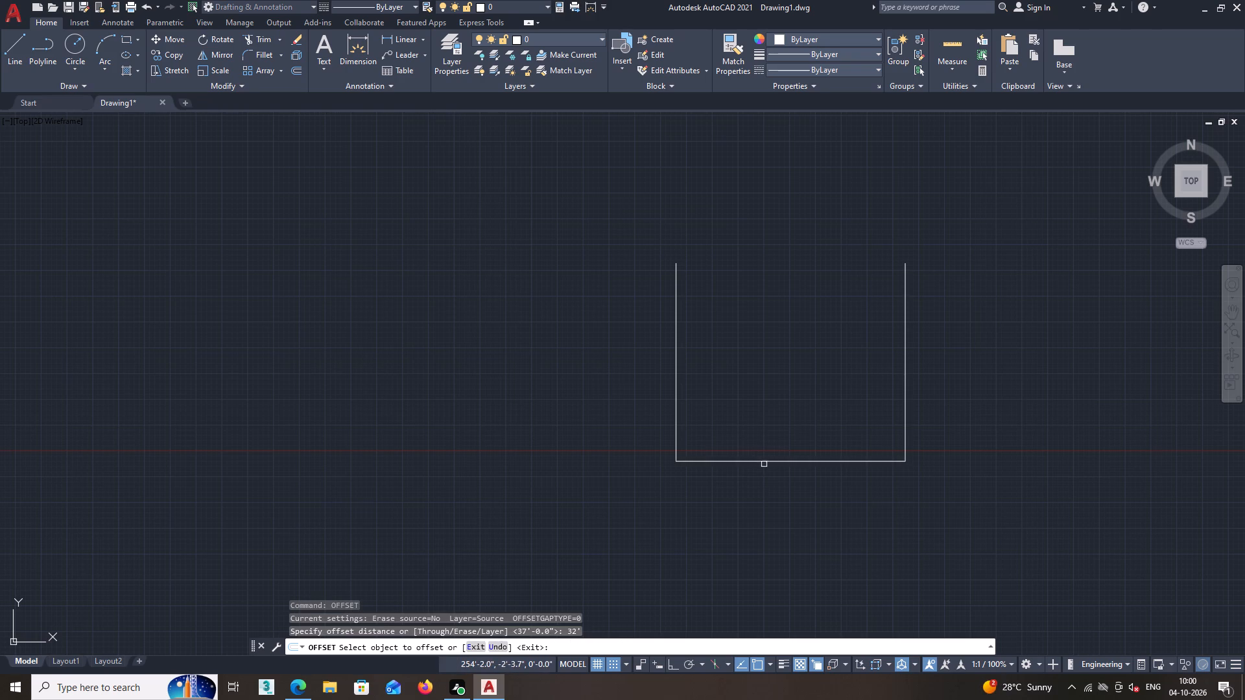
left_click(765, 460)
left_click(758, 379)
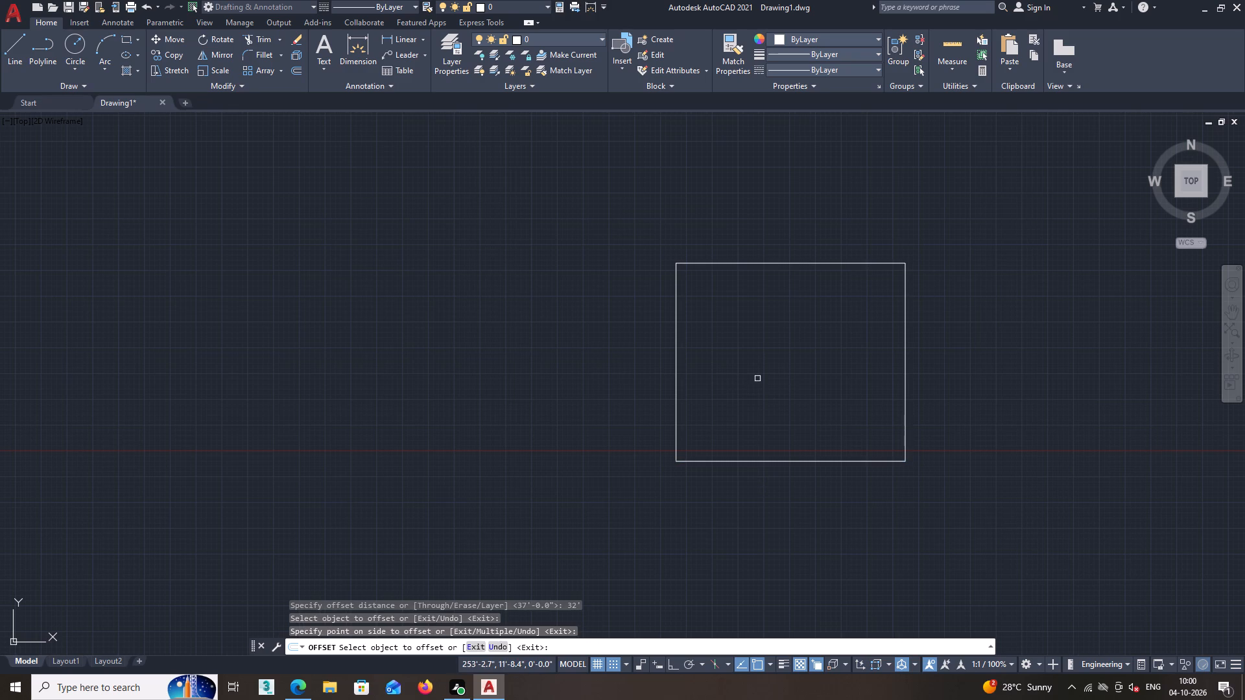
key("space")
Measure the width and height of the closed outline with a quick measurement.
left_click(956, 42)
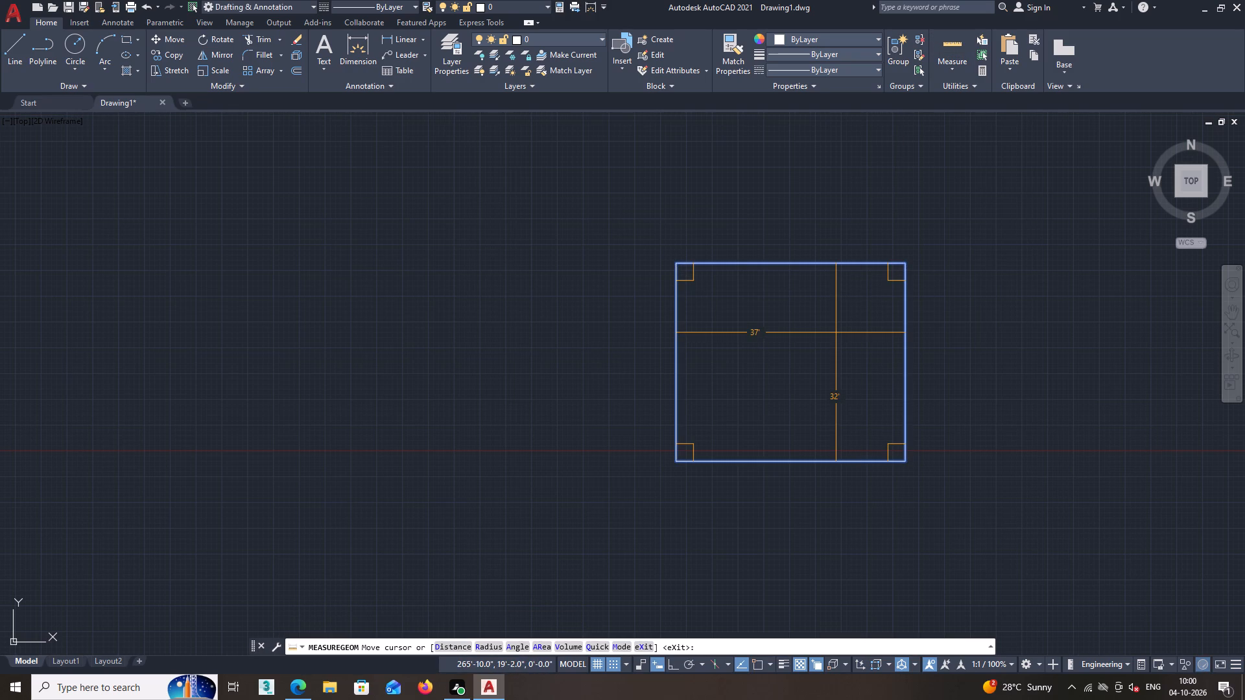
key("space")
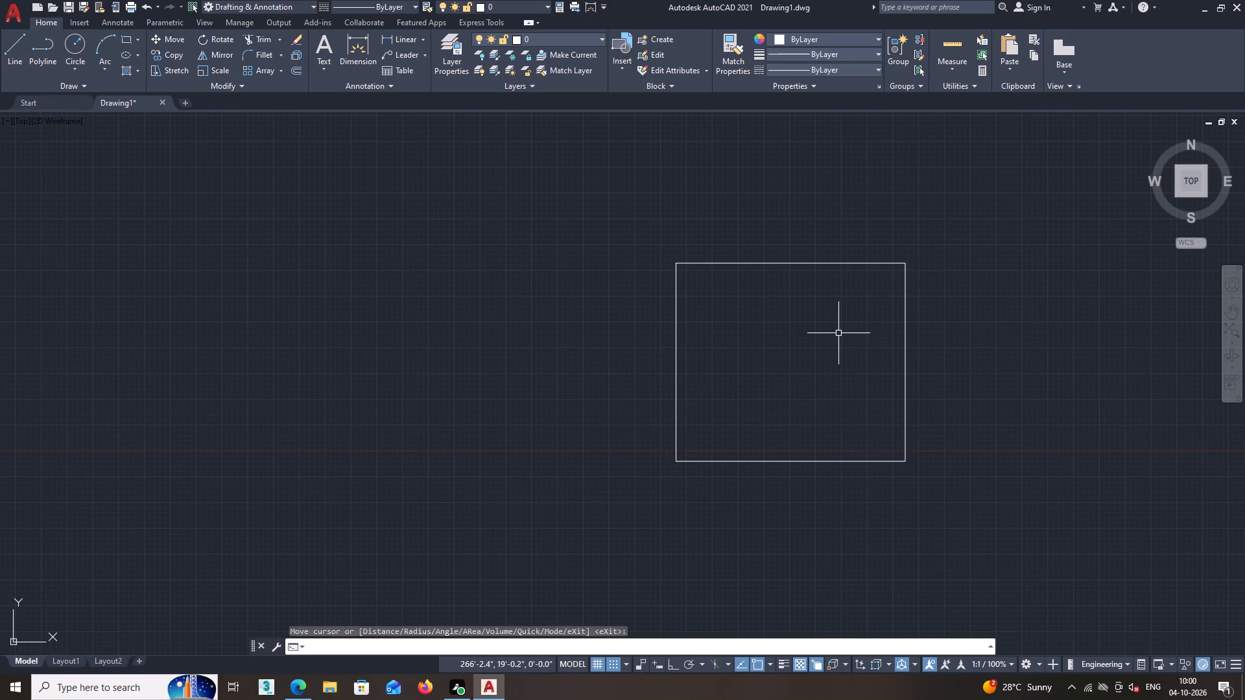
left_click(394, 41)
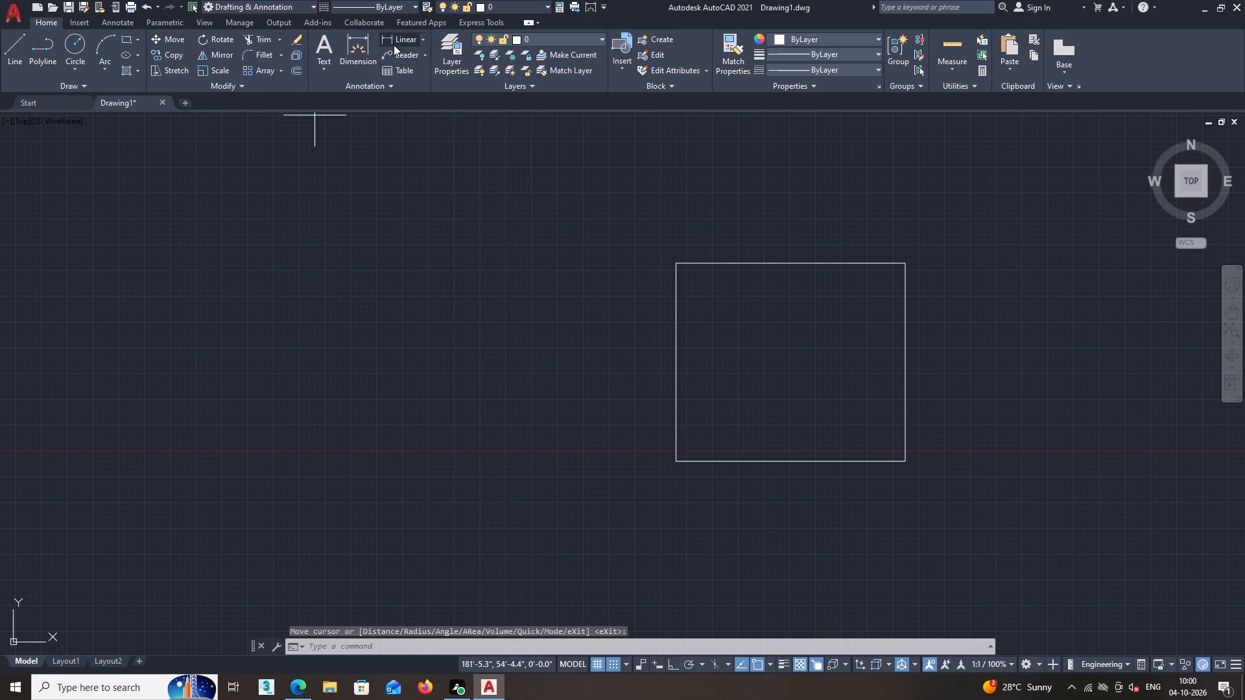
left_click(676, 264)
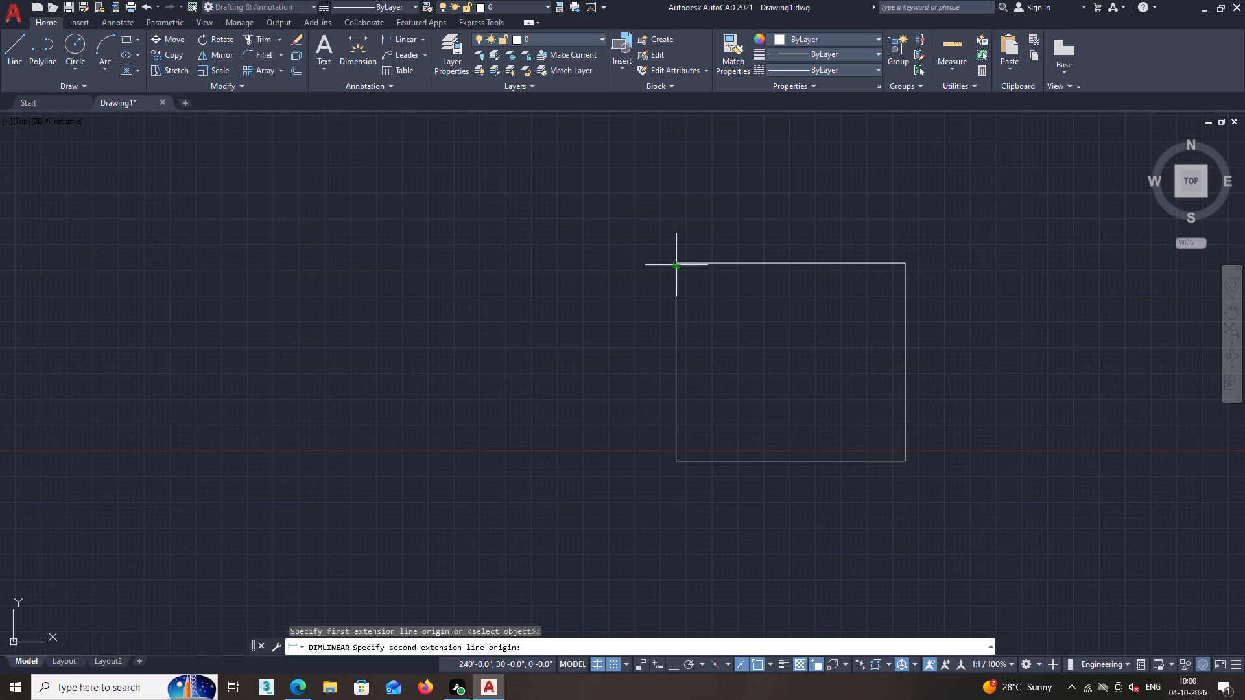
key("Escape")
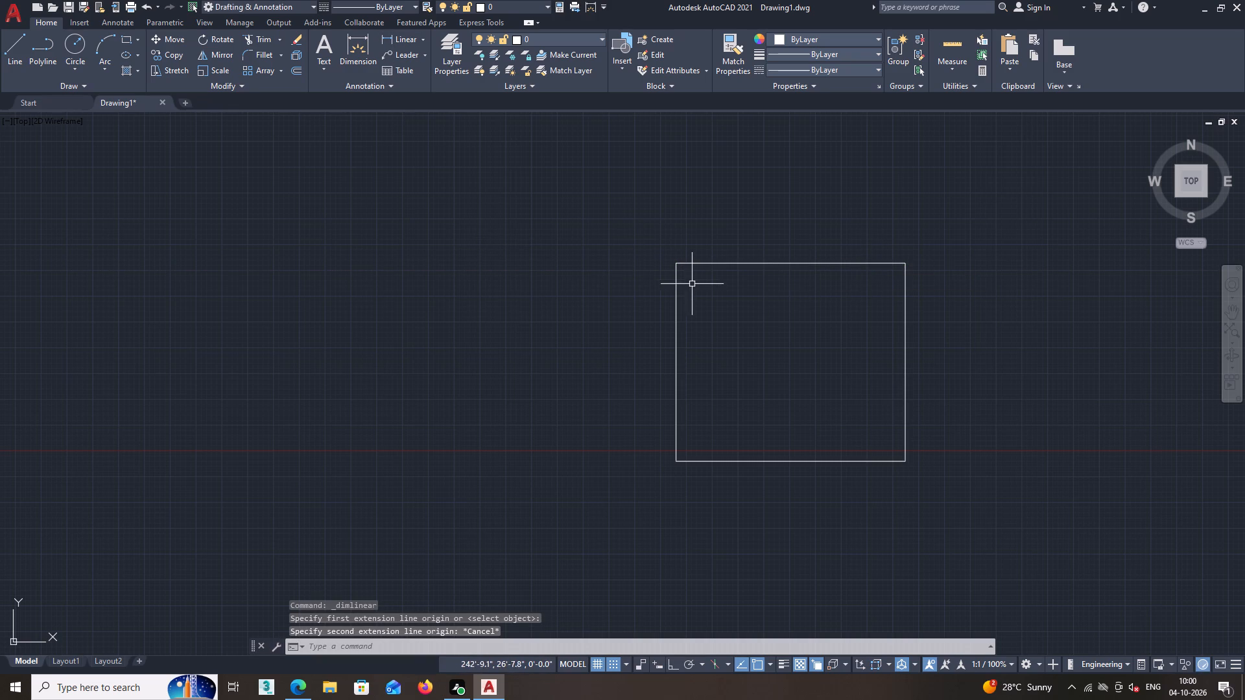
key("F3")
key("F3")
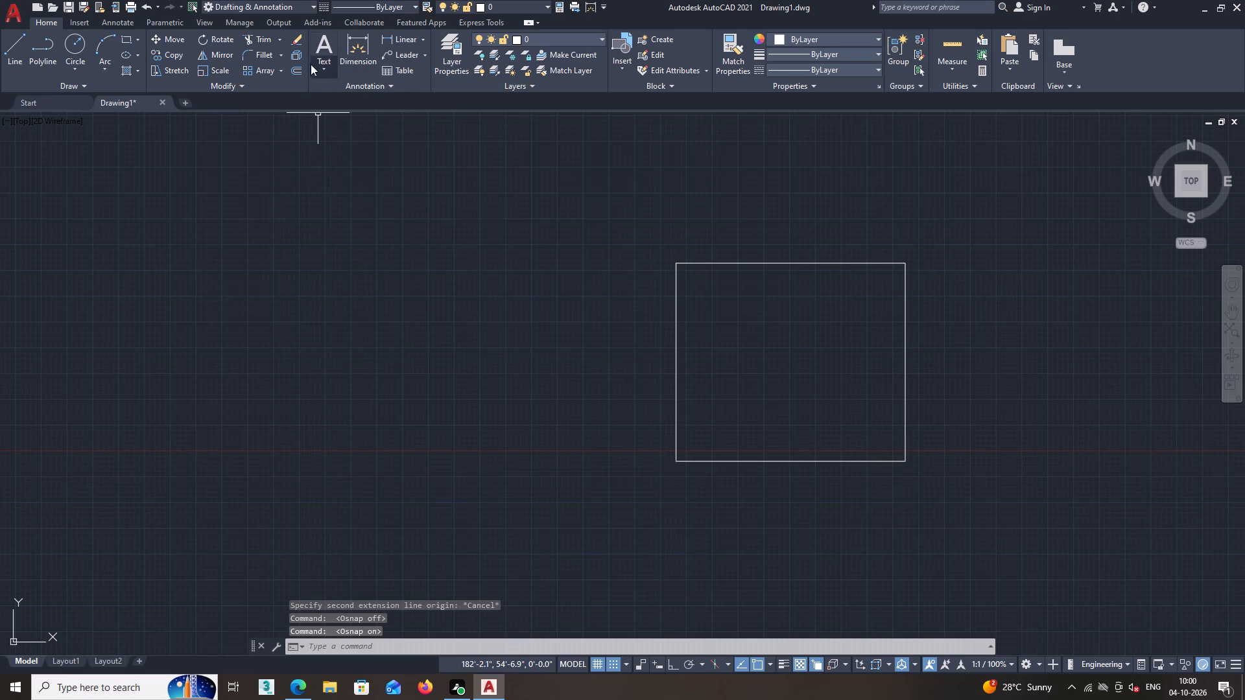
Turn off Snap mode while starting a linear dimension at the outline's top-left corner.
left_click(396, 40)
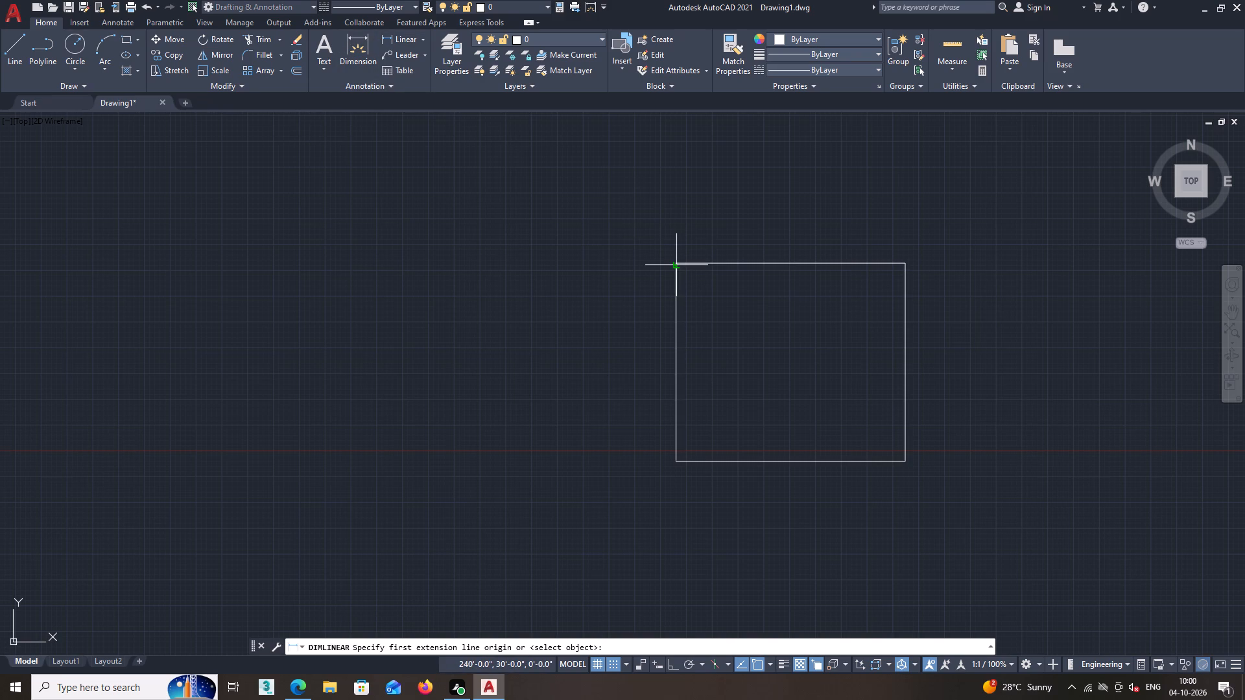
scroll(674, 257, "up", 4)
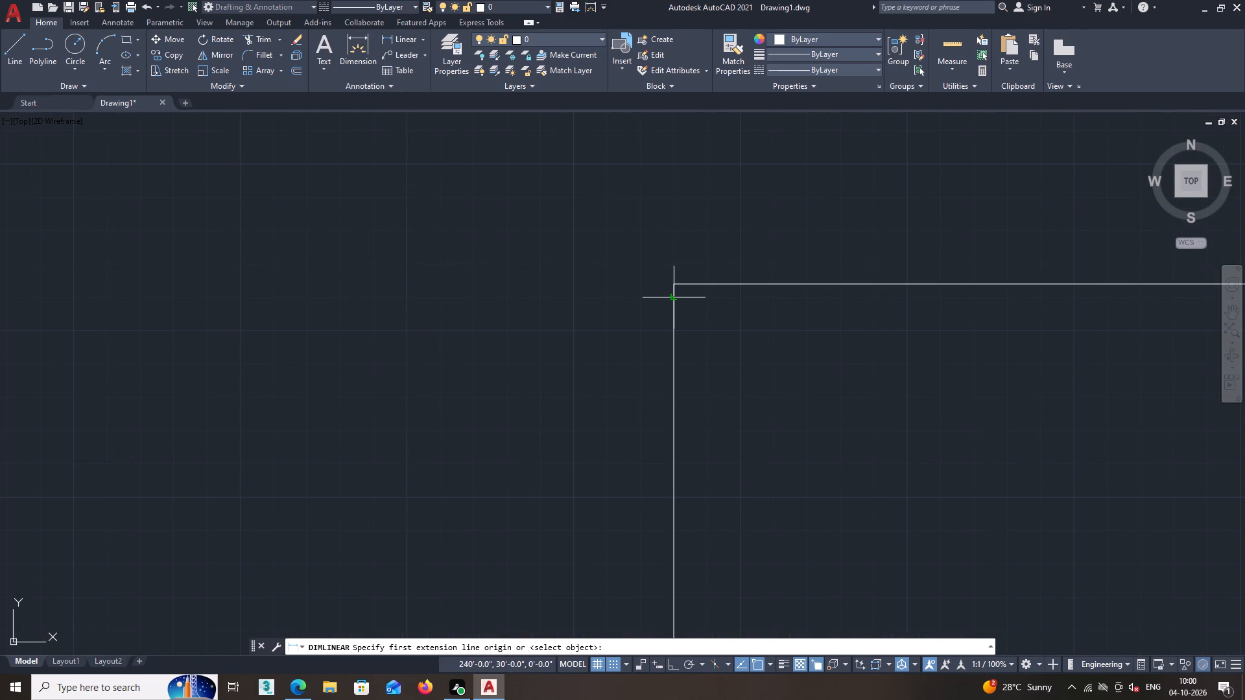
key("F3")
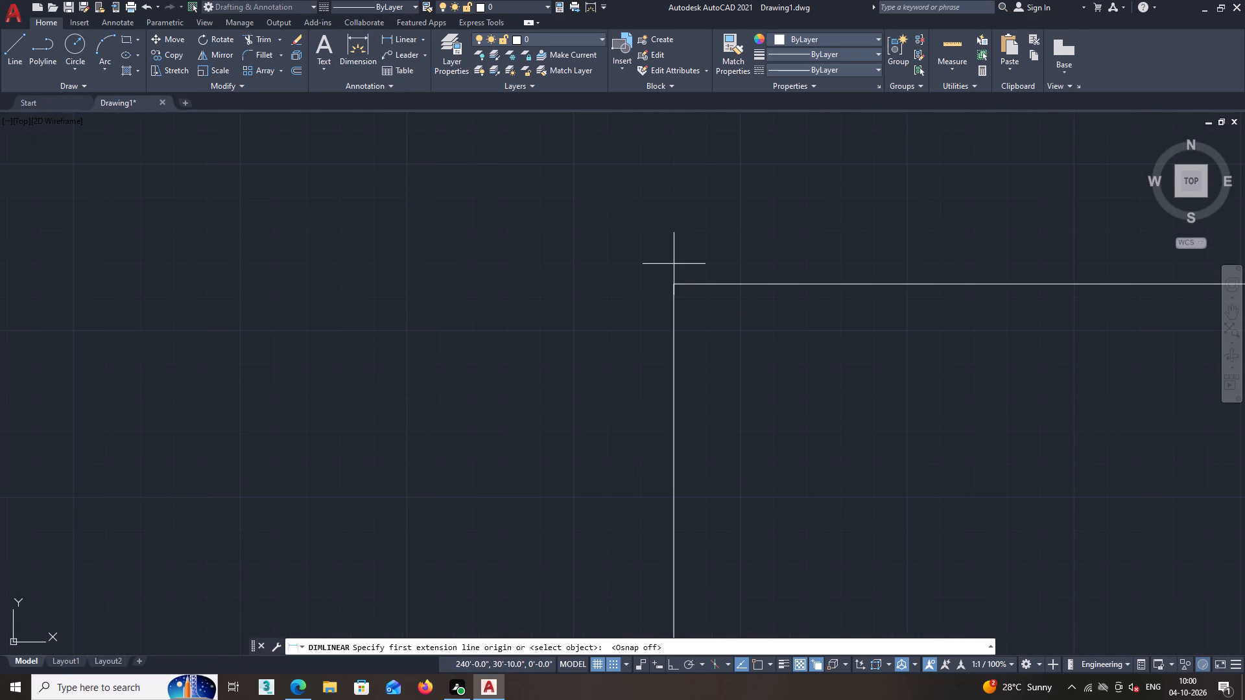
key("F3")
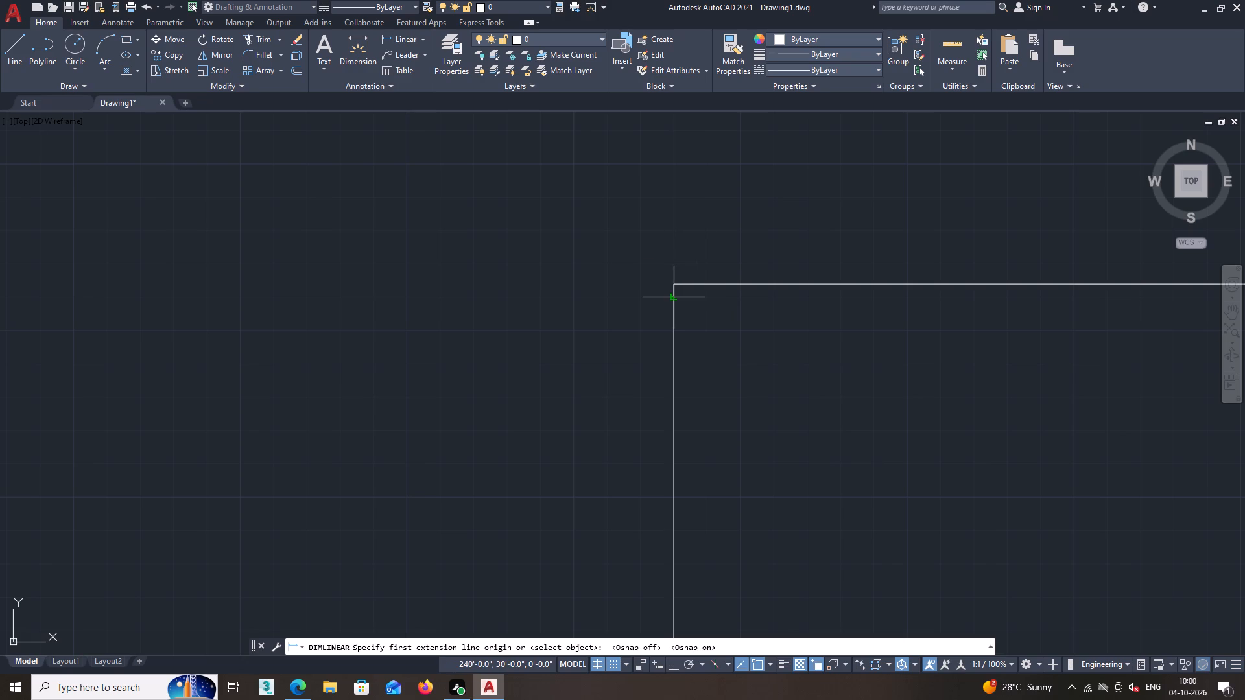
key("F9")
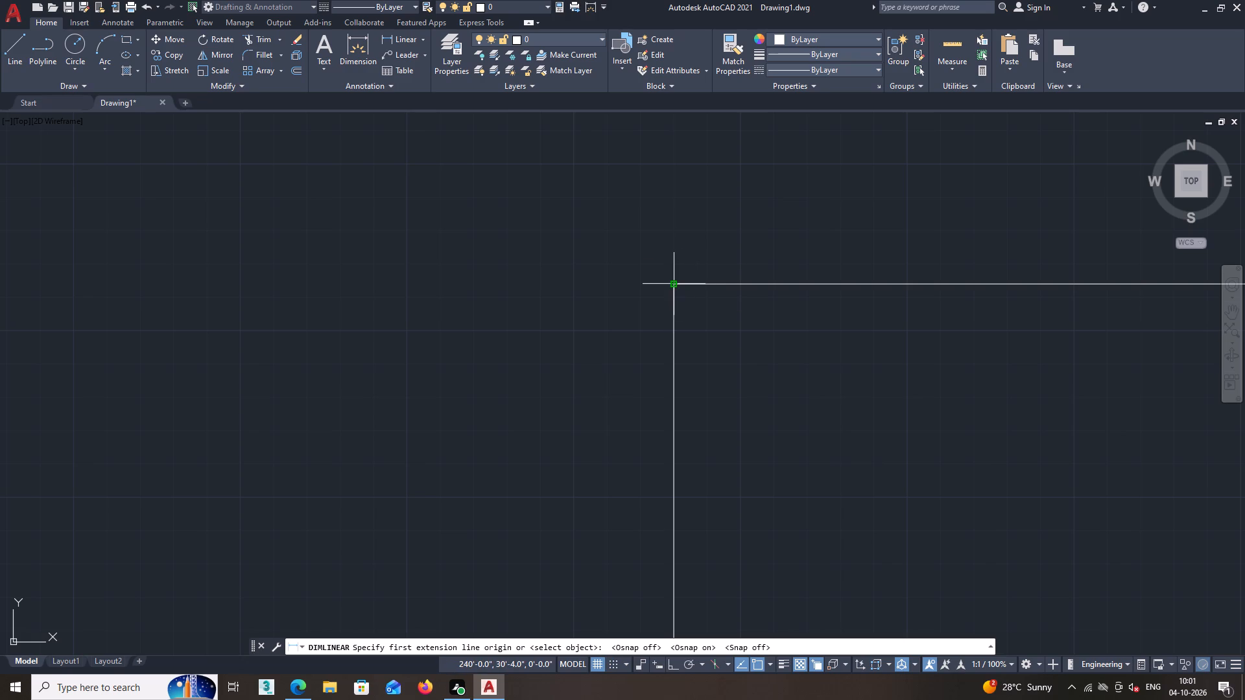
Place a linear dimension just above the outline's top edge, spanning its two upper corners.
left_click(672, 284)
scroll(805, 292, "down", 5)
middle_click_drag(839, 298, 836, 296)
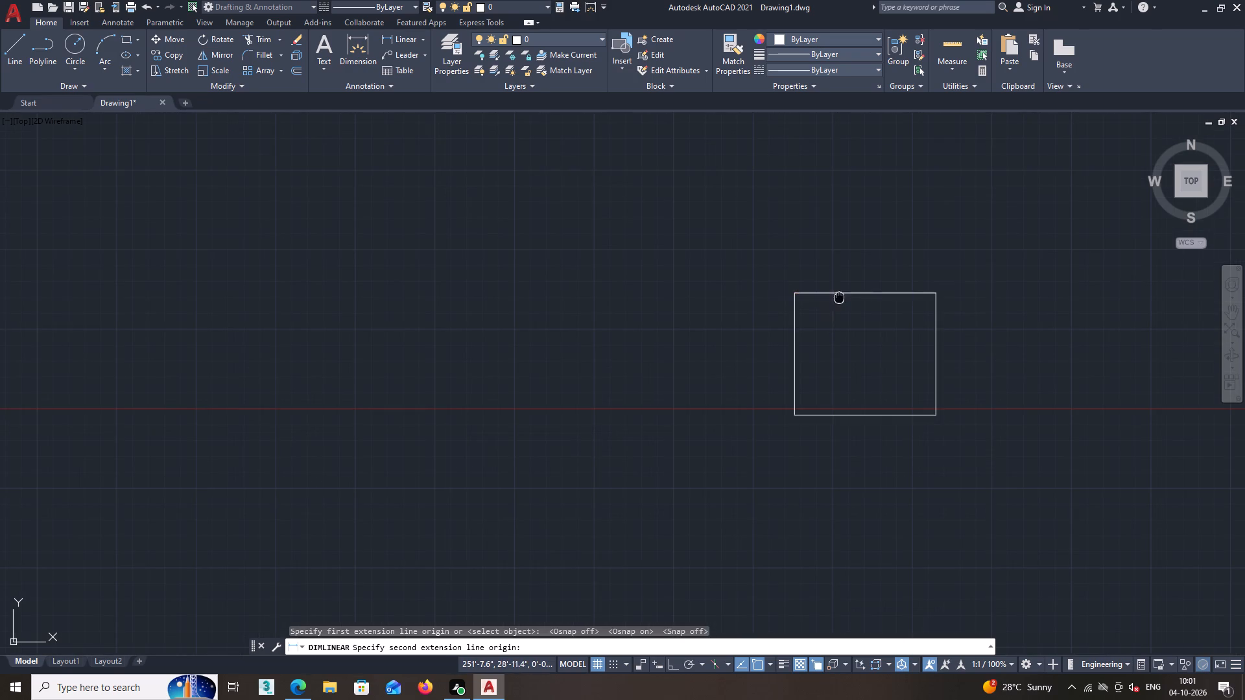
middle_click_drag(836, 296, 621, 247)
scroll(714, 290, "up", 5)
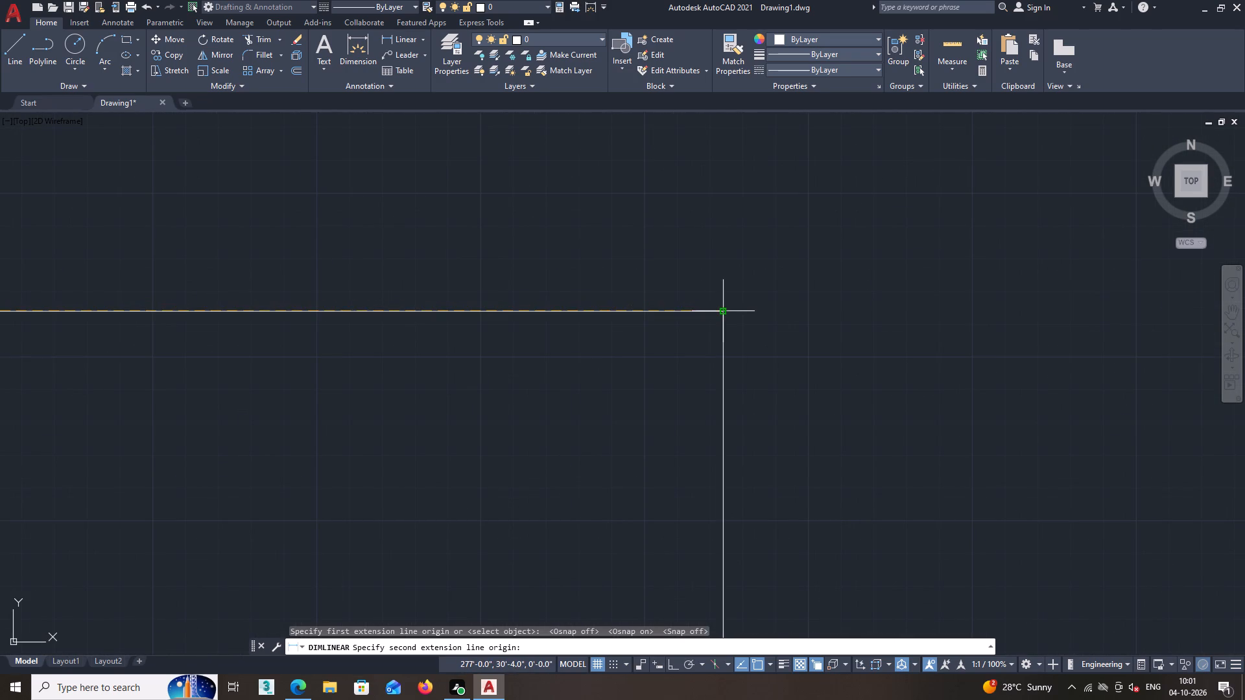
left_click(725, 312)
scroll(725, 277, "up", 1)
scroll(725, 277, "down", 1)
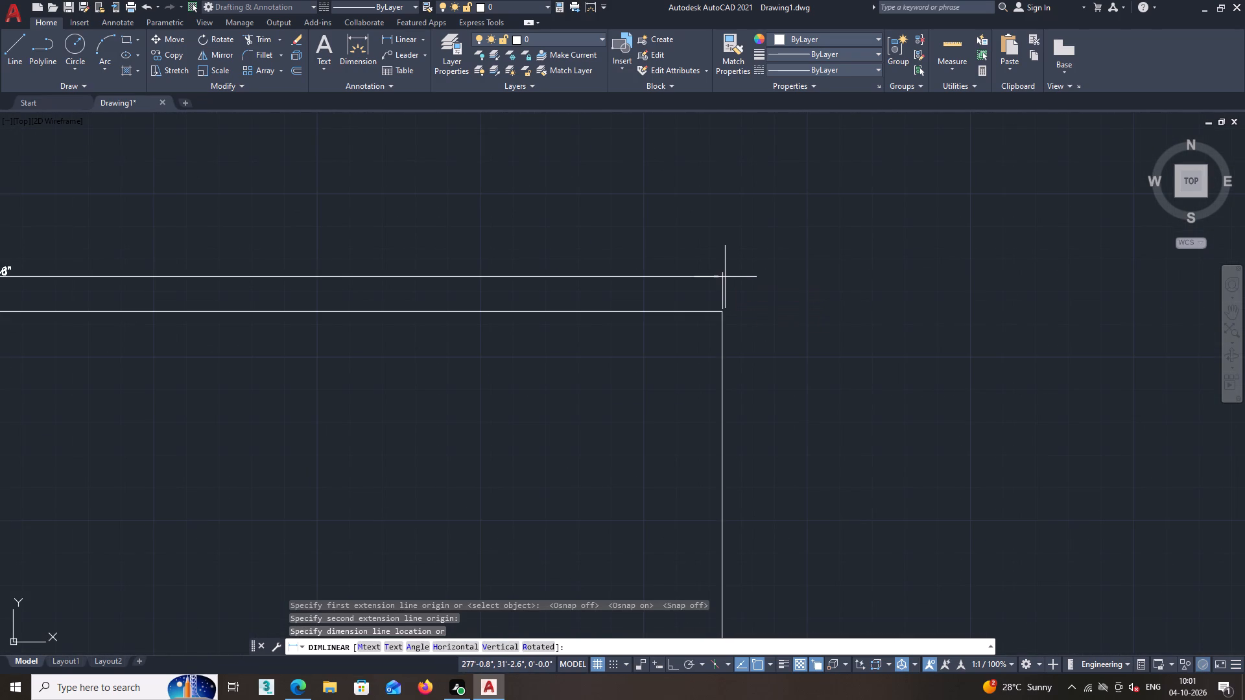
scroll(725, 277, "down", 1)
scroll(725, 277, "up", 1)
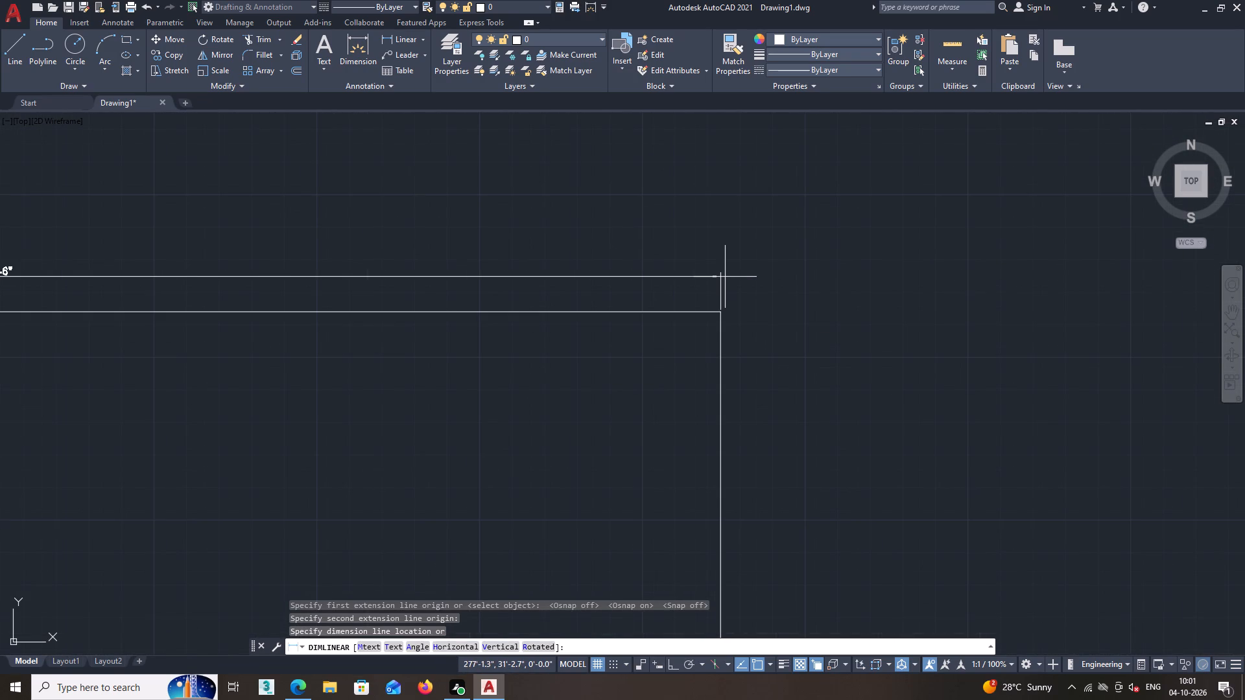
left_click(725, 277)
Examine the new dimension's text and compare it with a quick measurement of the outline's width.
scroll(455, 236, "down", 3)
middle_click_drag(360, 245, 744, 268)
scroll(685, 273, "up", 6)
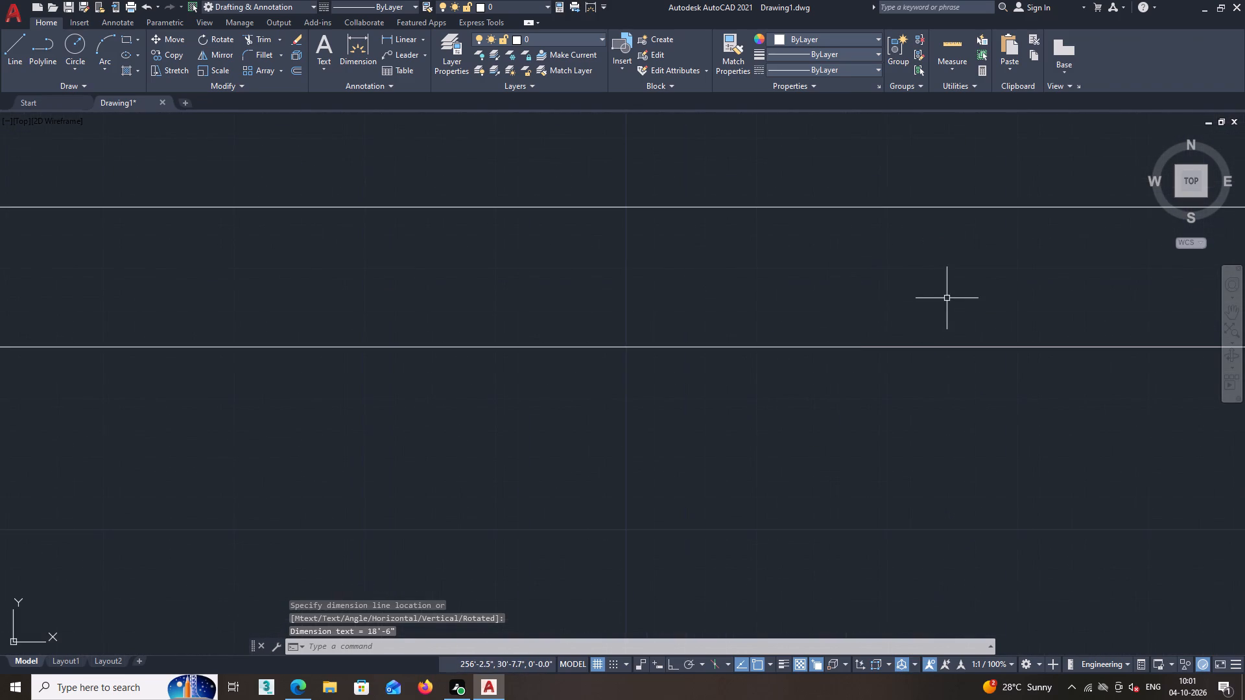
middle_click_drag(947, 297, 742, 298)
scroll(814, 286, "down", 4)
middle_click_drag(840, 288, 707, 274)
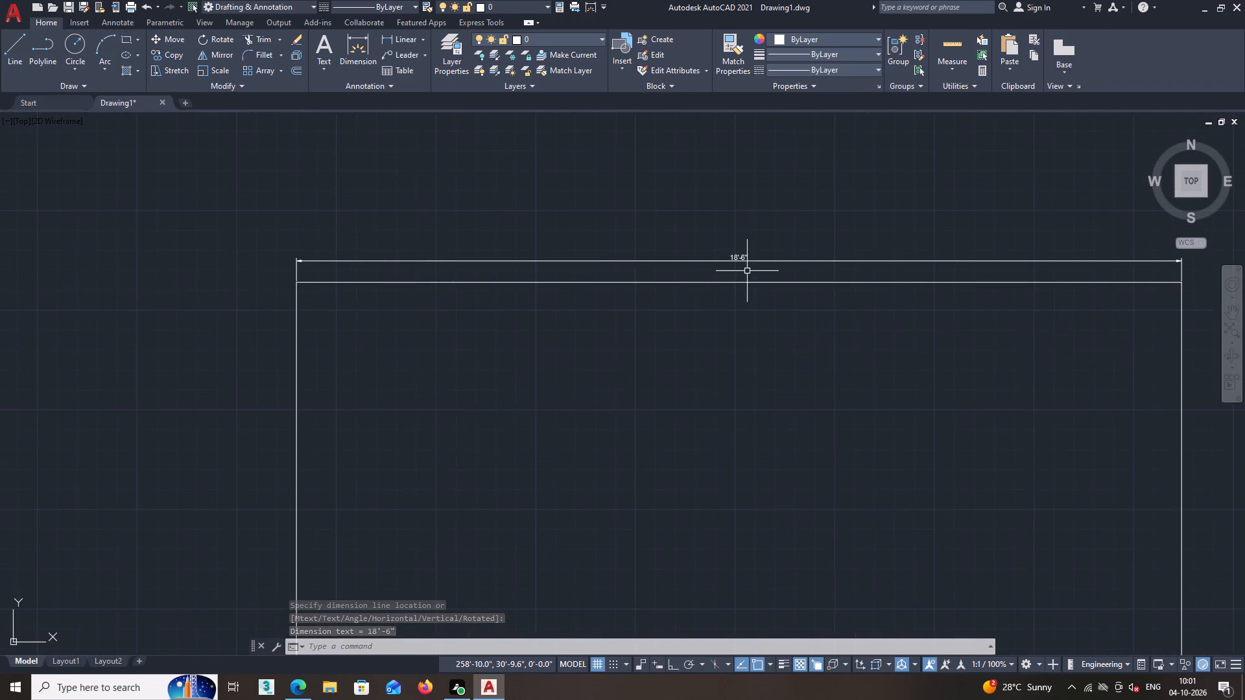
scroll(747, 269, "up", 2)
scroll(755, 268, "down", 2)
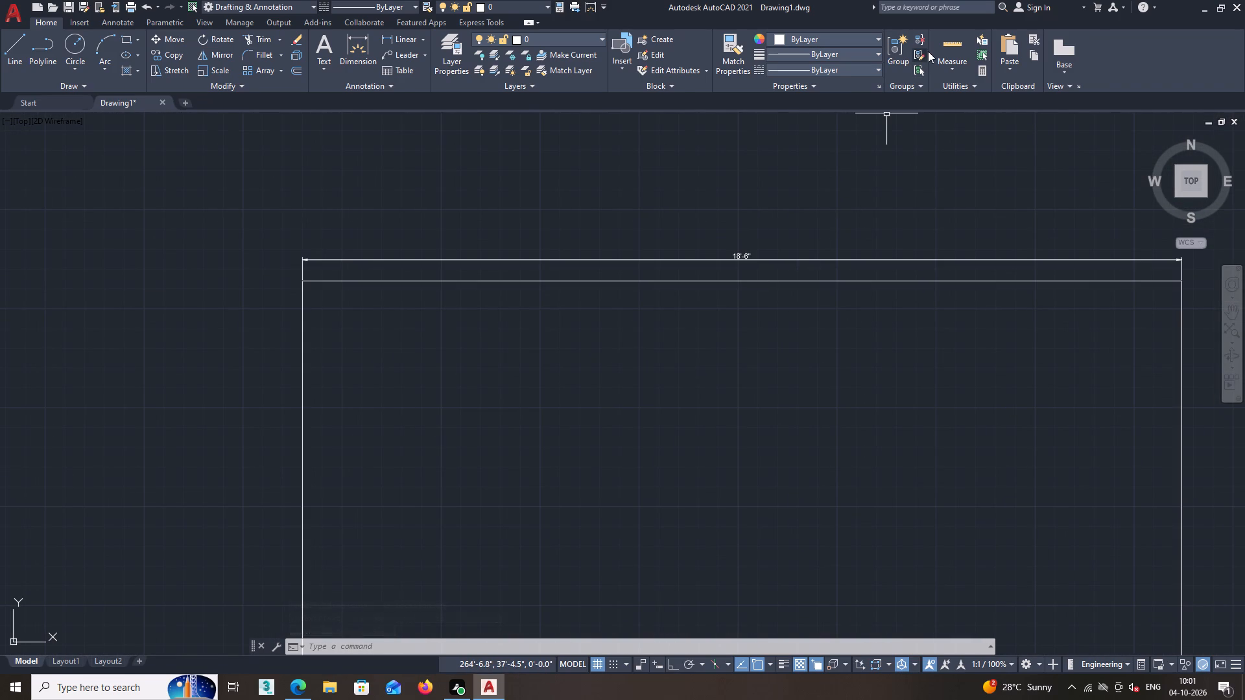
left_click(945, 45)
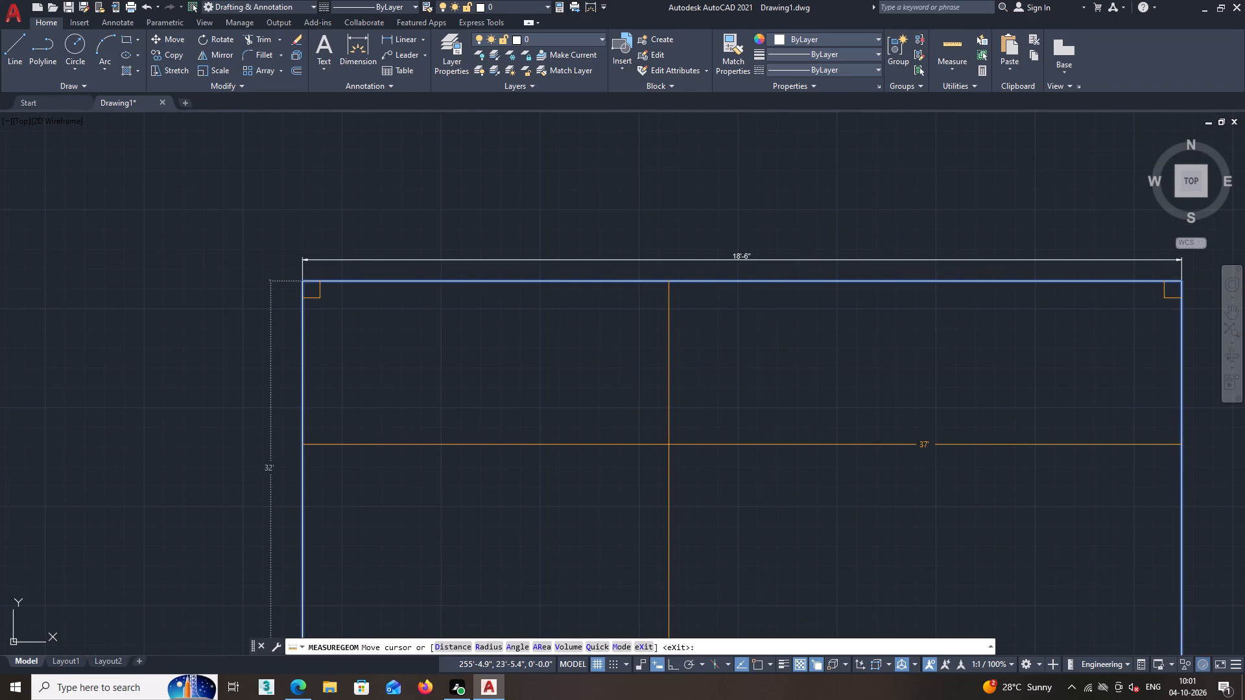
scroll(669, 445, "down", 1)
middle_click_drag(669, 445, 660, 336)
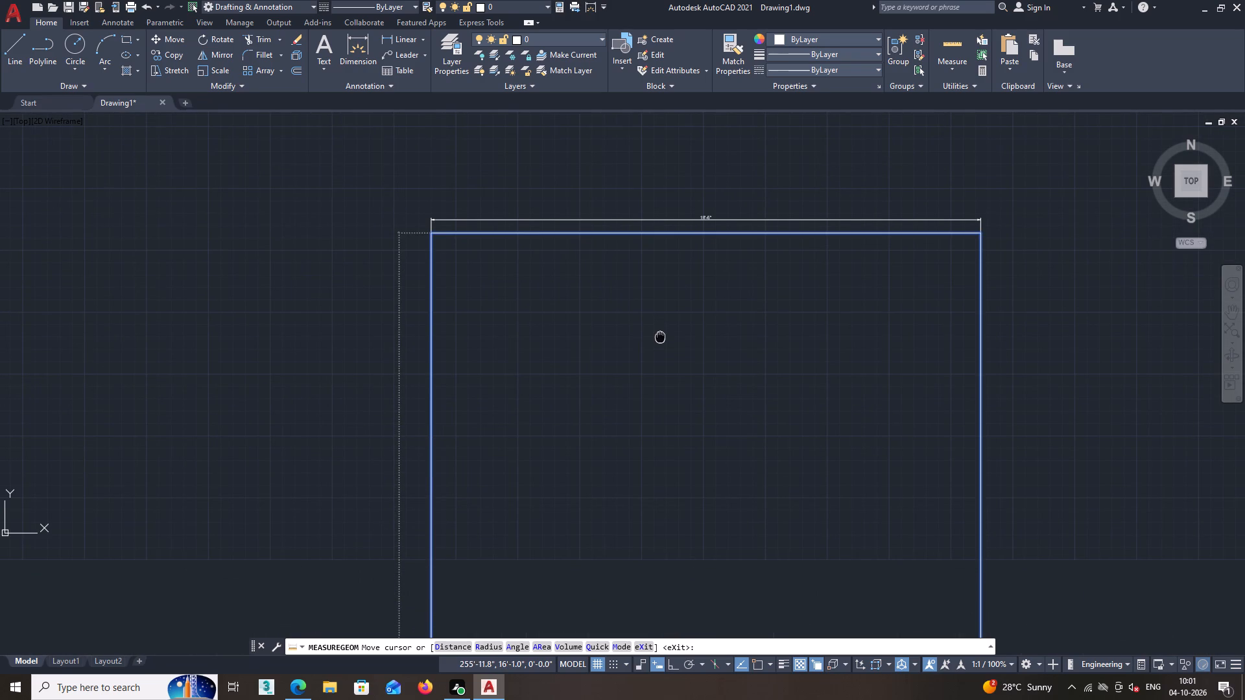
key("space")
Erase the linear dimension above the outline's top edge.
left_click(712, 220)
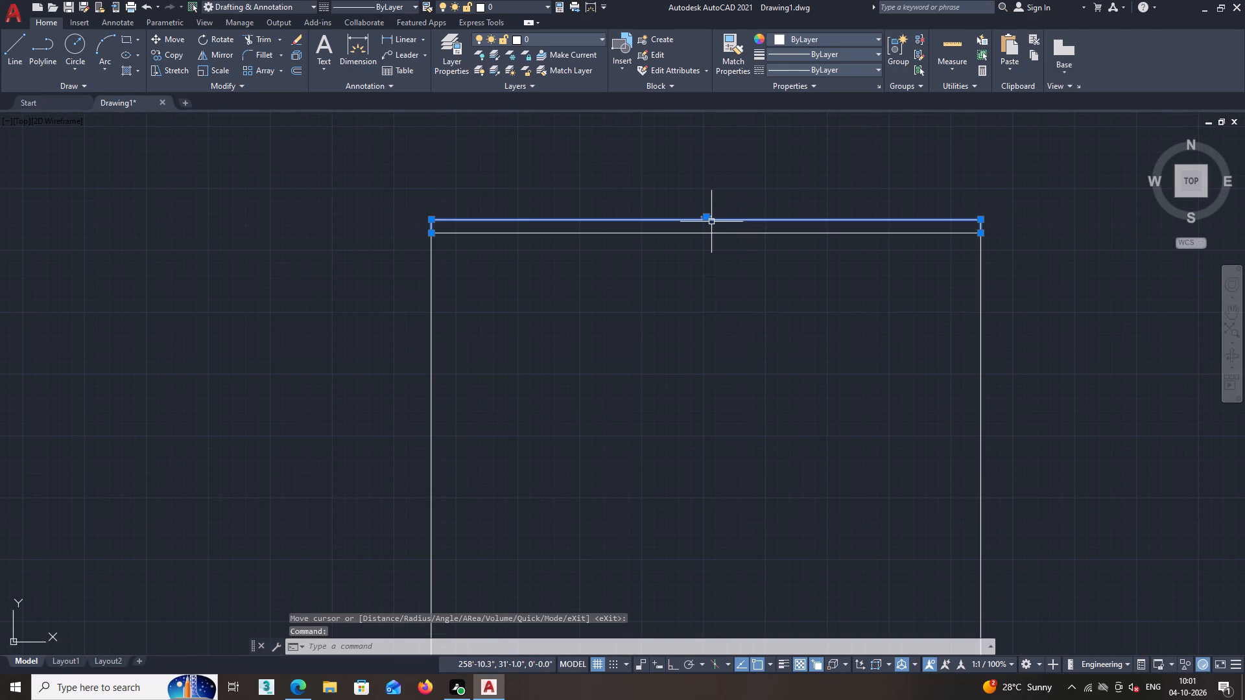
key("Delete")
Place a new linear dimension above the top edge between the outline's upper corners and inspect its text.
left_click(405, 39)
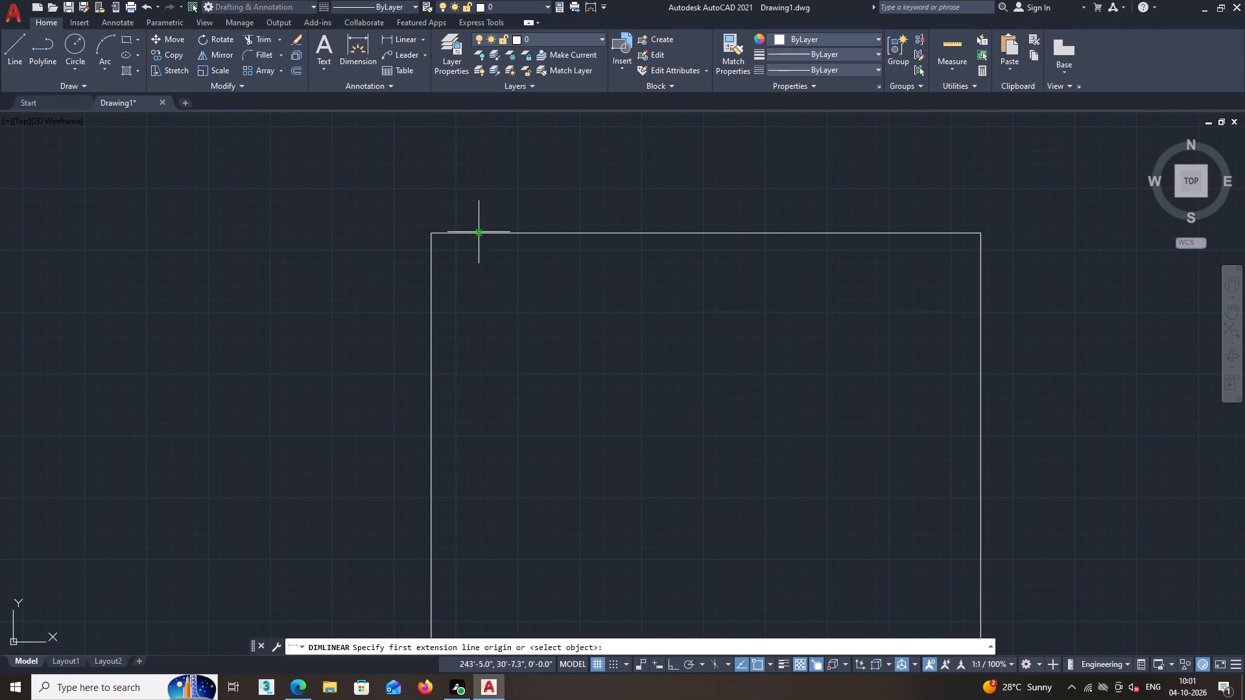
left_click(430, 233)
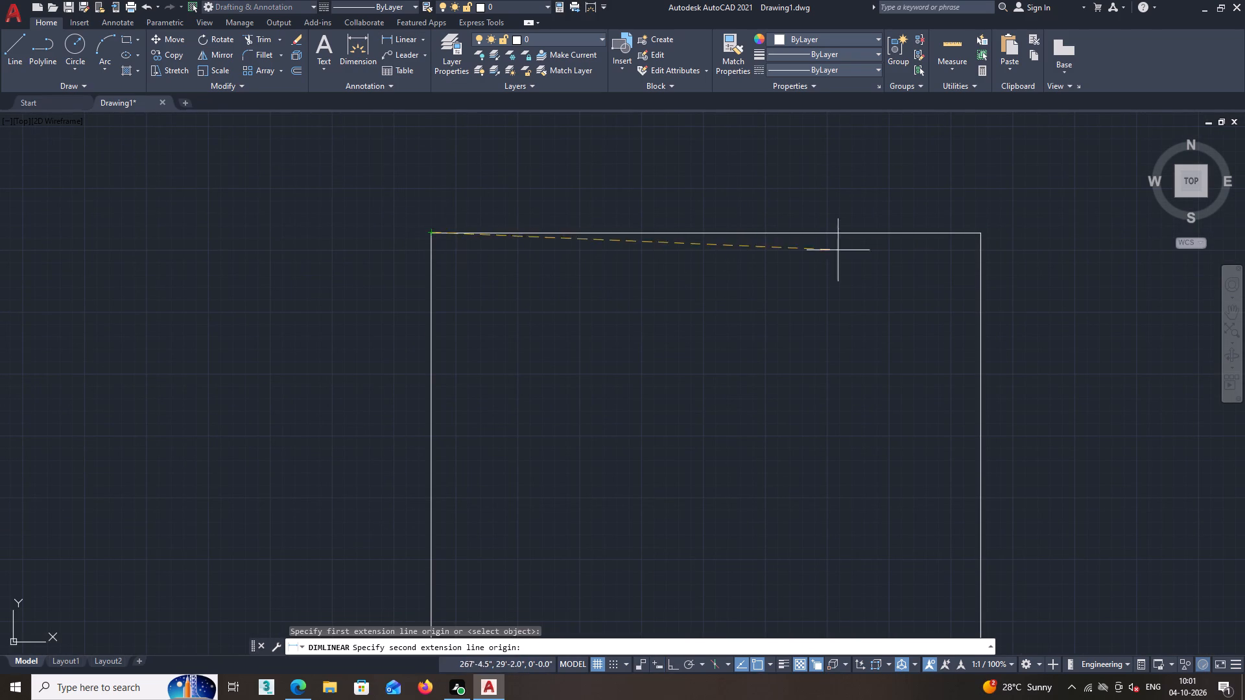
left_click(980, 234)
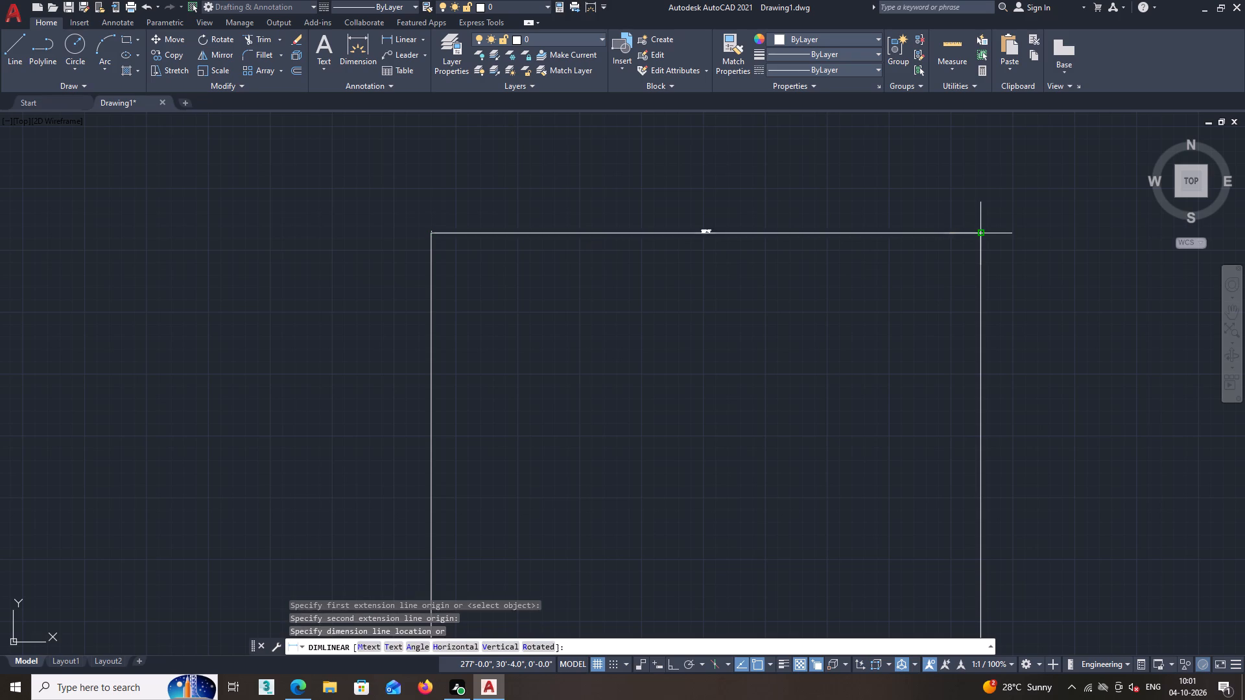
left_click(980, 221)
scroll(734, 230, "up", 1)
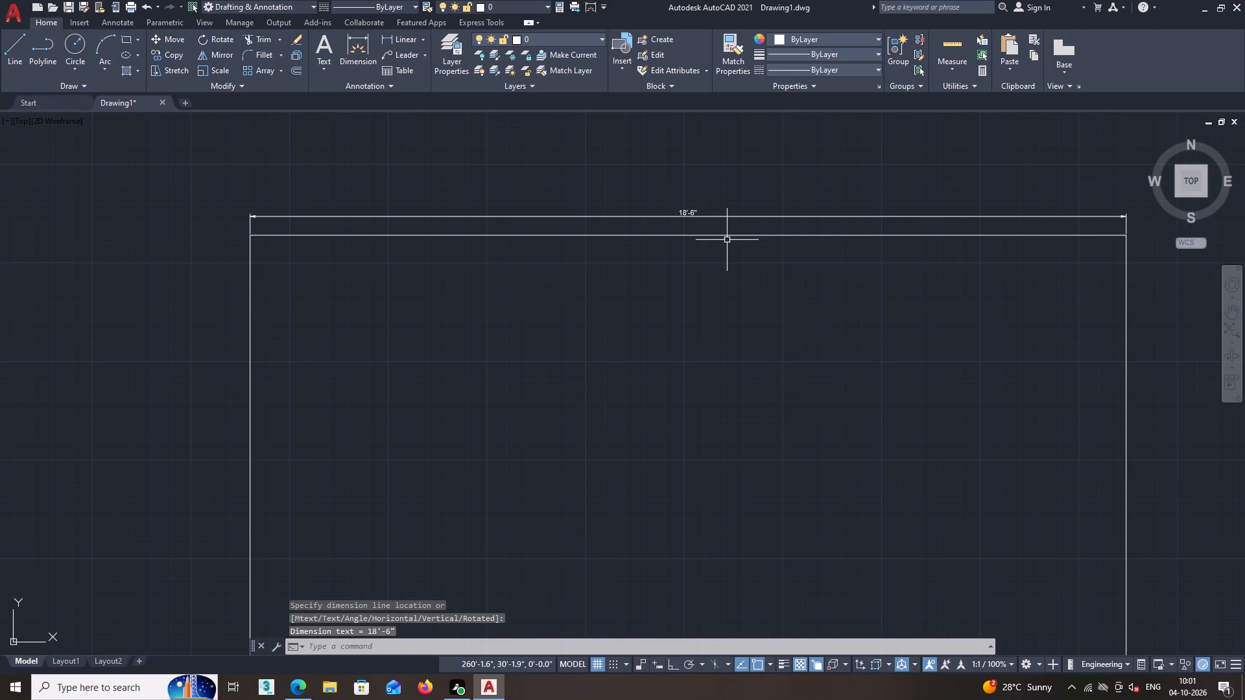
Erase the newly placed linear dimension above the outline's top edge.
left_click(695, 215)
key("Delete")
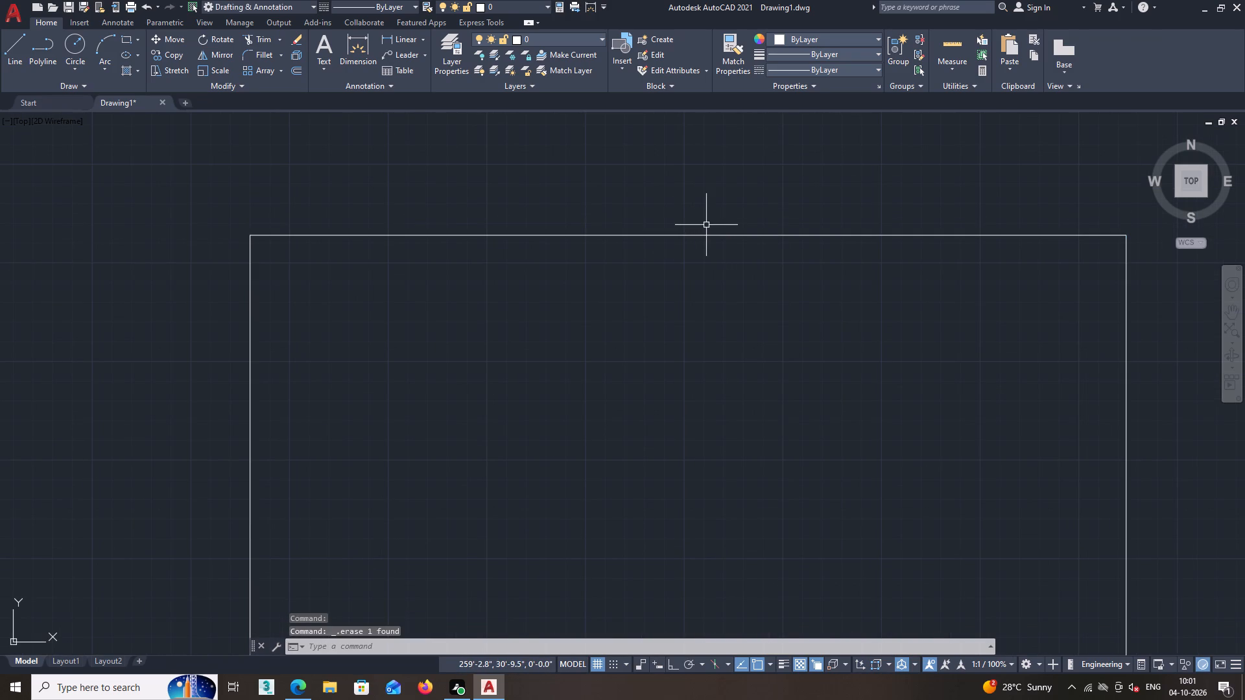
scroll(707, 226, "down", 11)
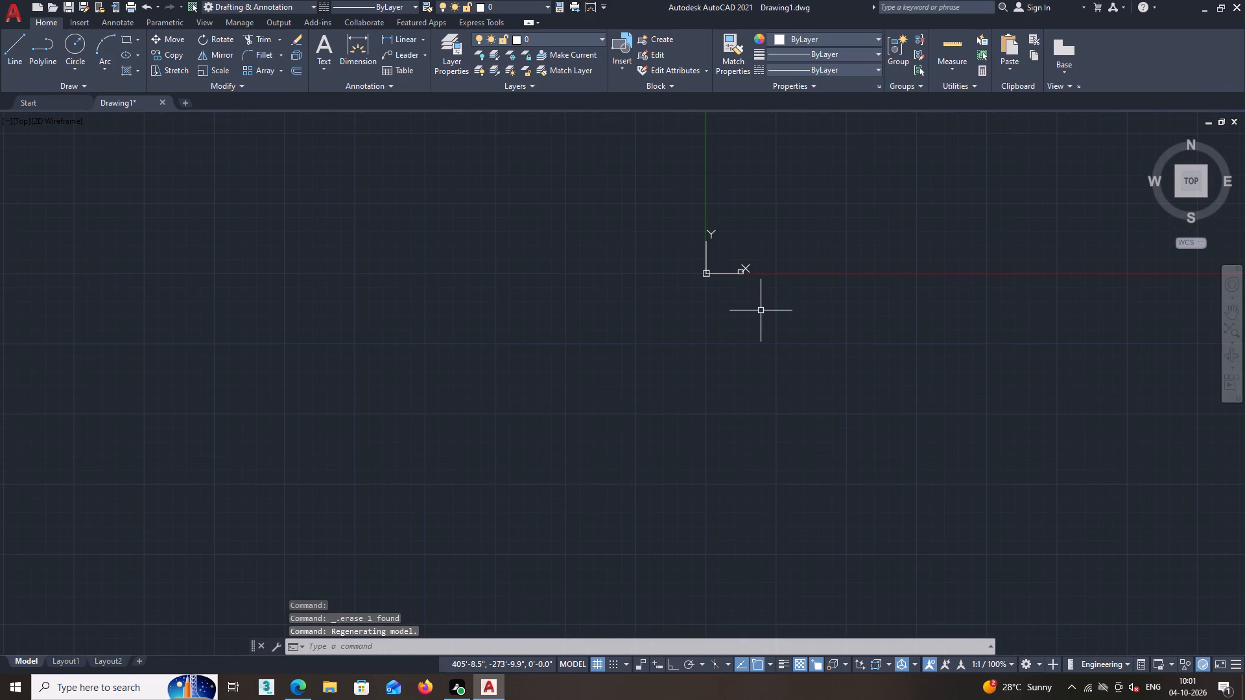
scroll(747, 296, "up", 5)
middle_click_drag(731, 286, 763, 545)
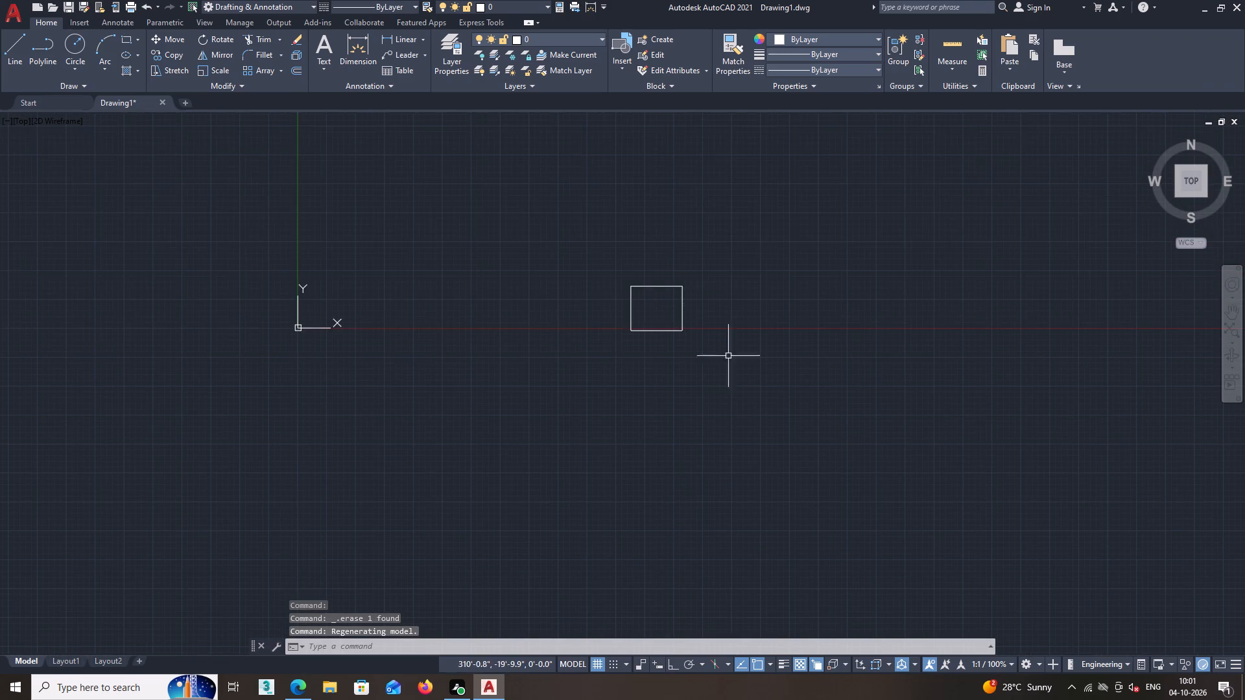
Try to take a quick measurement of the outline's dimensions from inside the rectangle.
scroll(706, 304, "up", 4)
middle_click_drag(591, 278, 846, 307, "shift")
middle_click_drag(578, 290, 1017, 388)
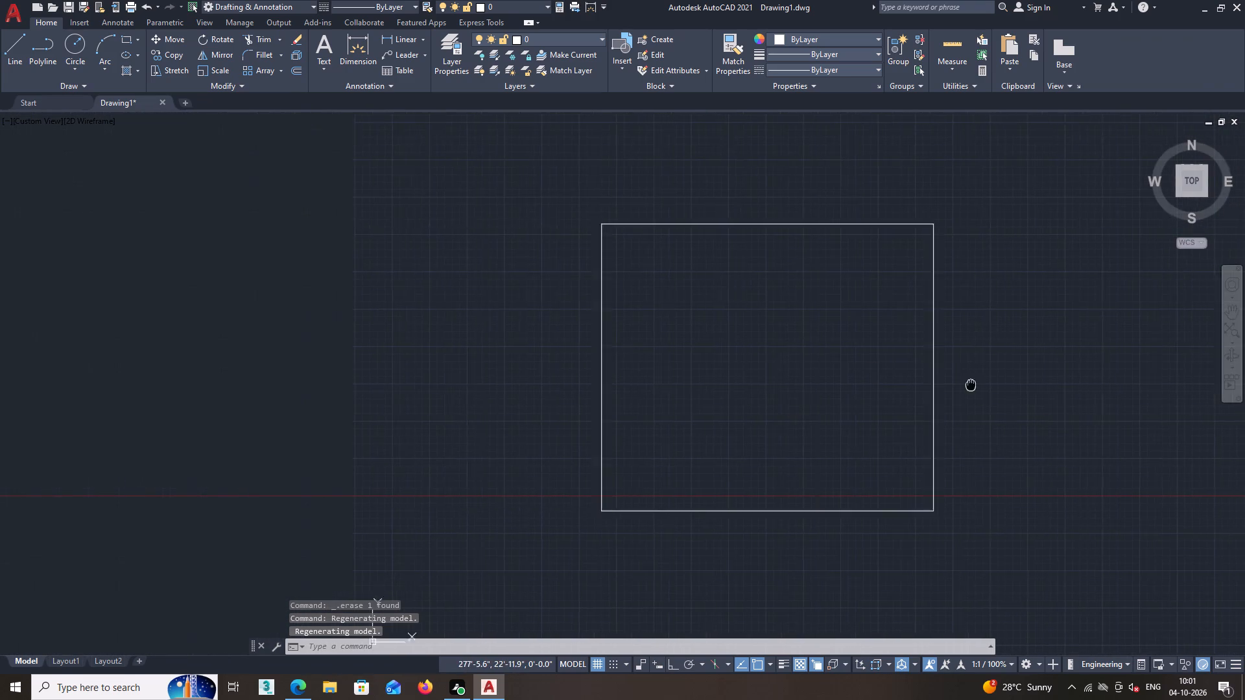
middle_click_drag(1017, 388, 1043, 389)
left_click(951, 41)
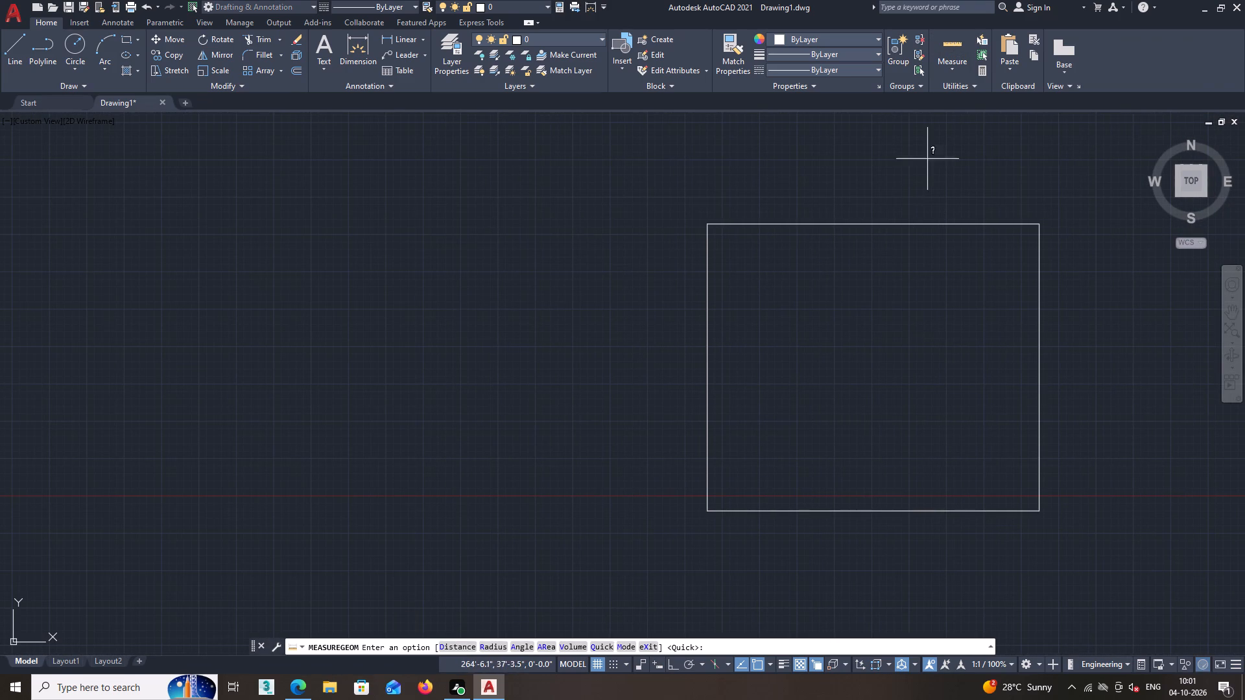
key("space")
left_click(953, 45)
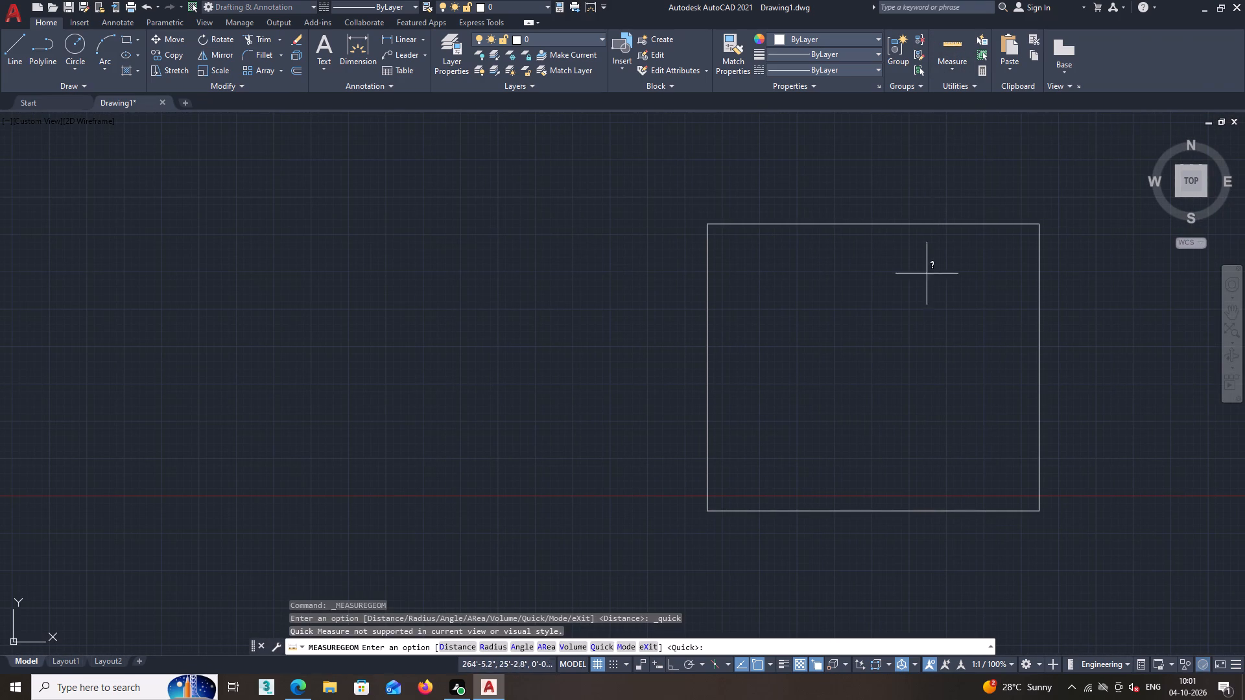
left_click(926, 288)
key("space")
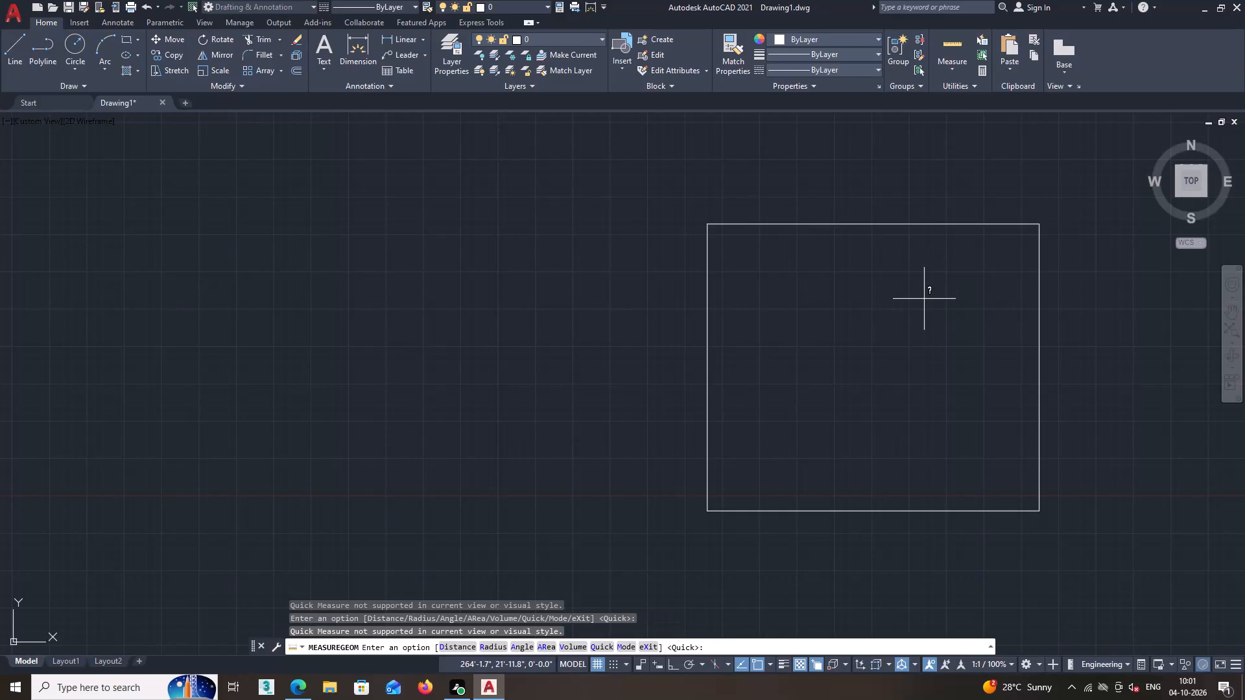
key("space")
left_click(924, 299)
left_click(949, 45)
left_click(962, 282)
key("space")
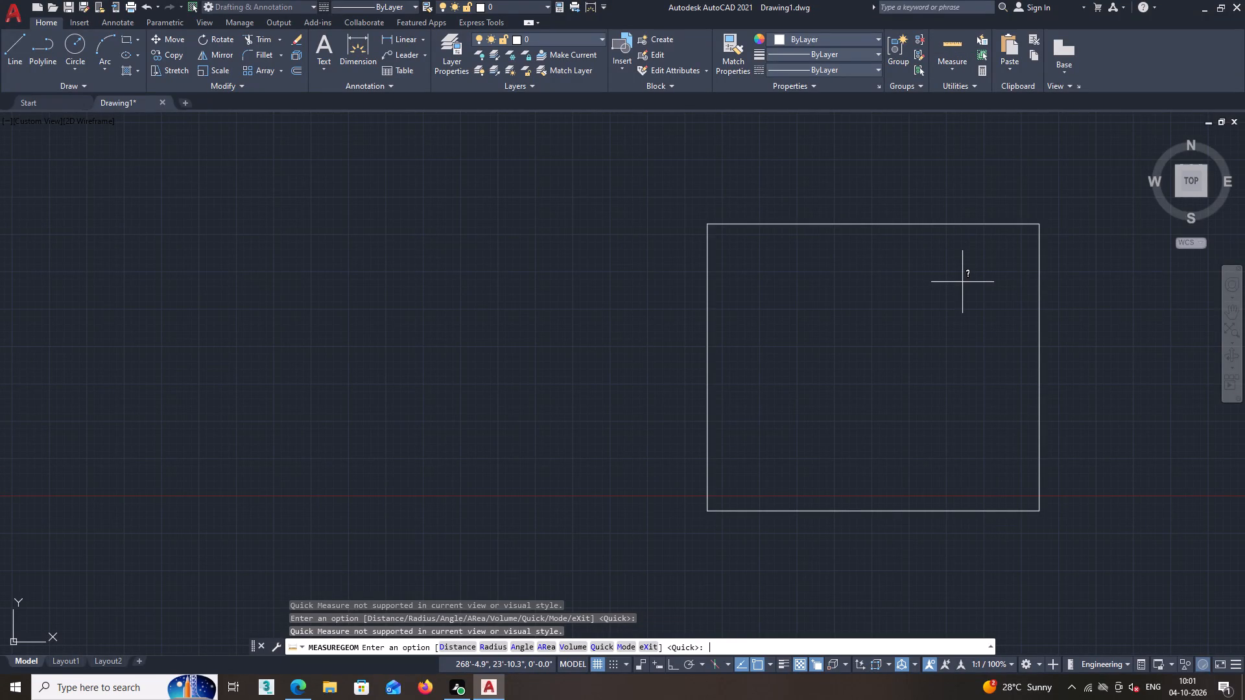
key("Escape")
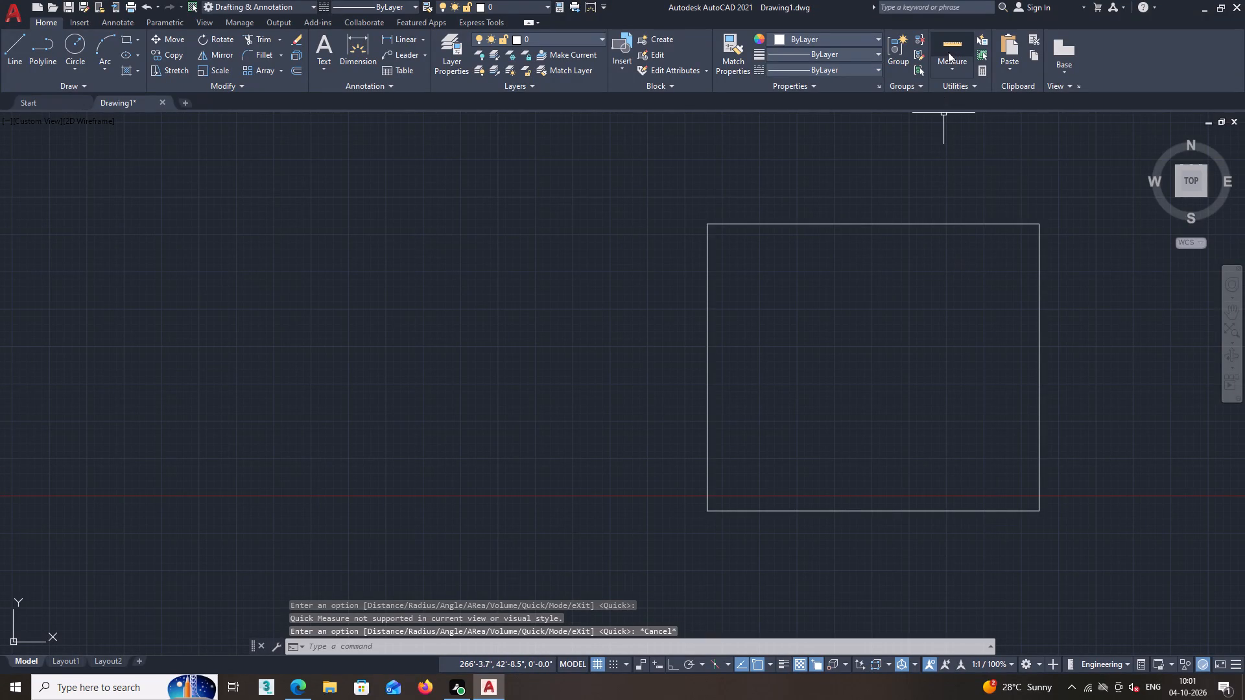
Toggle object snap off and back on while retrying the quick measurement inside the outline.
key("F3")
left_click(954, 38)
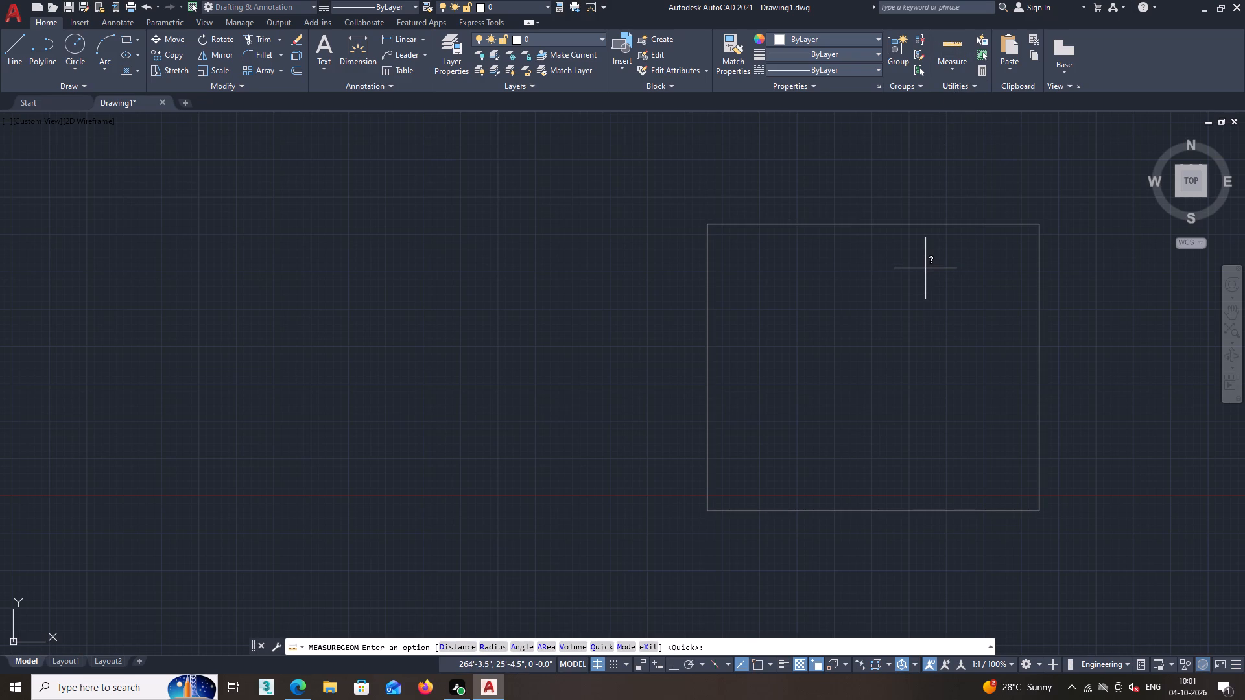
key("F3")
key("space")
scroll(947, 250, "down", 2)
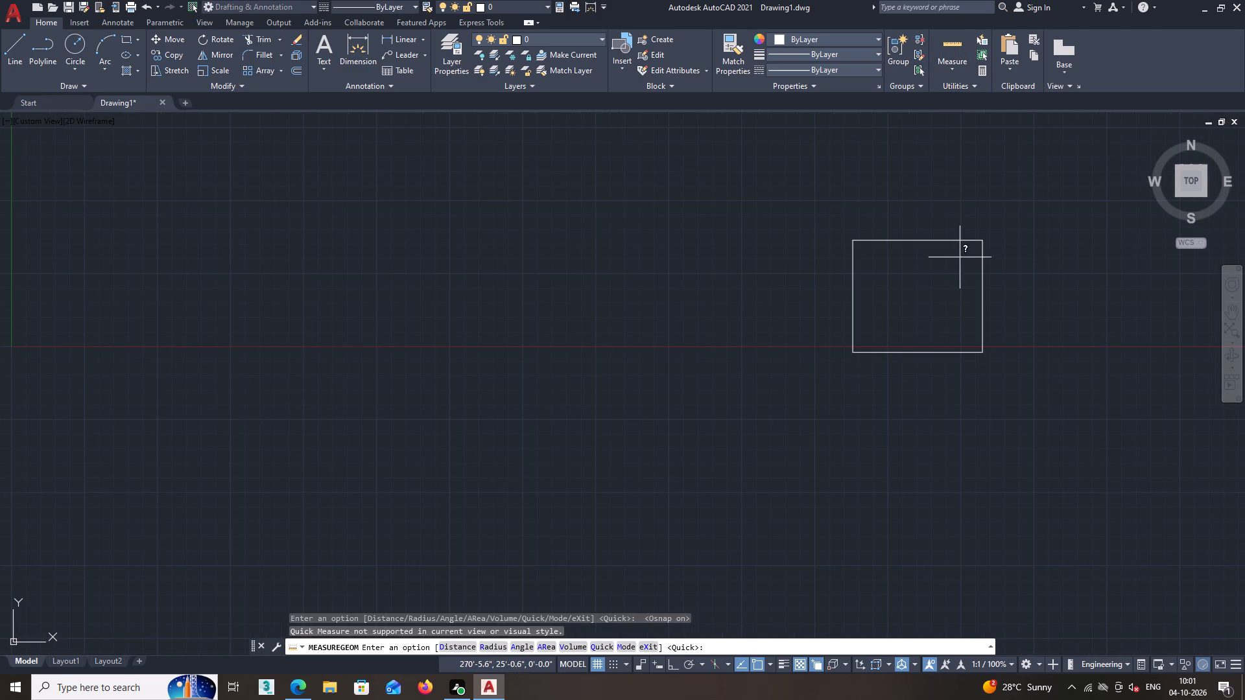
key("space")
key("ctrl+z")
key("space")
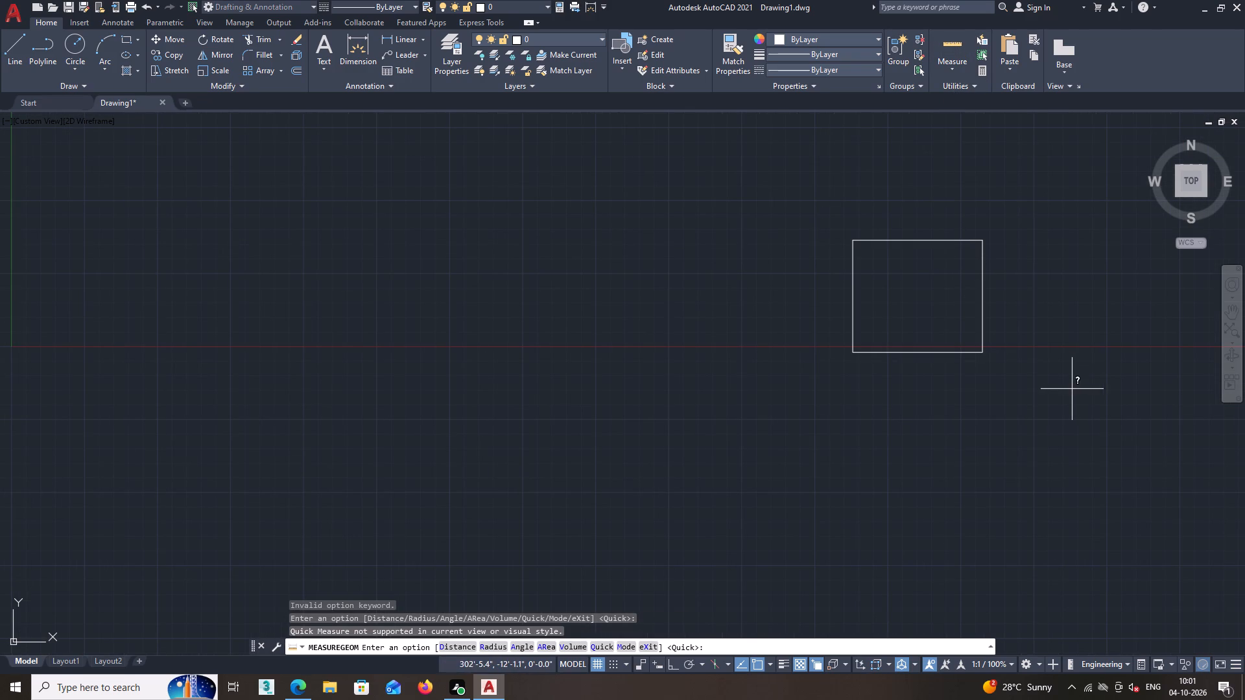
key("Escape")
key("Escape")
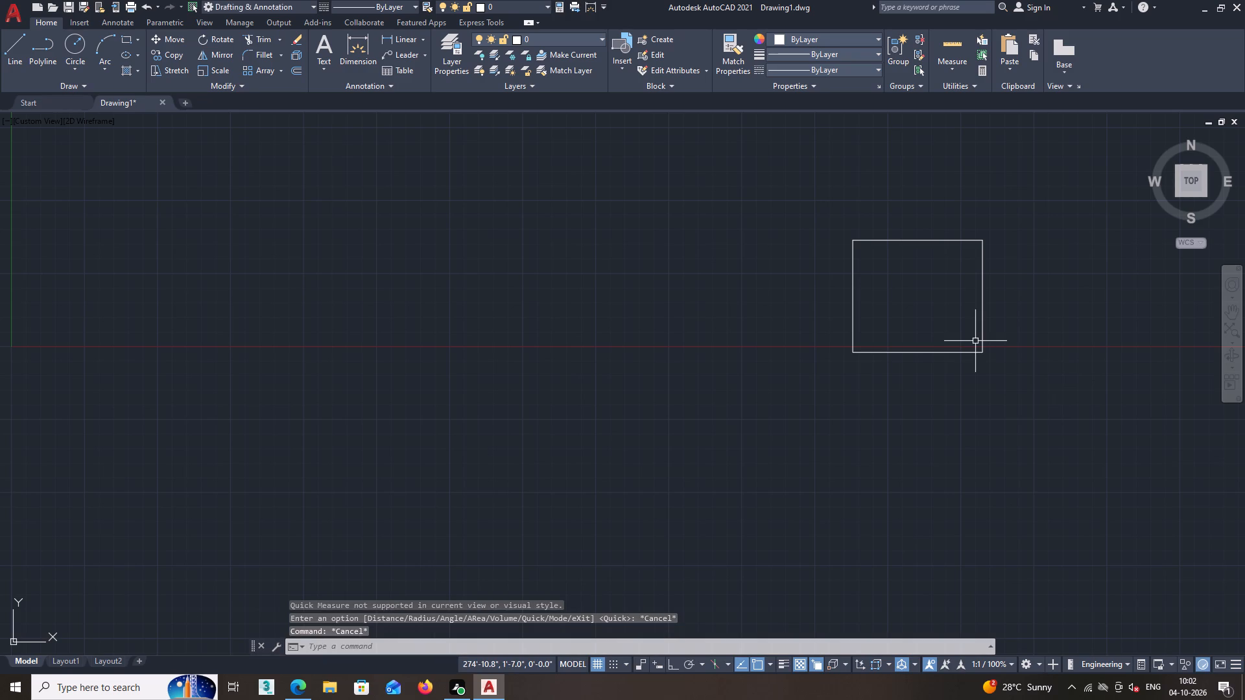
key("Escape")
key("Escape")
key("Escape")
key("Escape")
key("Escape")
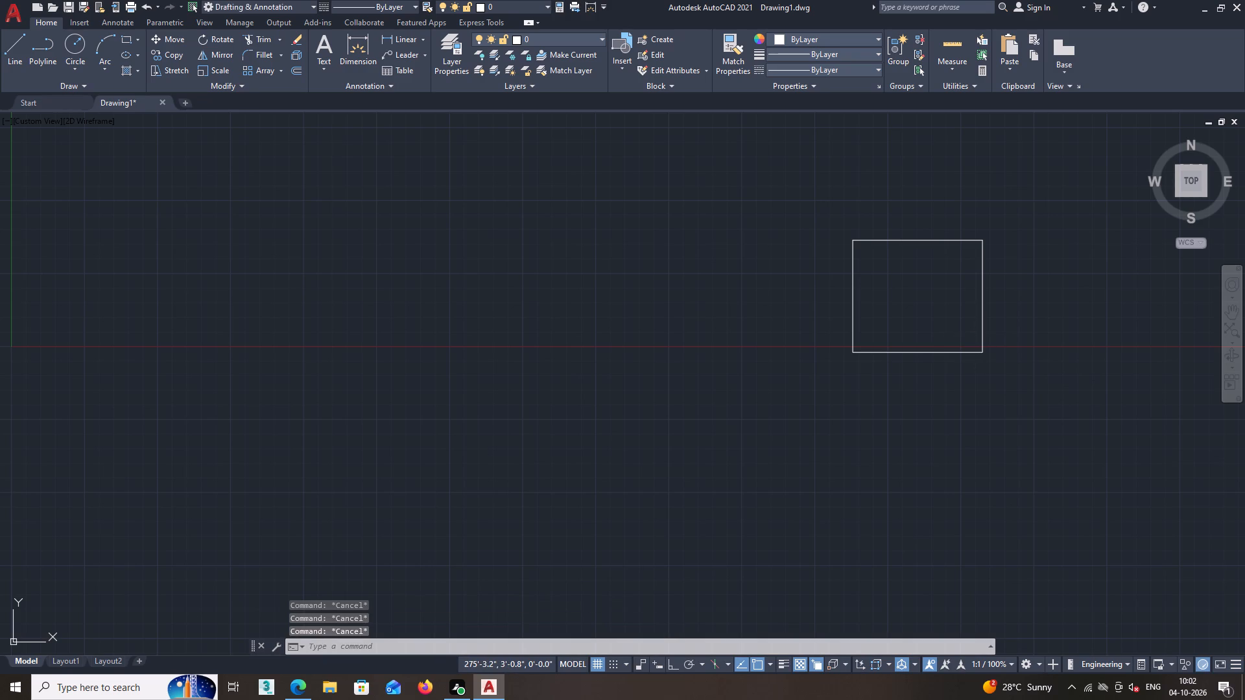
key("Escape")
key("Escape")
key("Escape")
key("Escape")
key("Escape")
key("Escape")
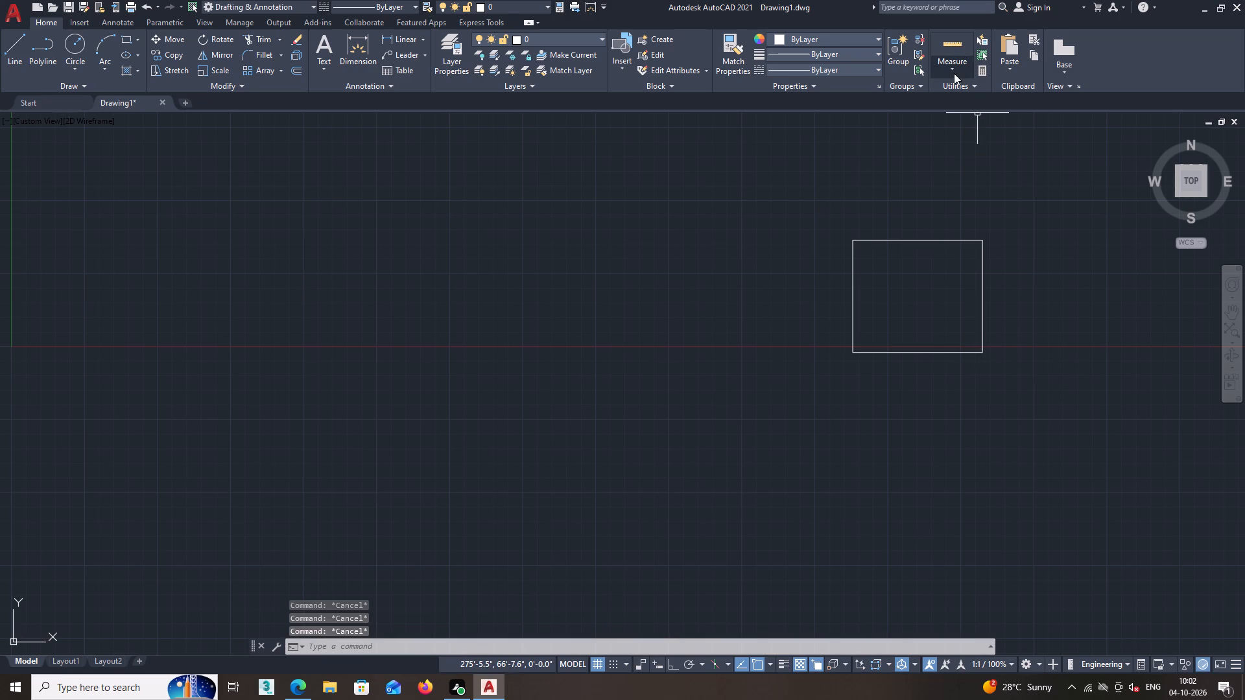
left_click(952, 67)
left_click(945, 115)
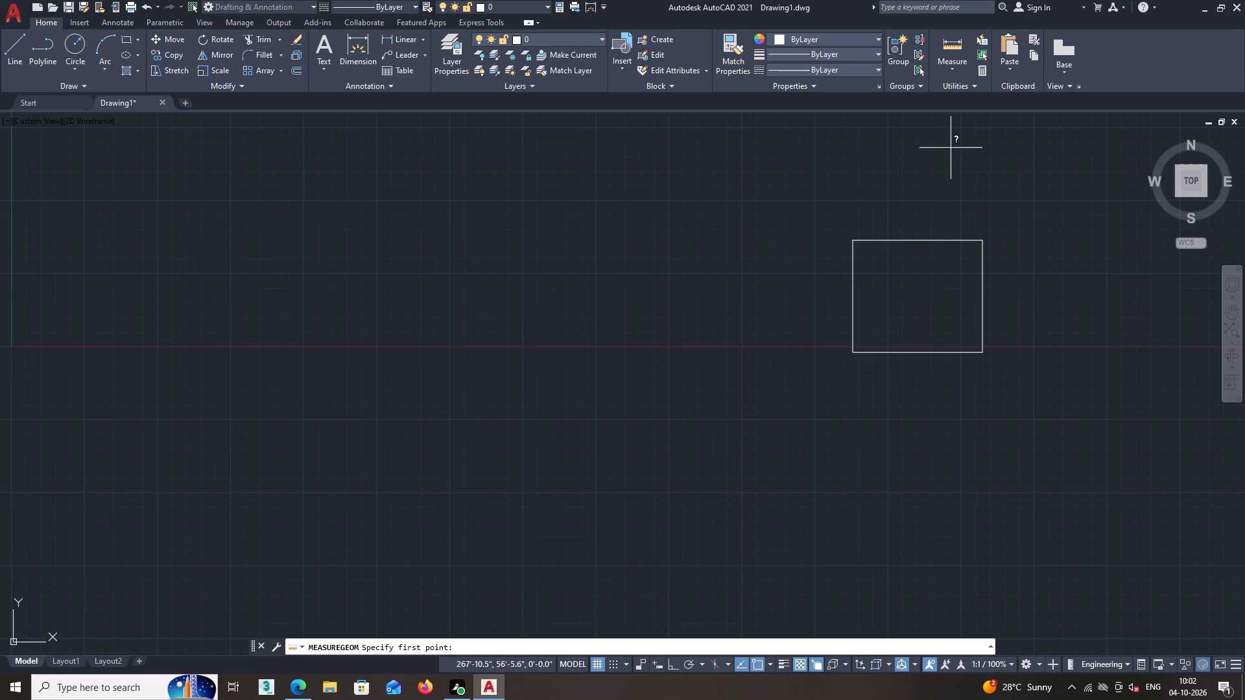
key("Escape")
Choose the Quick measuring mode again and try it inside the outline.
left_click(954, 73)
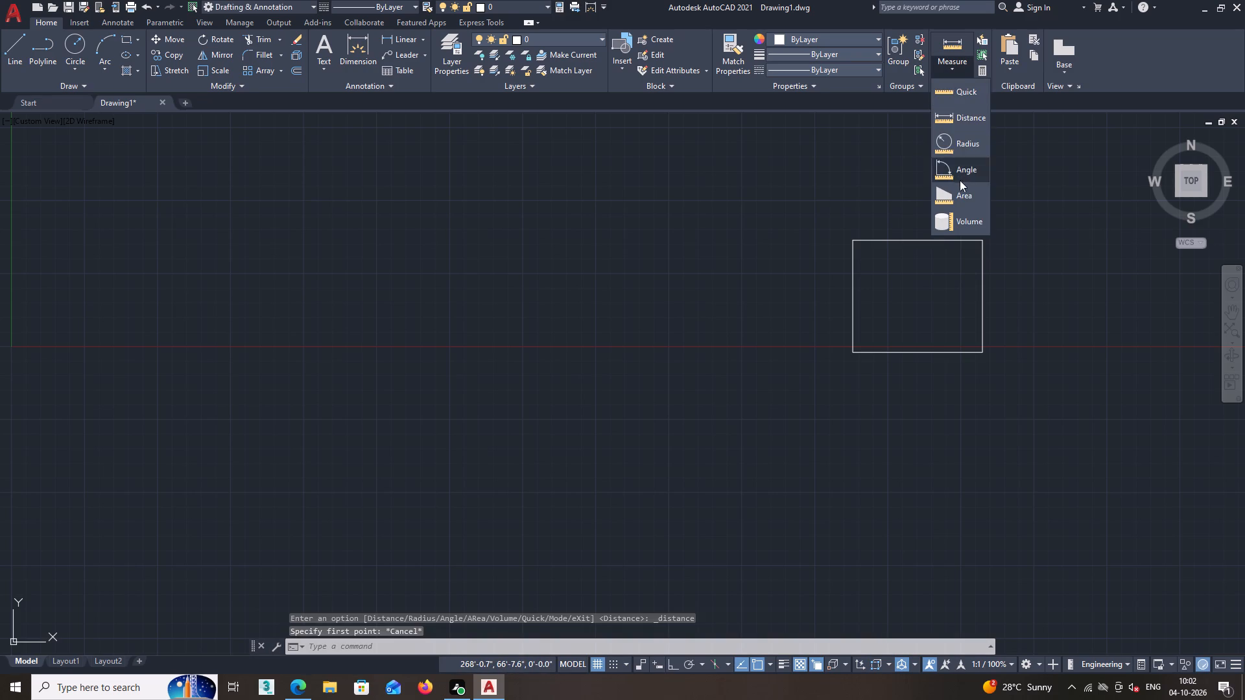
scroll(966, 104, "up", 1)
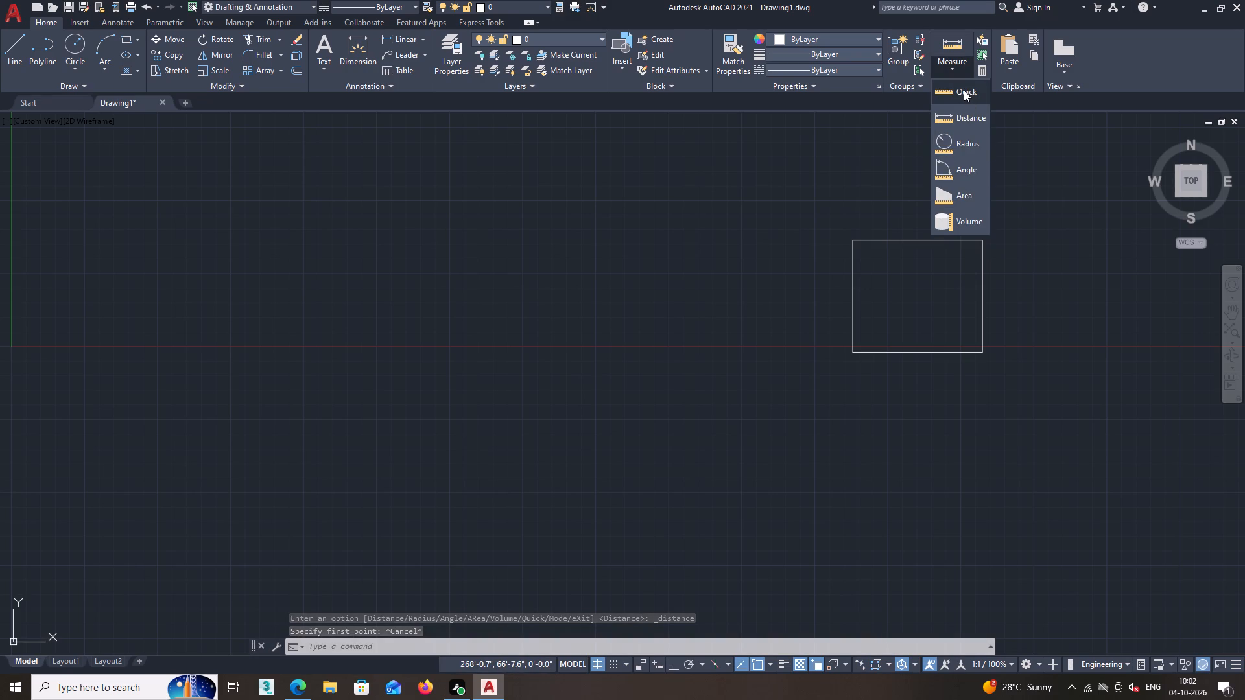
left_click(964, 89)
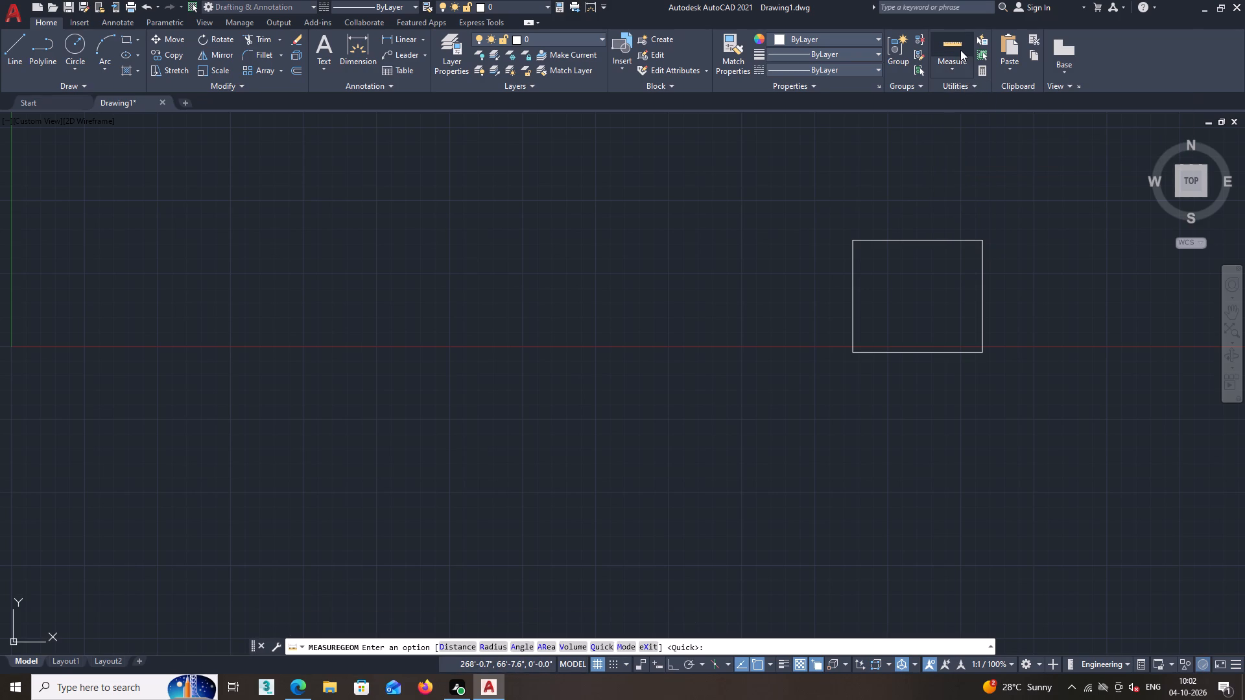
left_click(960, 50)
left_click(951, 296)
key("space")
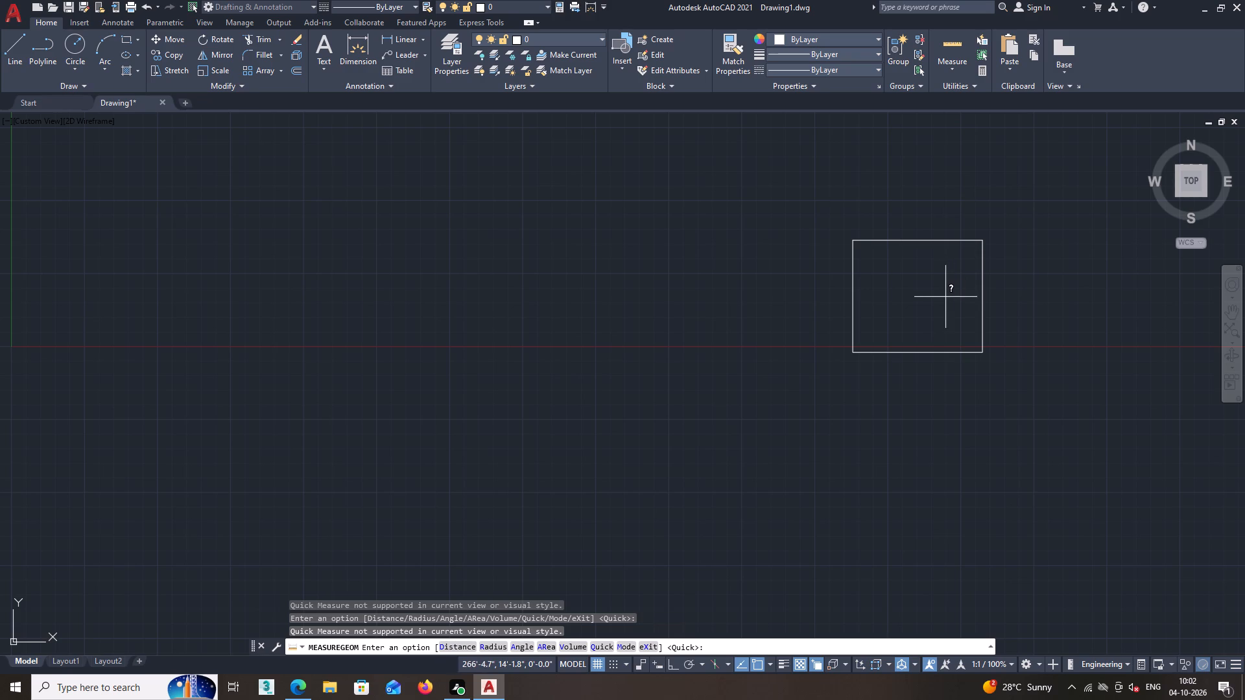
key("Escape")
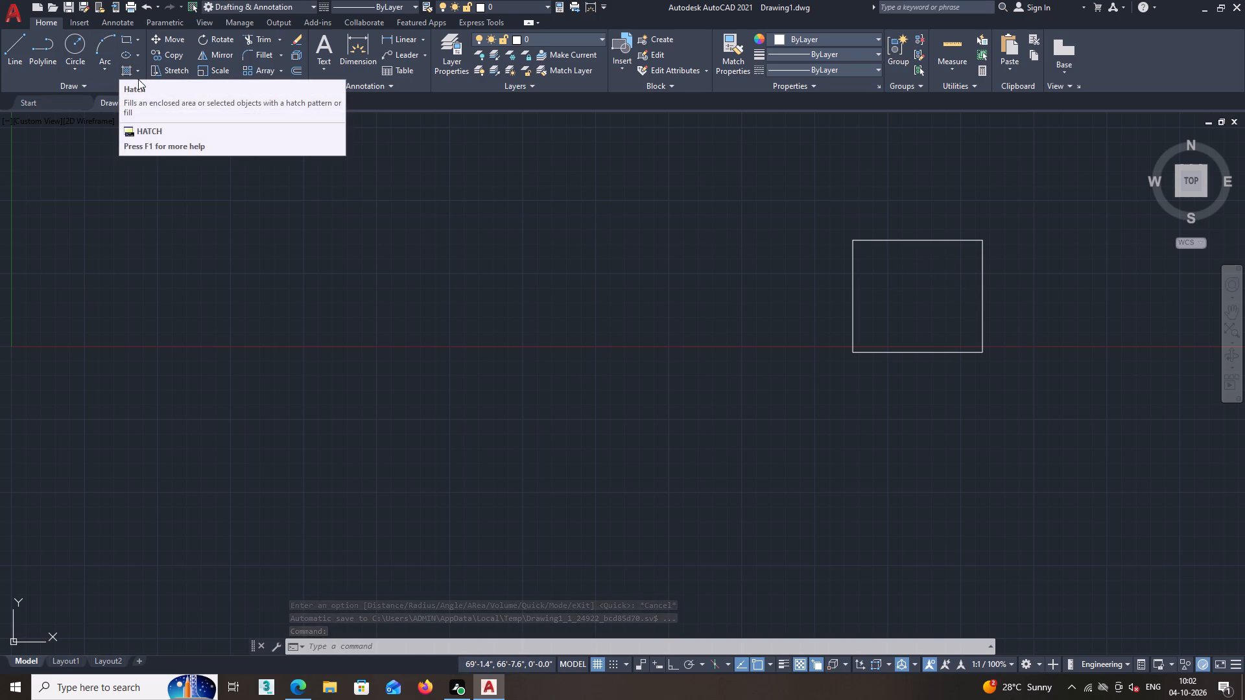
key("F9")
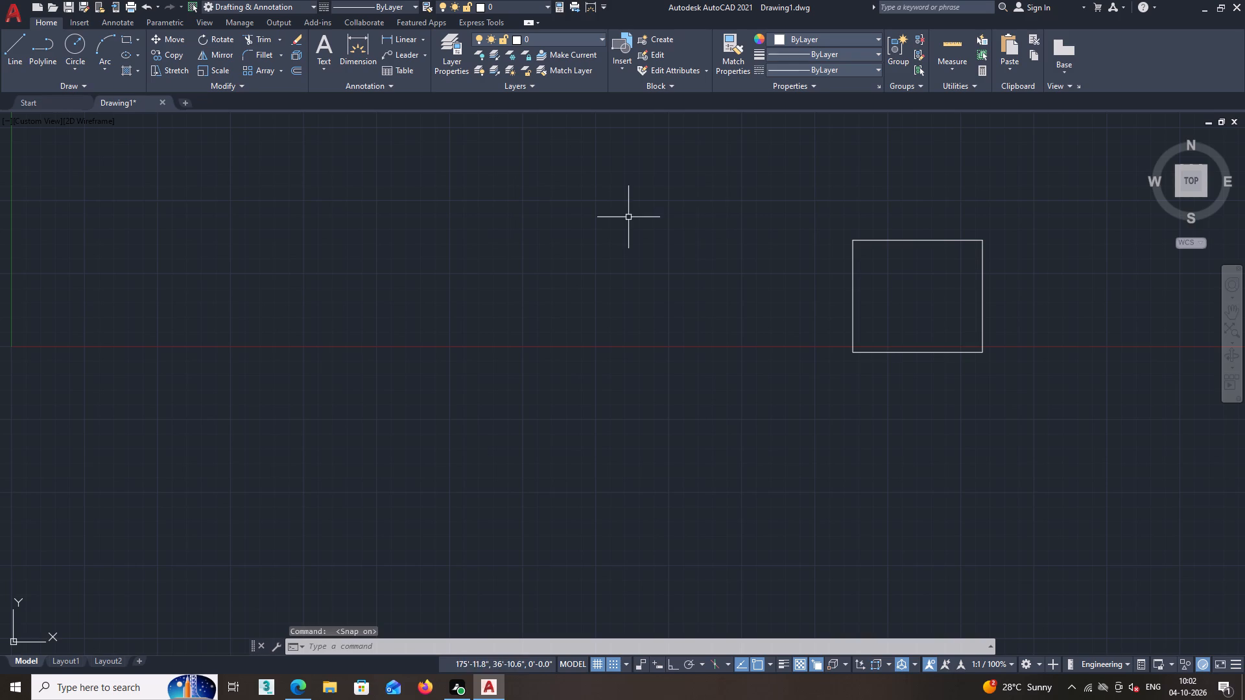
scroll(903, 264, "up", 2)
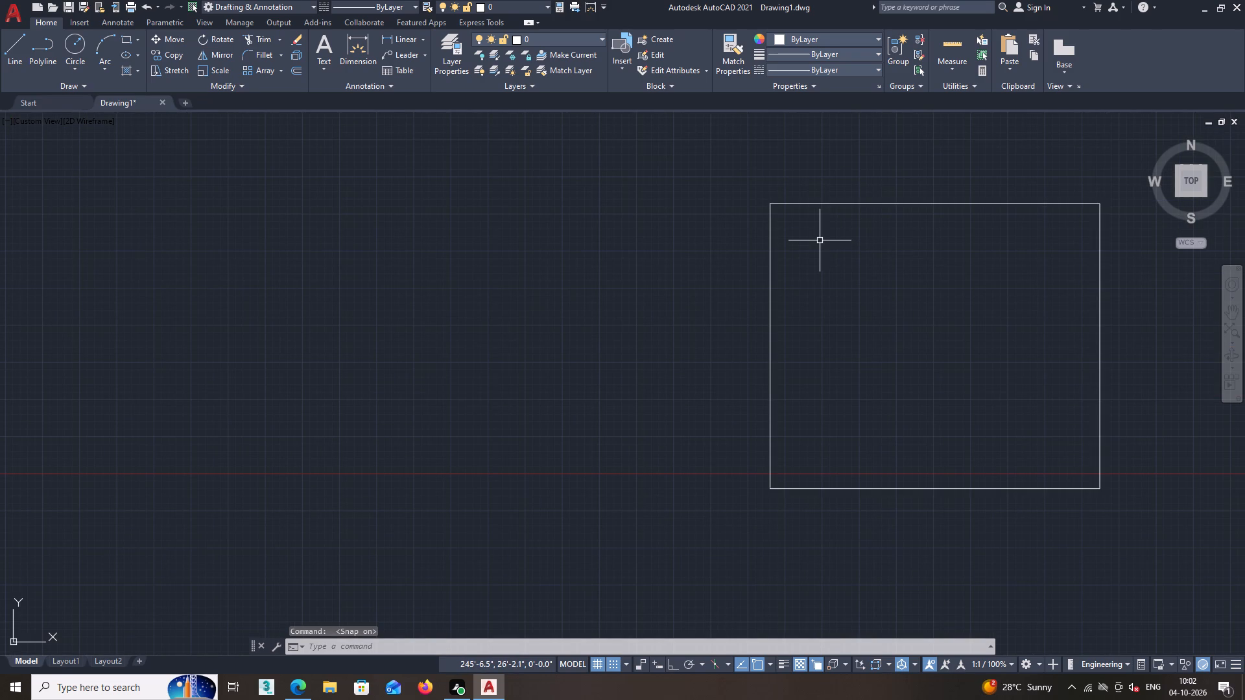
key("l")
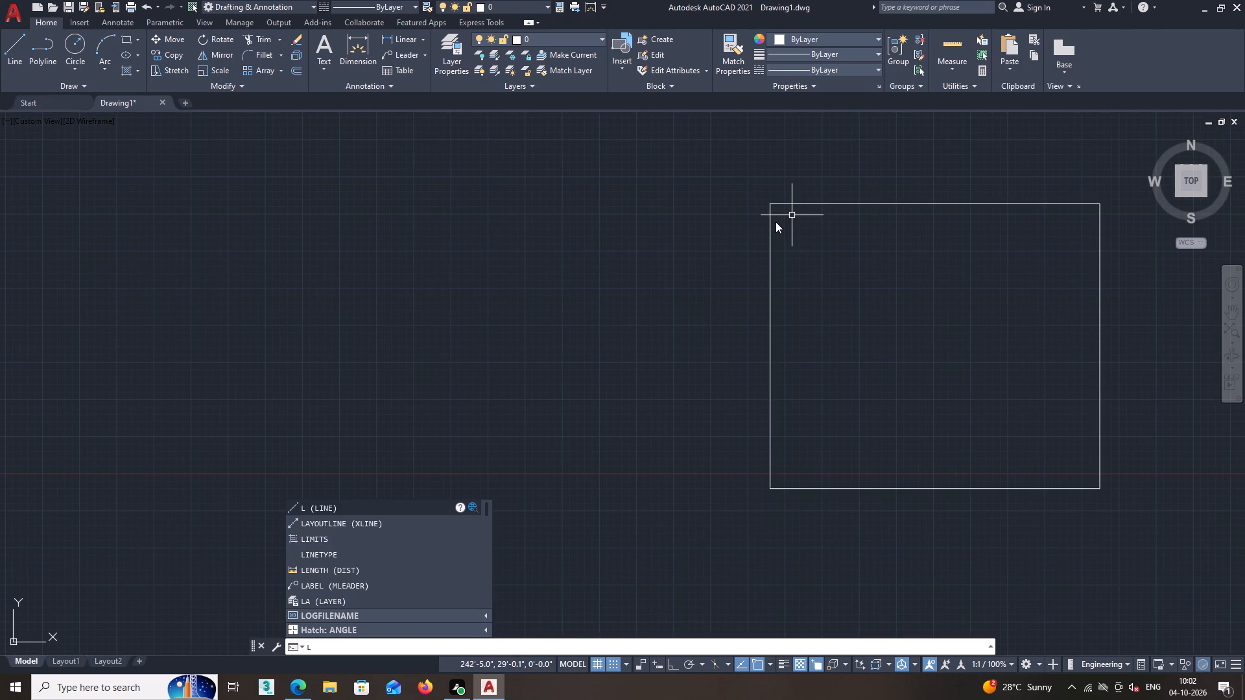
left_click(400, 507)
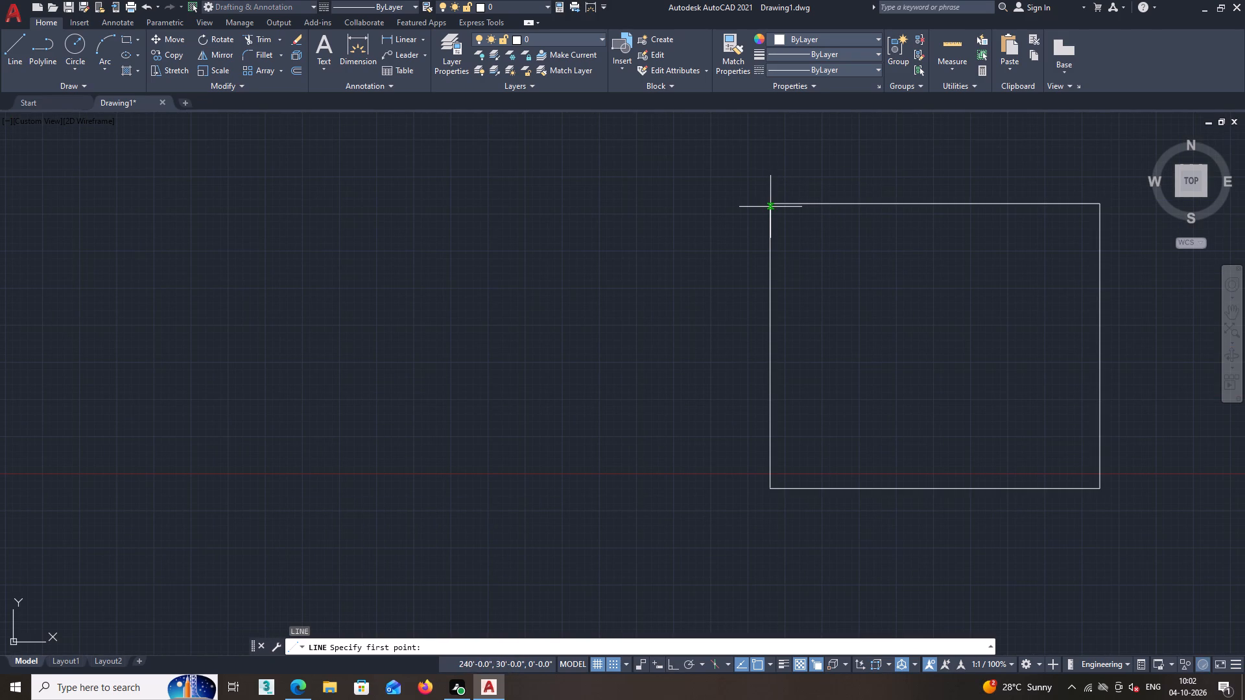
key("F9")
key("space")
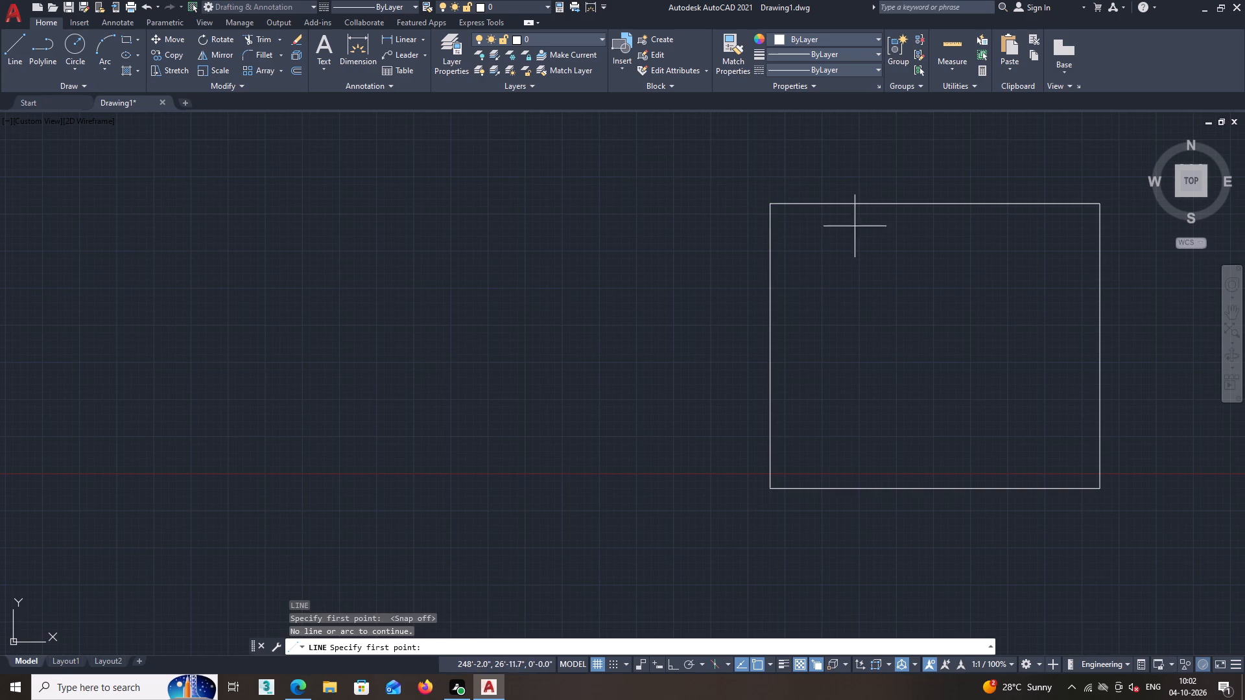
Try the quick measurement once more inside the enlarged outline.
left_click(952, 40)
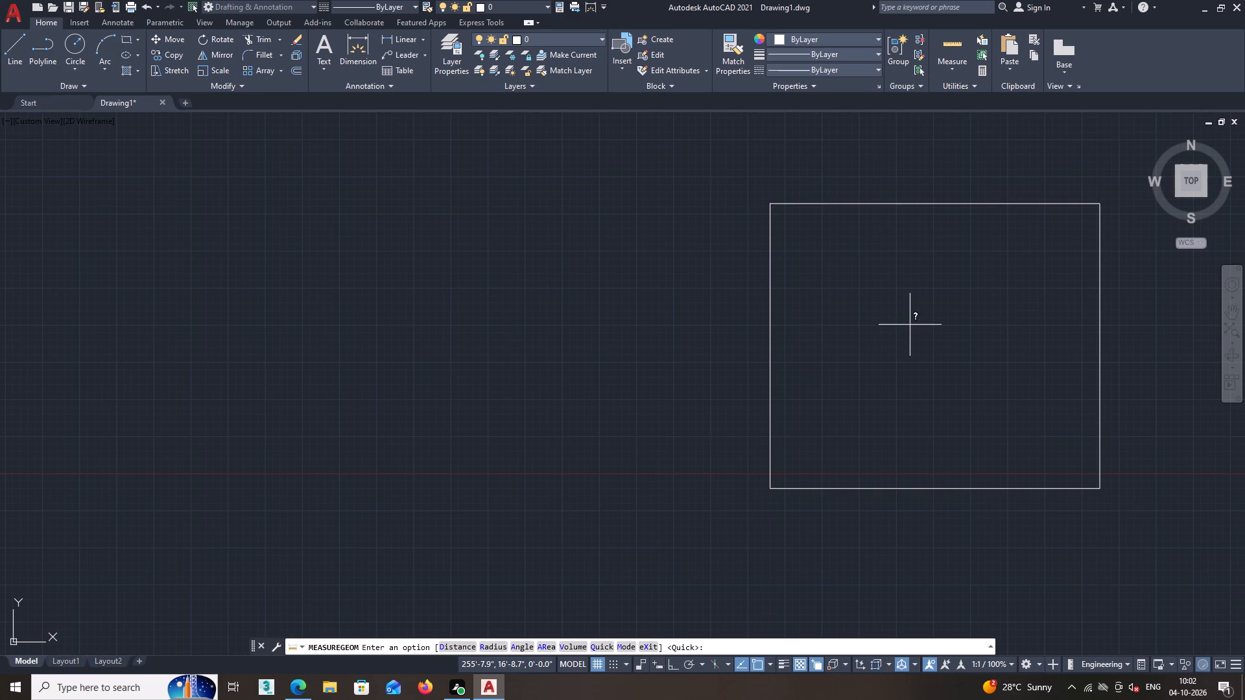
key("space")
key("Escape")
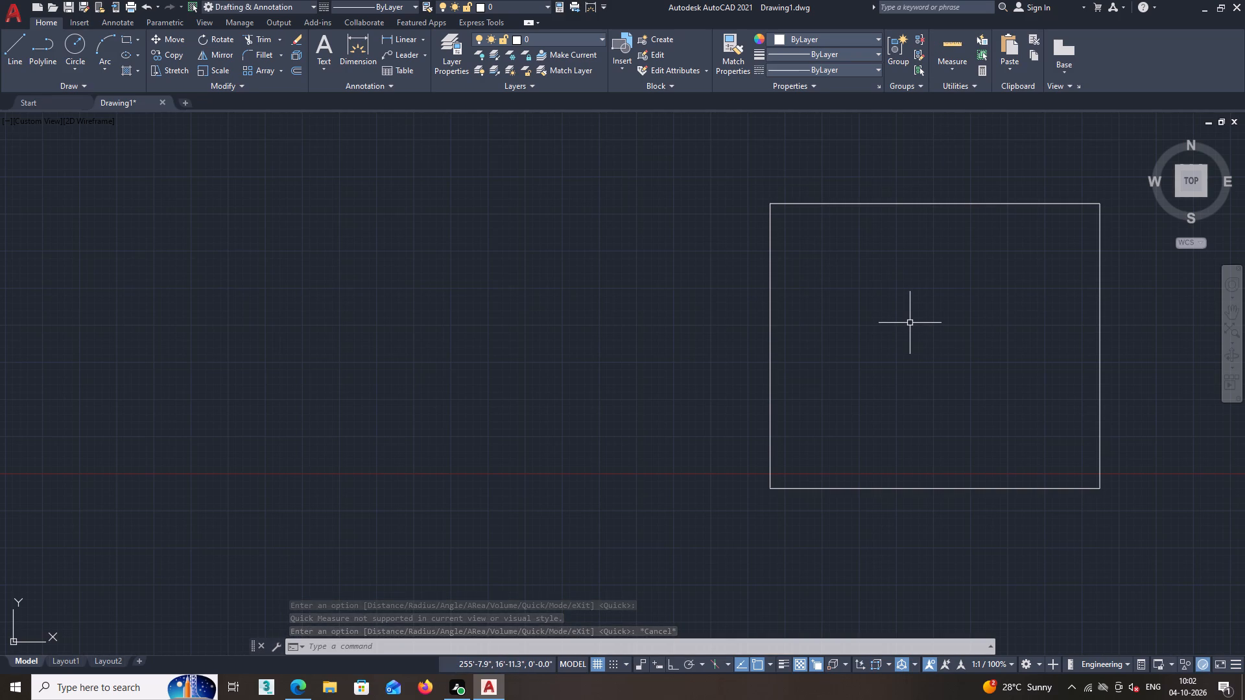
Realign the view to the Top orientation with north up.
scroll(910, 325, "up", 1)
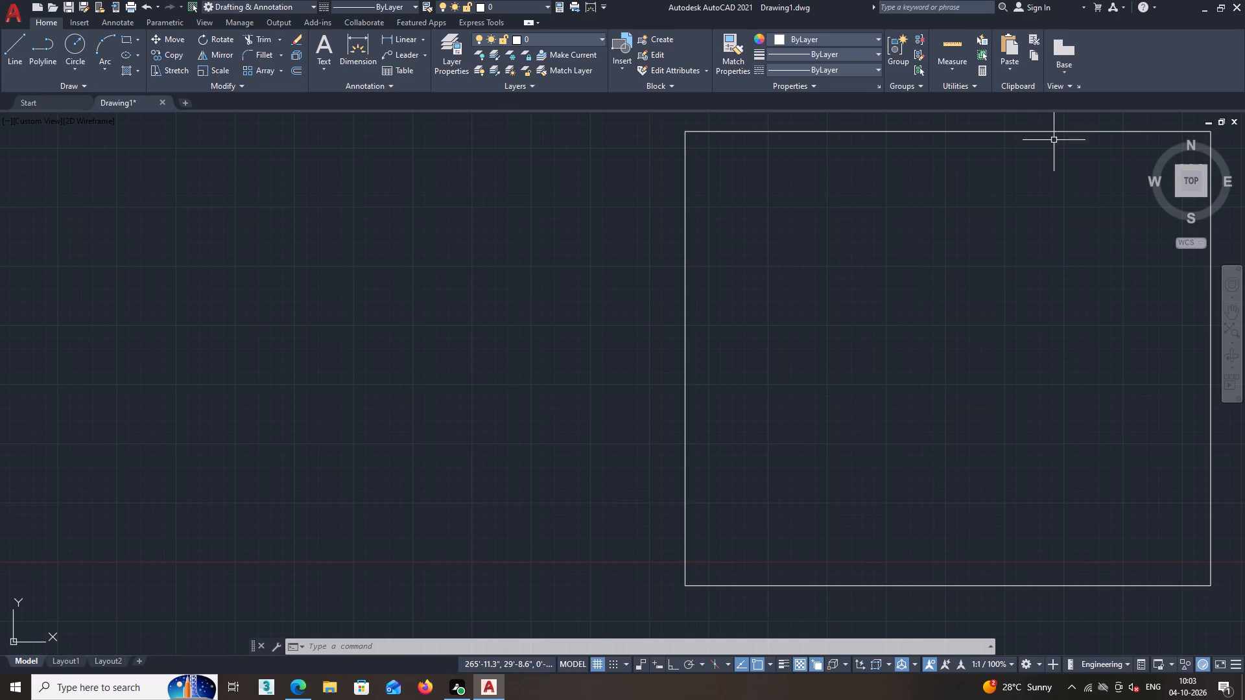
left_click(948, 43)
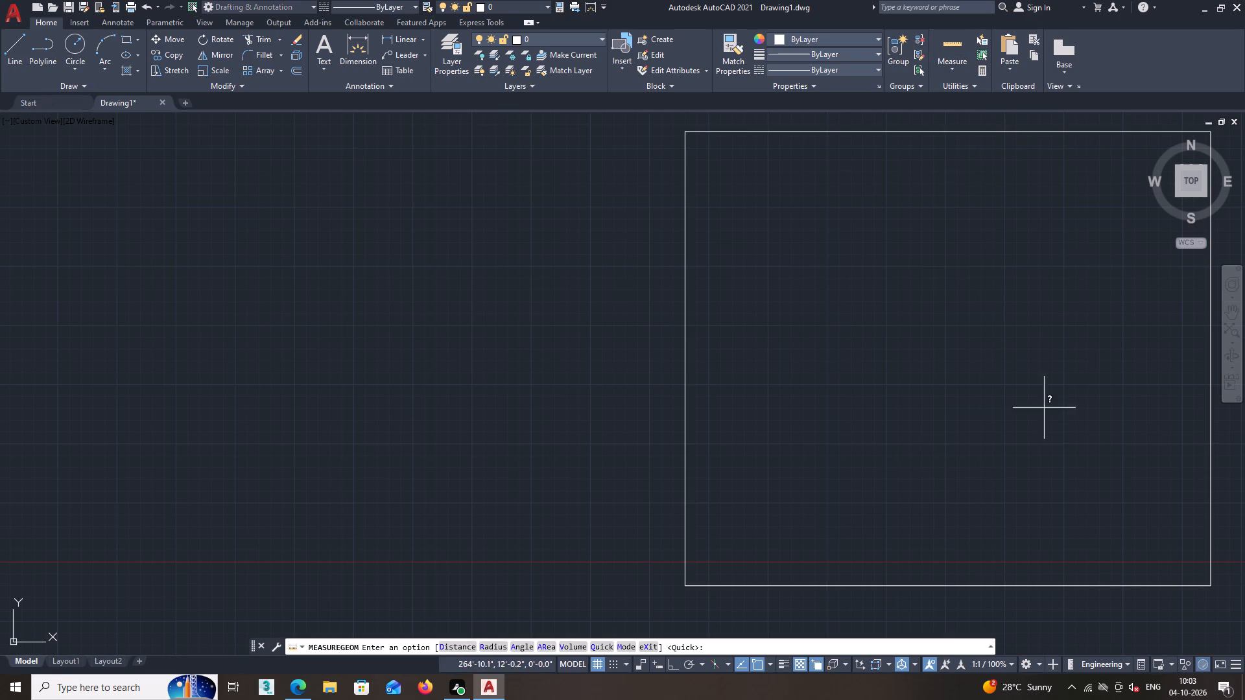
scroll(871, 388, "down", 4)
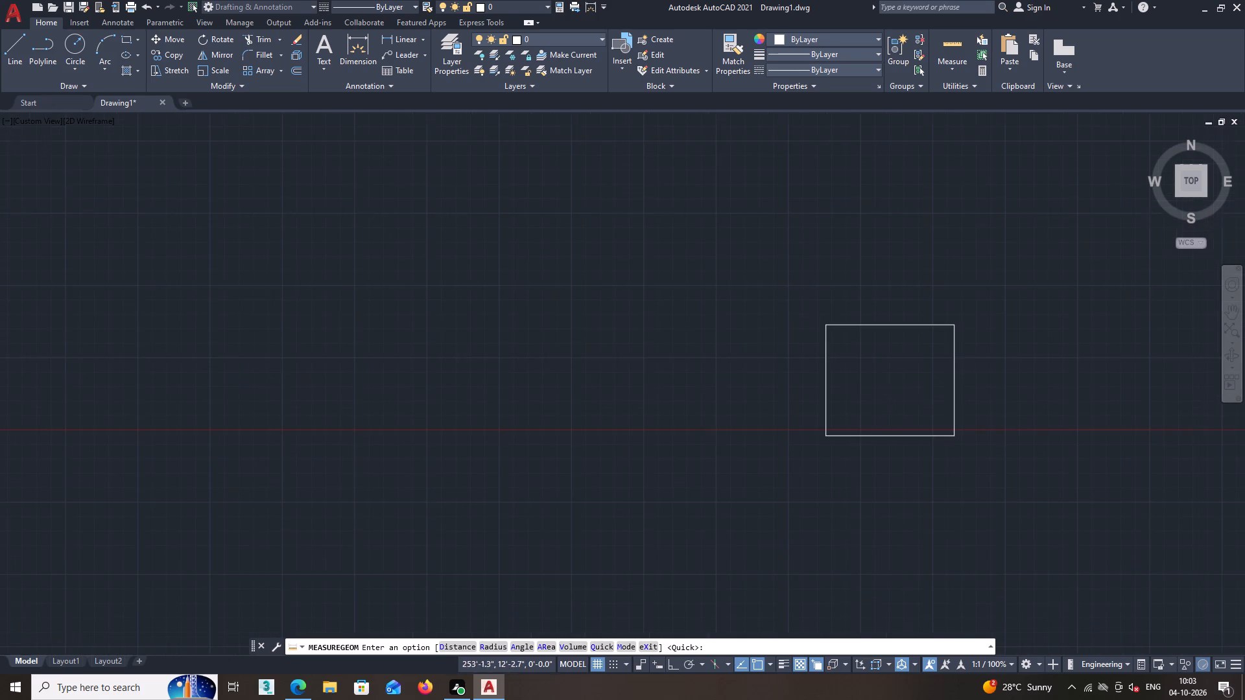
middle_click_drag(883, 374, 822, 410, "shift")
middle_click(958, 360)
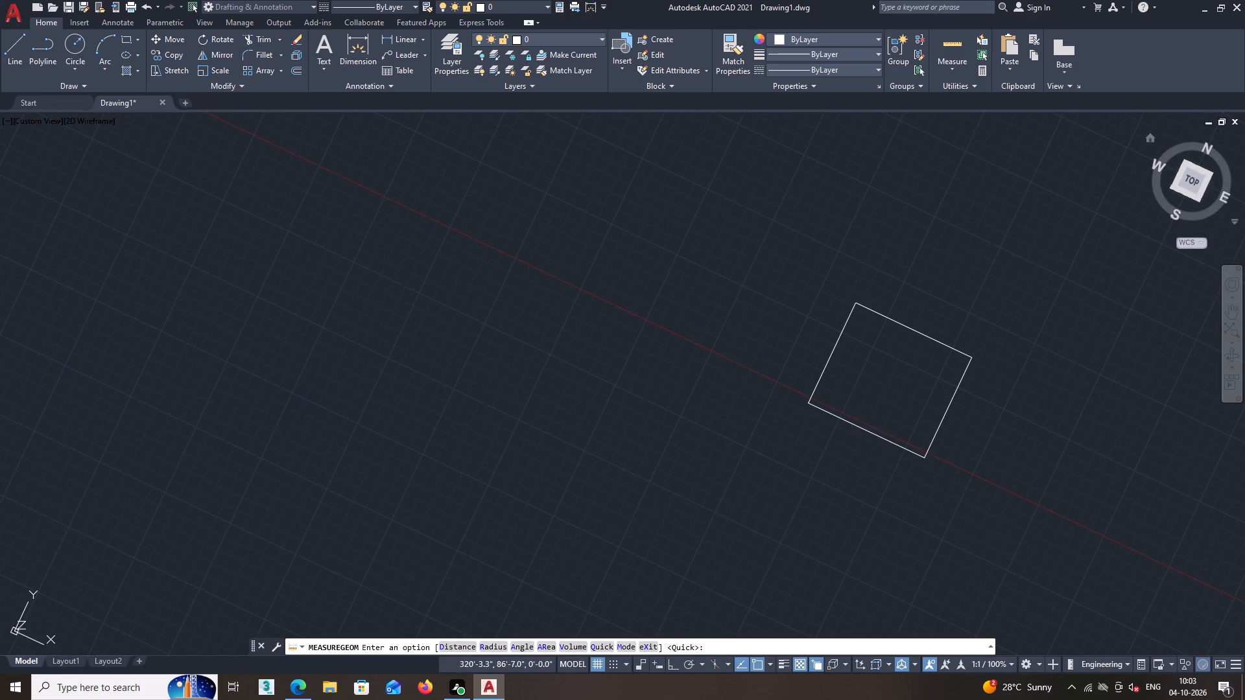
left_click(1184, 162)
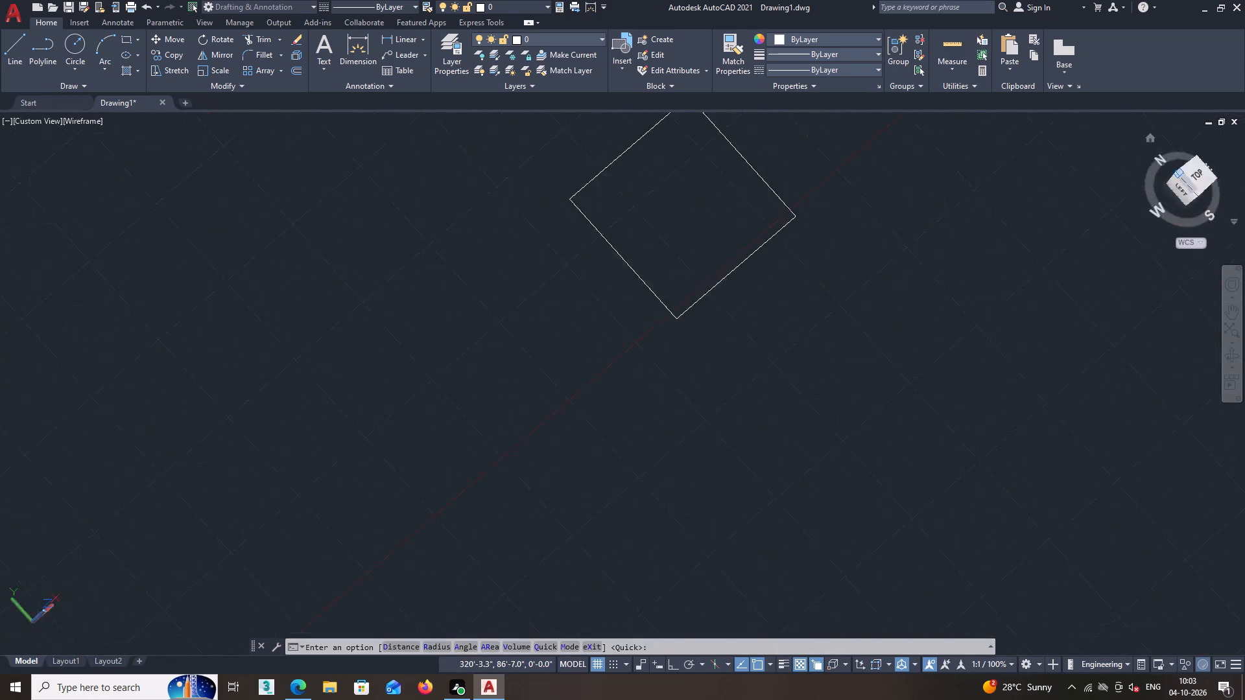
left_click(1190, 175)
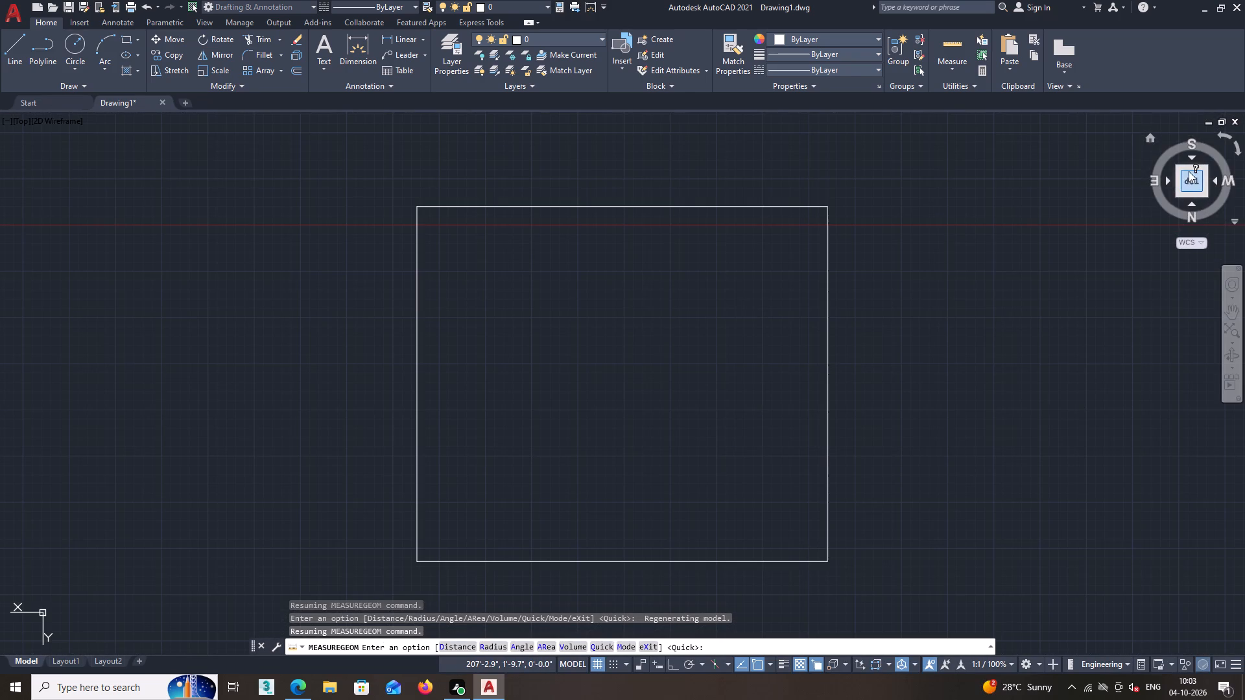
left_click(1191, 158)
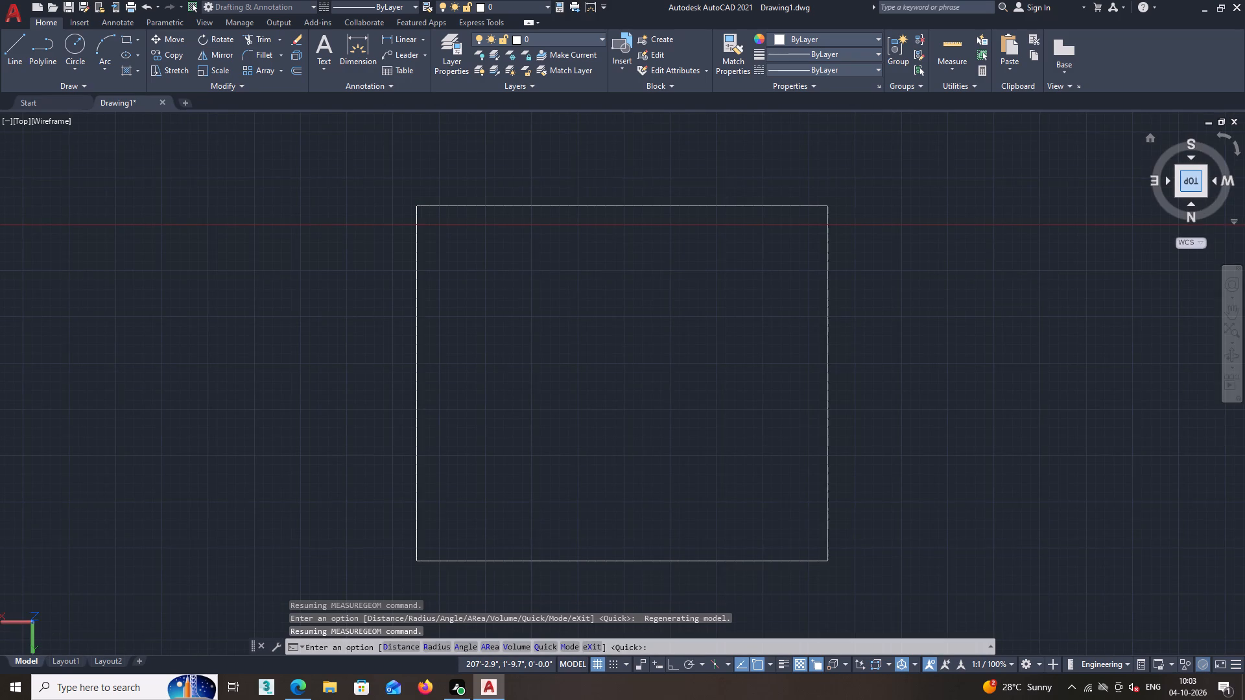
left_click(1178, 165)
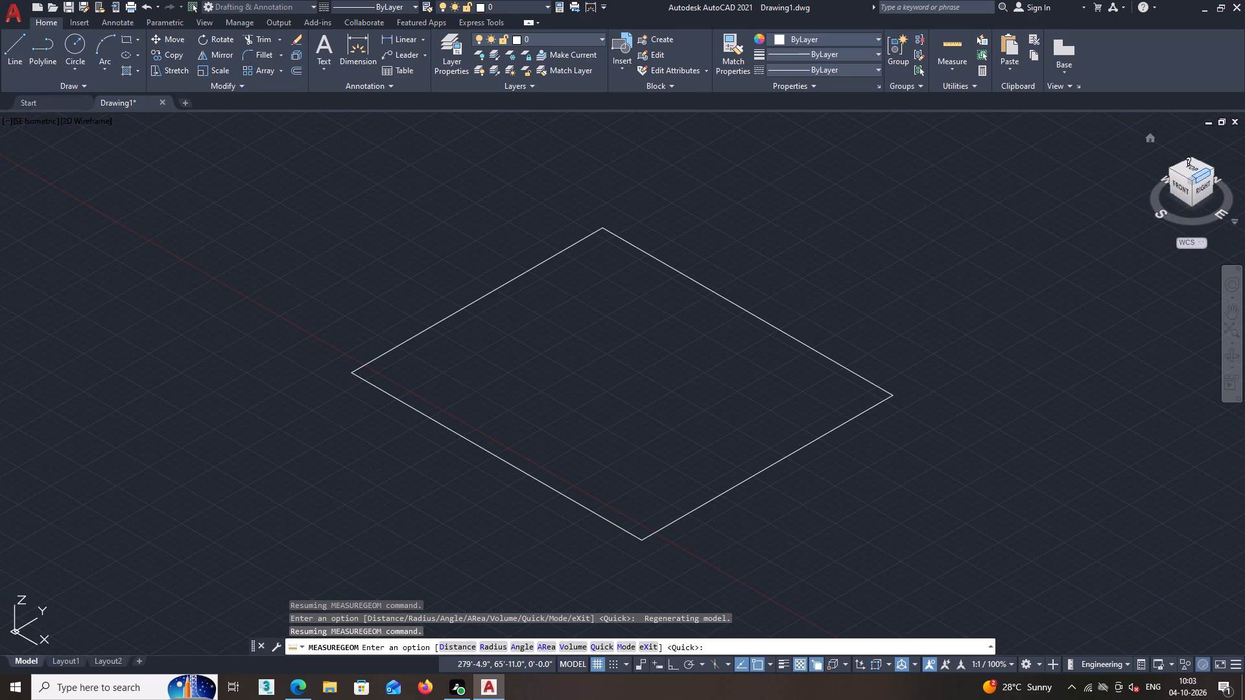
left_click(1192, 173)
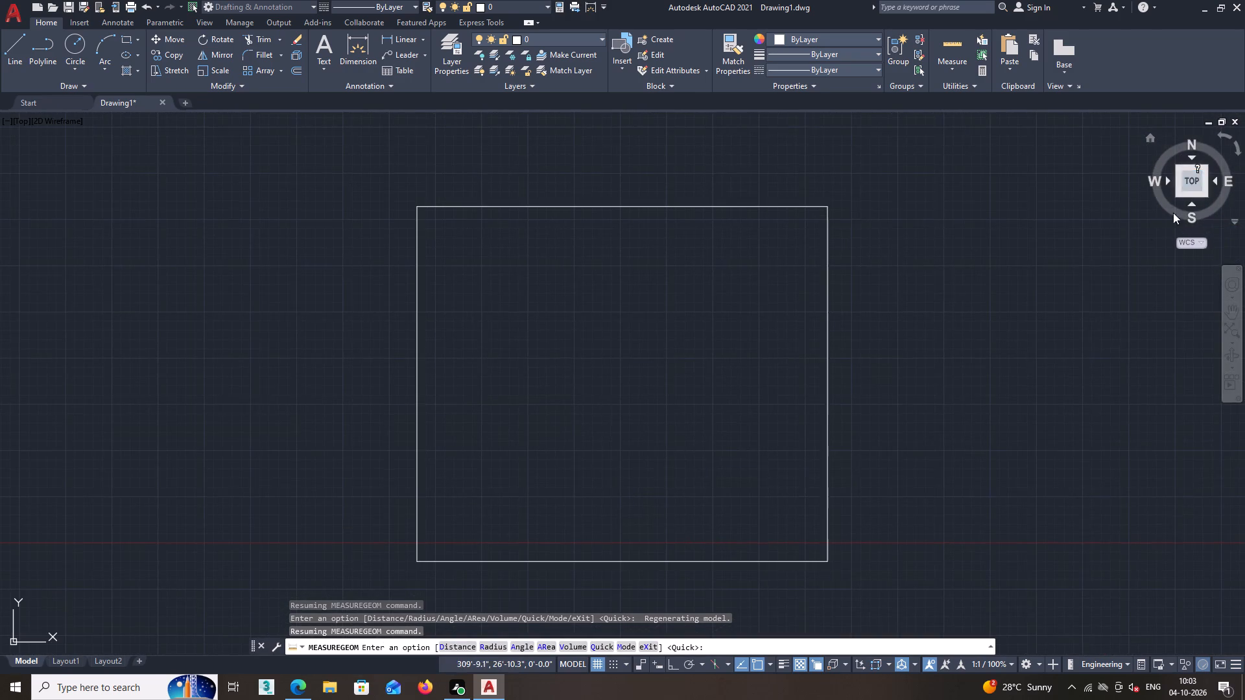
Take quick measurements of the outline's width and height from inside the rectangle, repeating the reading at a closer zoom.
scroll(791, 364, "down", 5)
scroll(752, 379, "up", 1)
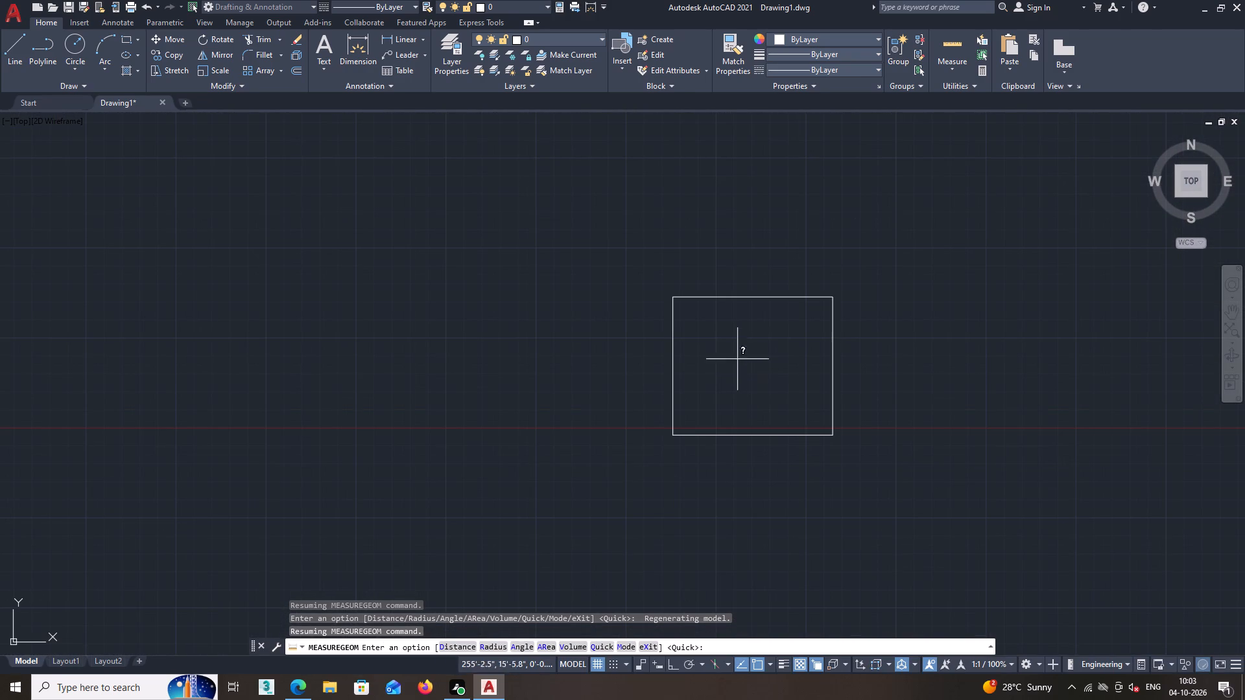
key("space")
scroll(847, 353, "down", 5)
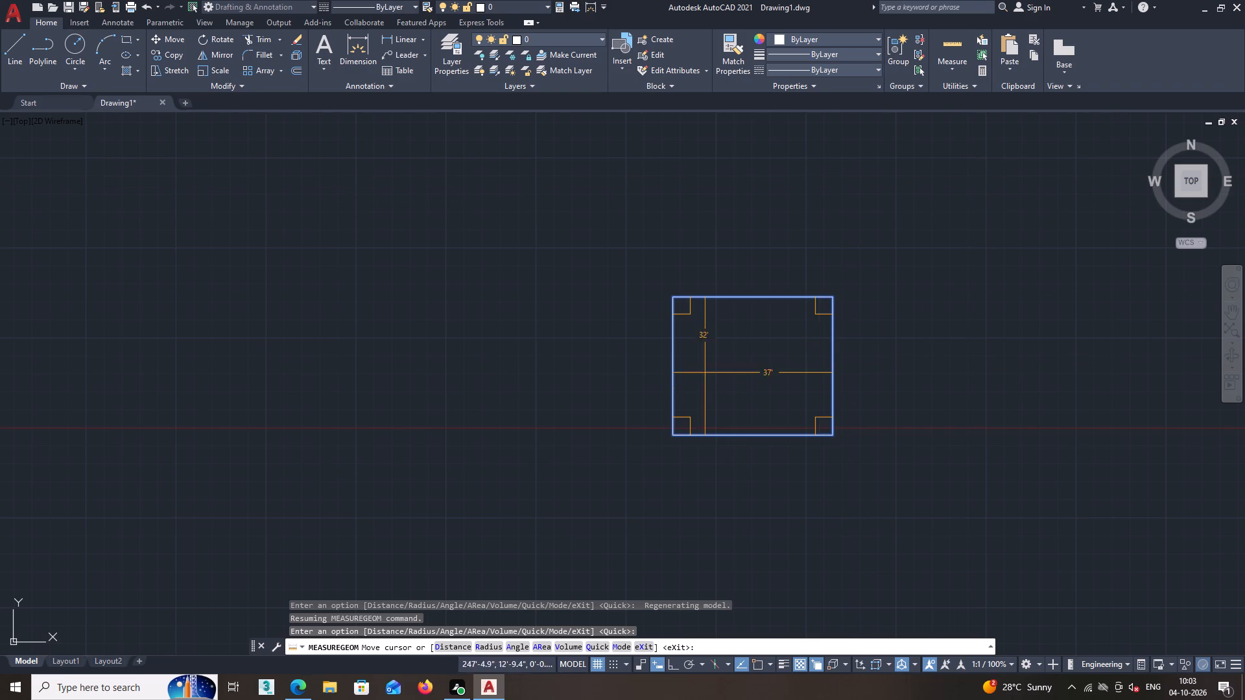
key("Escape")
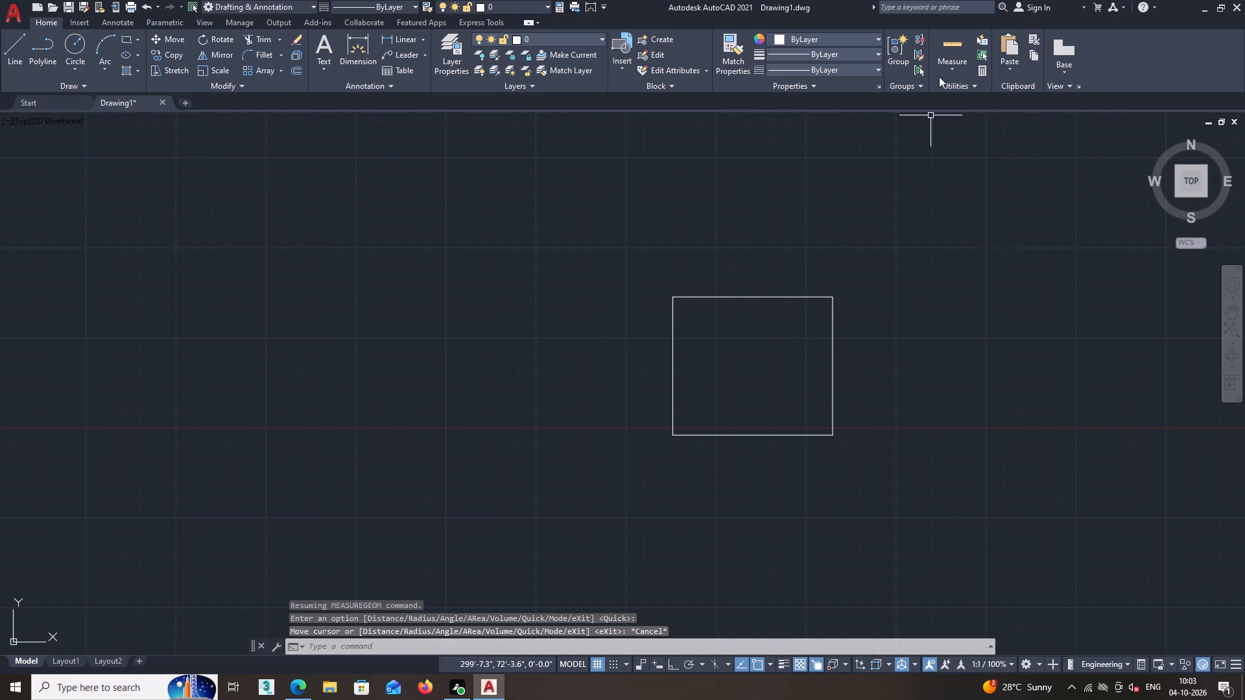
left_click(959, 47)
scroll(768, 345, "up", 1)
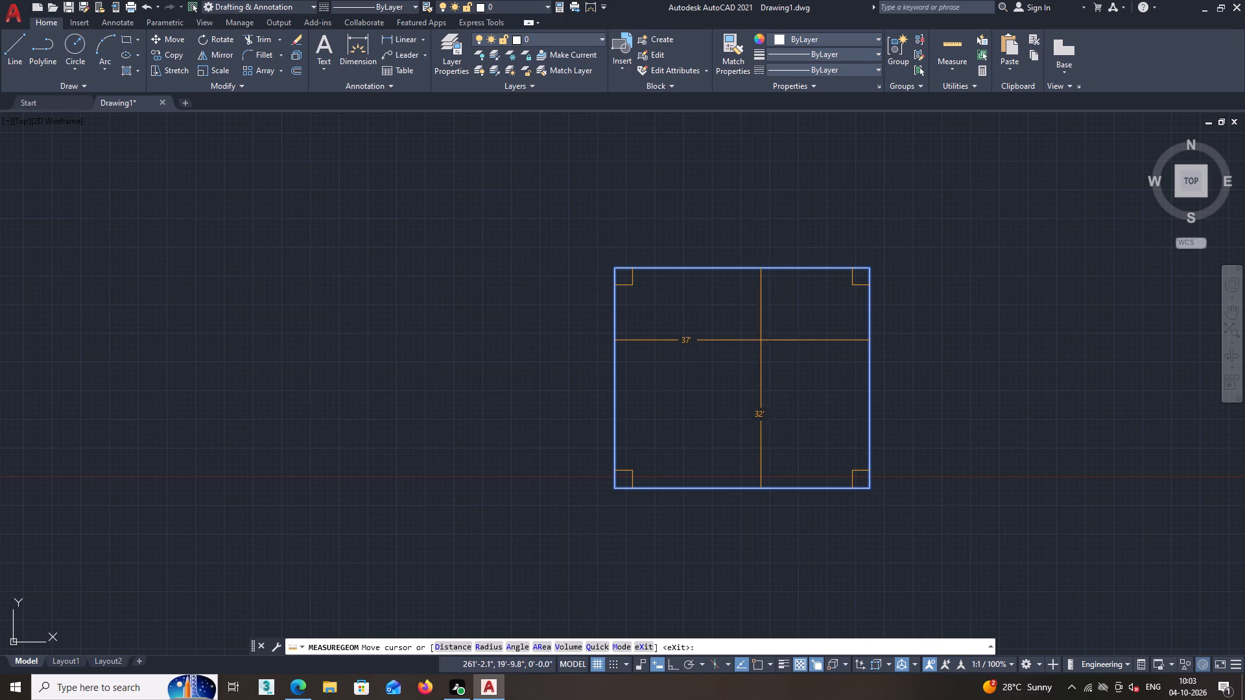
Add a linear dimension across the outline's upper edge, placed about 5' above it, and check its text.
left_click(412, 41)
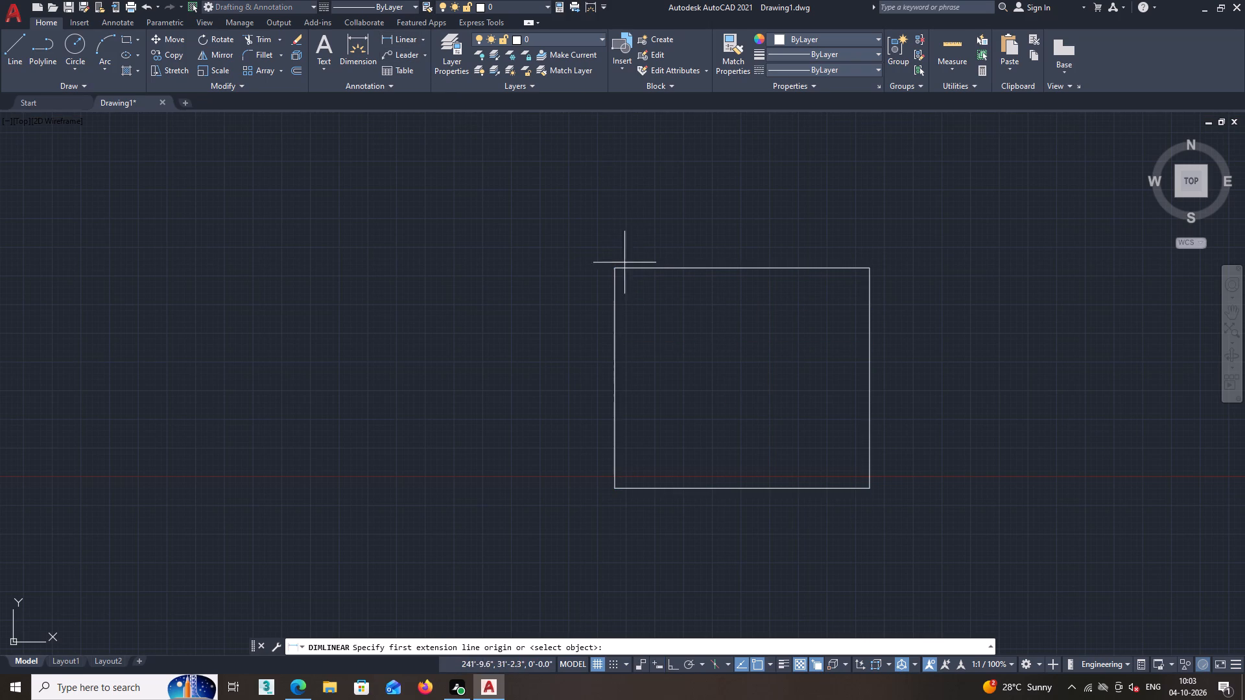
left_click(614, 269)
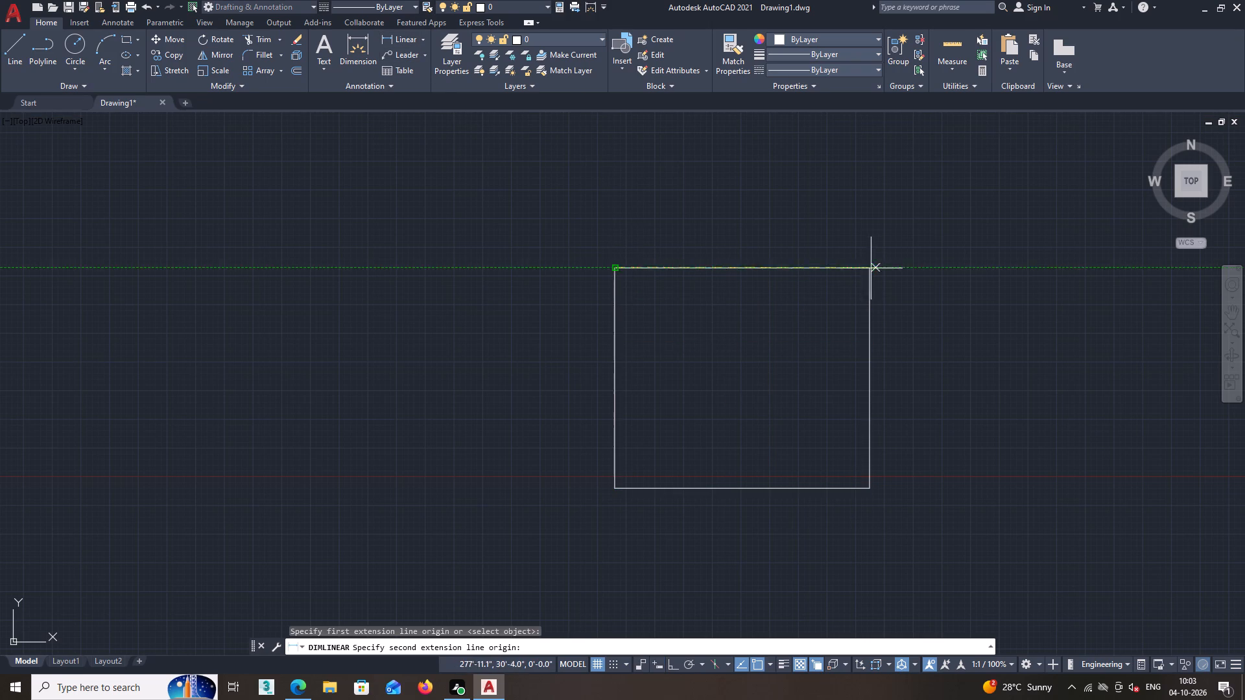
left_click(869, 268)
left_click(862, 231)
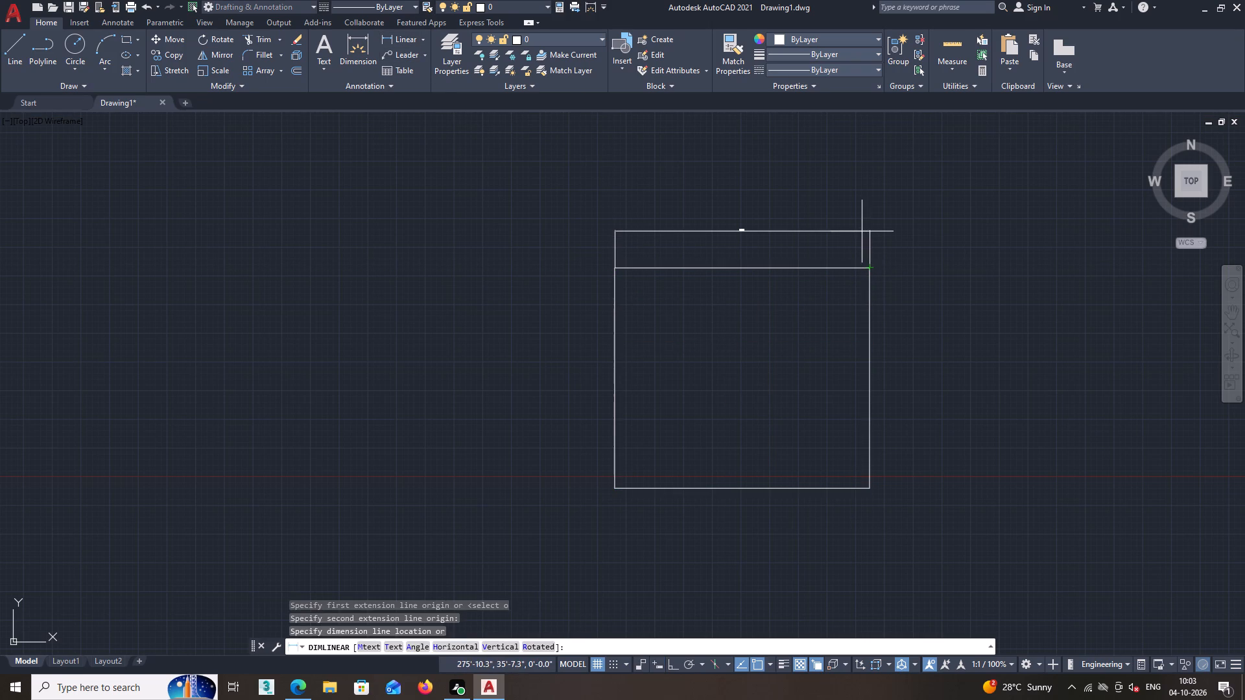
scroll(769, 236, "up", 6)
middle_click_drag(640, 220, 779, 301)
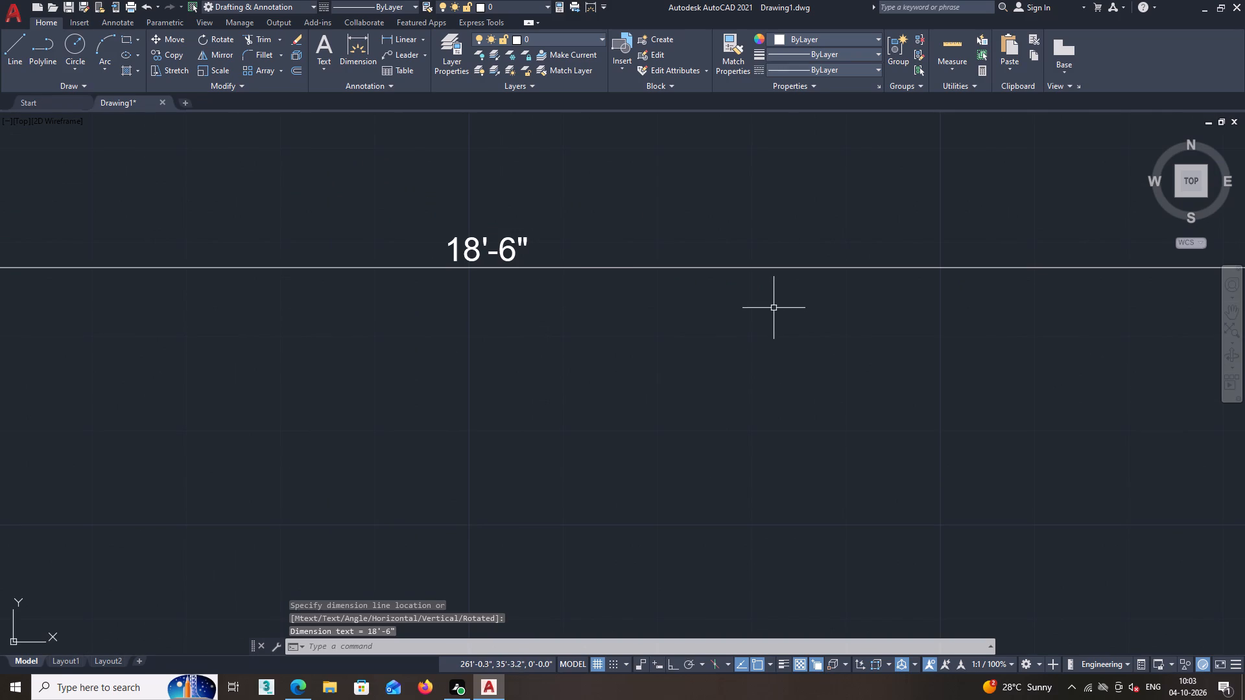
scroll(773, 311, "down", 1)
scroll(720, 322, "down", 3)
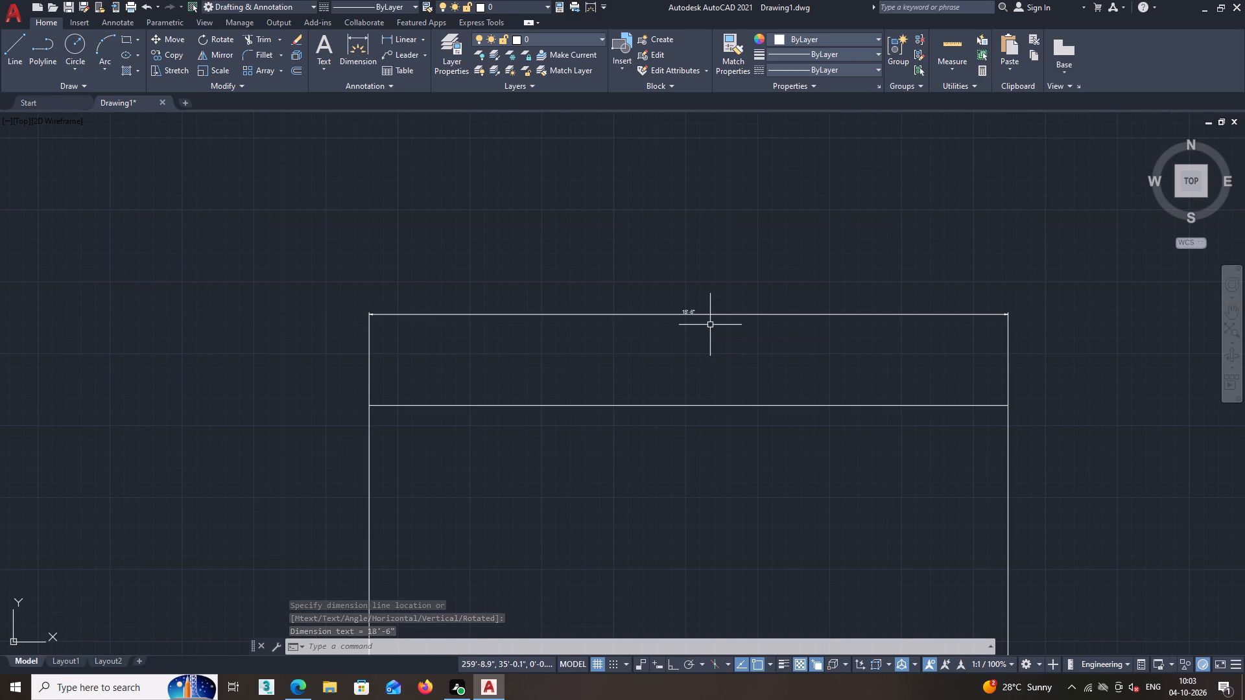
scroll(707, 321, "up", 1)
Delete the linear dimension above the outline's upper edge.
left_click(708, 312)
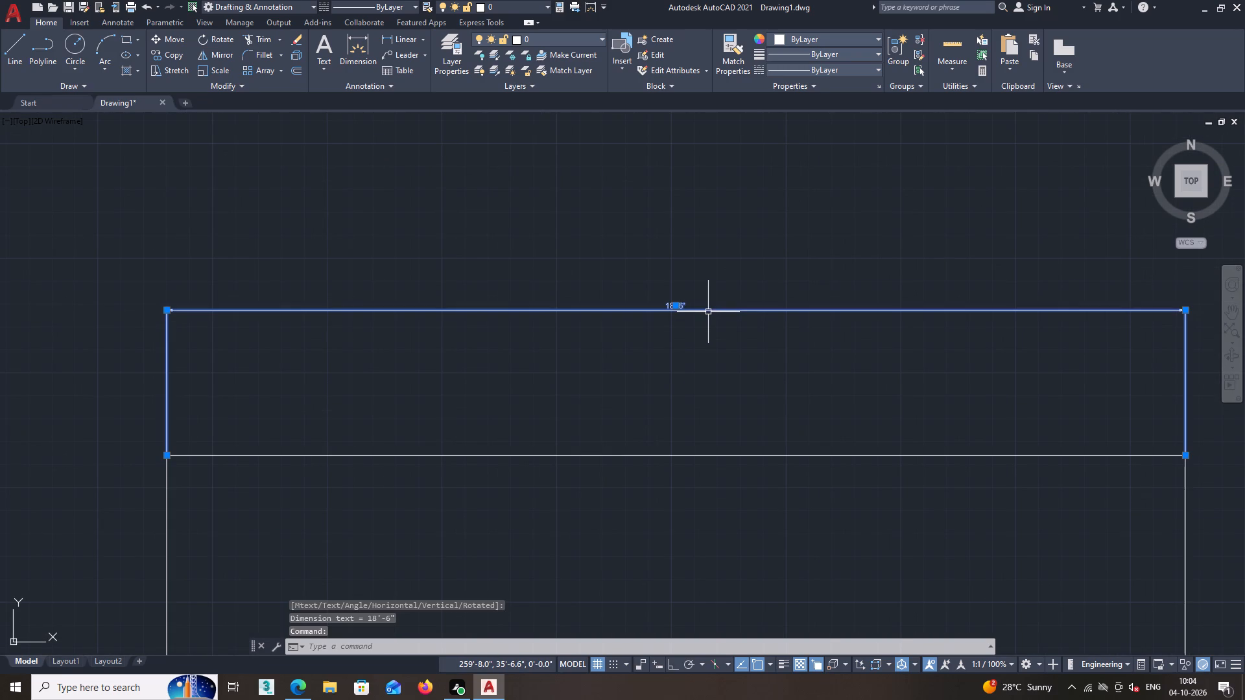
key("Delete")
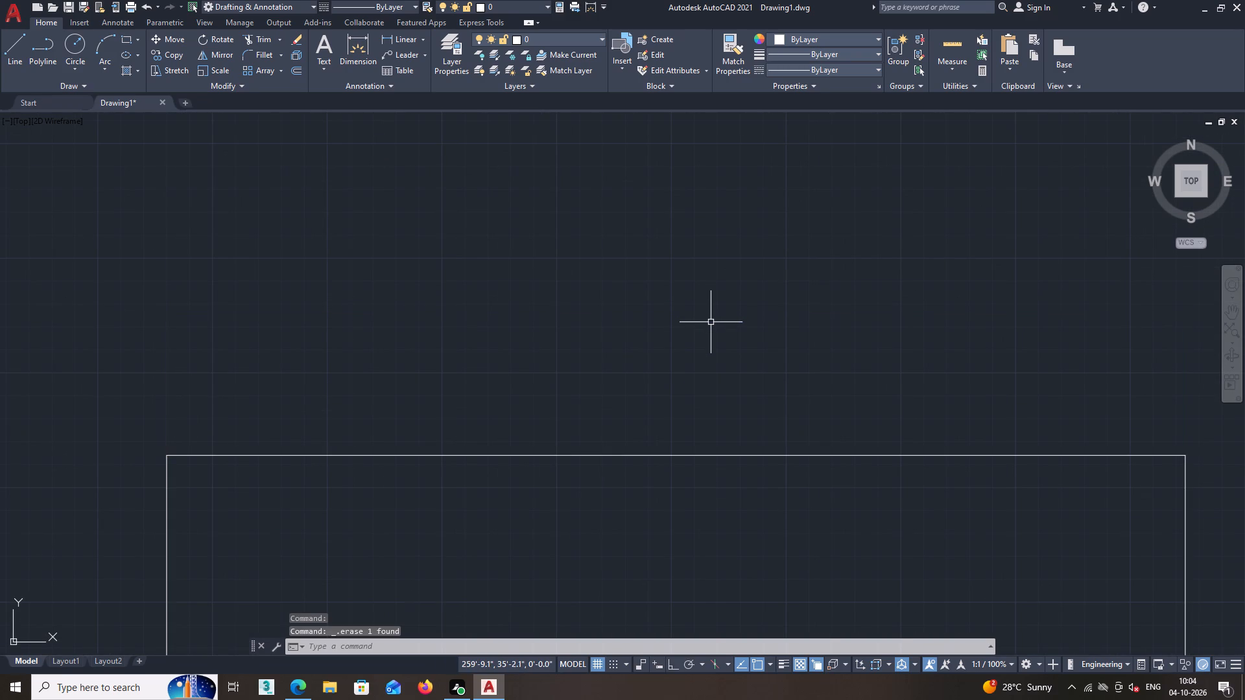
Set the drawing units' length precision to 0'-0.0" and the insertion scale to Inches.
key("u")
type("ni")
type("ts")
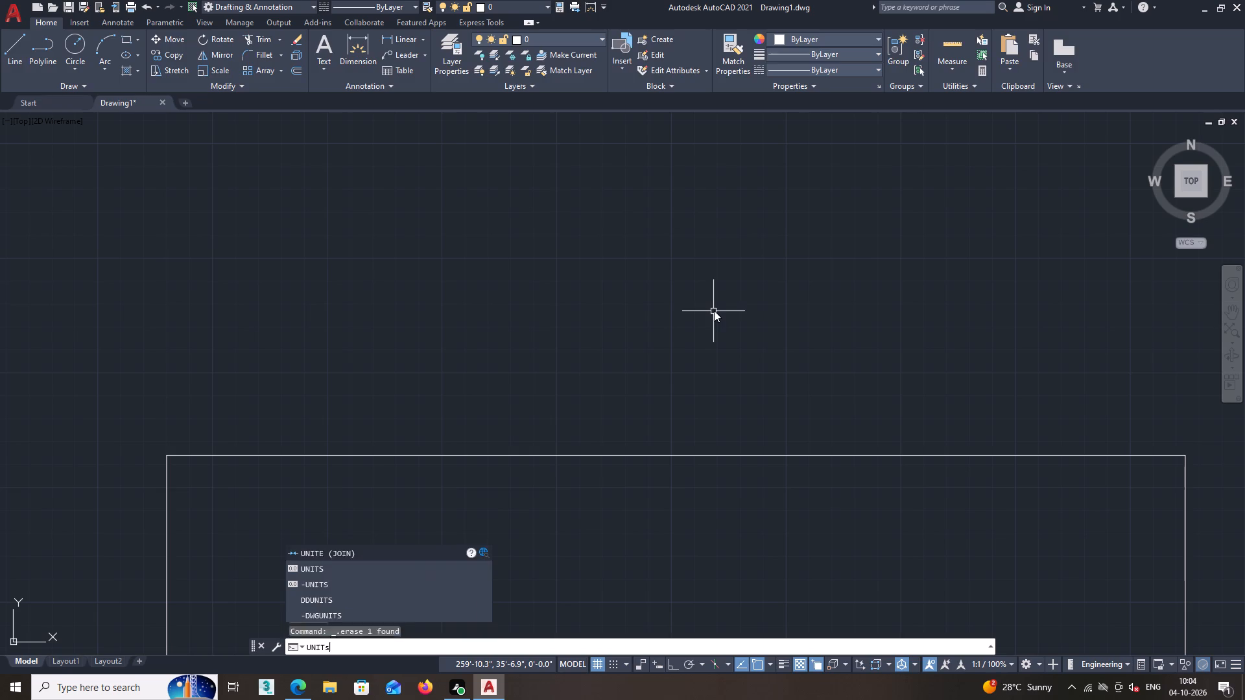
key("Return")
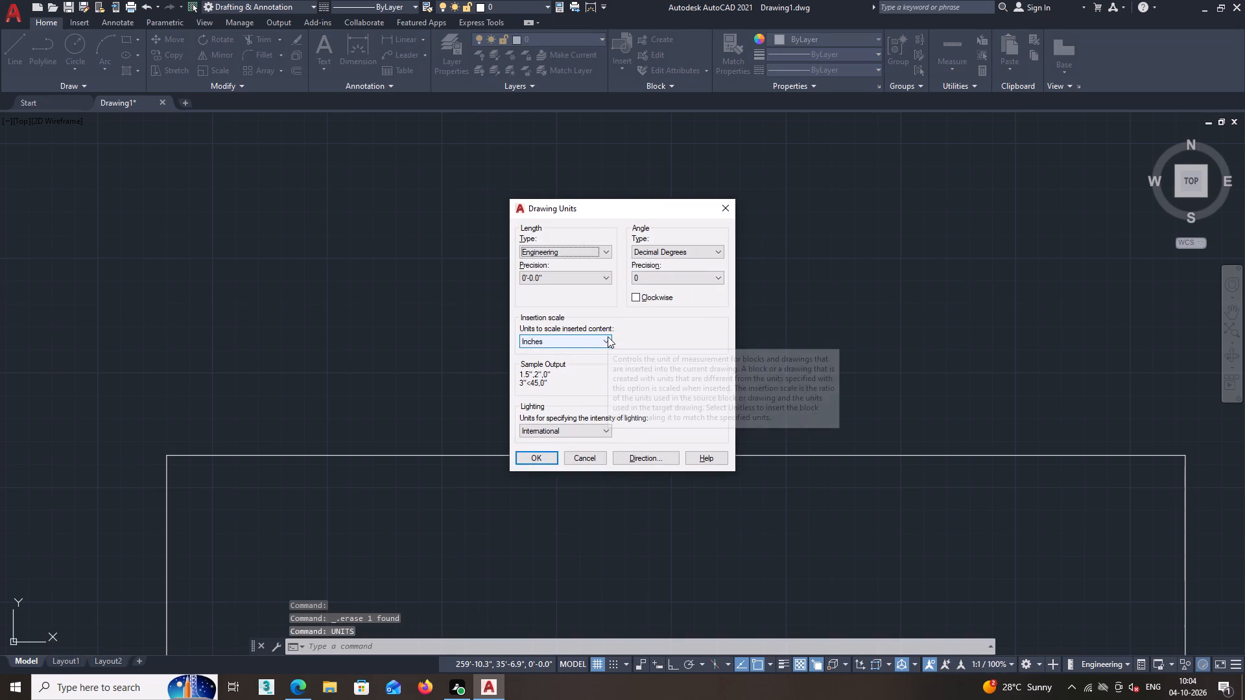
left_click(604, 278)
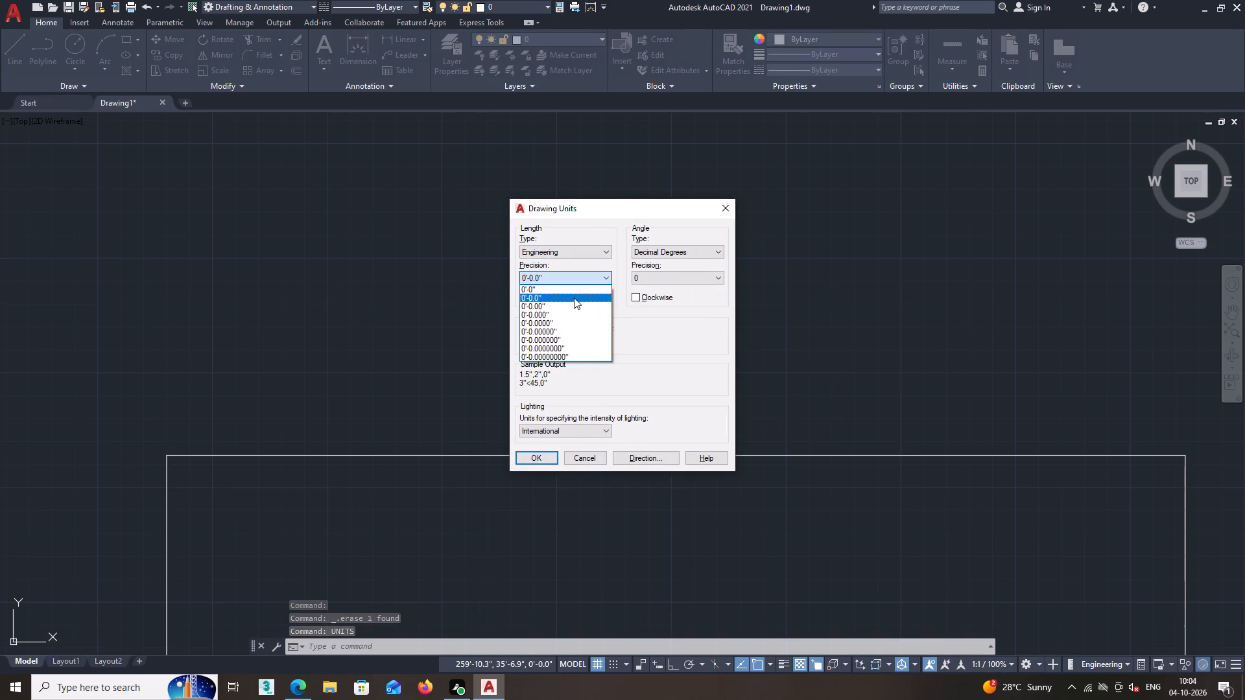
left_click(574, 296)
left_click(600, 339)
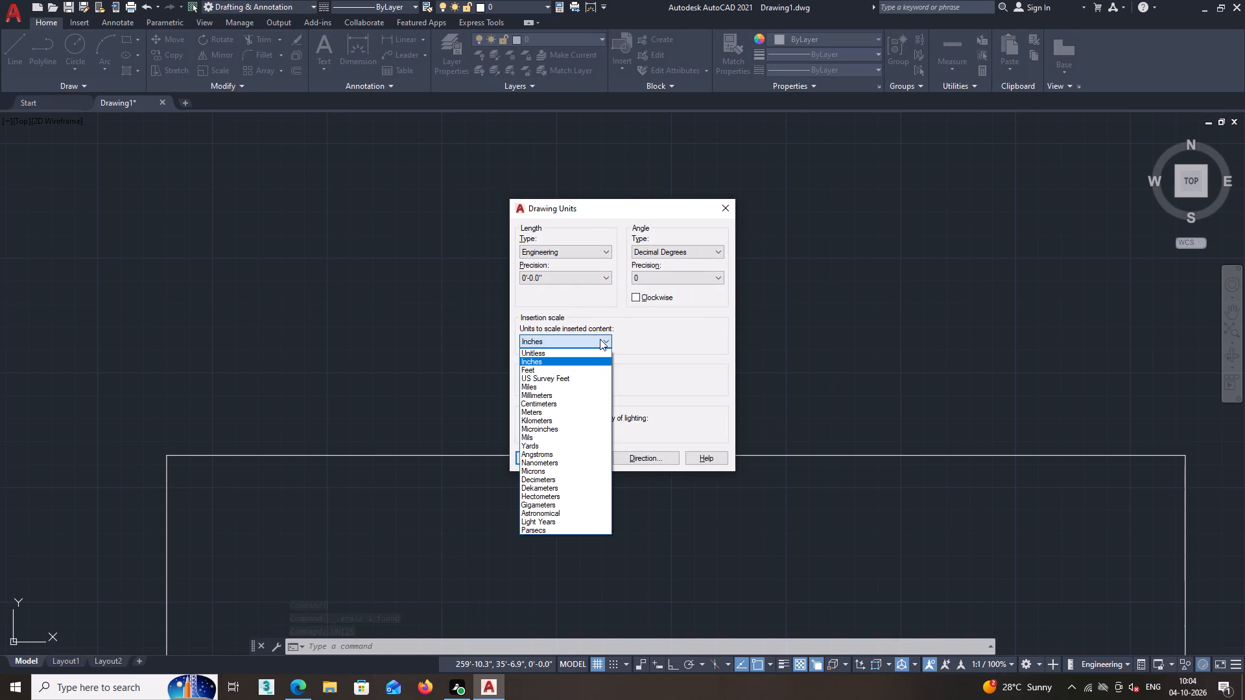
left_click(588, 357)
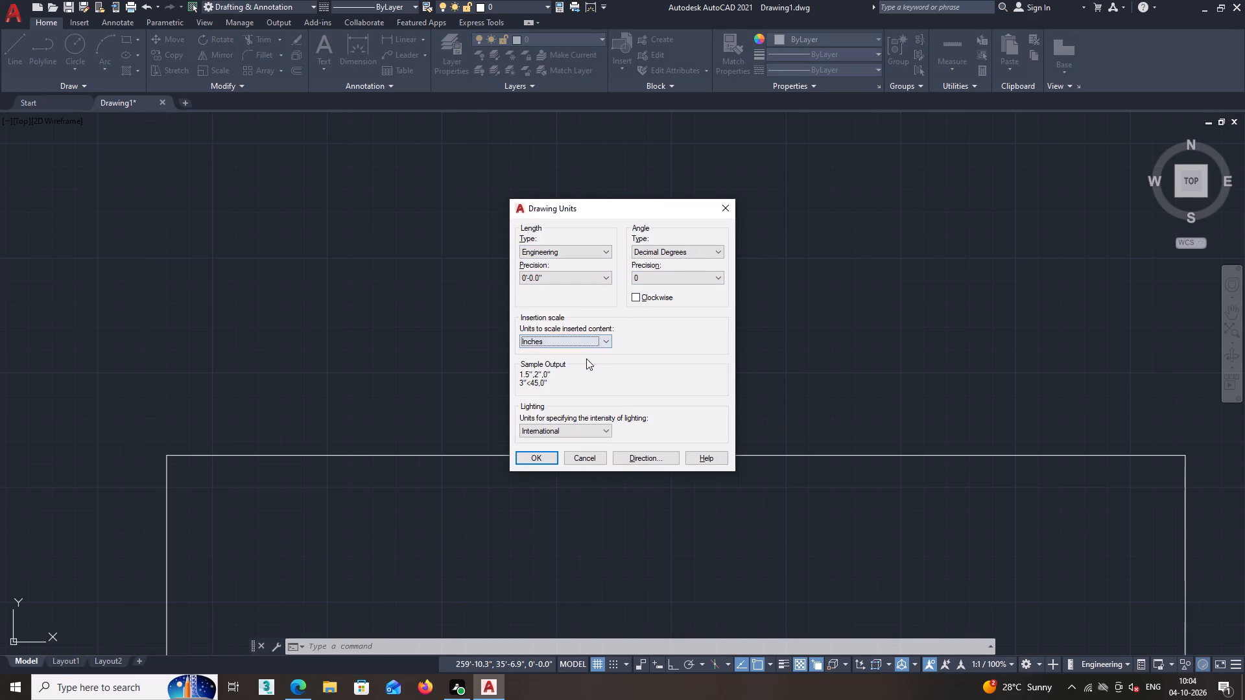
left_click(543, 458)
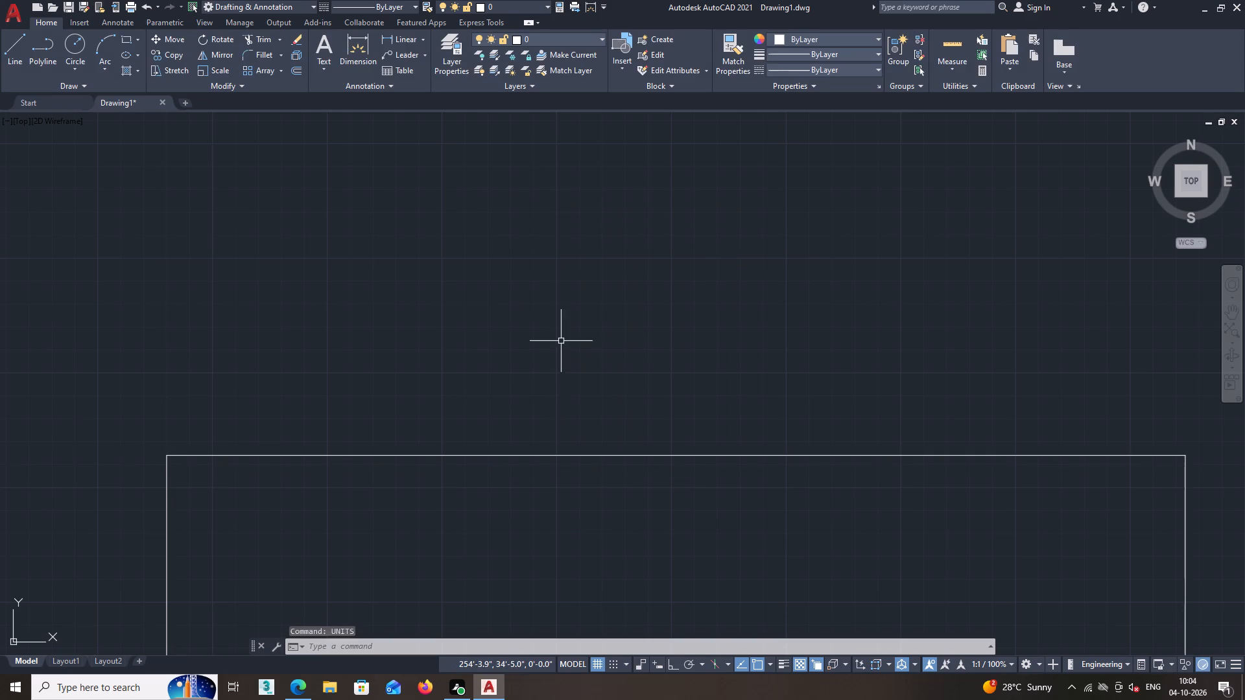
Set the ISO-25 dimension style's linear precision to 0'-0.0" with Decimal Degrees angles, and make the style current.
key("d")
key("Return")
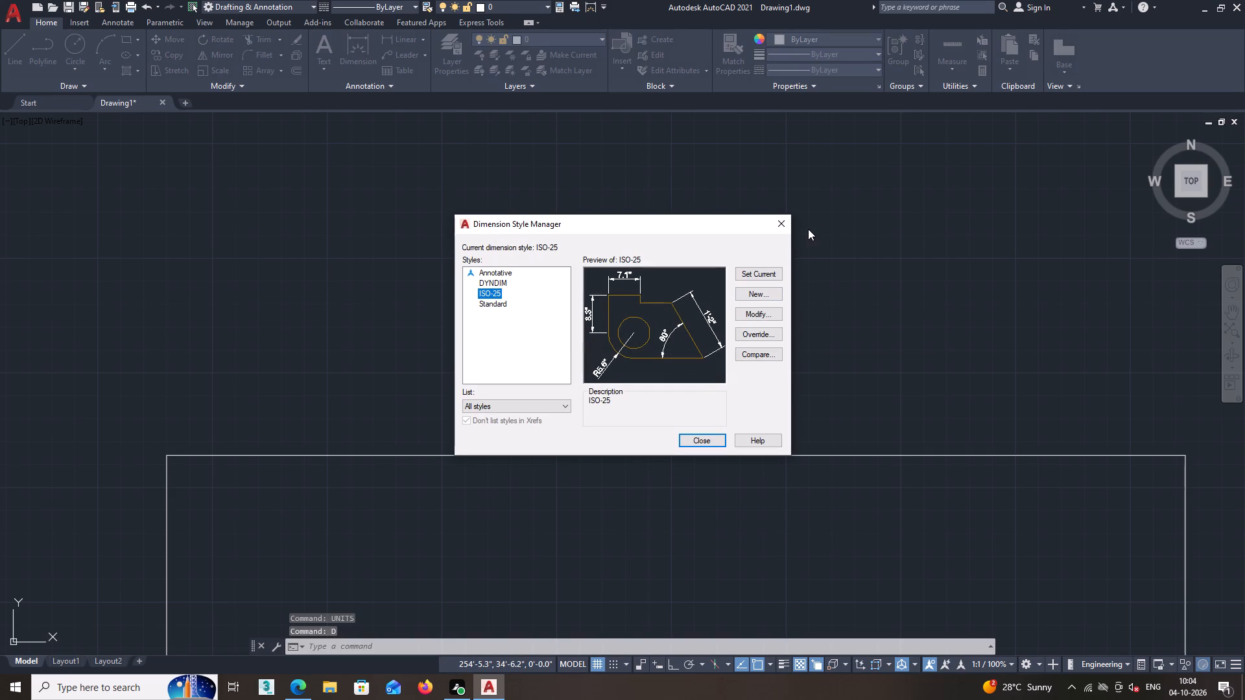
scroll(231, 511, "down", 2)
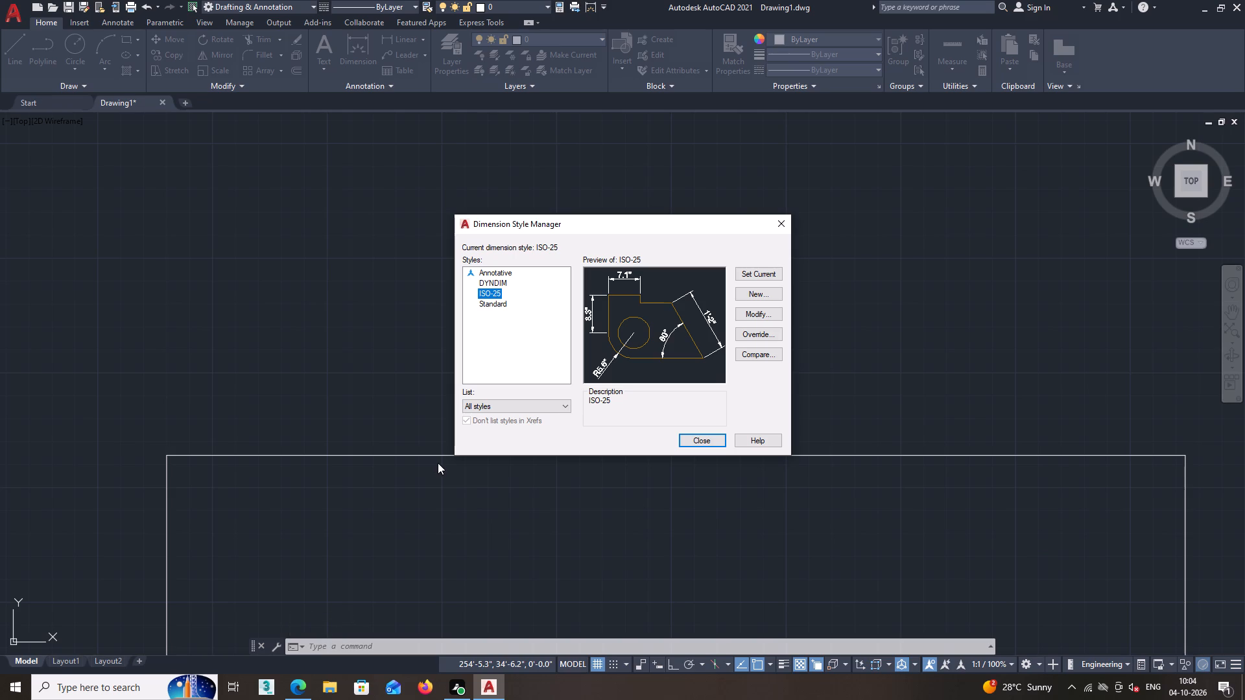
left_click(757, 316)
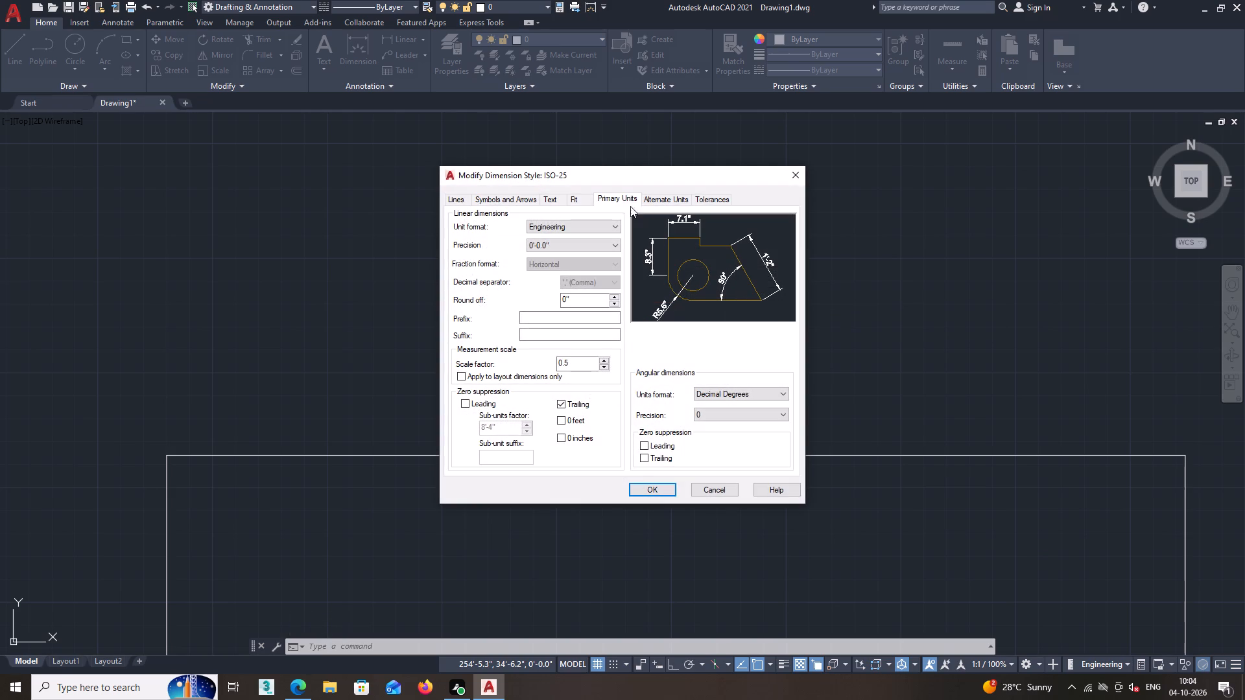
left_click(611, 244)
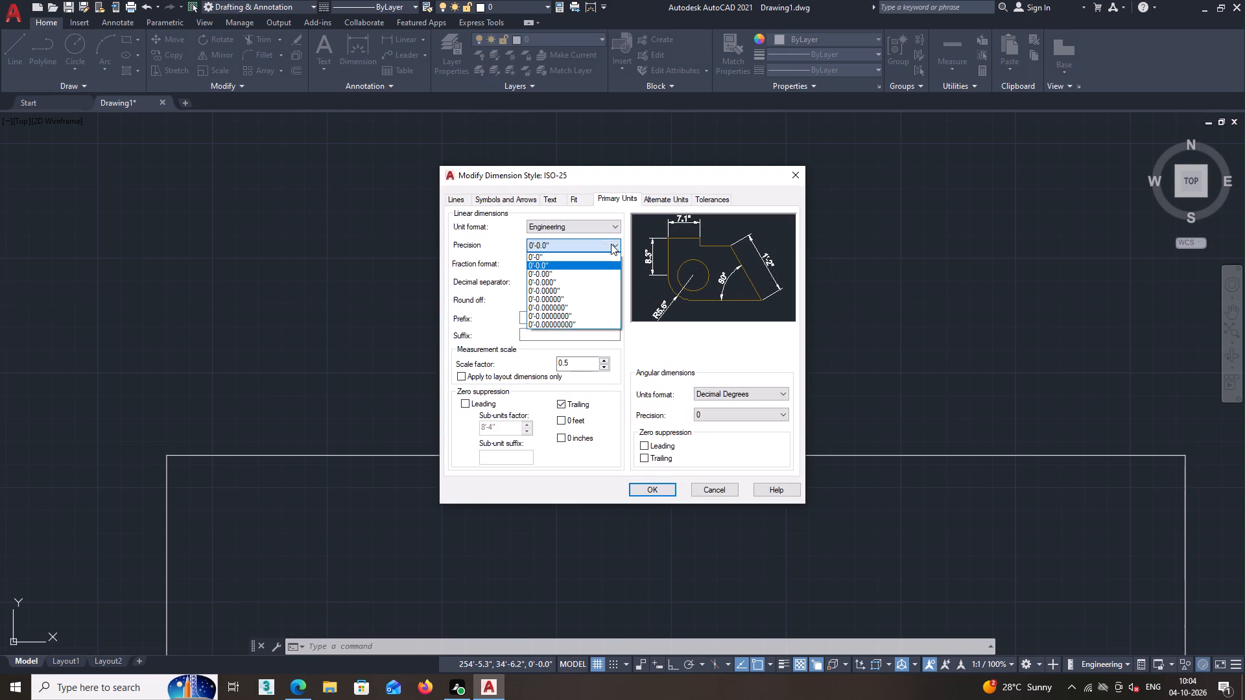
left_click(593, 266)
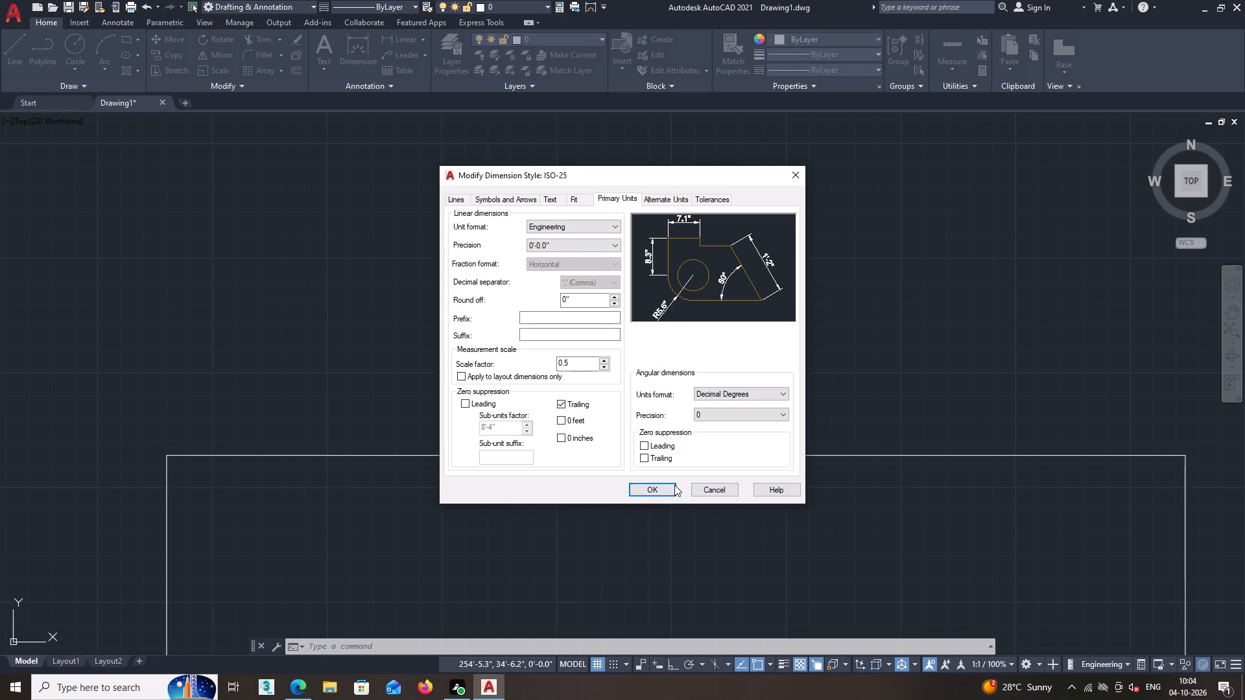
left_click(784, 390)
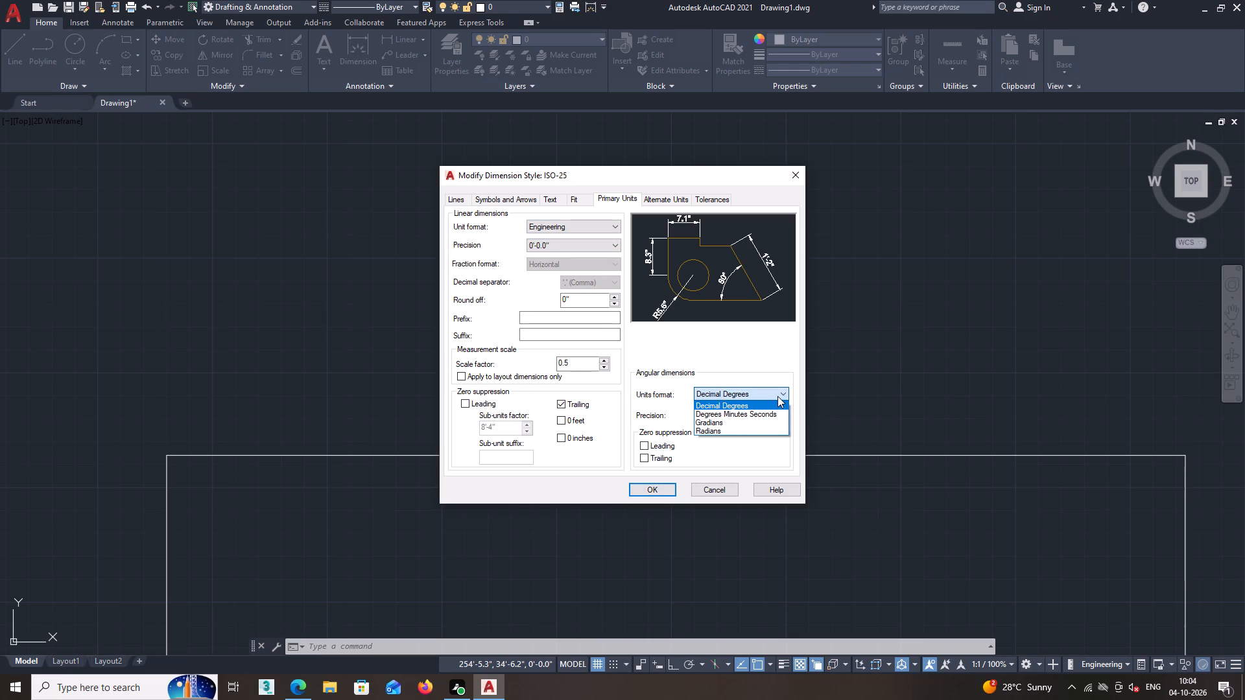
left_click(777, 390)
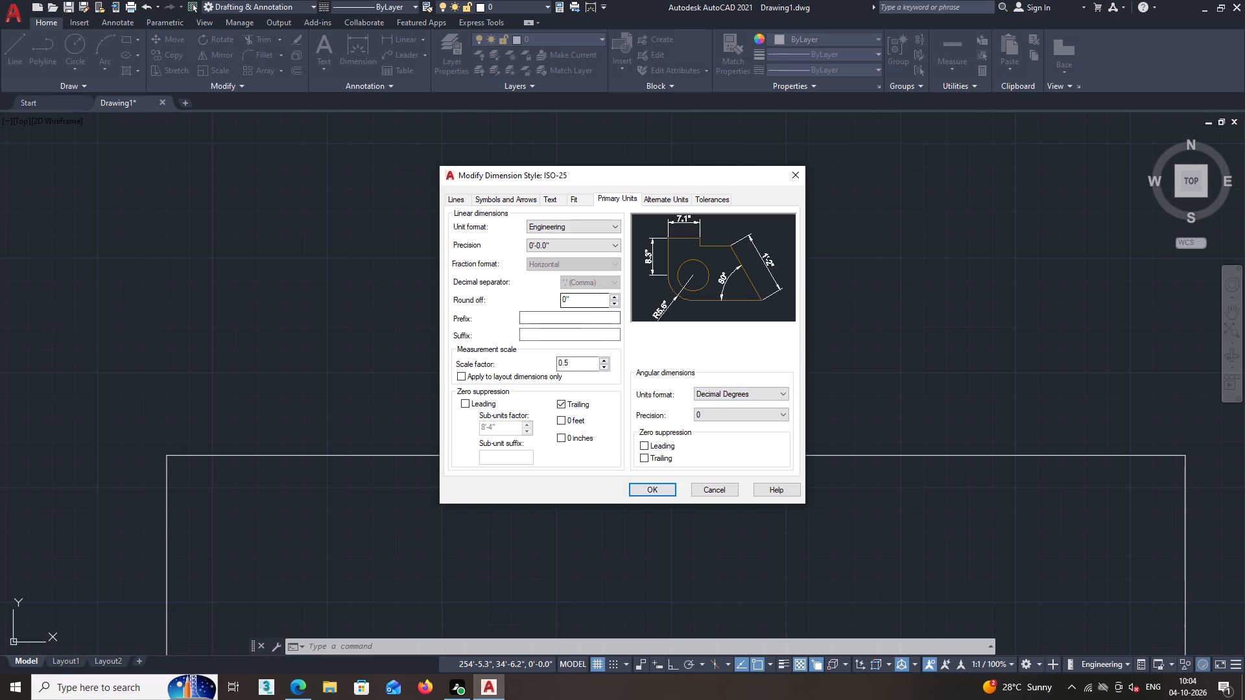
left_click(653, 485)
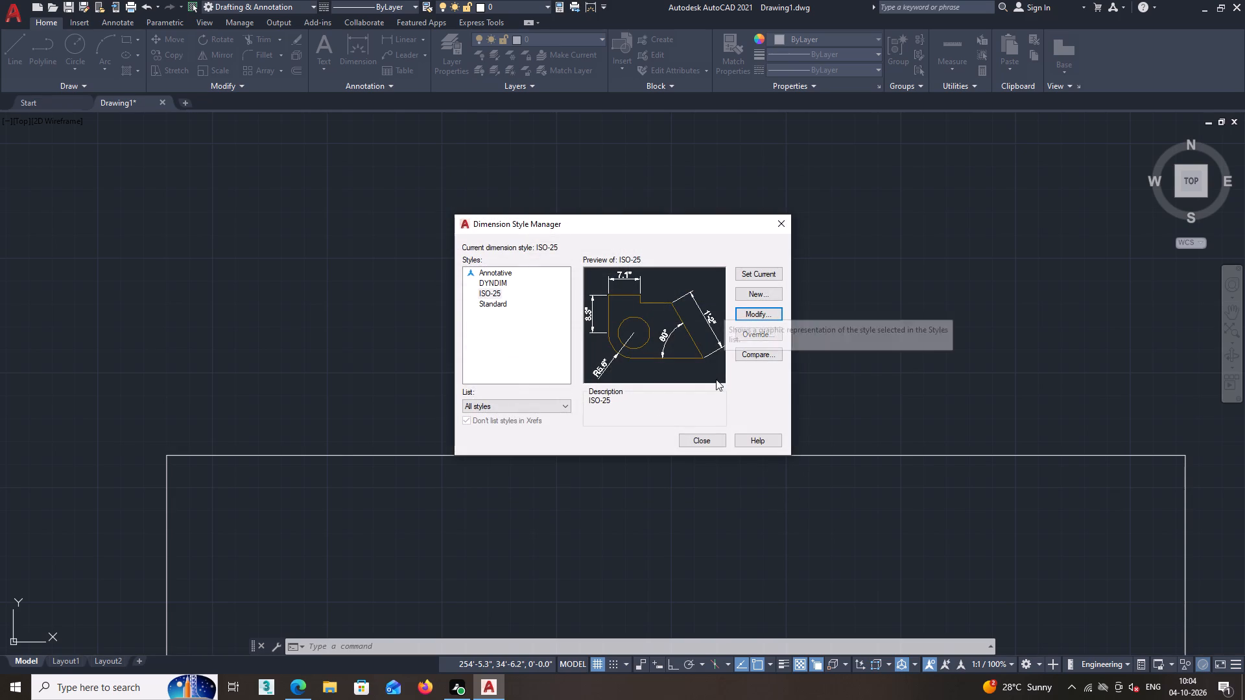
left_click(766, 271)
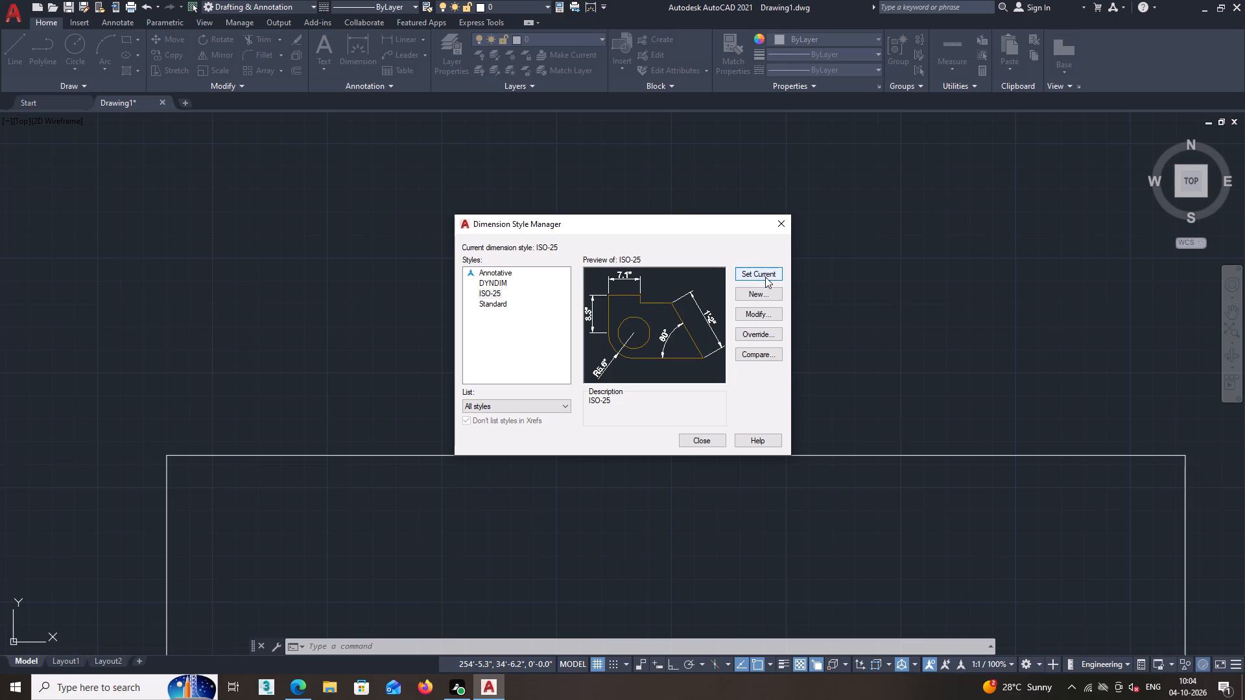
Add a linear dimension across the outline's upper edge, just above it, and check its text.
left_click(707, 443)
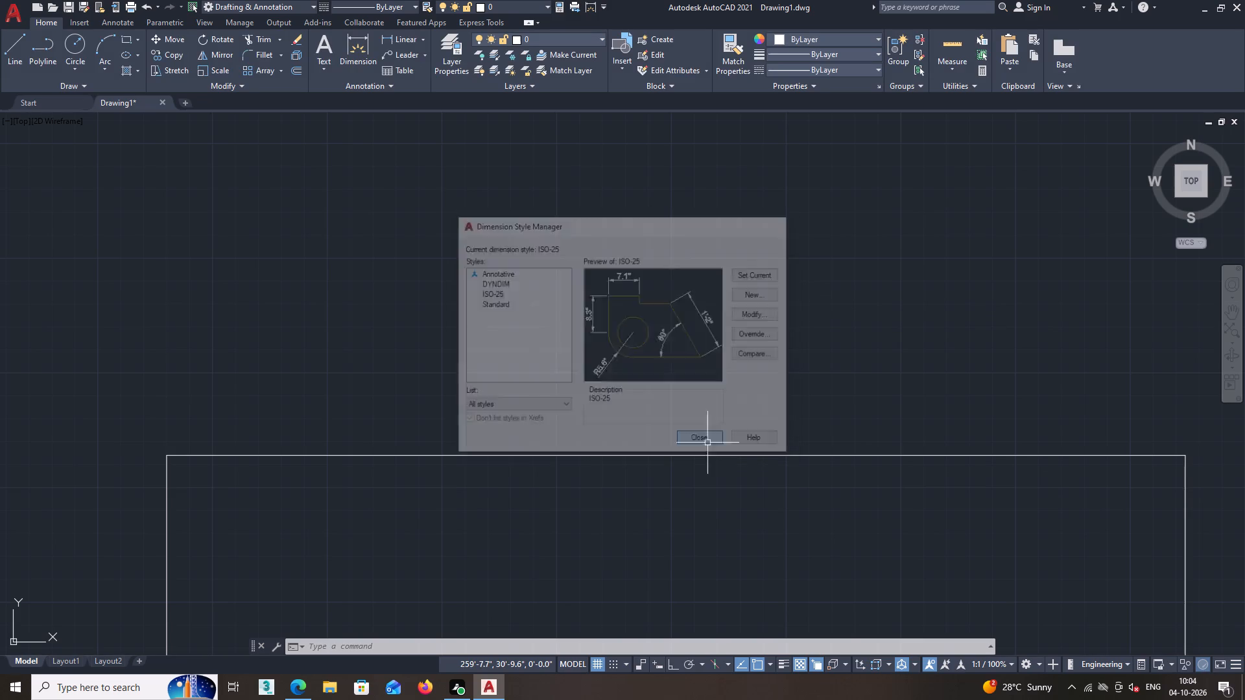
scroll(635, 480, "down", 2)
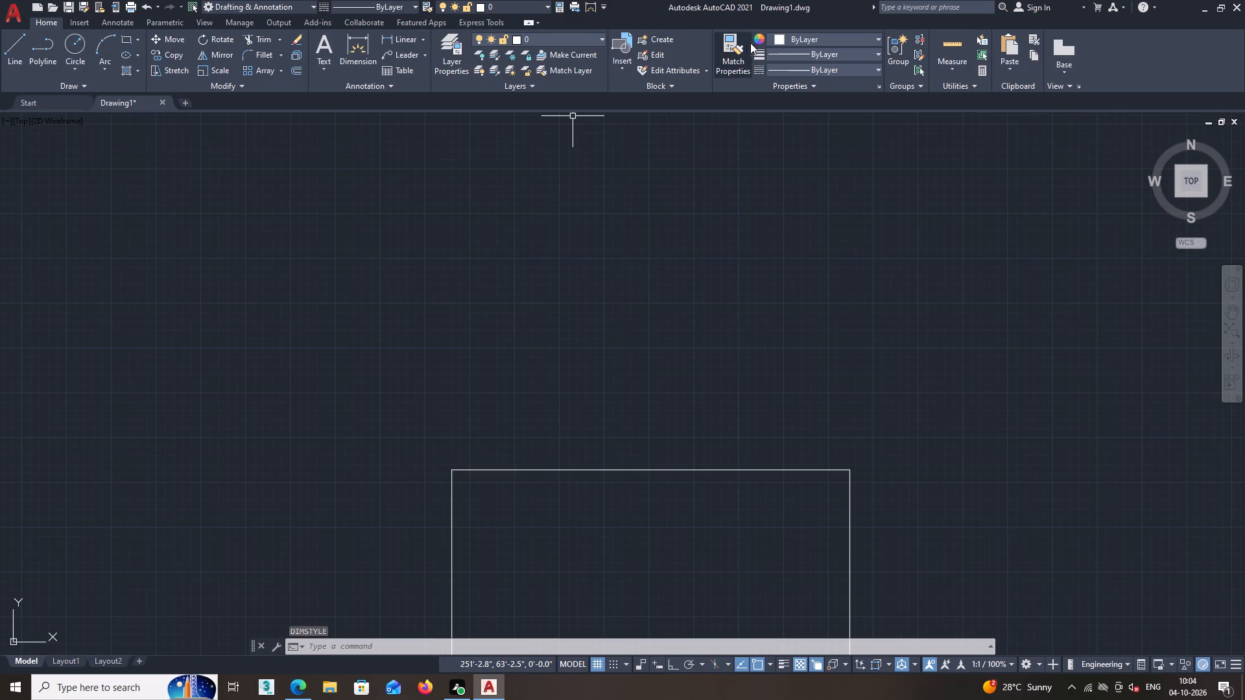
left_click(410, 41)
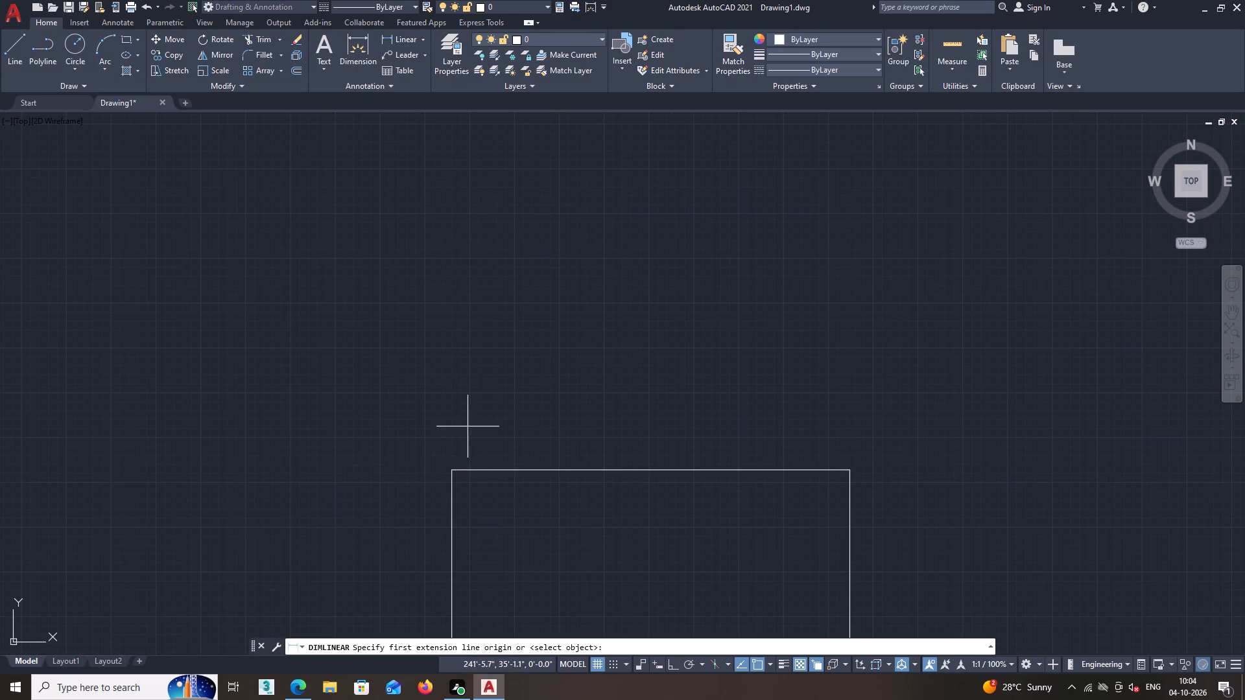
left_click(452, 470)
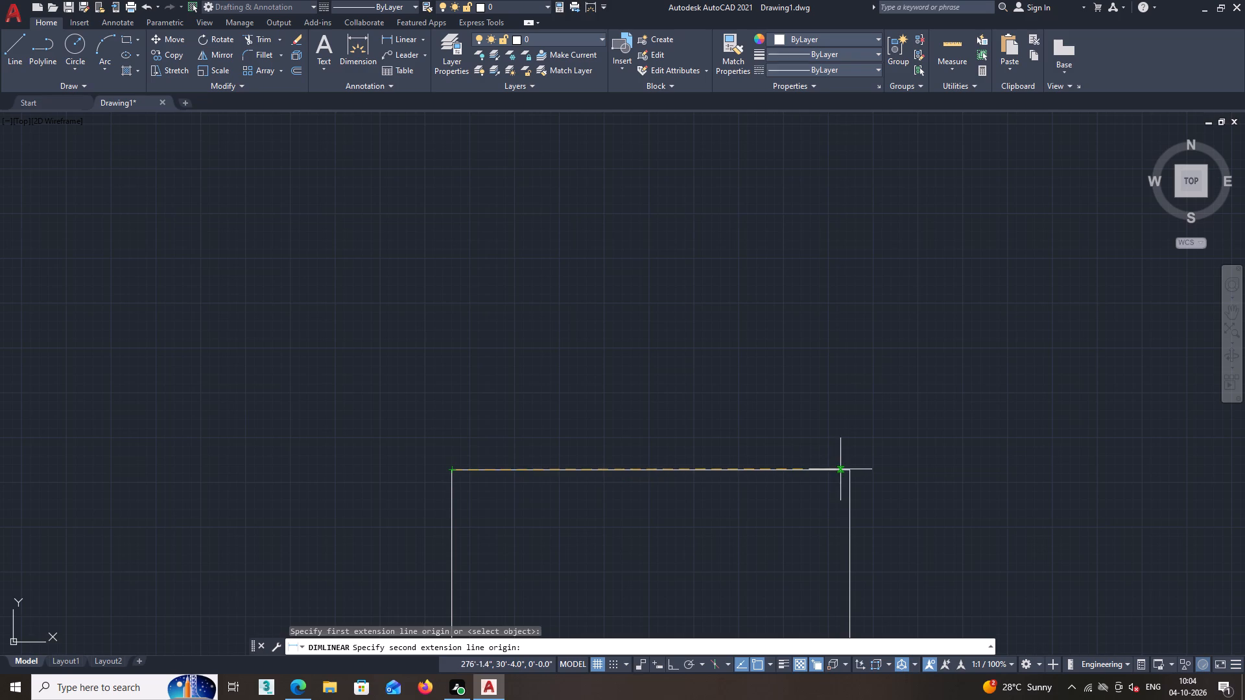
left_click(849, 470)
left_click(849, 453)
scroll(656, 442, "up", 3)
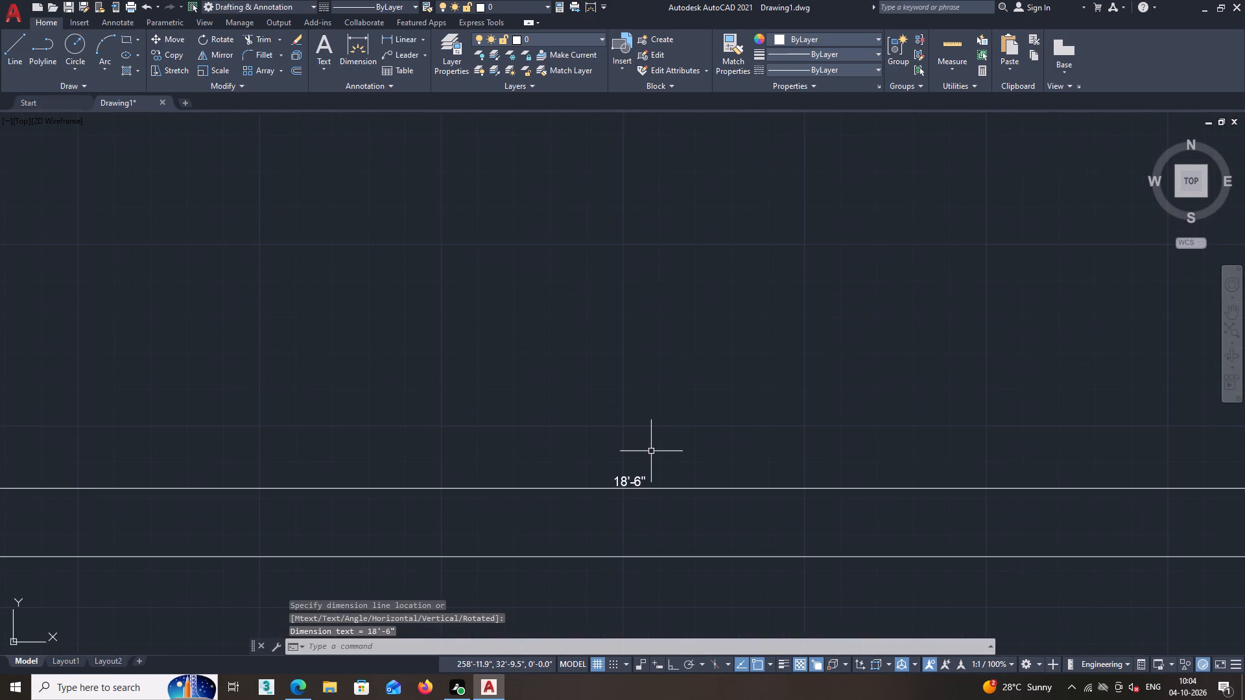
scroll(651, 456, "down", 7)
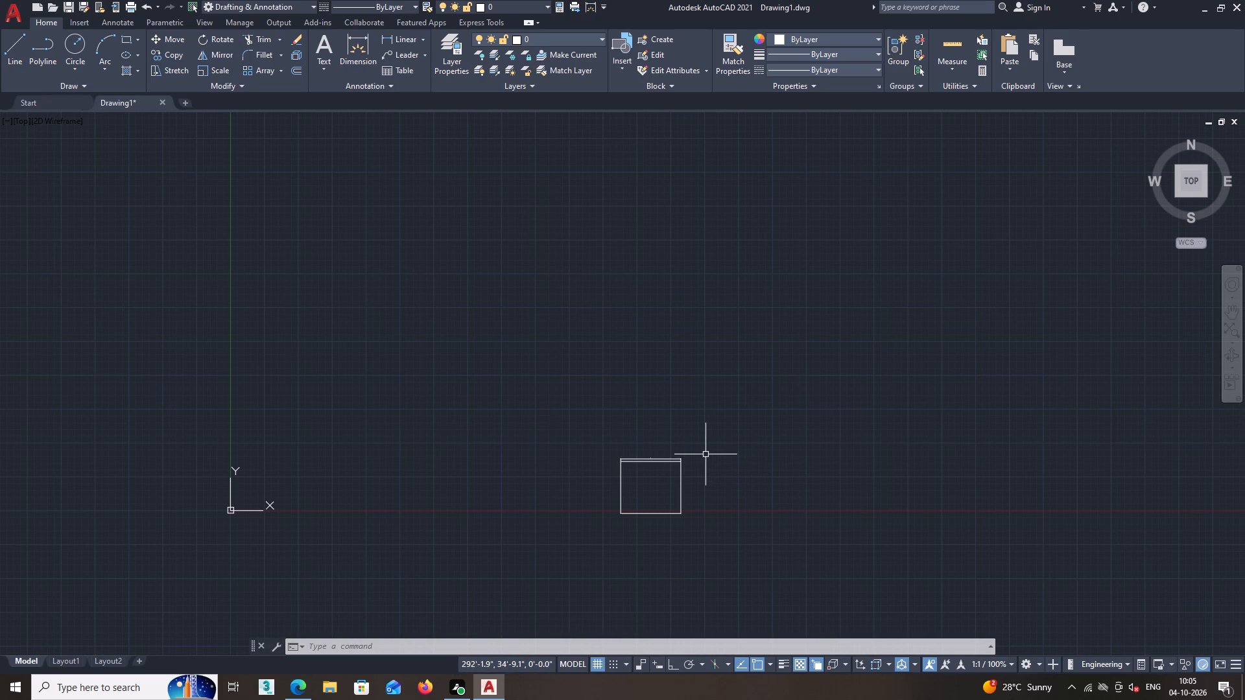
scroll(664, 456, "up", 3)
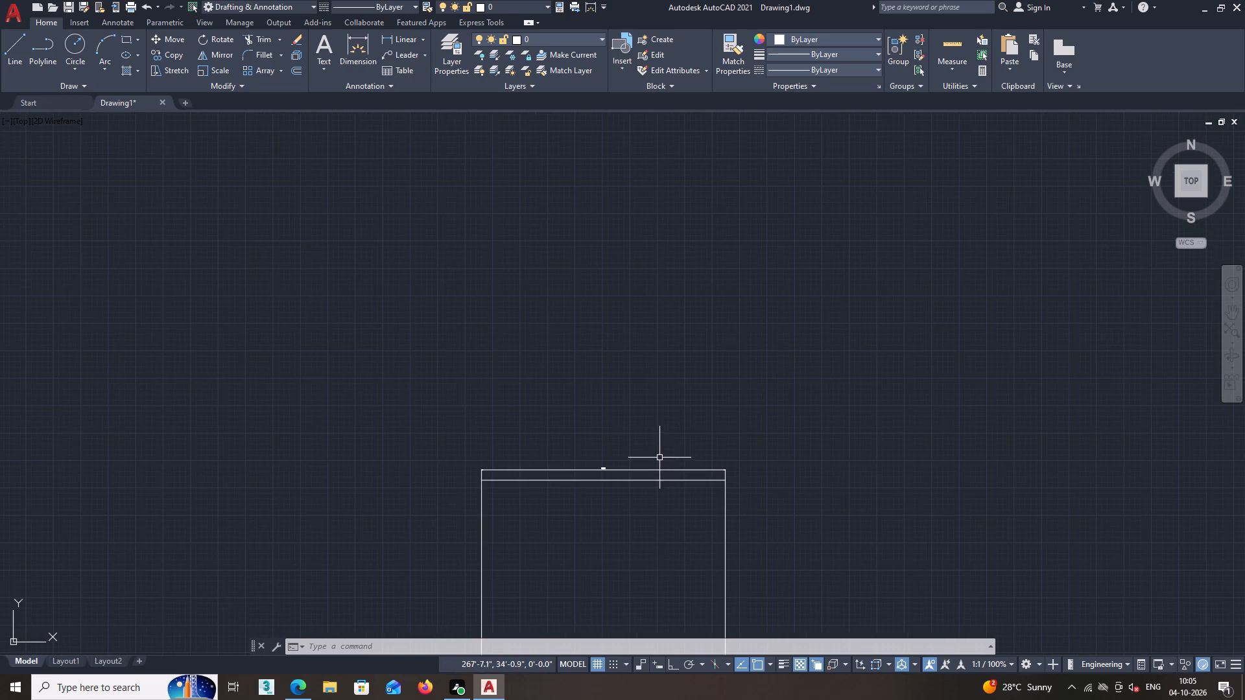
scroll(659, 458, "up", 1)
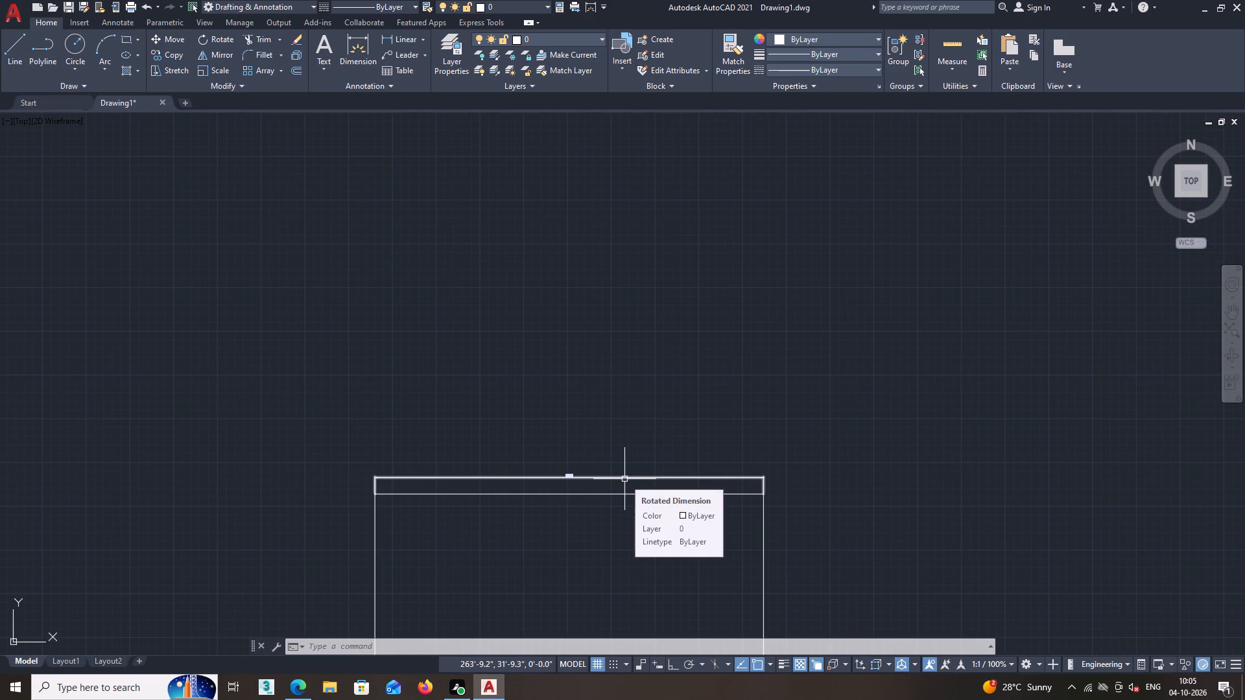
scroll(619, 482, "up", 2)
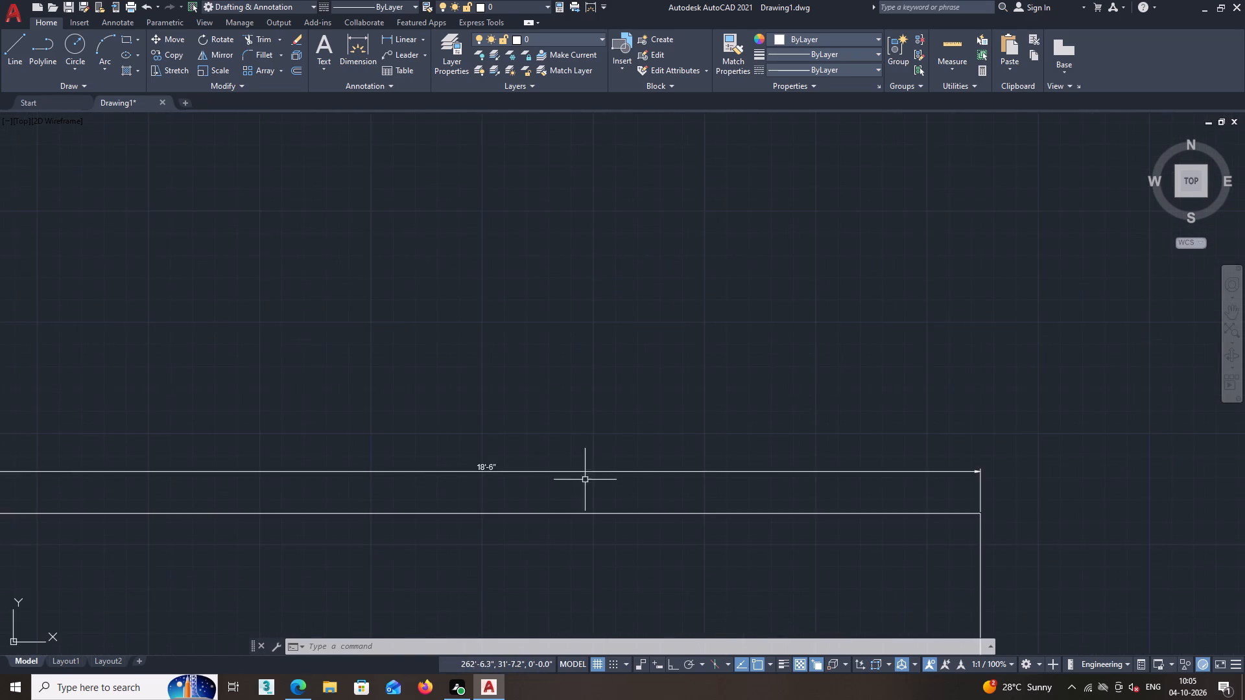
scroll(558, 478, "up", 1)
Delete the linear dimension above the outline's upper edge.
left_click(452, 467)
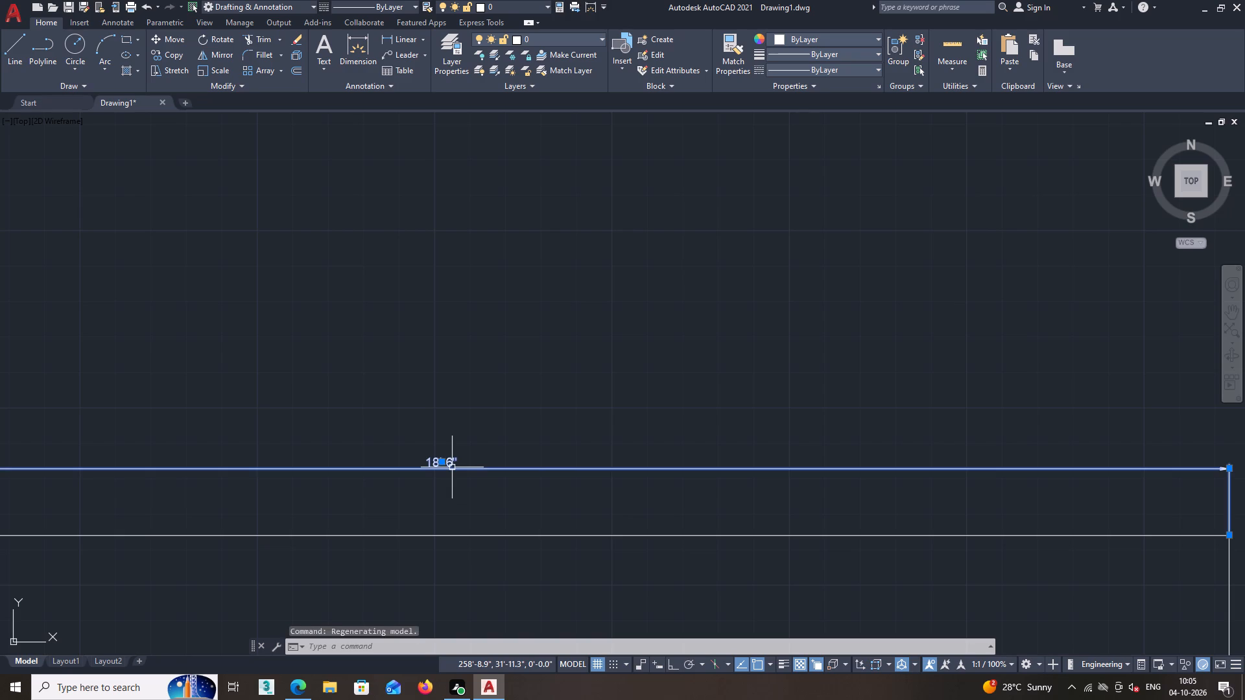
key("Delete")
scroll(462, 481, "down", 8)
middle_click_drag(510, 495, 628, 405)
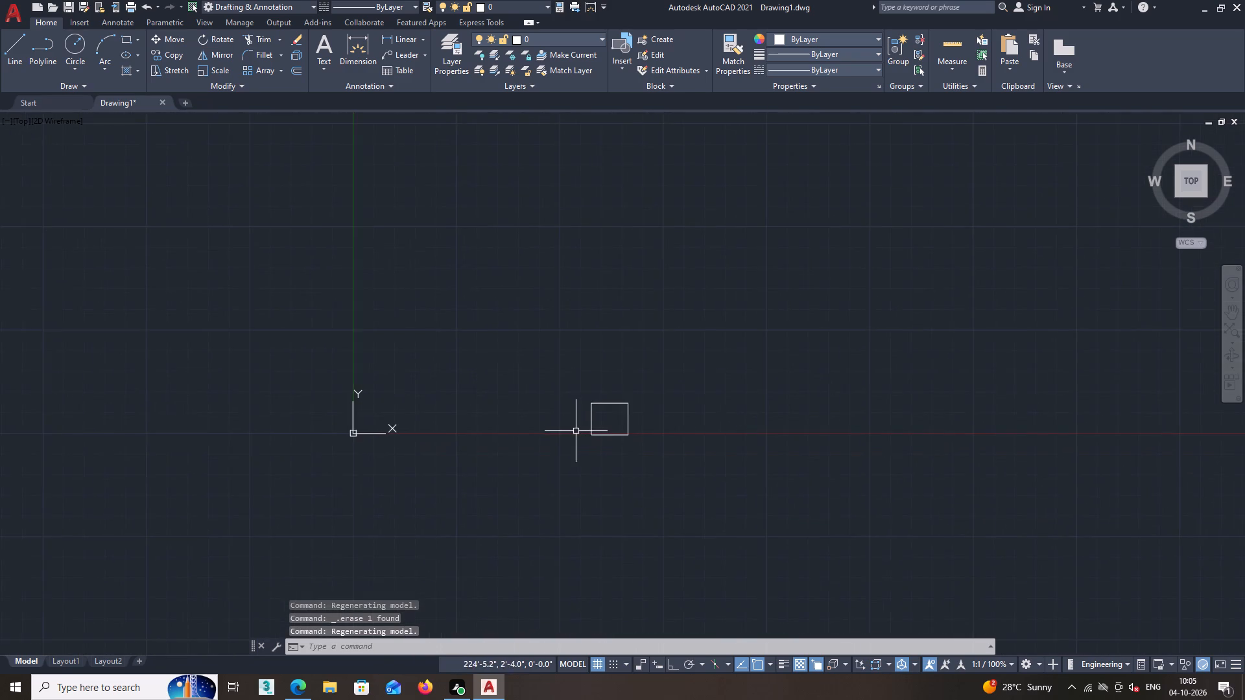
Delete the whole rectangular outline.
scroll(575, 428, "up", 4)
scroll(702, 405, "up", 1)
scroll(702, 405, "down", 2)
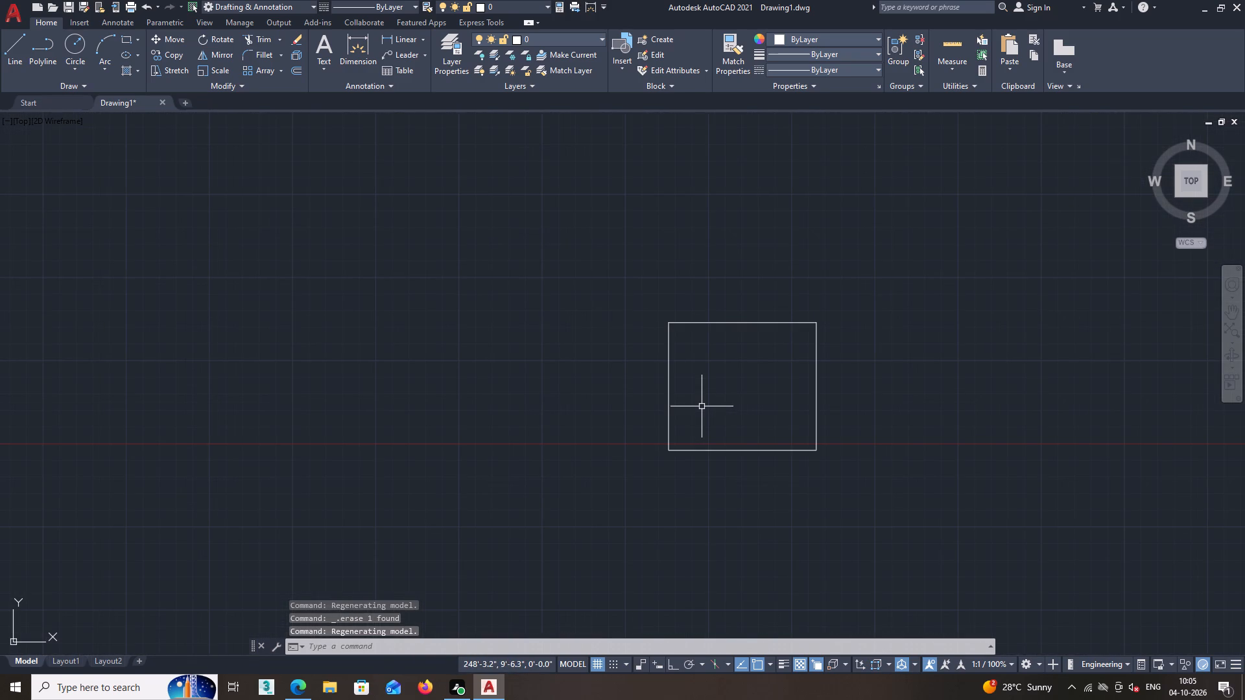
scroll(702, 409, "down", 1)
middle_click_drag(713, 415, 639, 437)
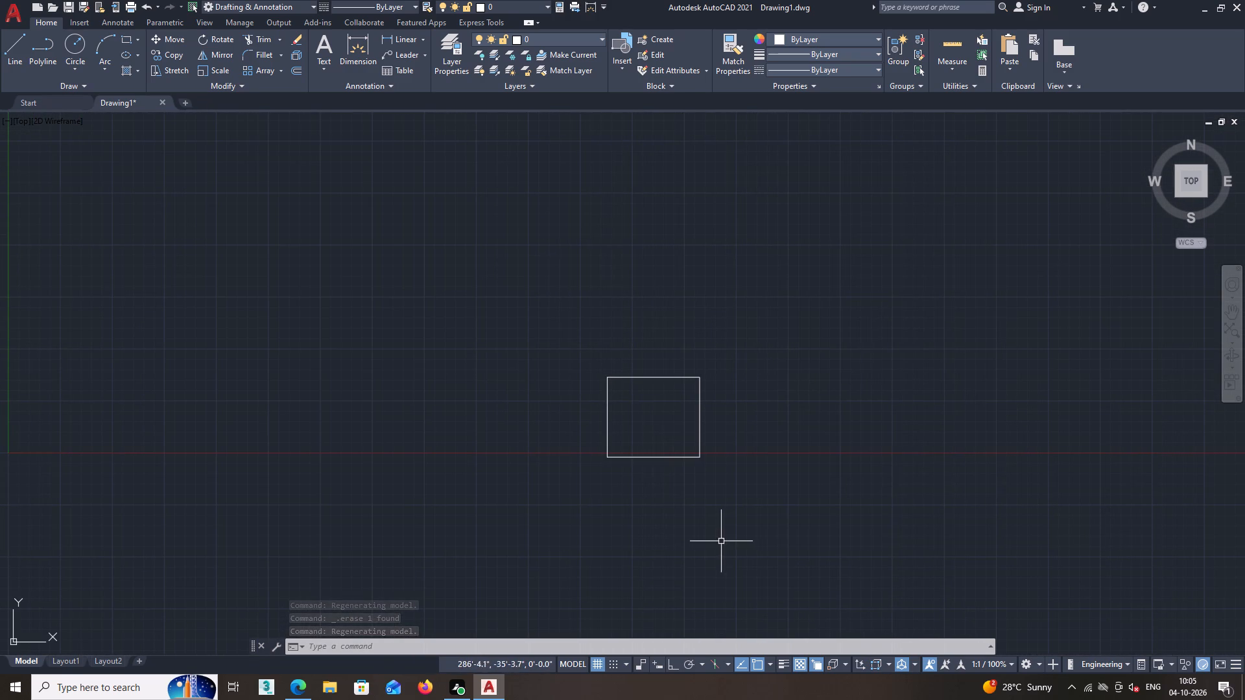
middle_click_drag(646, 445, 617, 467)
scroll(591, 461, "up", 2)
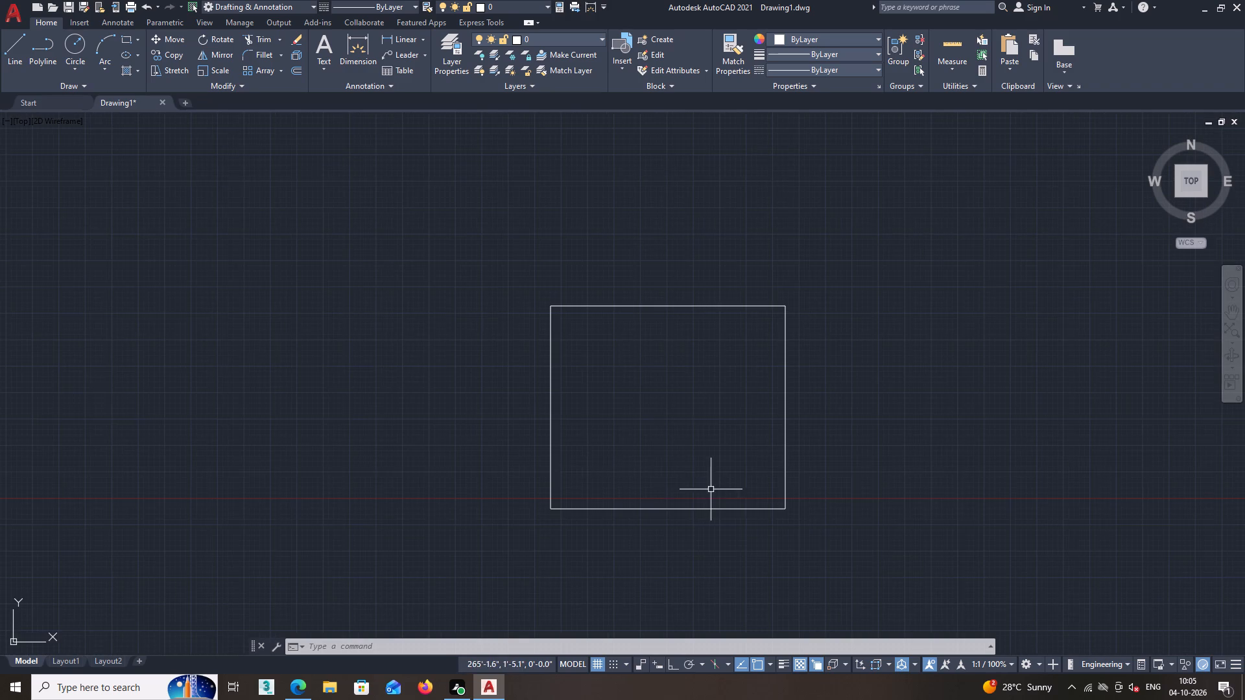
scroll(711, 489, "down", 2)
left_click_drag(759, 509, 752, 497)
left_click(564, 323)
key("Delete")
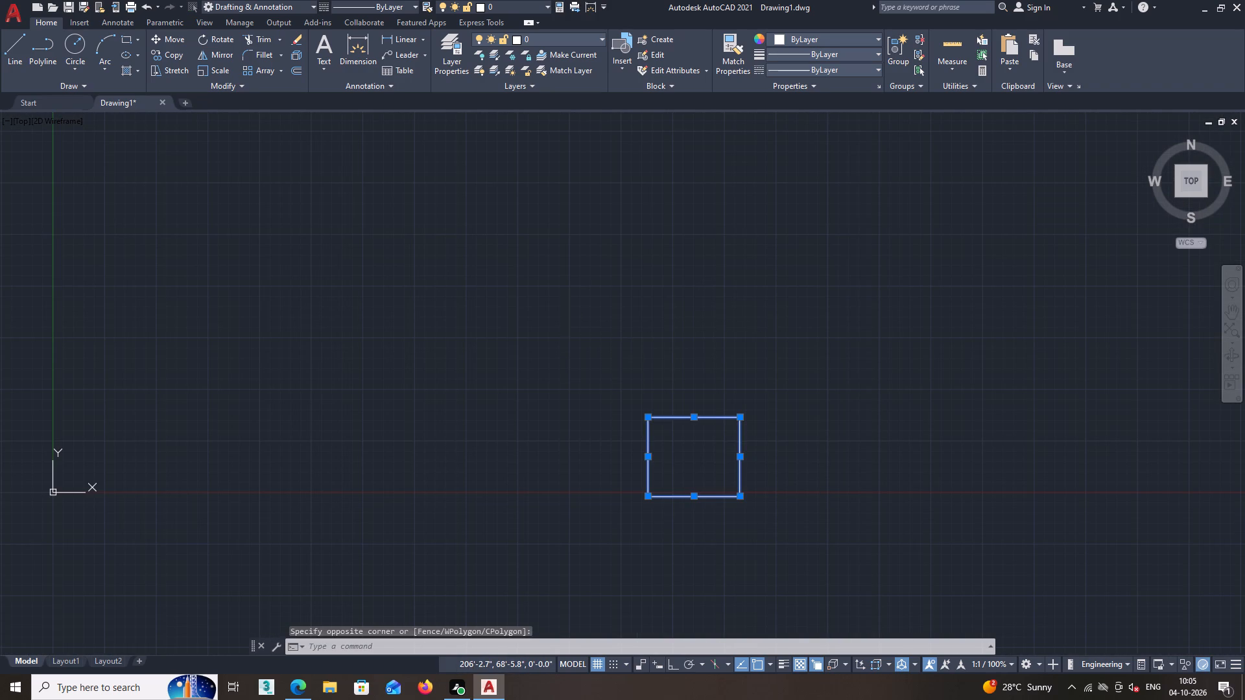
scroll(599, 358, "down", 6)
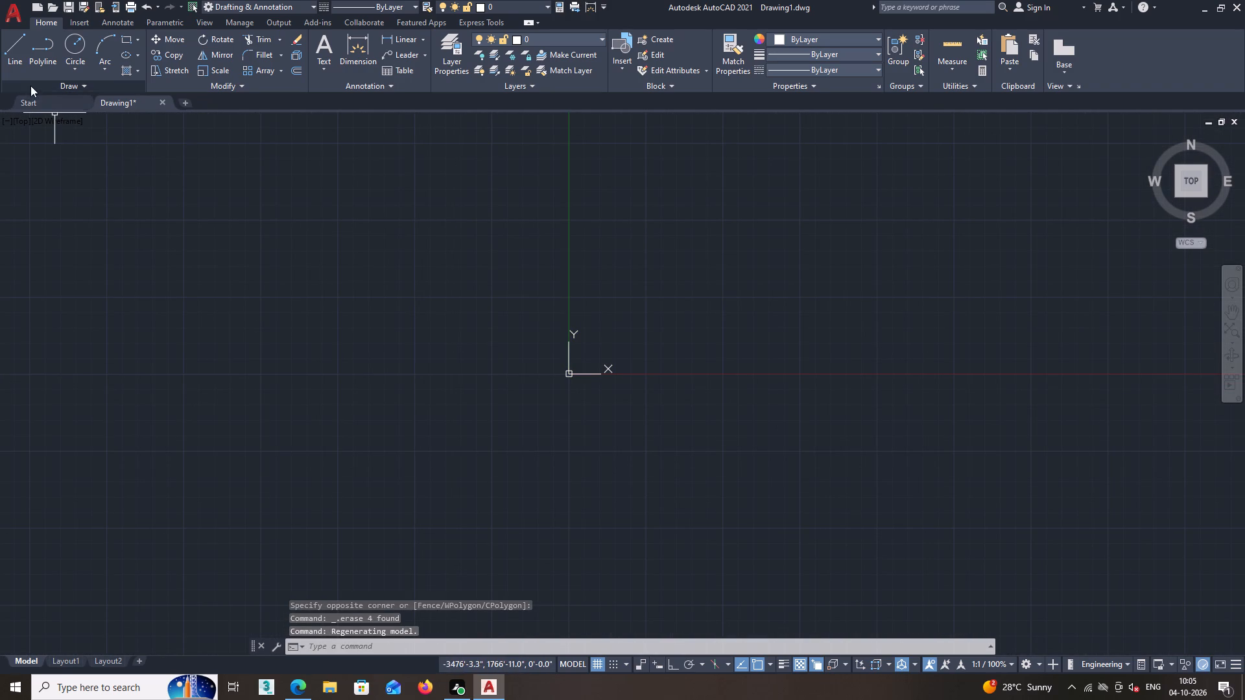
Close Drawing1 without saving it and start a new blank drawing.
left_click(164, 100)
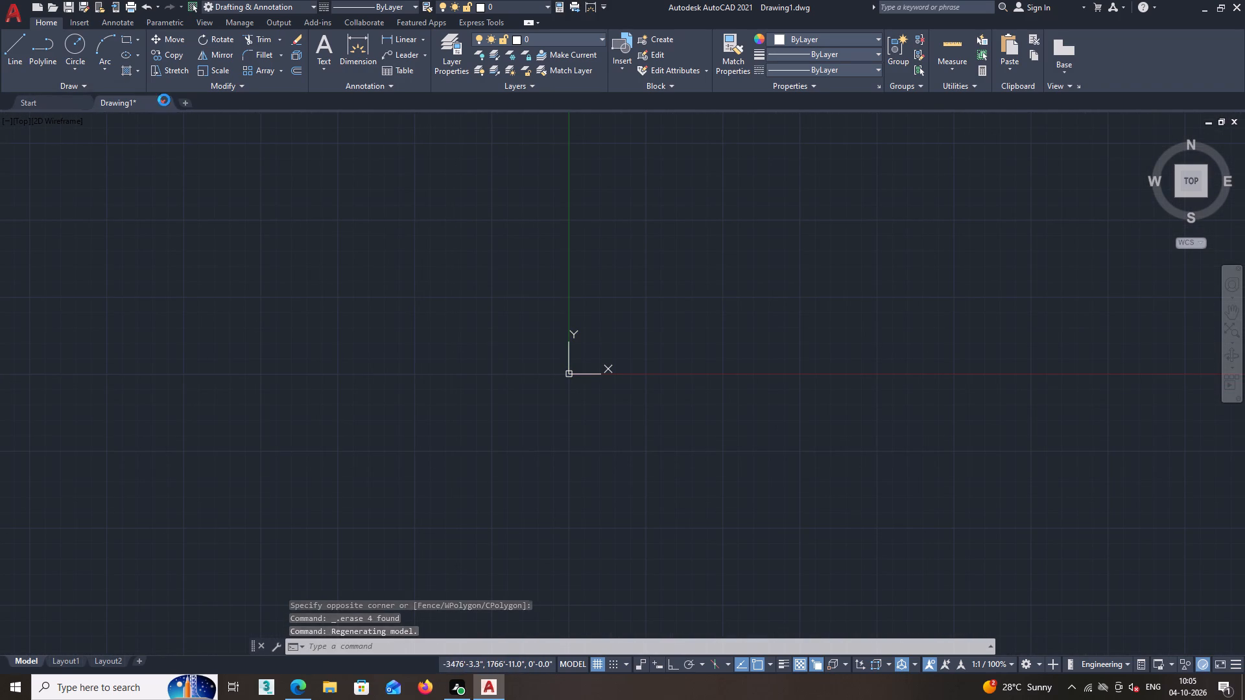
left_click(621, 371)
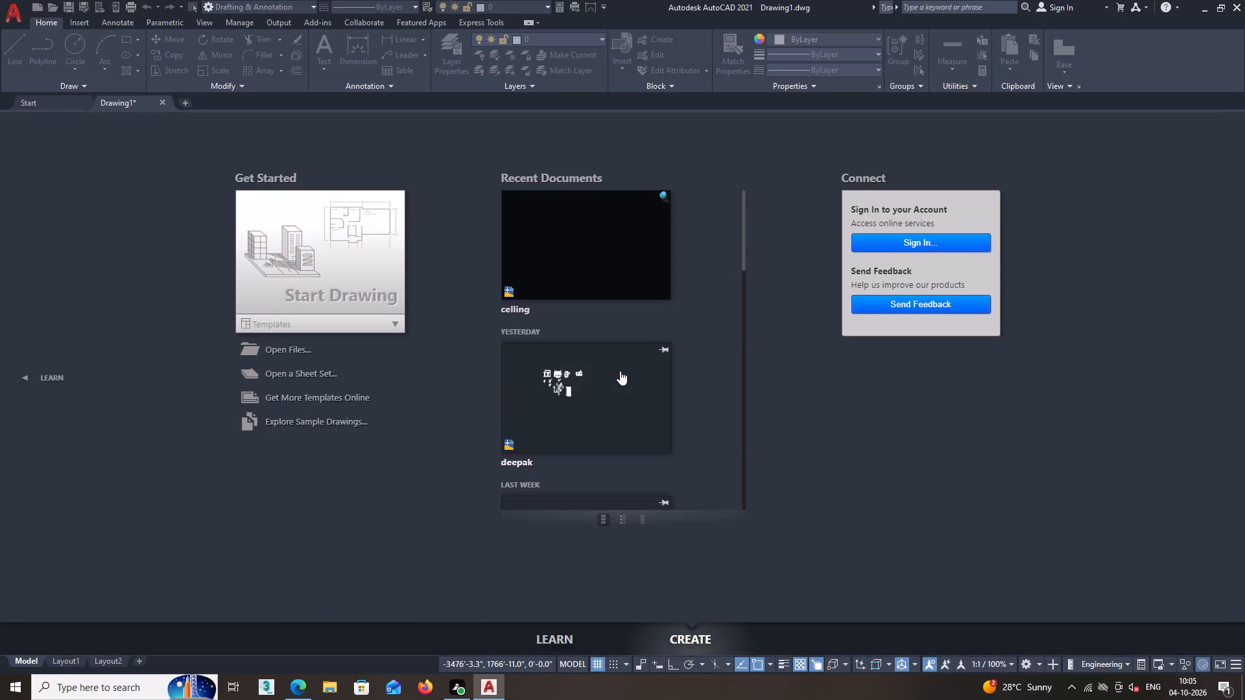
double_click(332, 297)
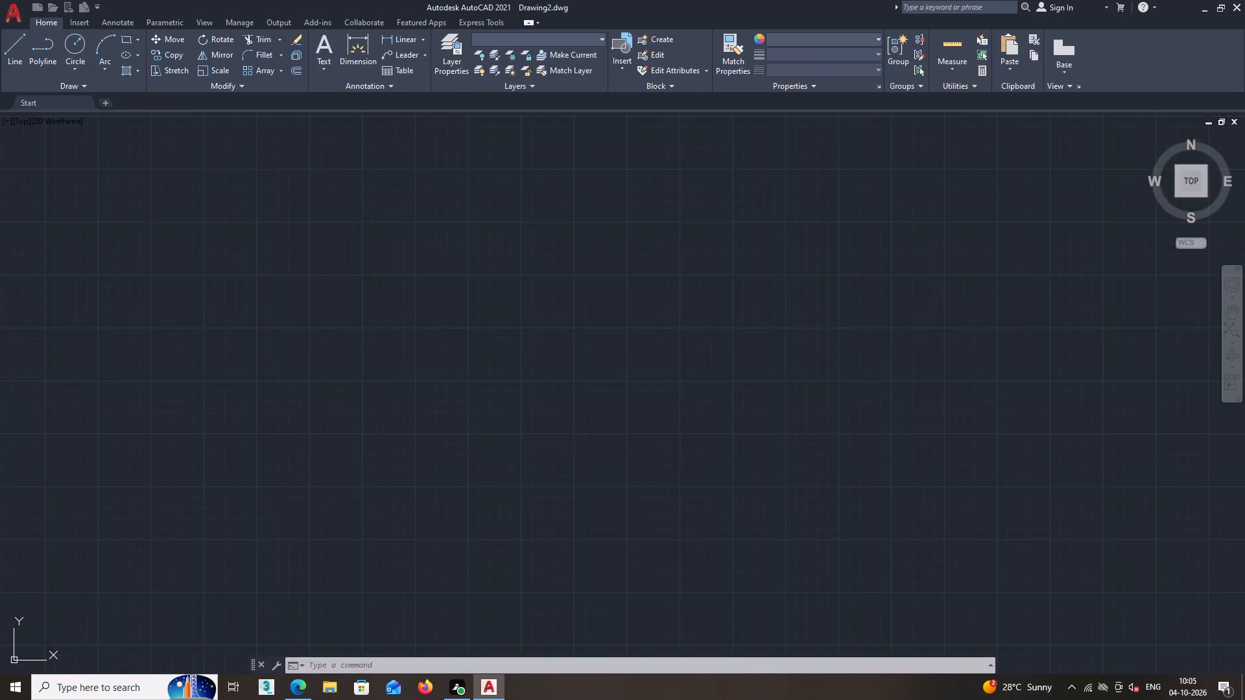
Draw a vertical construction line through a point near the X axis, about 5491 units from the origin.
scroll(487, 291, "down", 2)
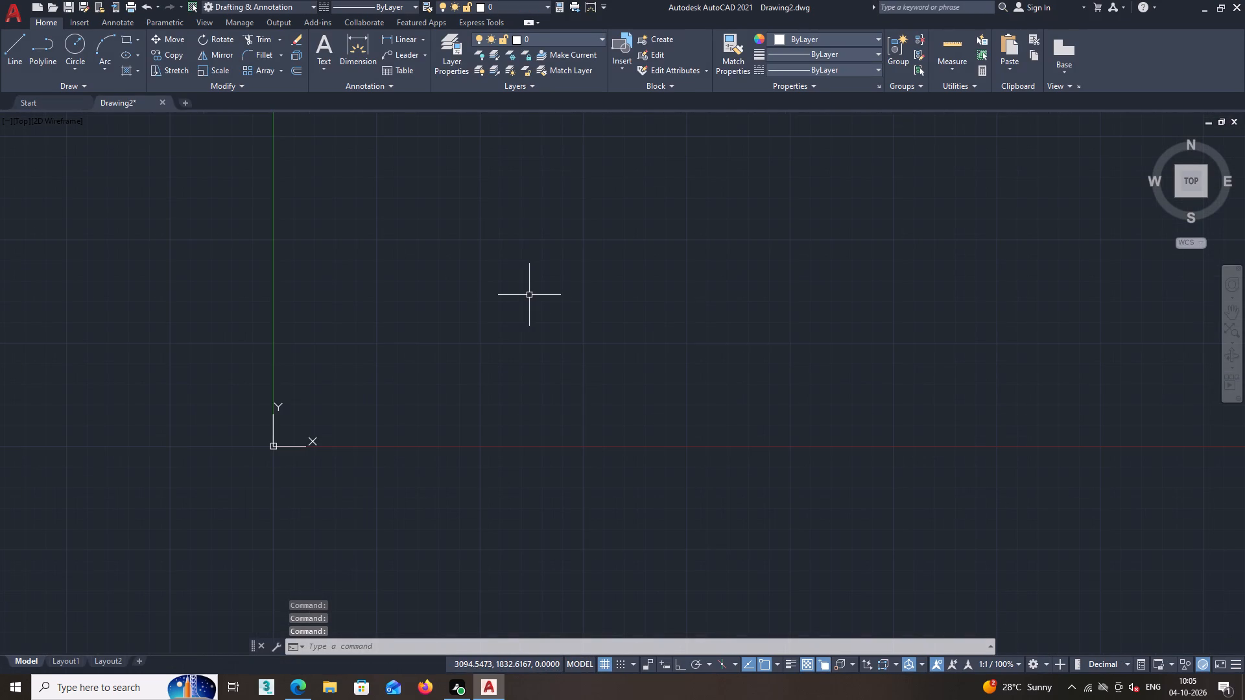
scroll(529, 295, "up", 1)
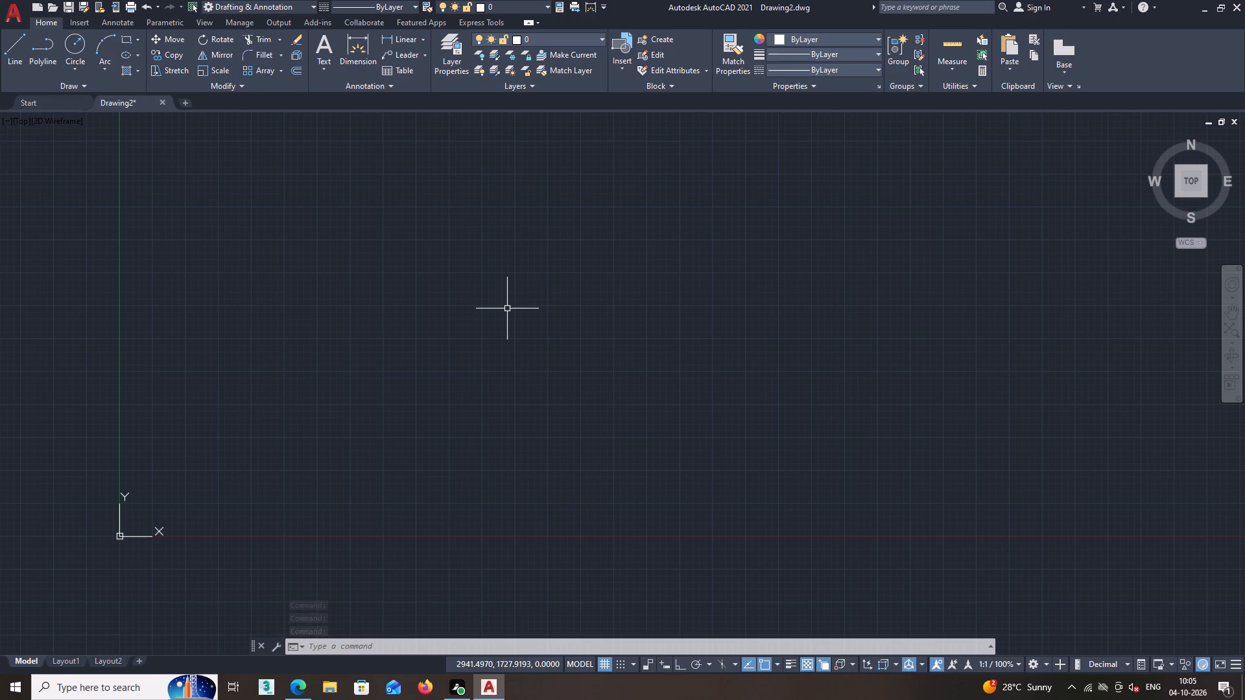
type("xl")
key("Return")
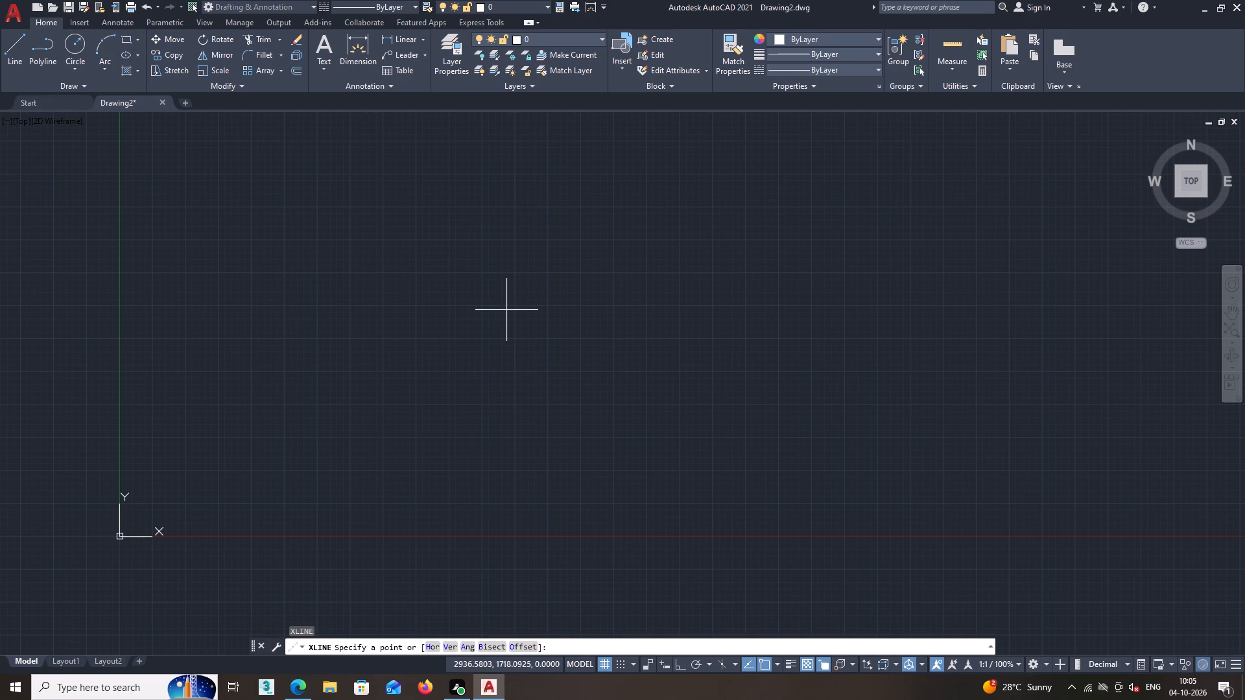
key("v")
key("Return")
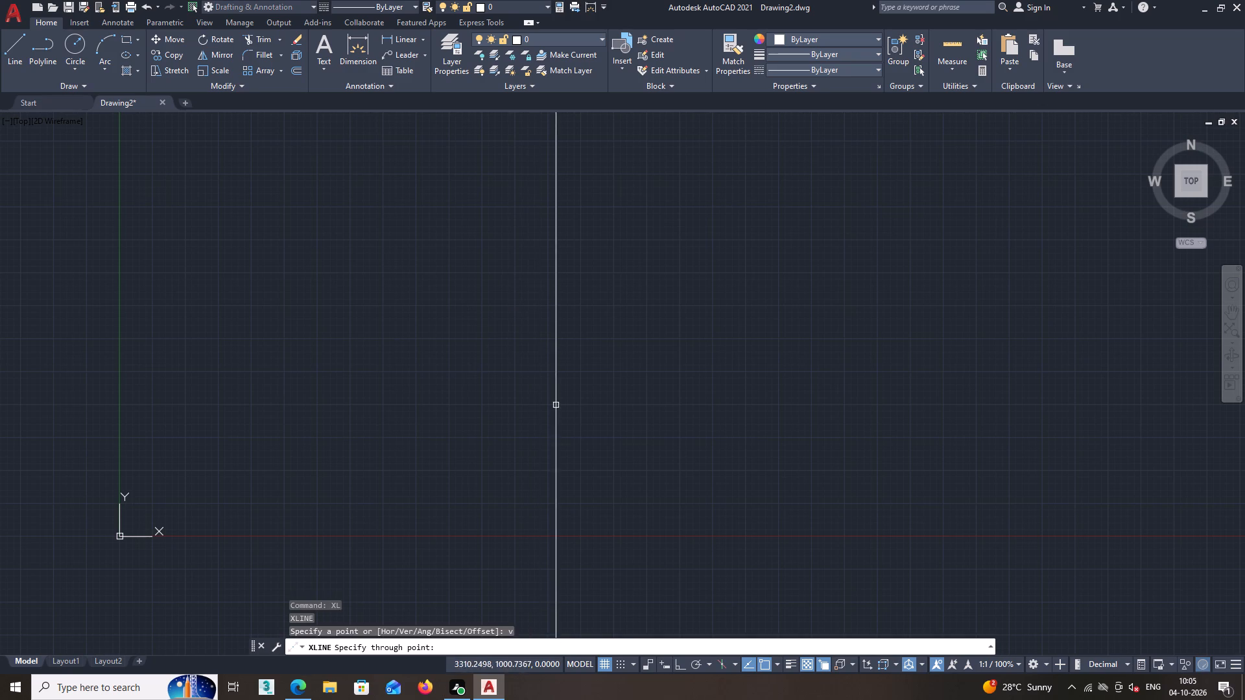
scroll(562, 418, "down", 2)
left_click(672, 465)
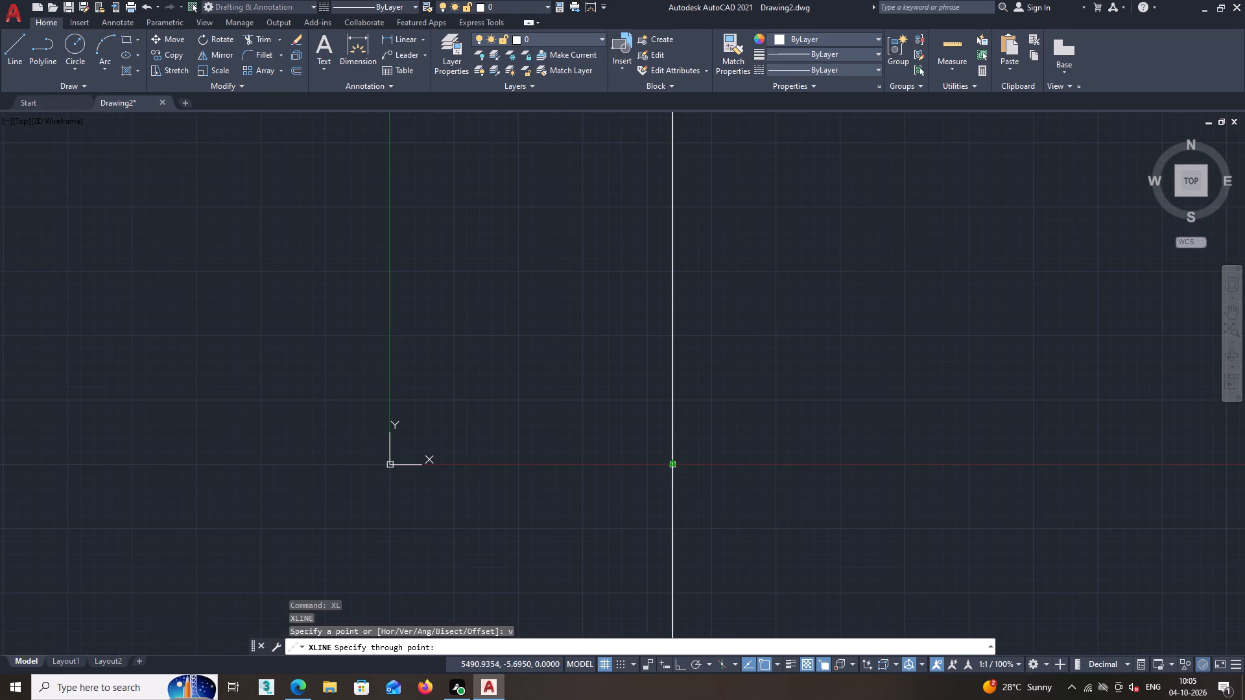
key("space")
Draw a horizontal construction line through the point on the vertical line near the X axis.
type("xl")
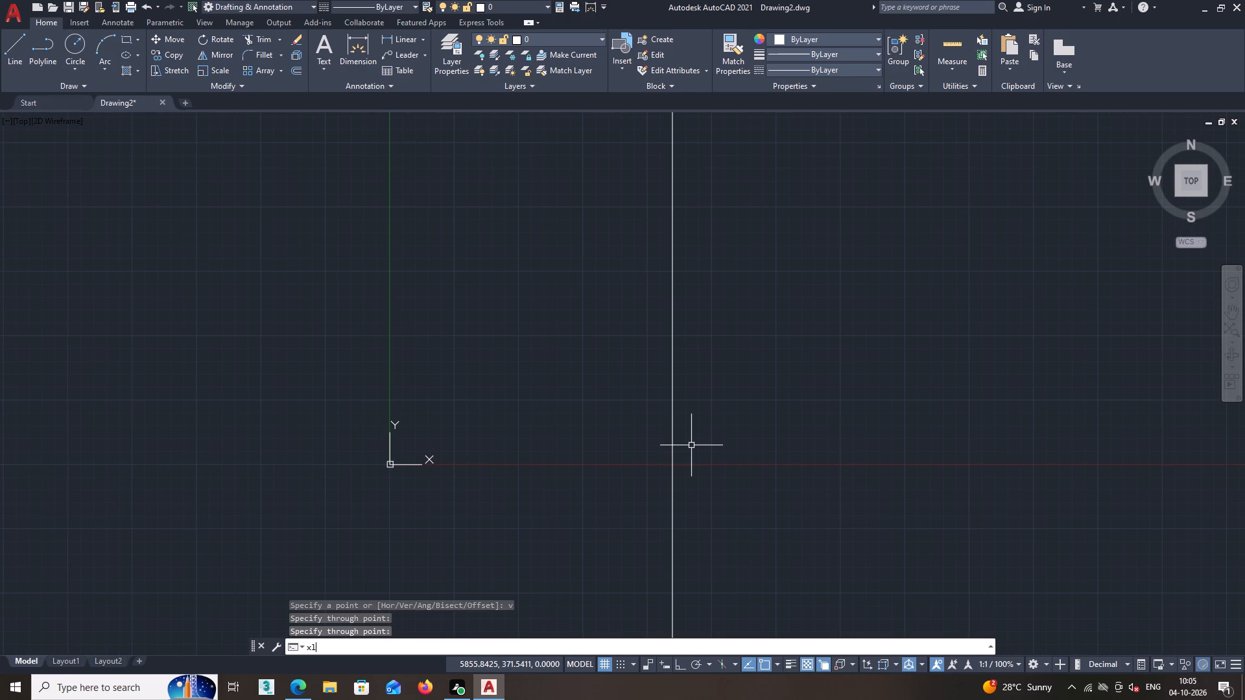
key("Return")
key("h")
key("Return")
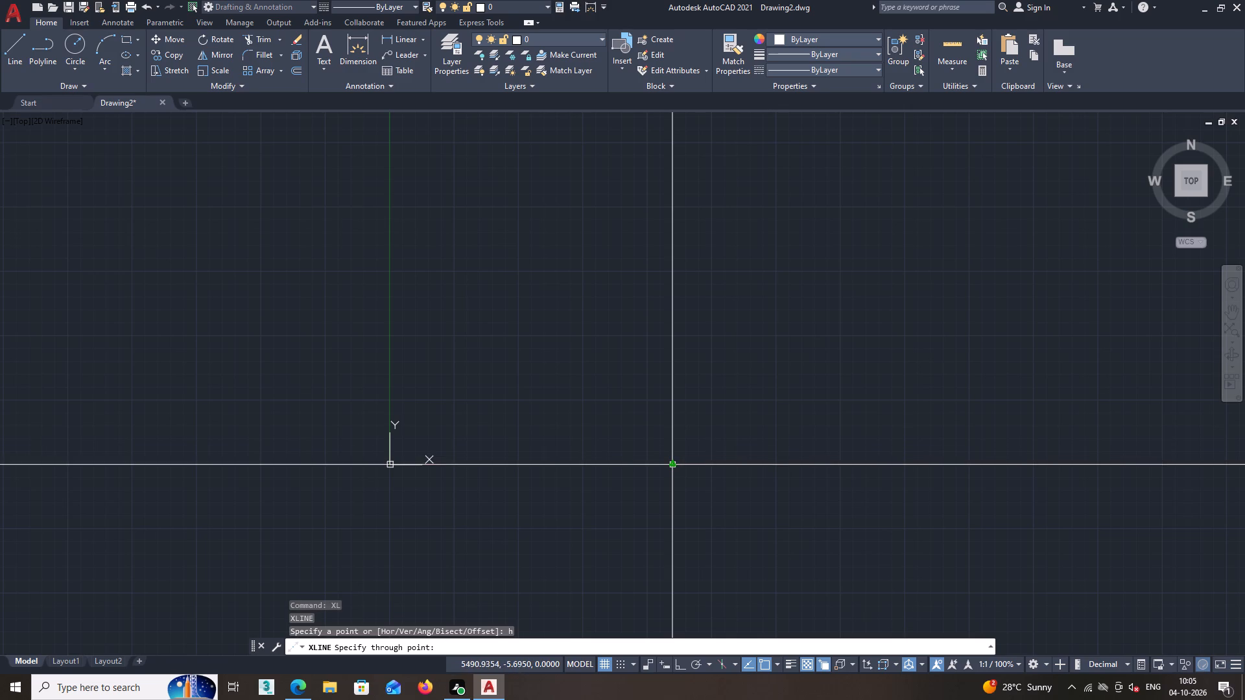
left_click(671, 465)
key("space")
Trim the horizontal line's part left of the crossing and the vertical line's part below it, leaving an L-shaped corner.
type("tr")
key("Return")
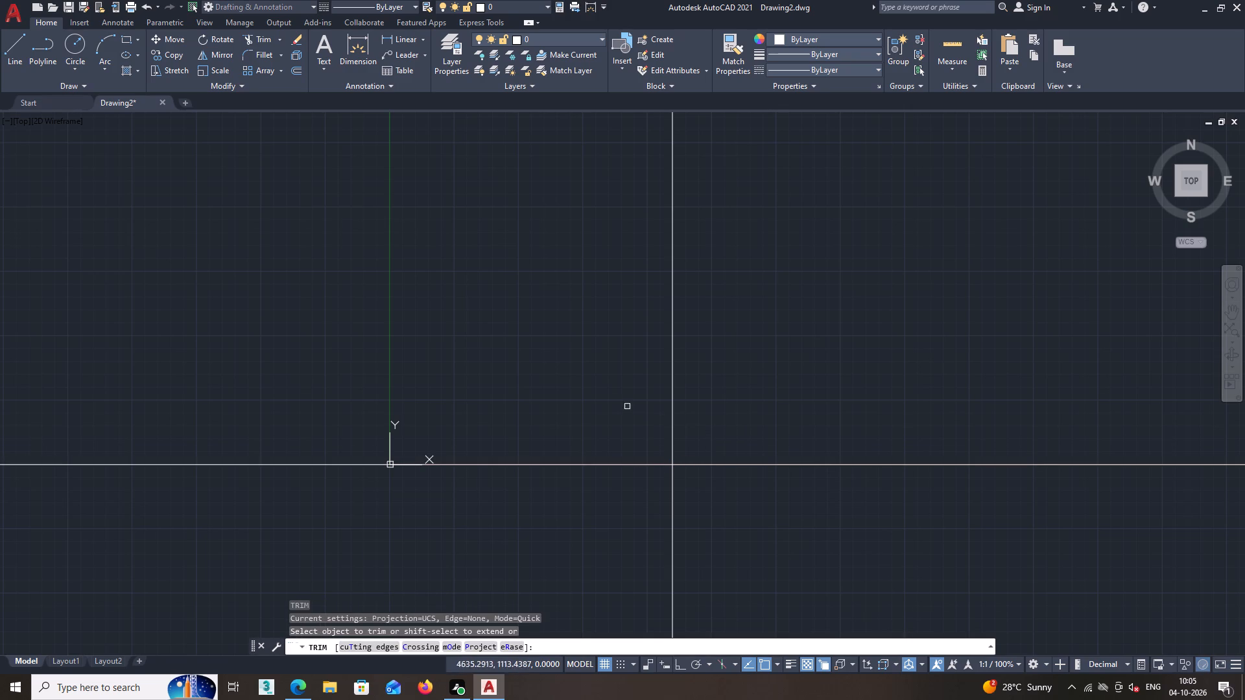
left_click(595, 391)
left_click(675, 531)
scroll(675, 530, "down", 2)
middle_click_drag(710, 402, 665, 476)
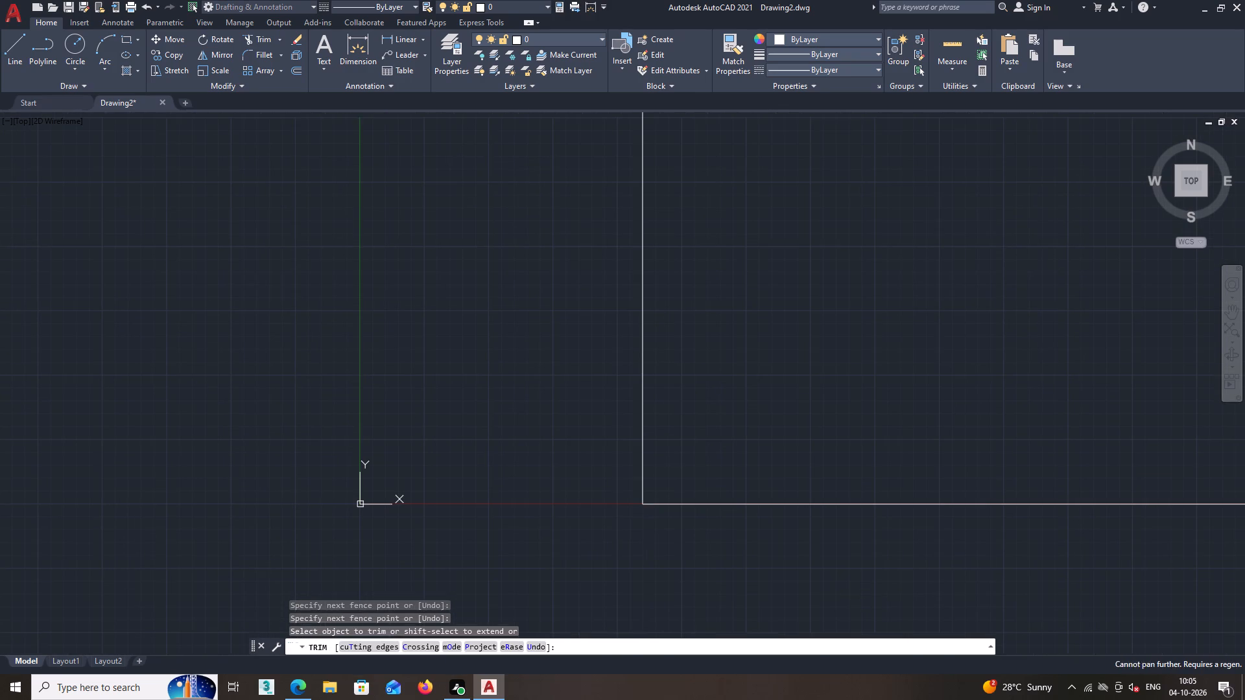
key("space")
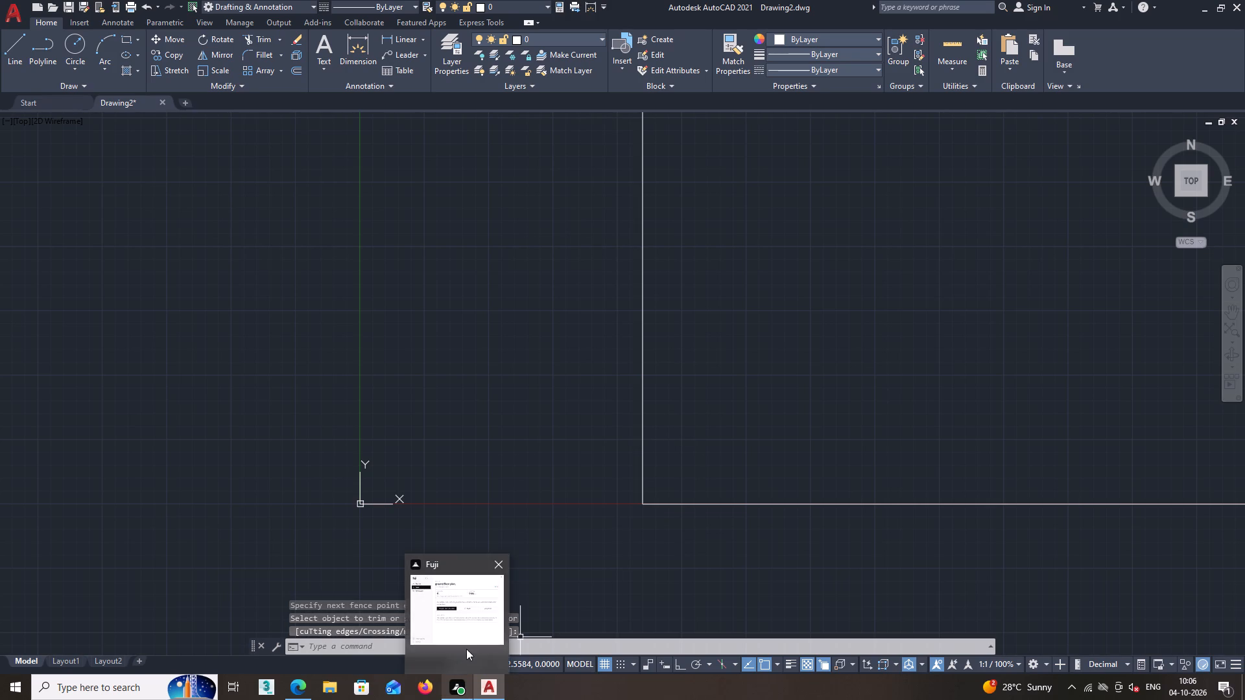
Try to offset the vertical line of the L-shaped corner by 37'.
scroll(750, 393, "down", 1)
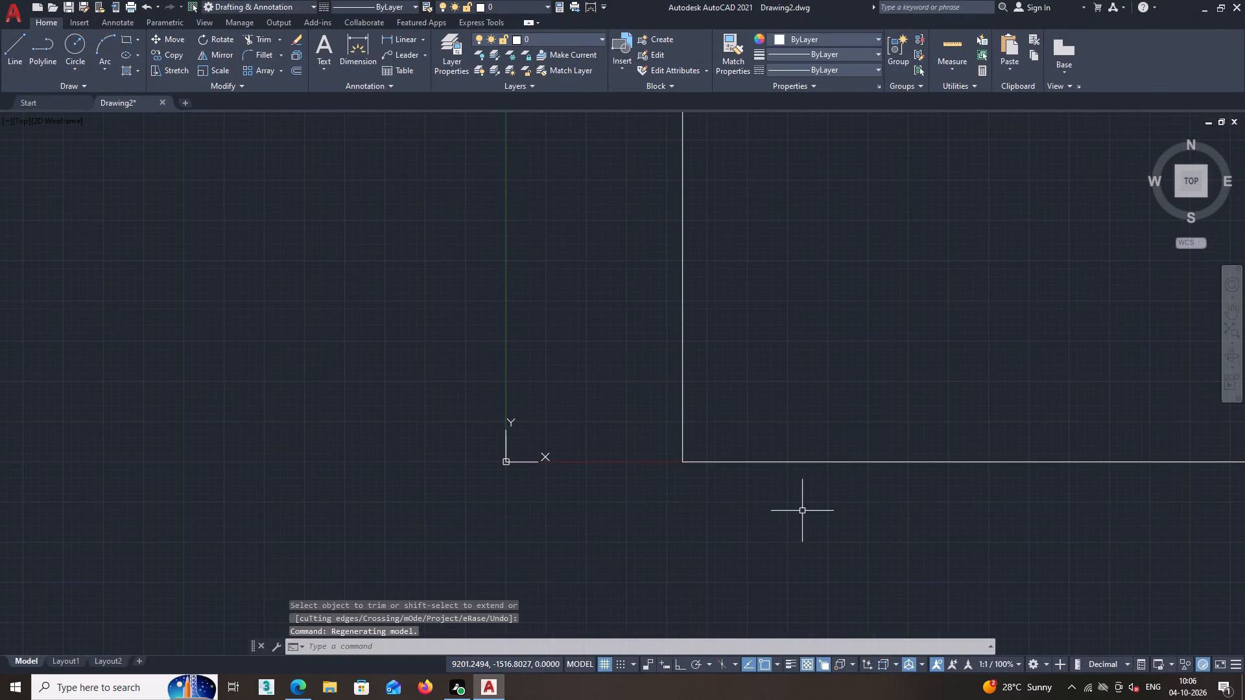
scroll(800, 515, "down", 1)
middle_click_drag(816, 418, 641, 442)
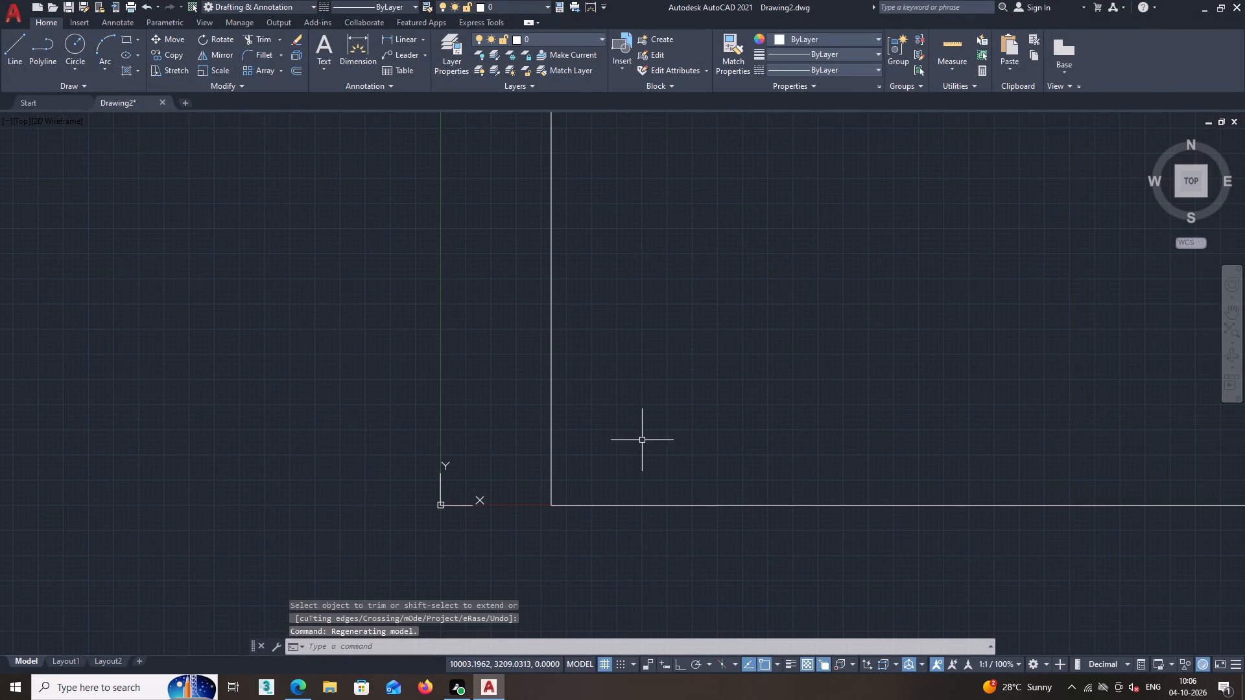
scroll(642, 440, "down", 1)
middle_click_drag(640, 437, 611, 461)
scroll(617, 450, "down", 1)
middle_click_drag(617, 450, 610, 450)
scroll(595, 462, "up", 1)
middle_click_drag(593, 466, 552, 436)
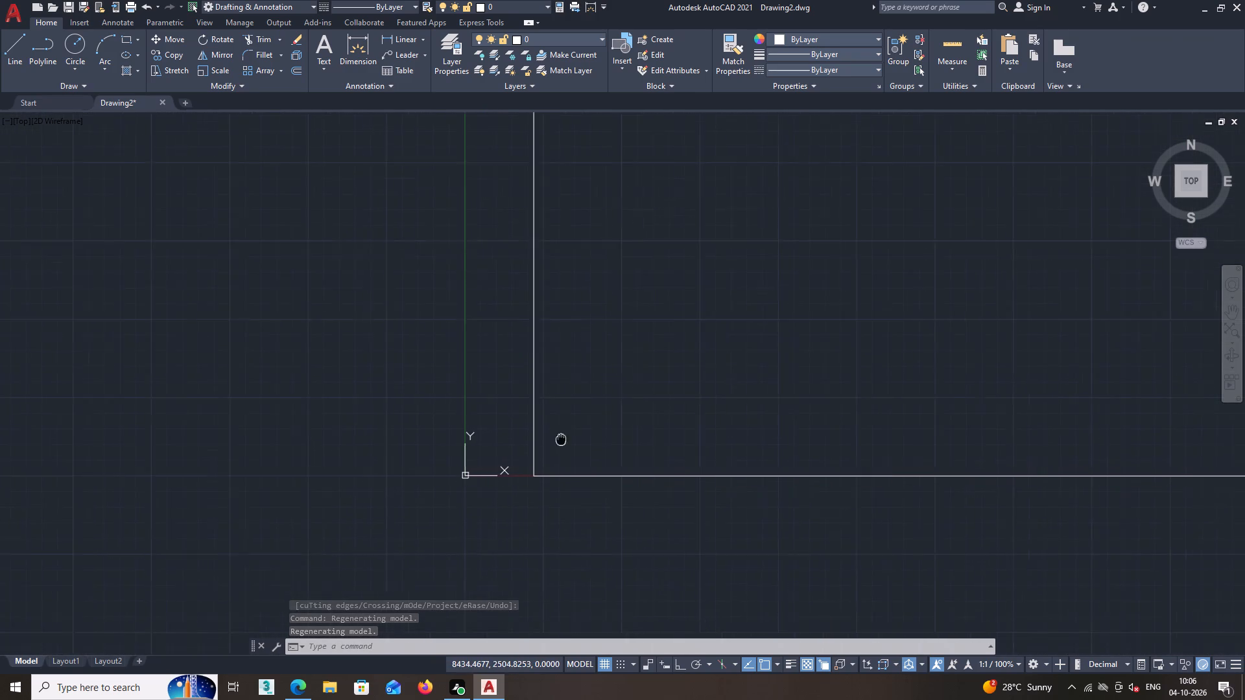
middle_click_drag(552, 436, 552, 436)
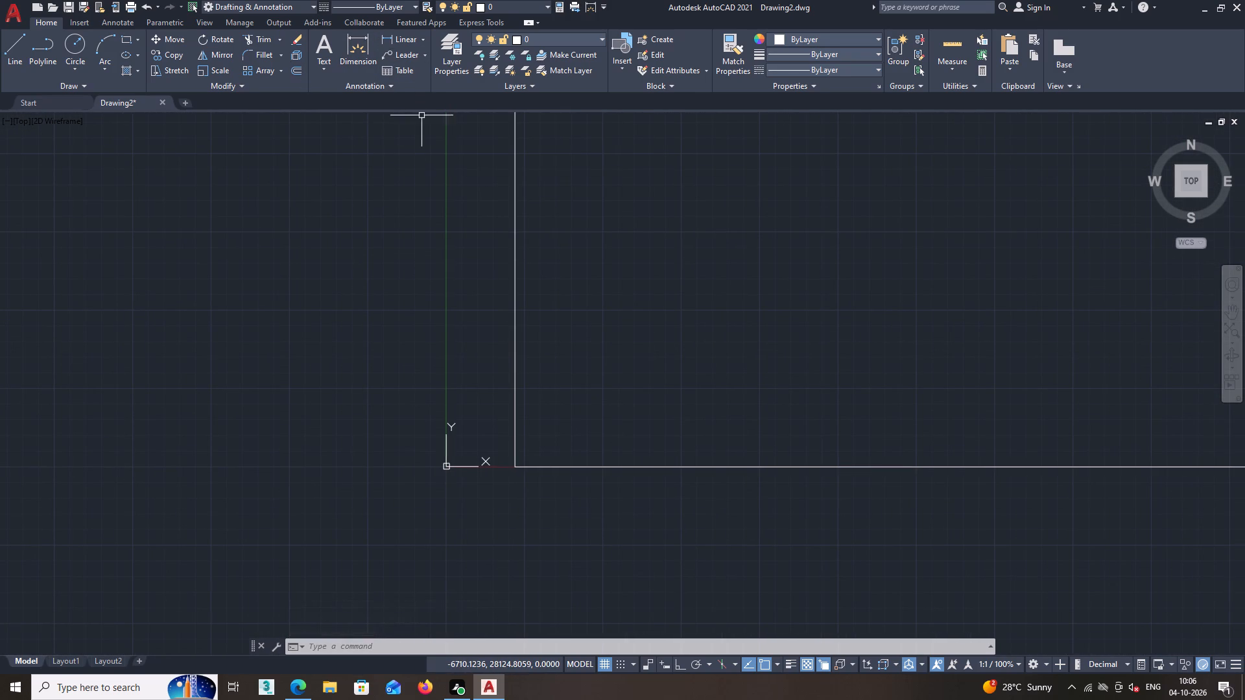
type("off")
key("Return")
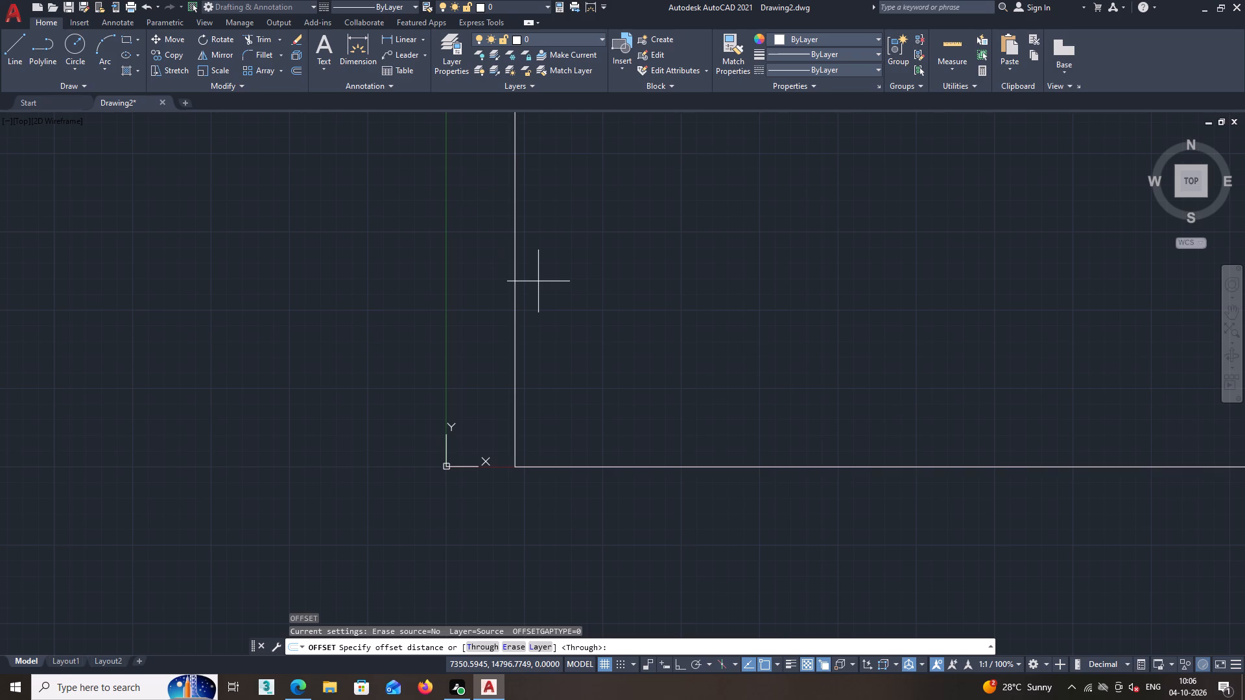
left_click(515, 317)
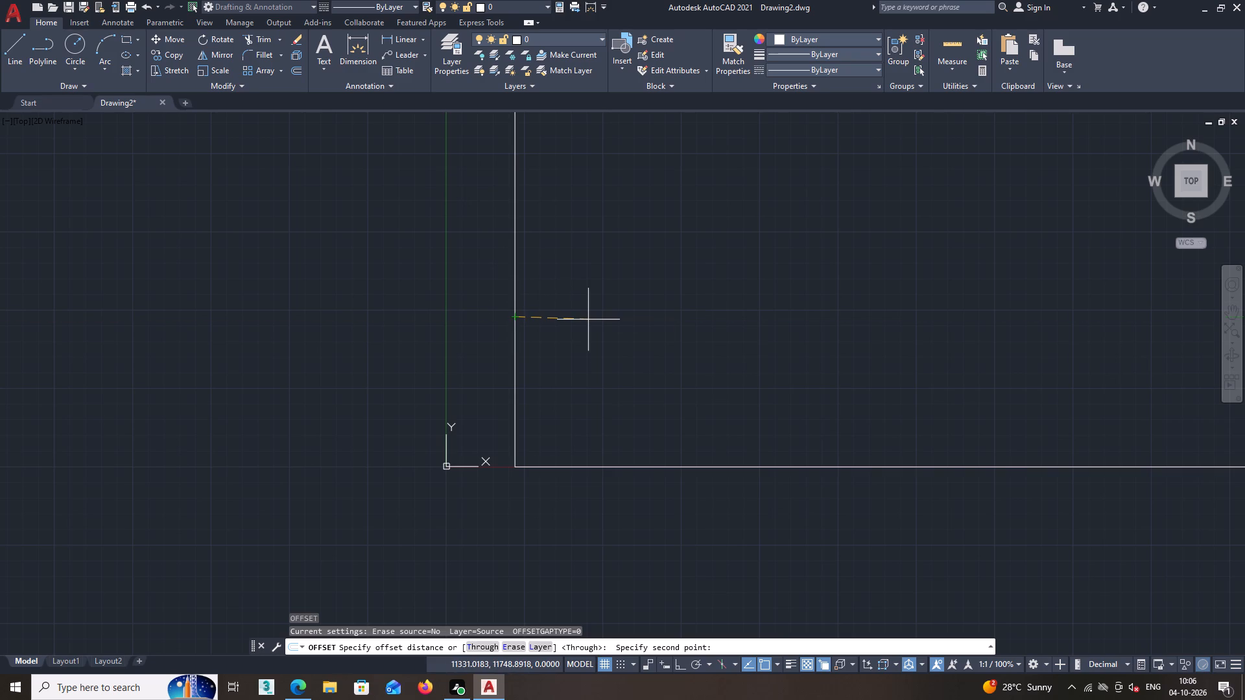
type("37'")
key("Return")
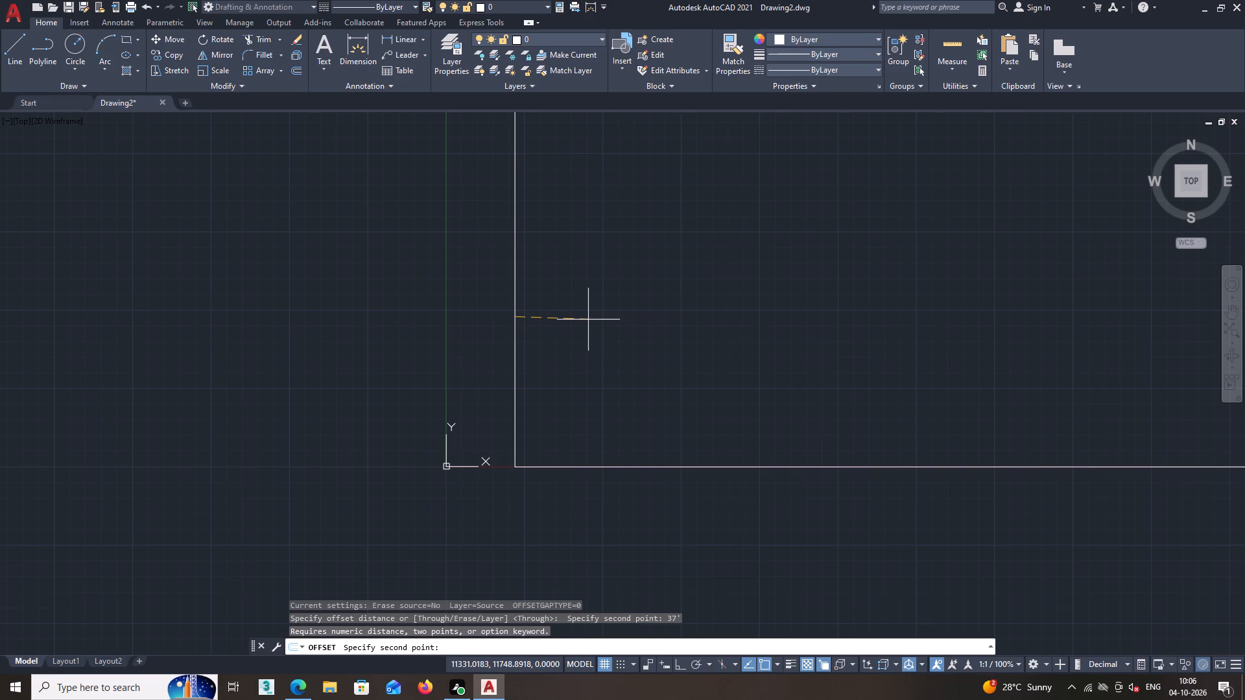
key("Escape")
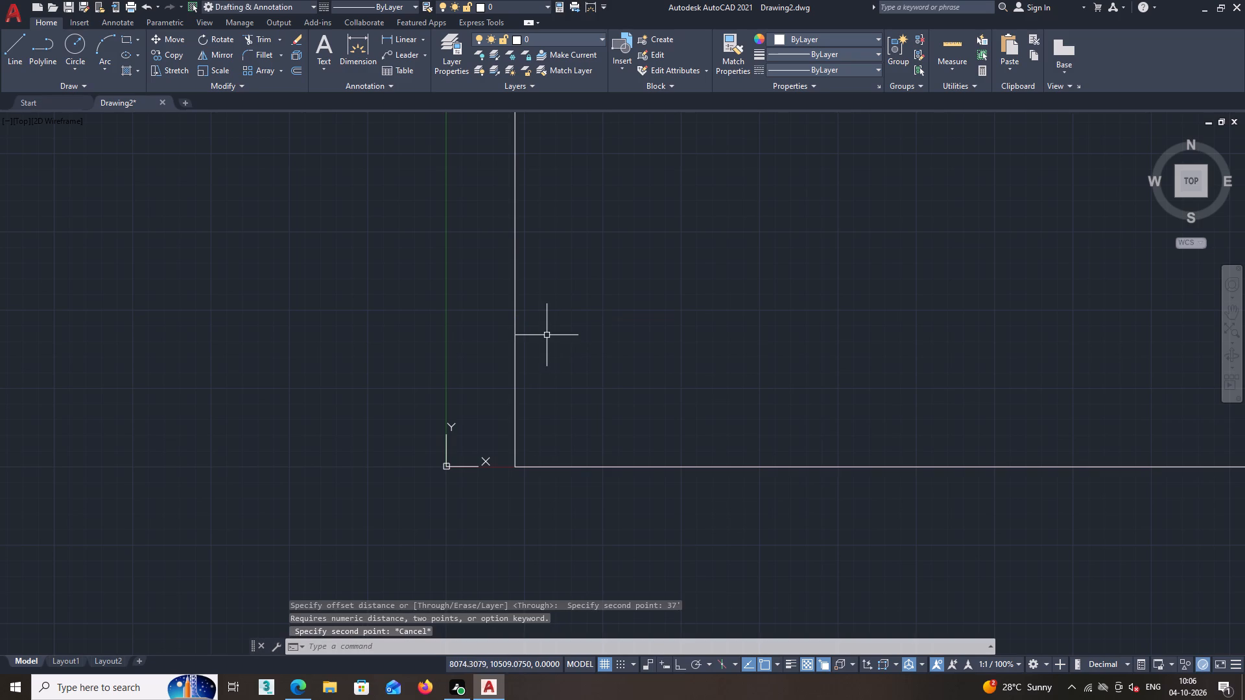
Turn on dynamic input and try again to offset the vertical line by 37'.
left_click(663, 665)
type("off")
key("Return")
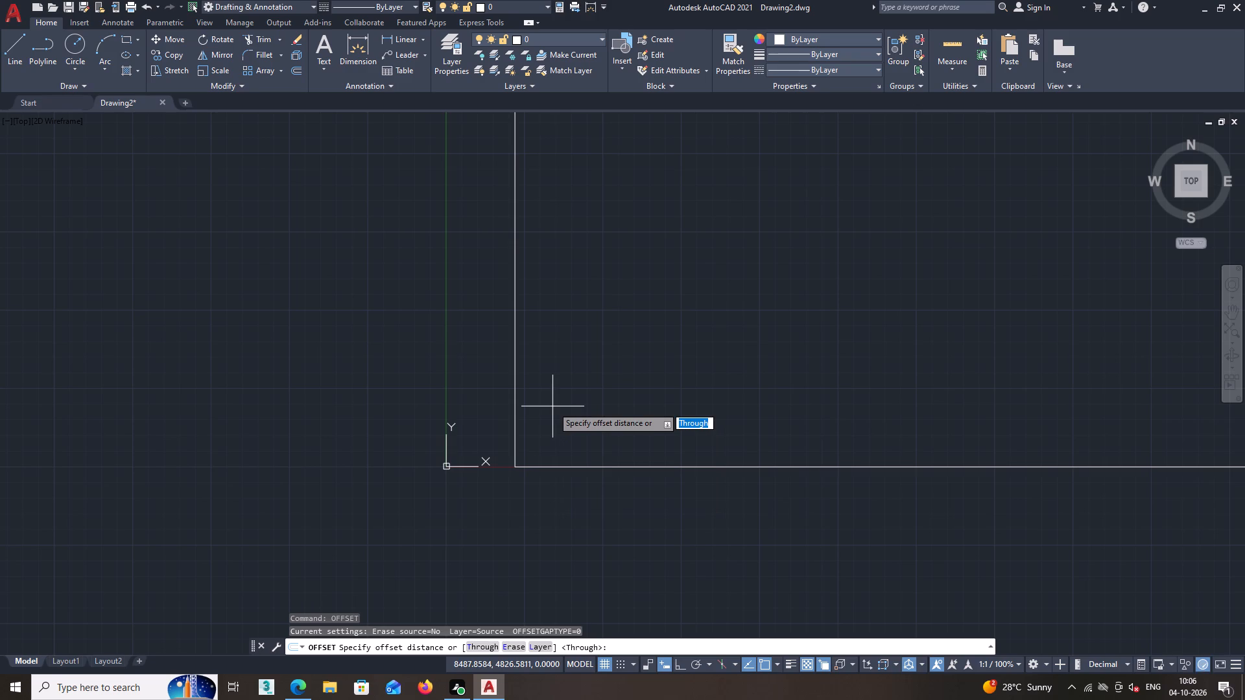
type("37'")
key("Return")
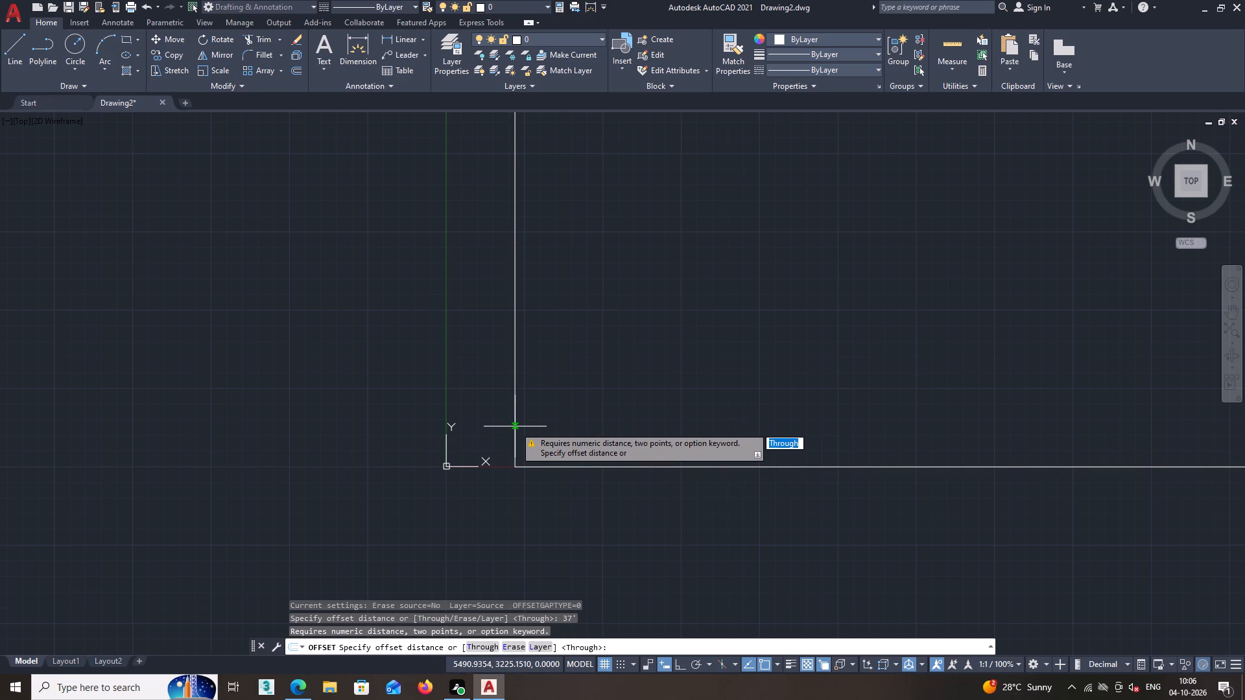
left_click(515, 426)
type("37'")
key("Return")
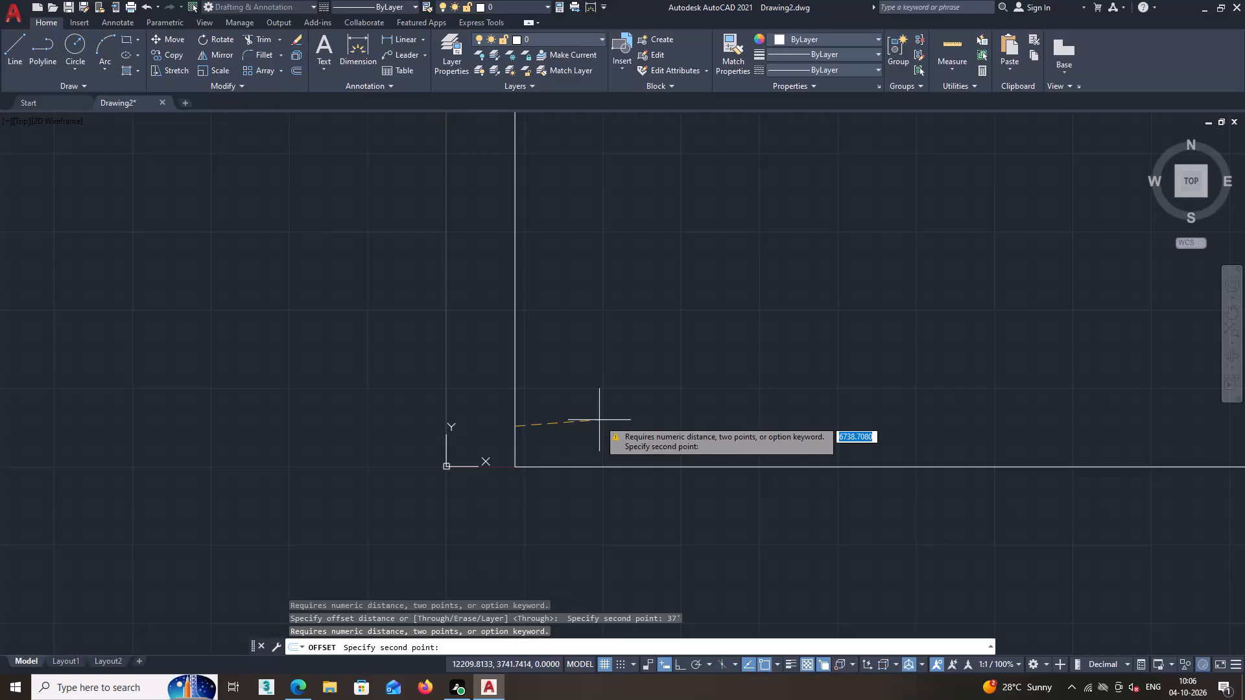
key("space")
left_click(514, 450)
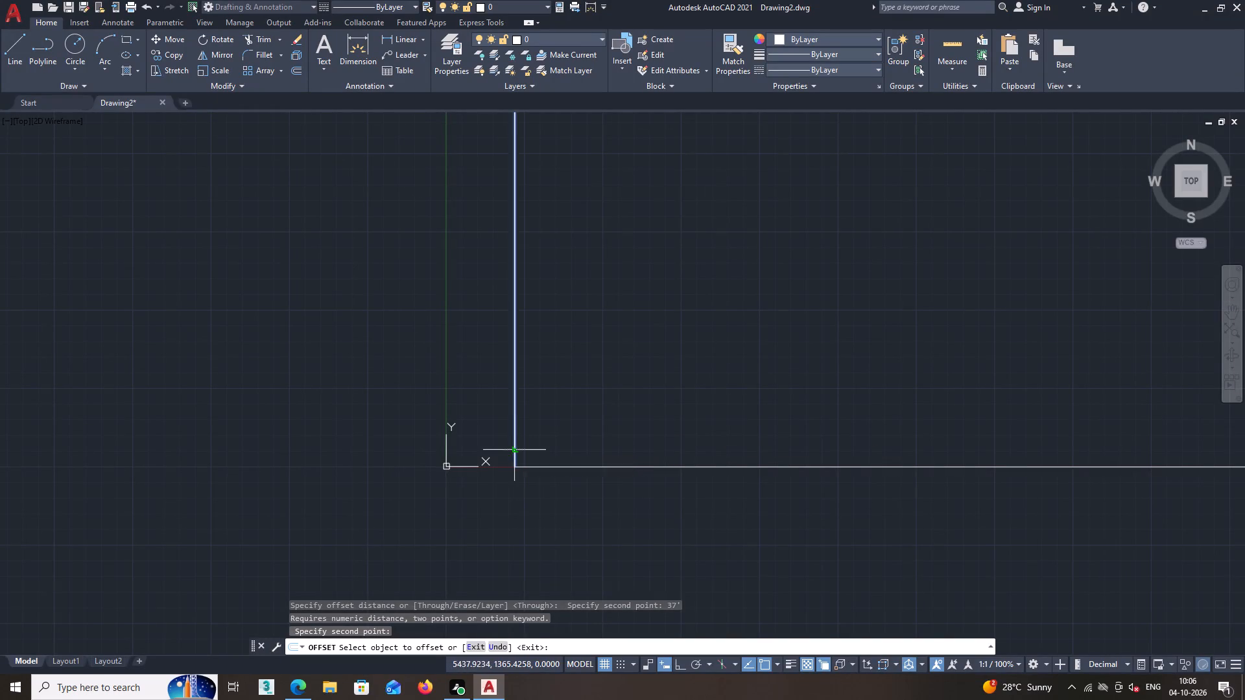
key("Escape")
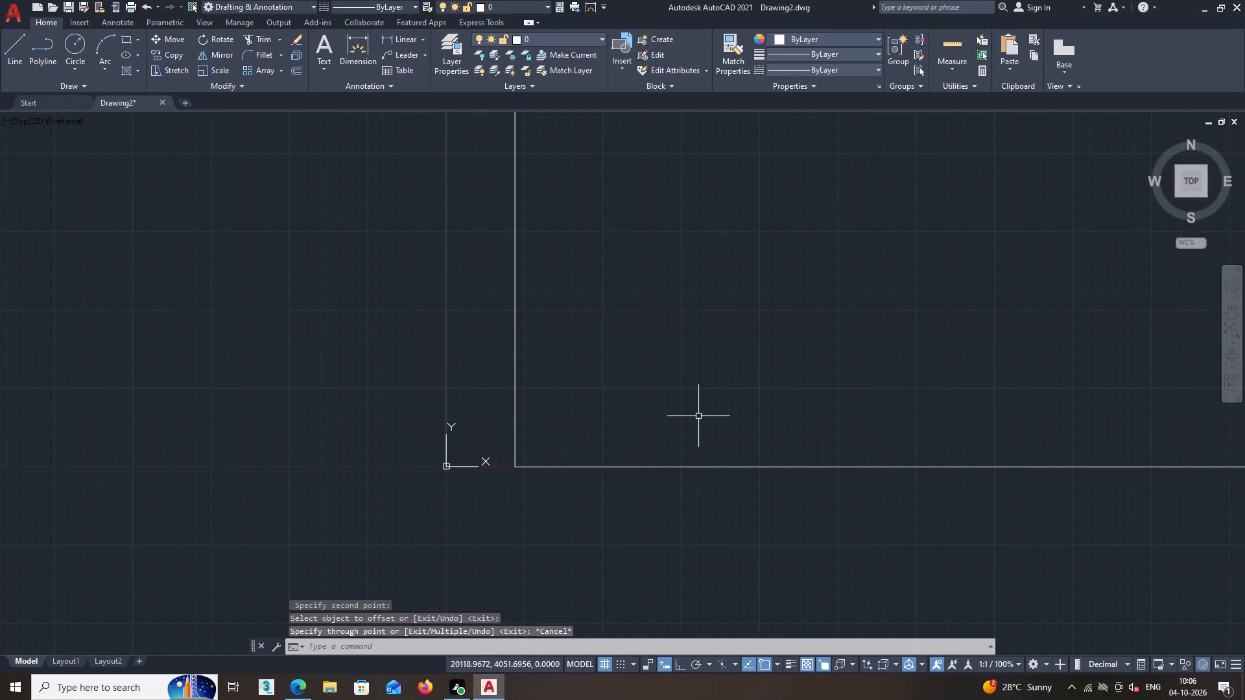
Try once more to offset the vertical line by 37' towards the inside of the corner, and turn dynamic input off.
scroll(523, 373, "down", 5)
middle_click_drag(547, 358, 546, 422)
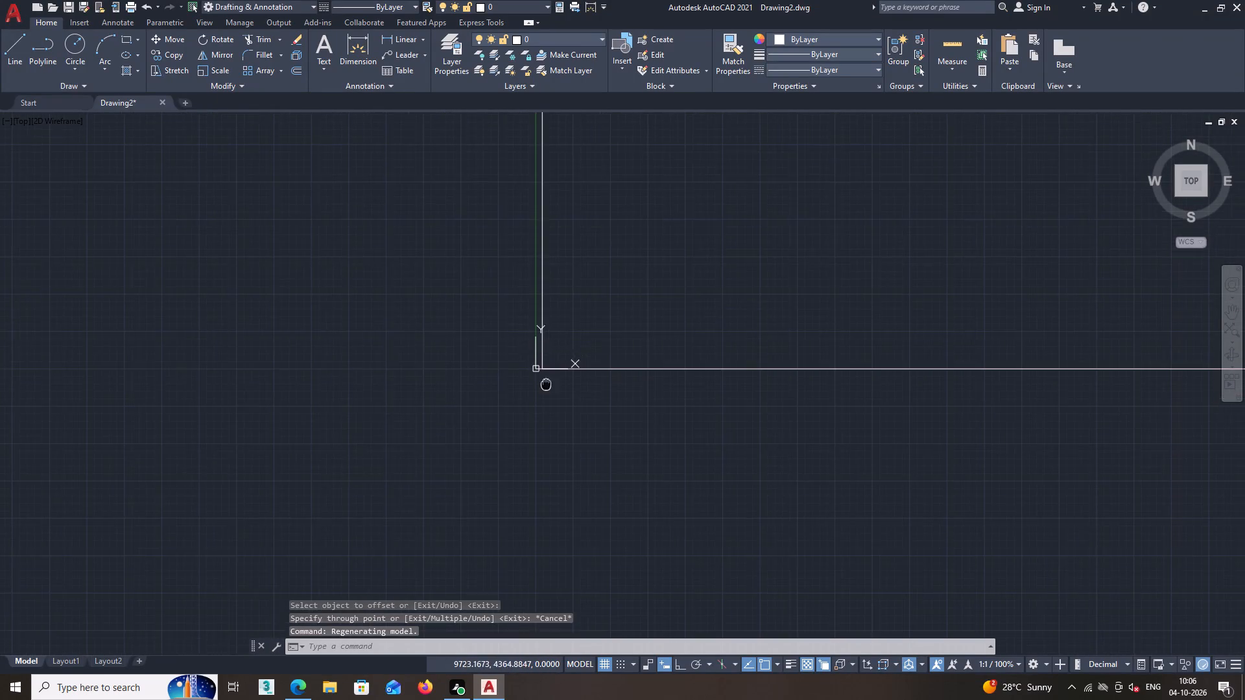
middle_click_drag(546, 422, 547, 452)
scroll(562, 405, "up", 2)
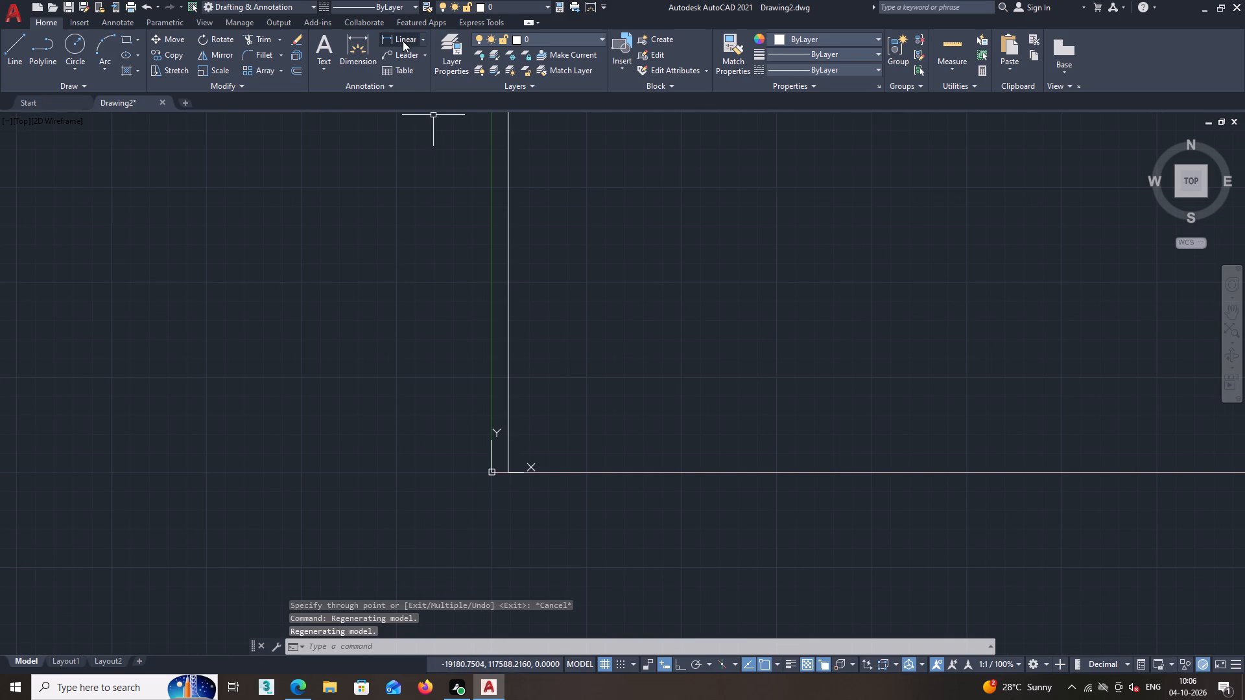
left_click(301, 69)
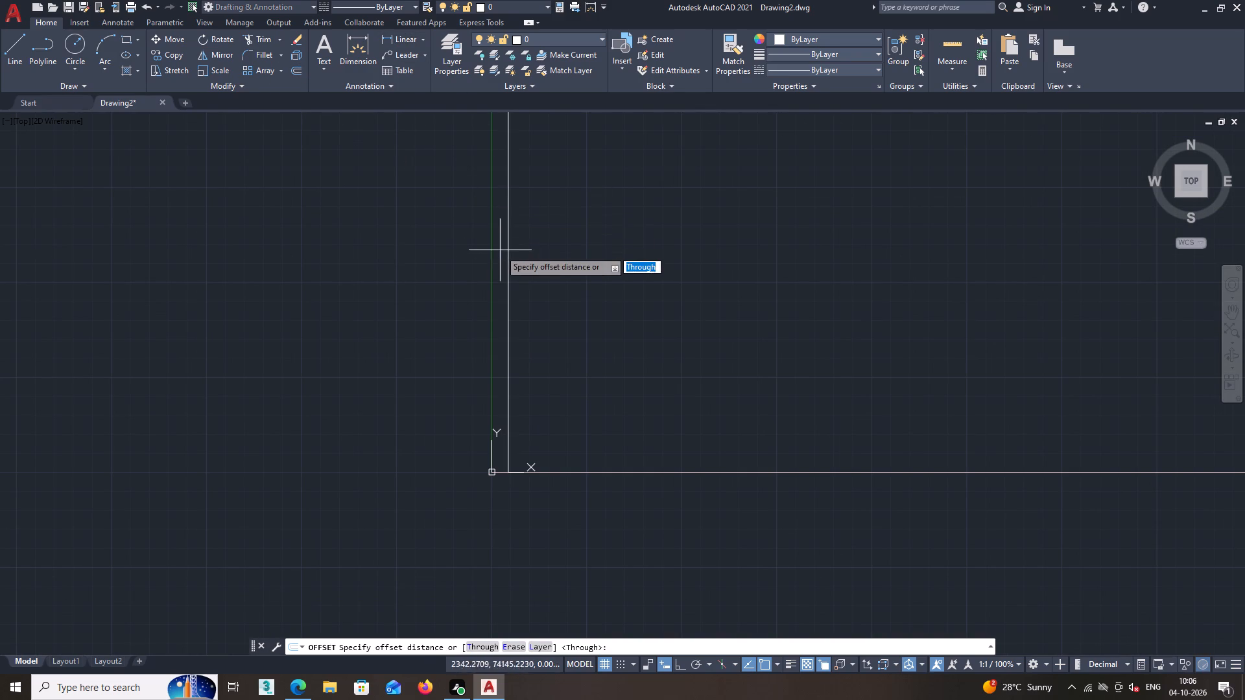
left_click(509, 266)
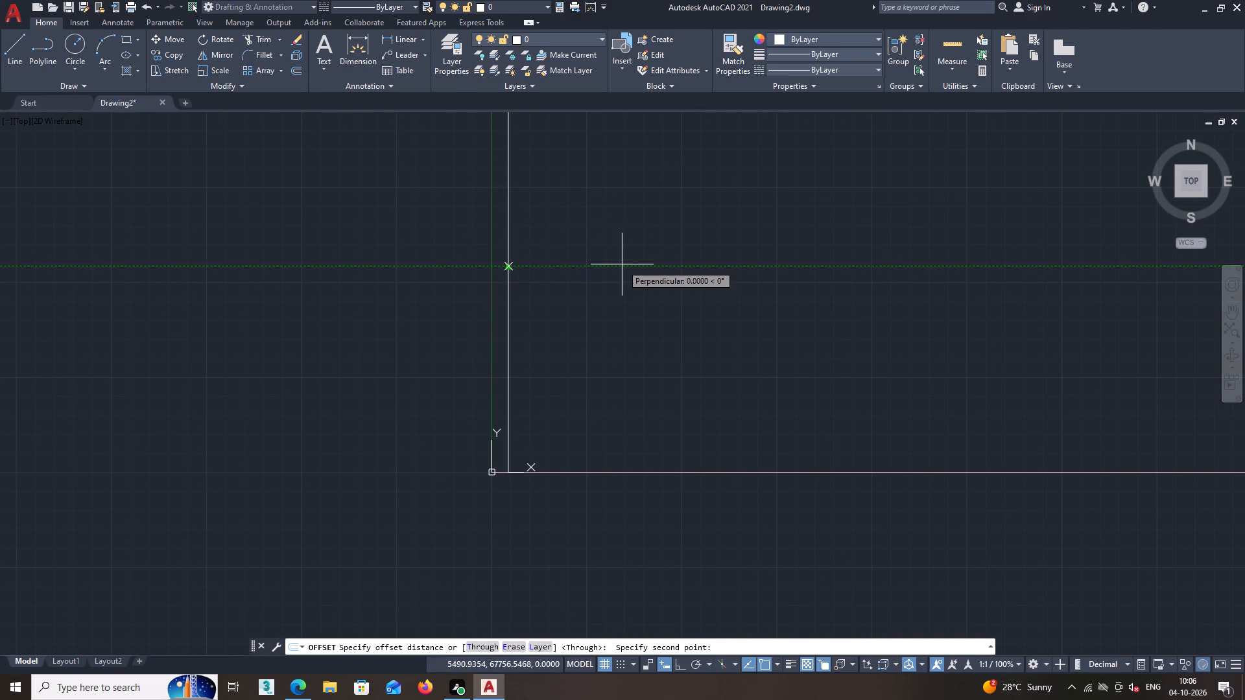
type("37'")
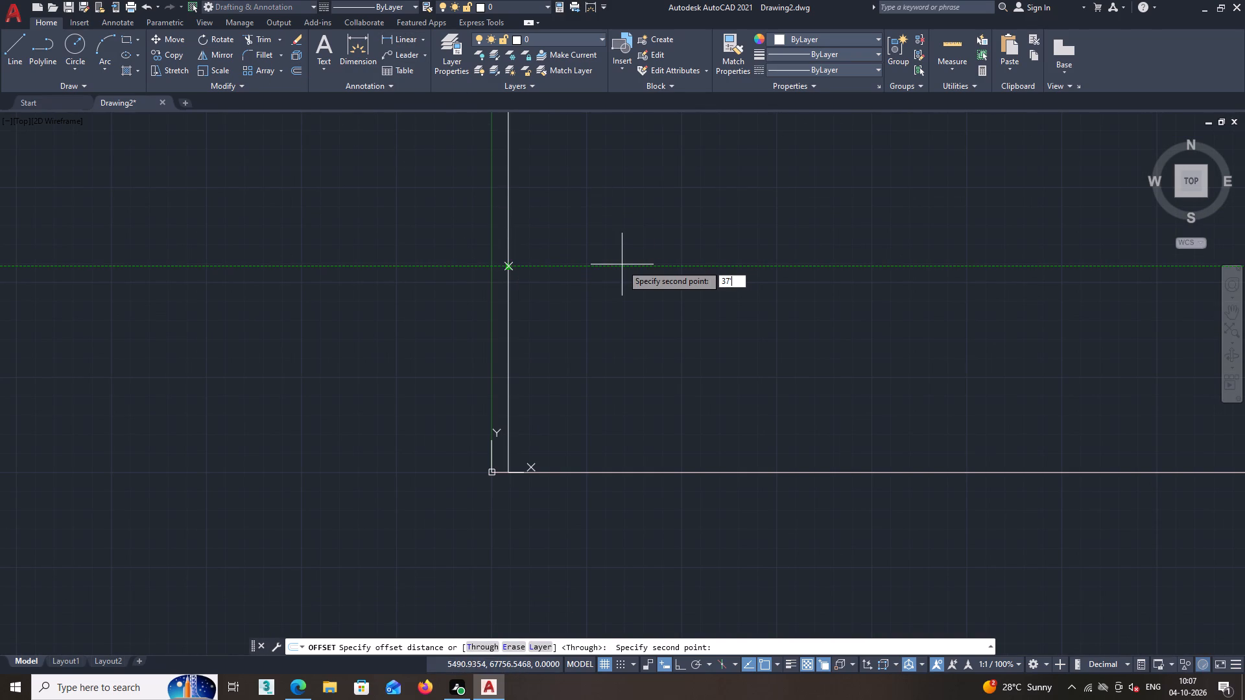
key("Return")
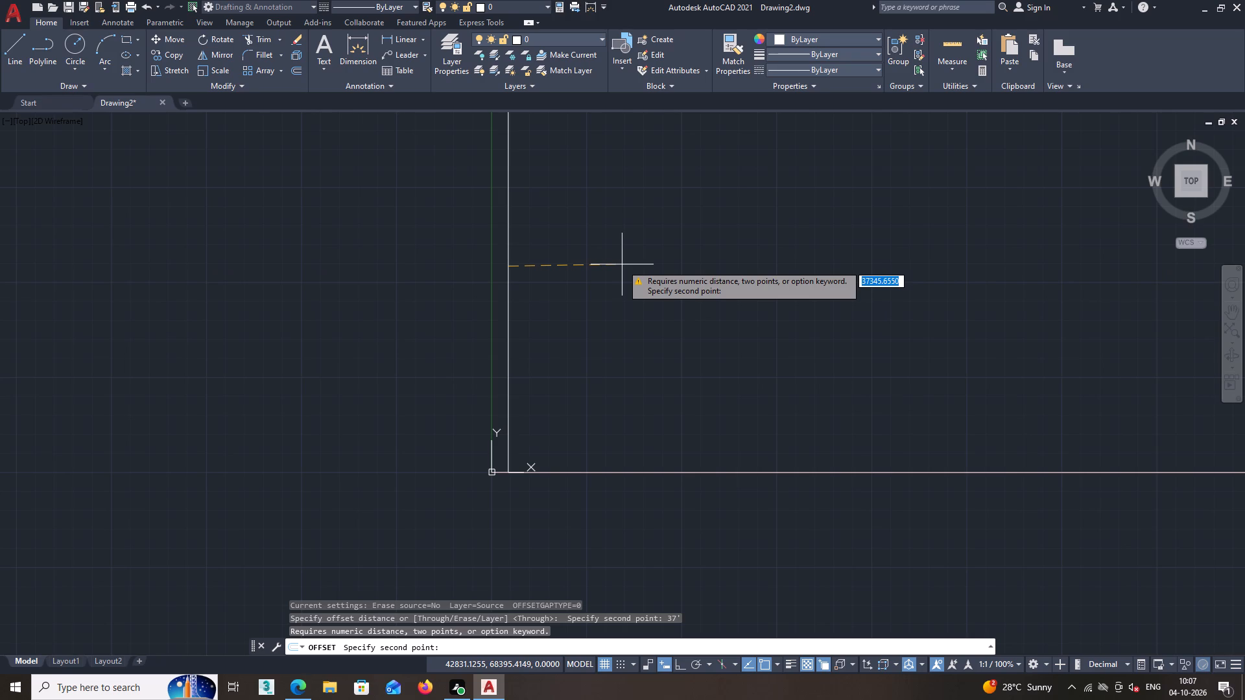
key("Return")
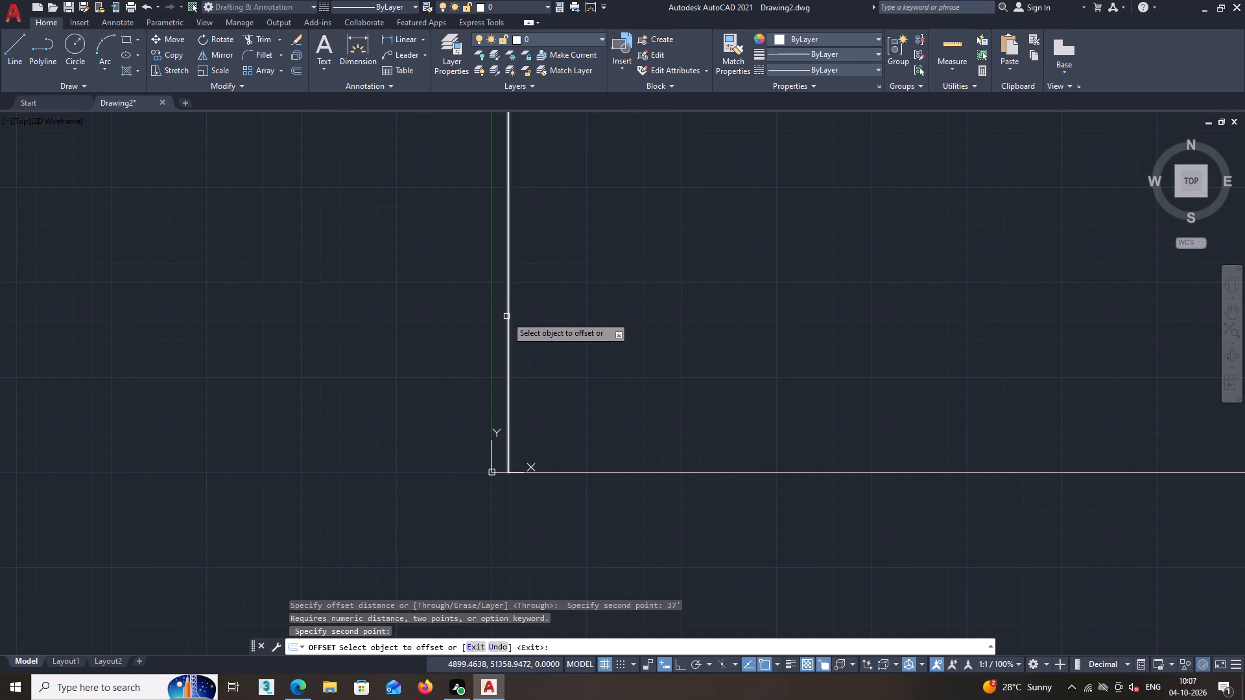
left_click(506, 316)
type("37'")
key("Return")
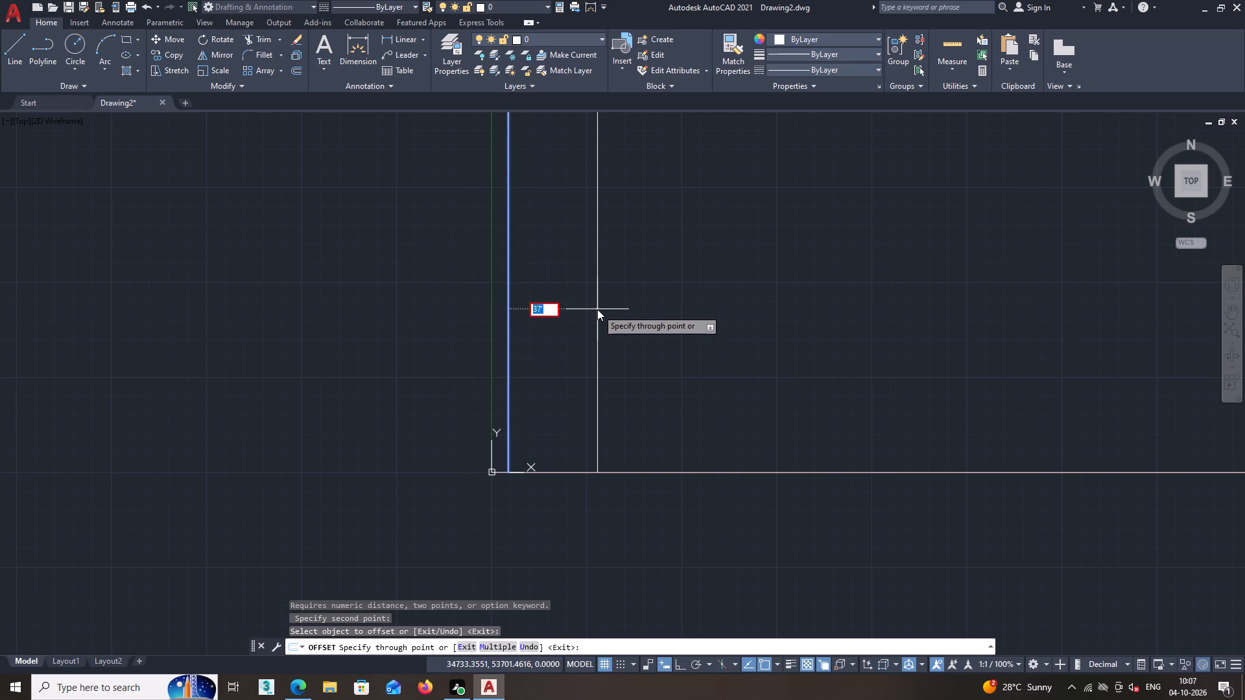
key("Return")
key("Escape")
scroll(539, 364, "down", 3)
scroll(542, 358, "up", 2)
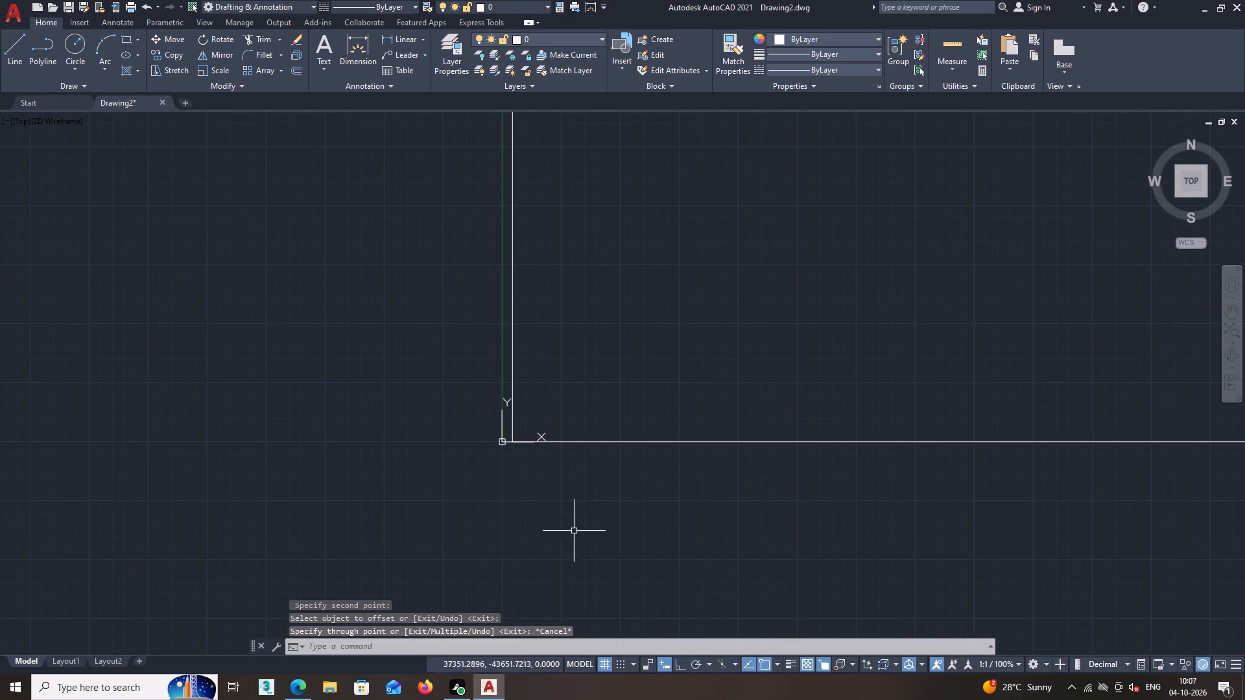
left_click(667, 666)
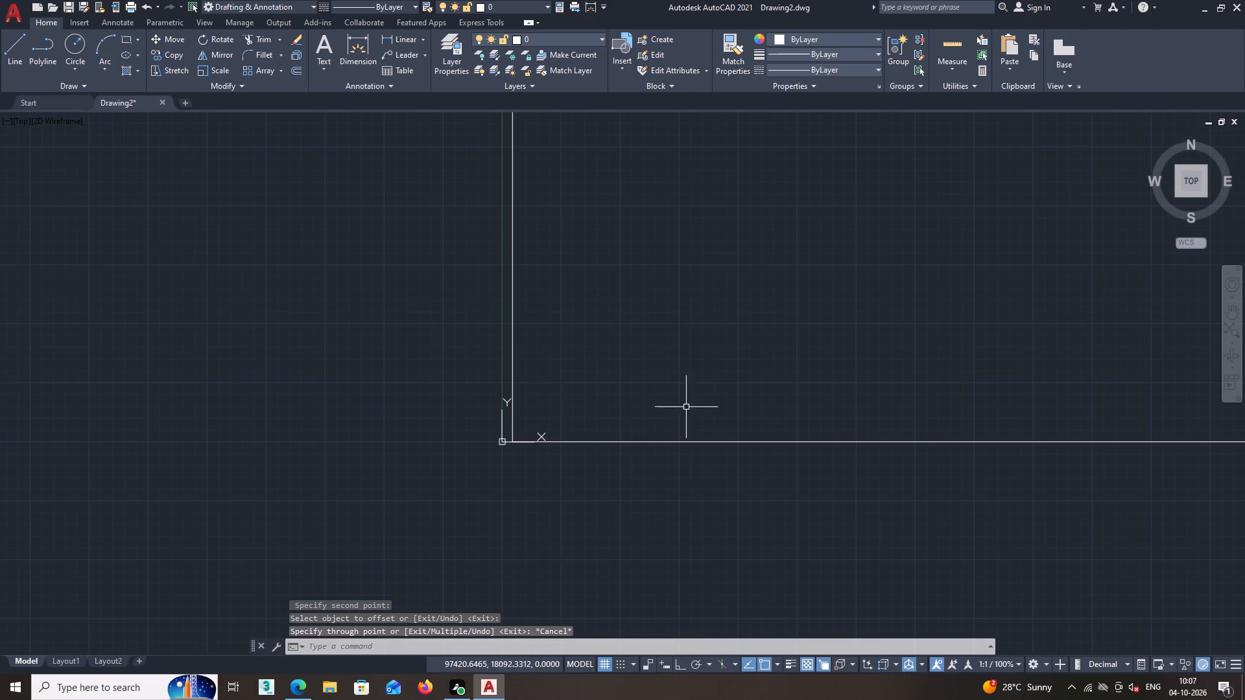
Set the drawing units to Engineering length with 0'-0.0" precision and an insertion scale in inches.
scroll(678, 362, "down", 2)
middle_click_drag(678, 363, 621, 402)
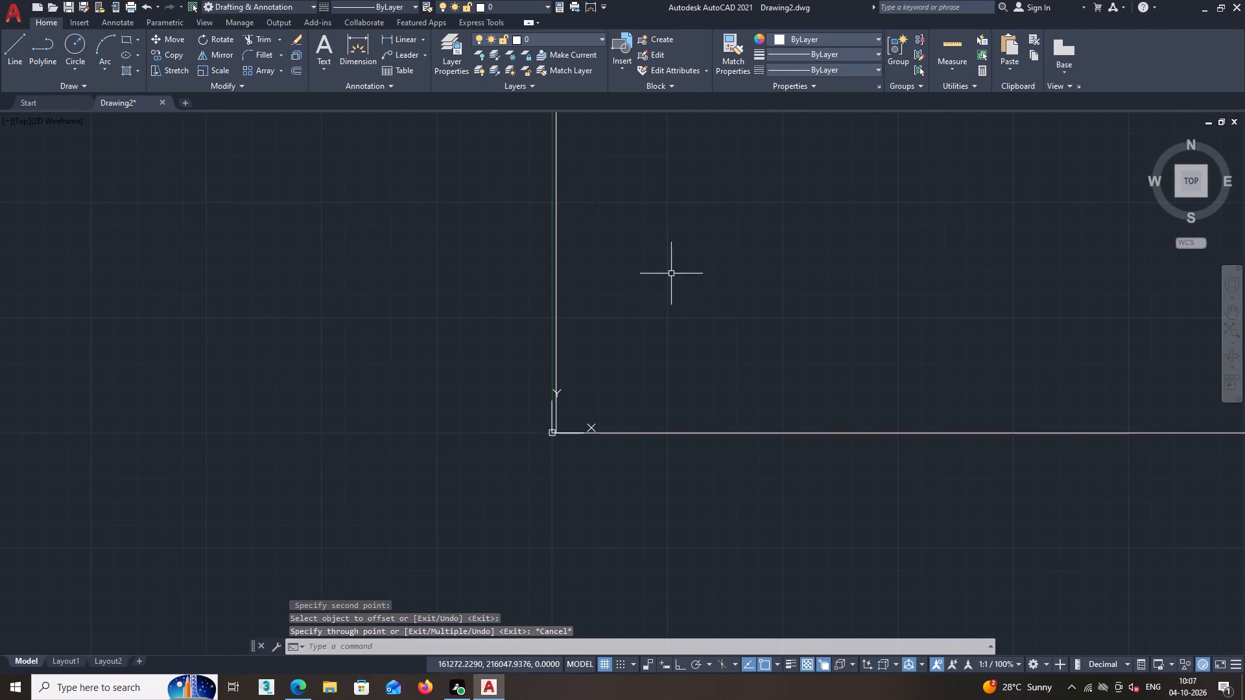
scroll(674, 262, "up", 1)
type("units")
key("Return")
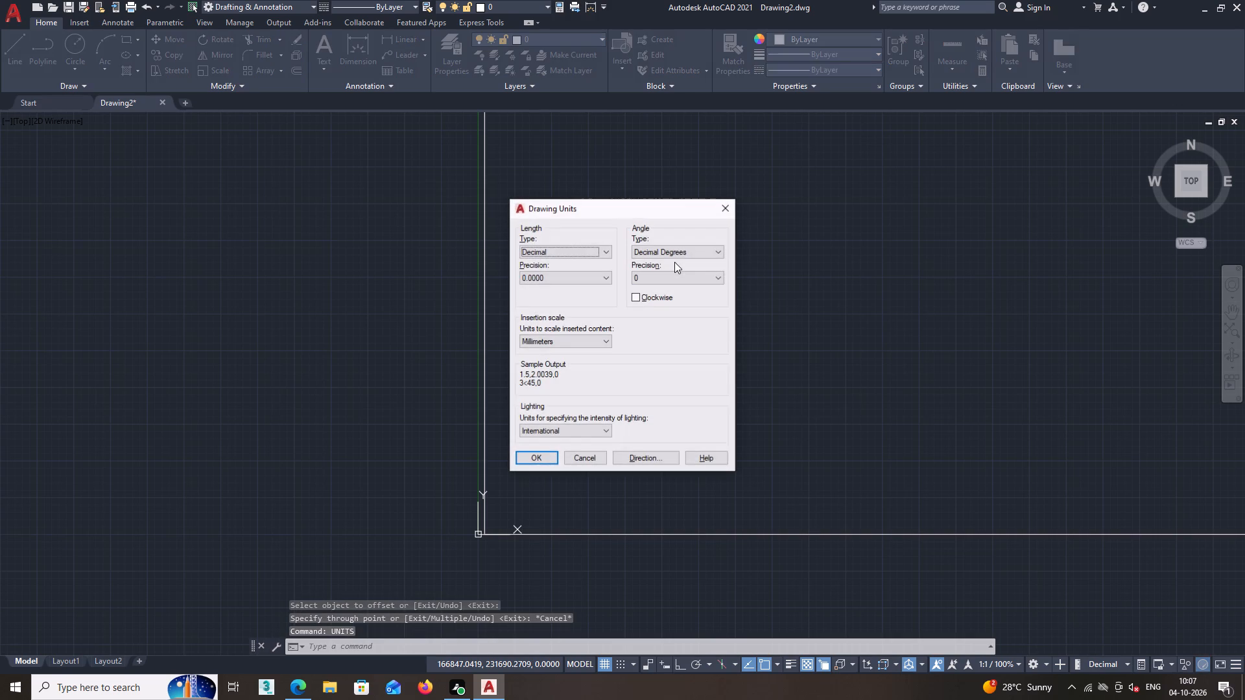
left_click(605, 253)
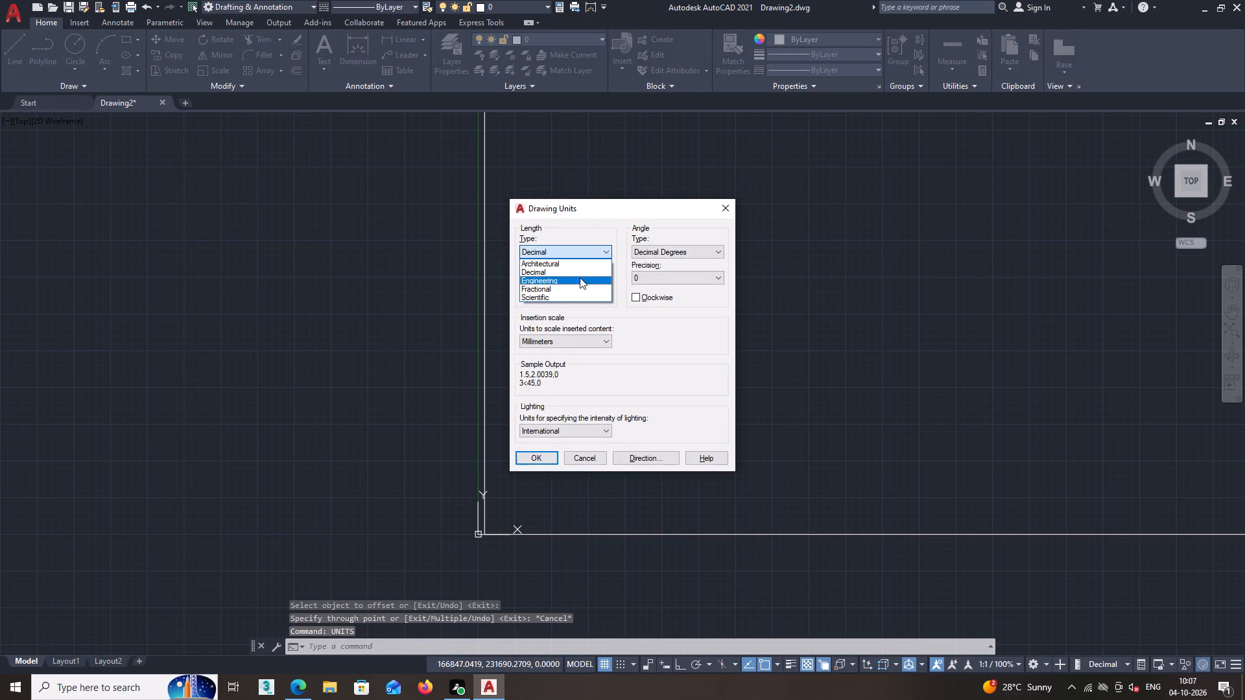
left_click(572, 280)
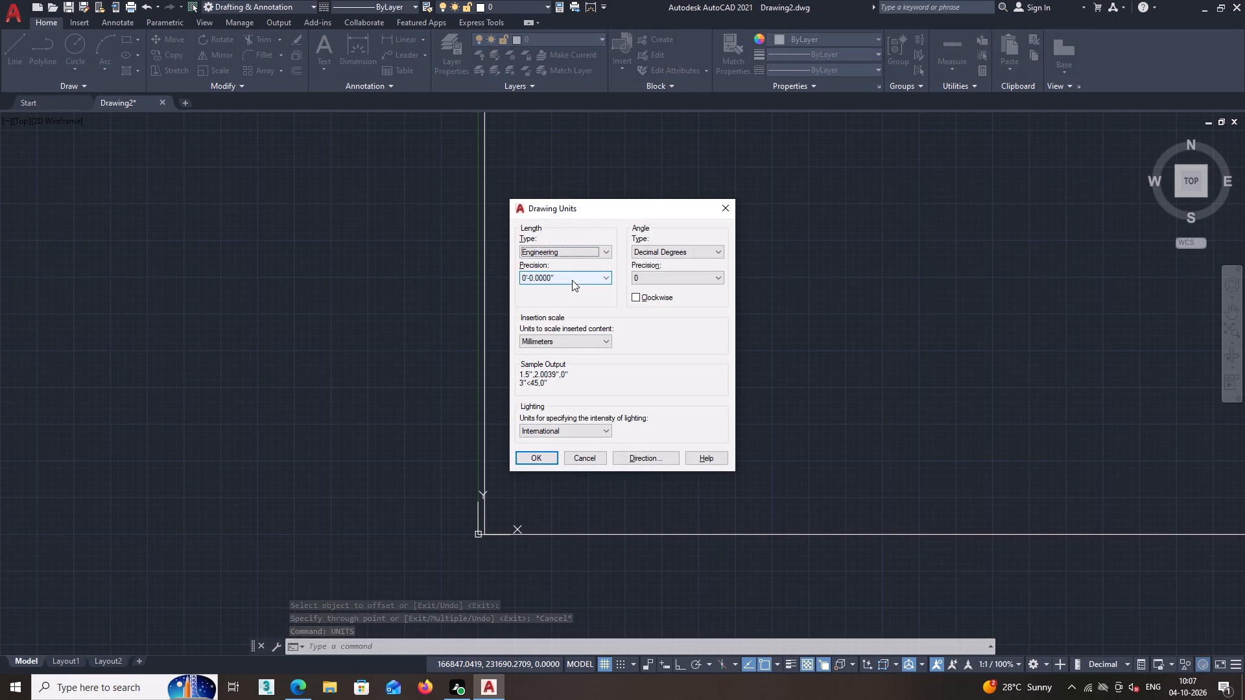
left_click(569, 274)
left_click(559, 299)
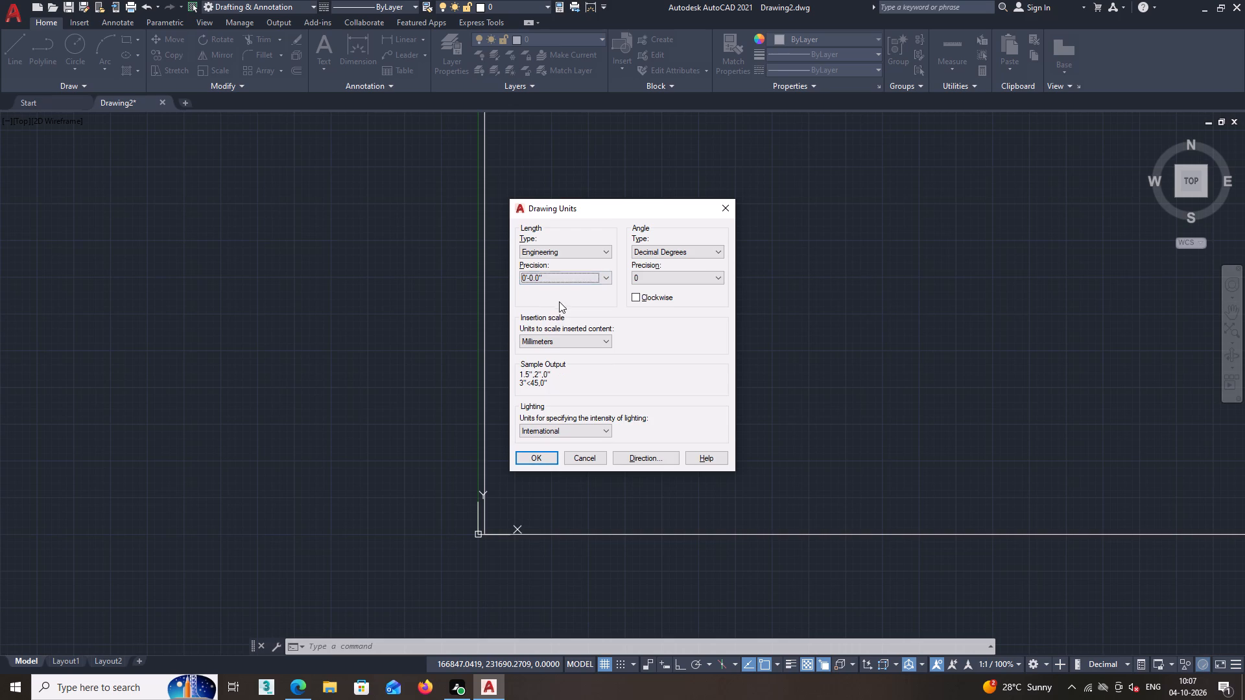
left_click(554, 338)
left_click(545, 362)
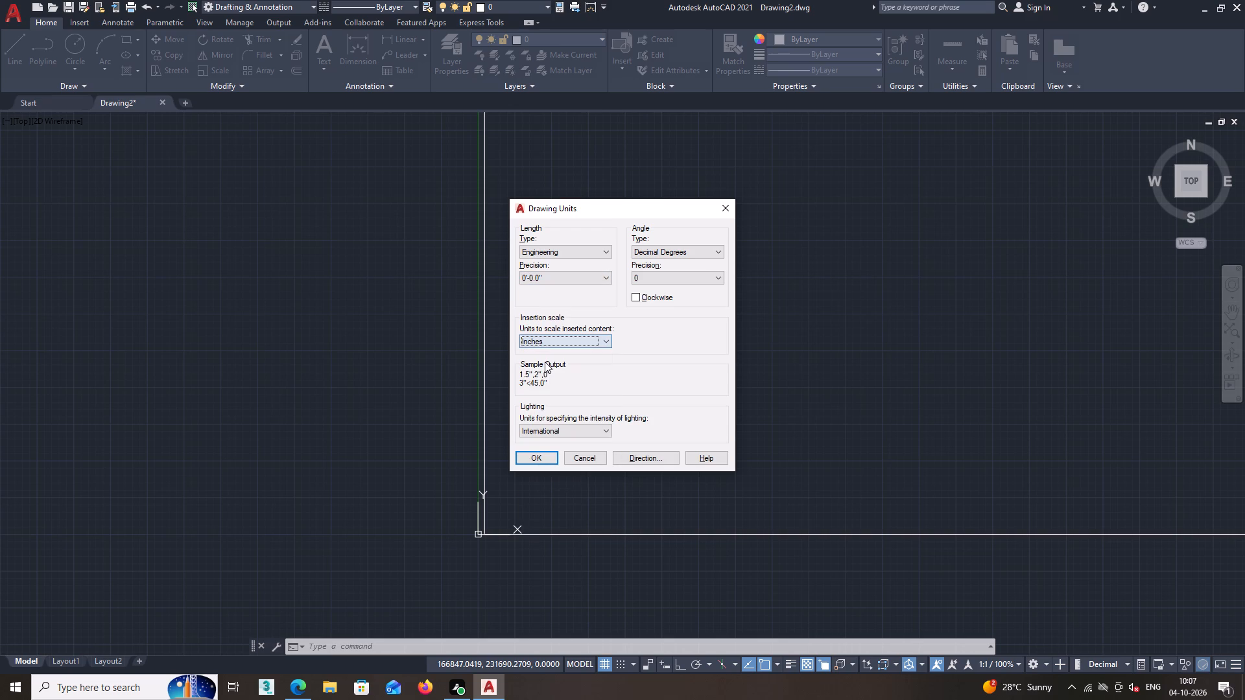
left_click(536, 454)
Set the ISO-25 dimension style's primary units to Engineering with 0'-0.0" precision and make a style current.
type("d\\")
key("Return")
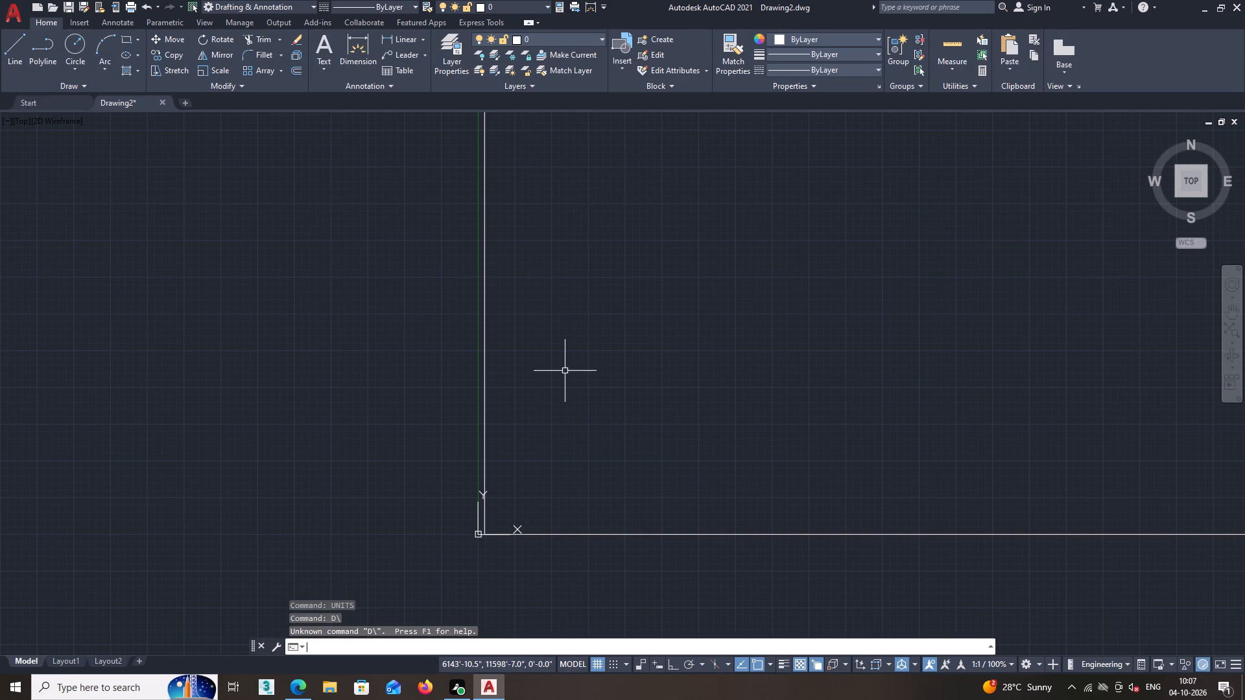
key("d")
key("Return")
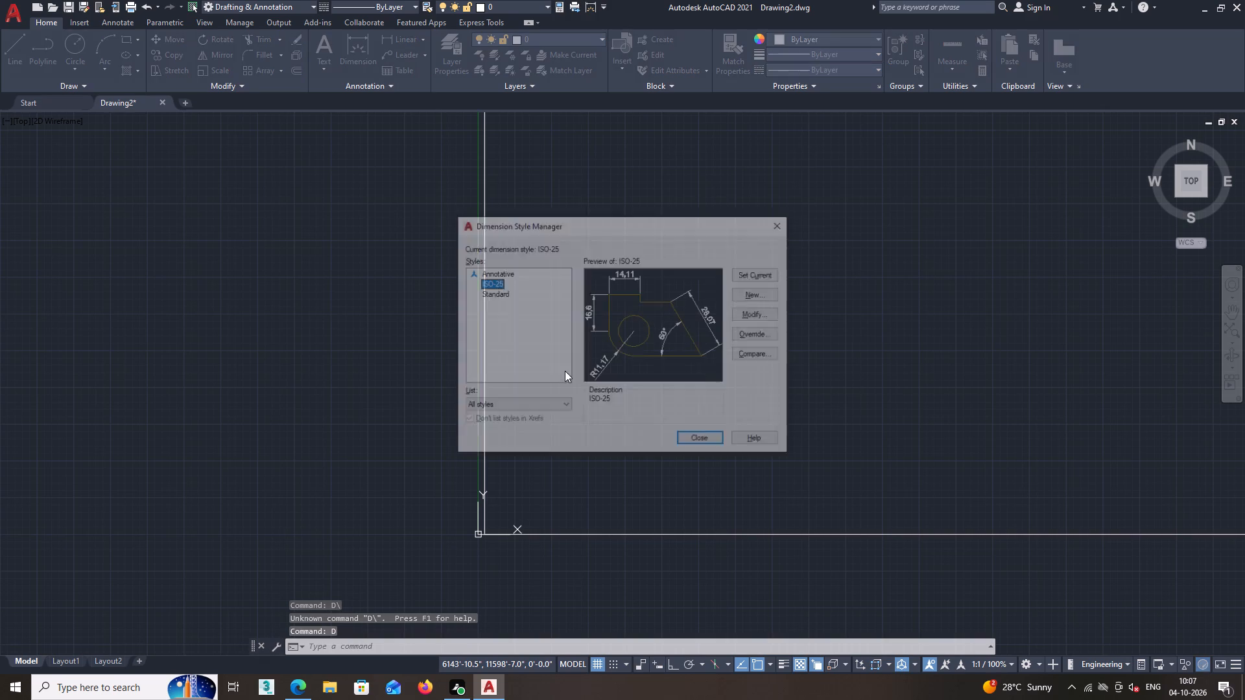
left_click(768, 315)
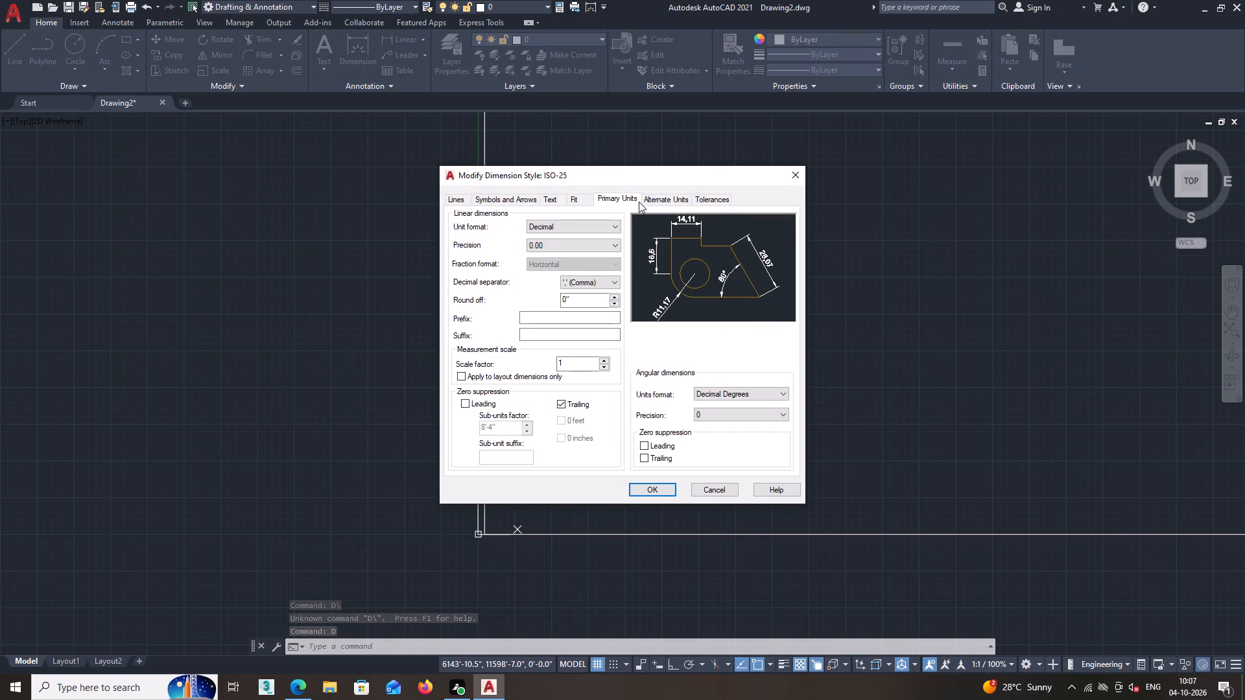
left_click(639, 202)
left_click(585, 231)
left_click(576, 256)
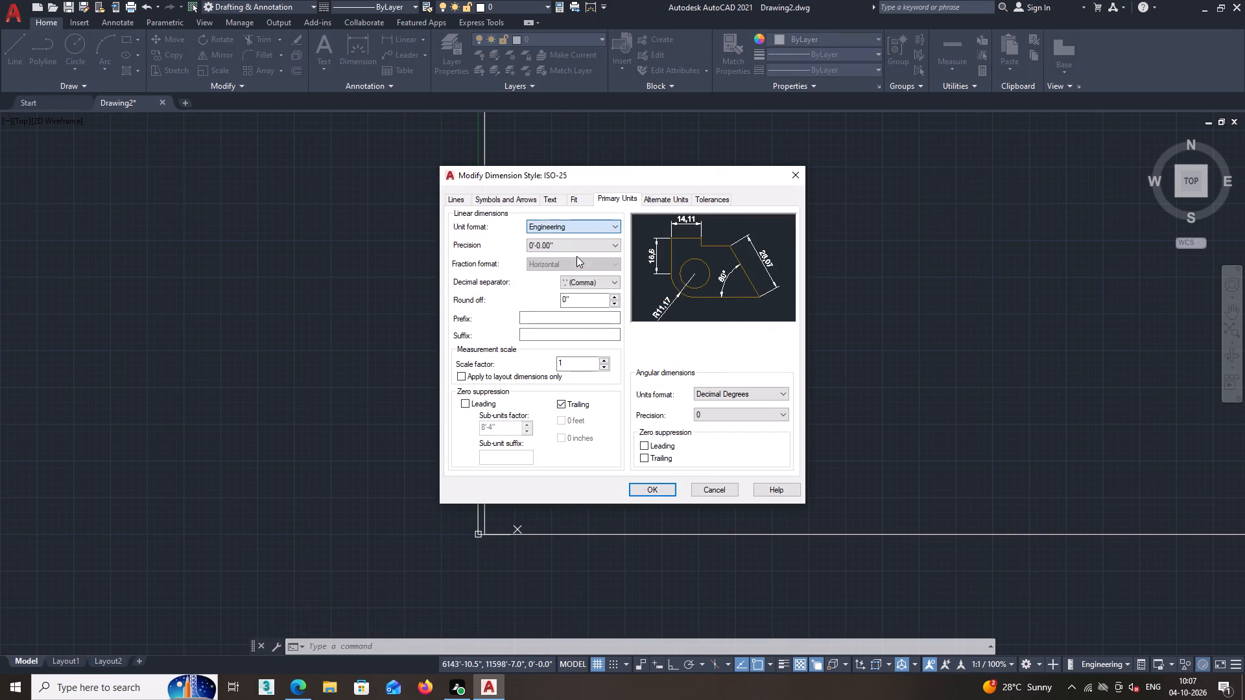
left_click(576, 247)
left_click(573, 269)
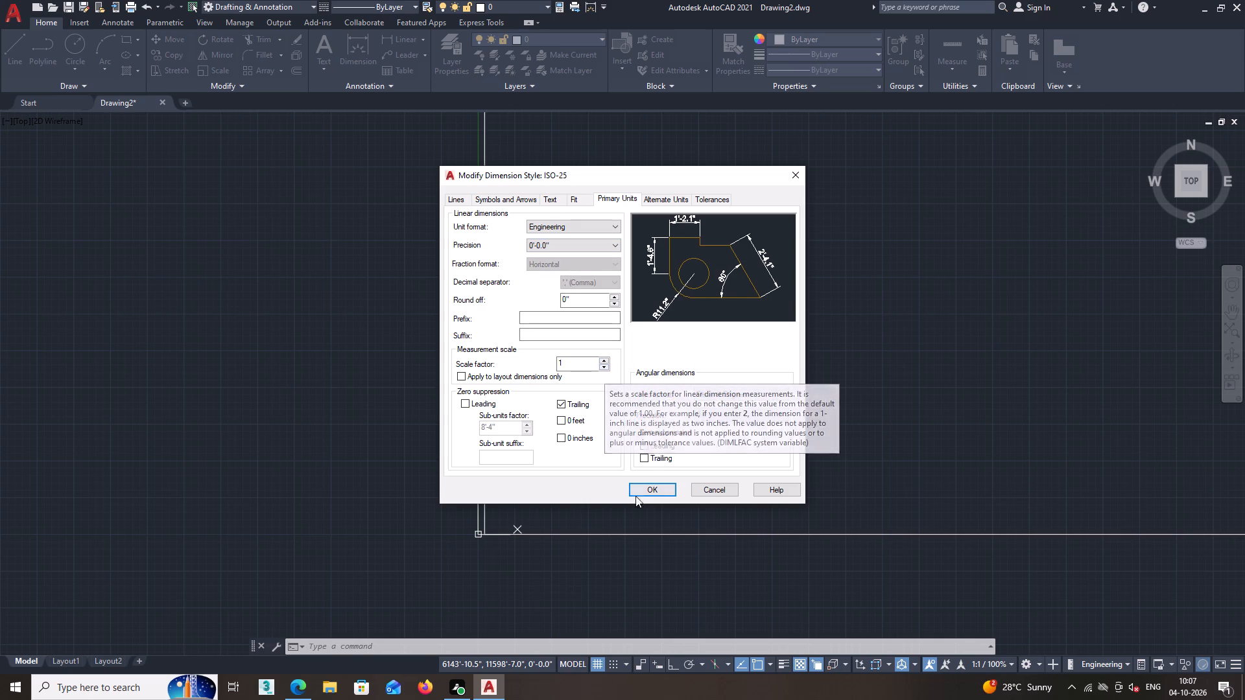
left_click(652, 483)
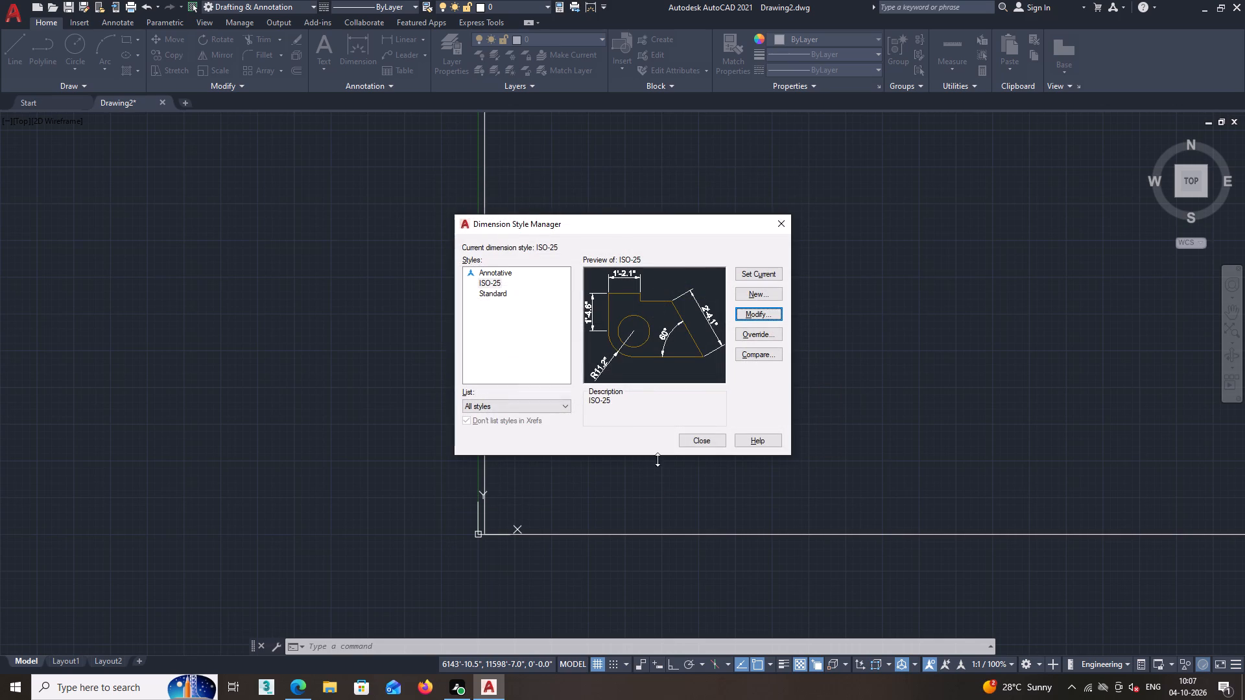
left_click(749, 277)
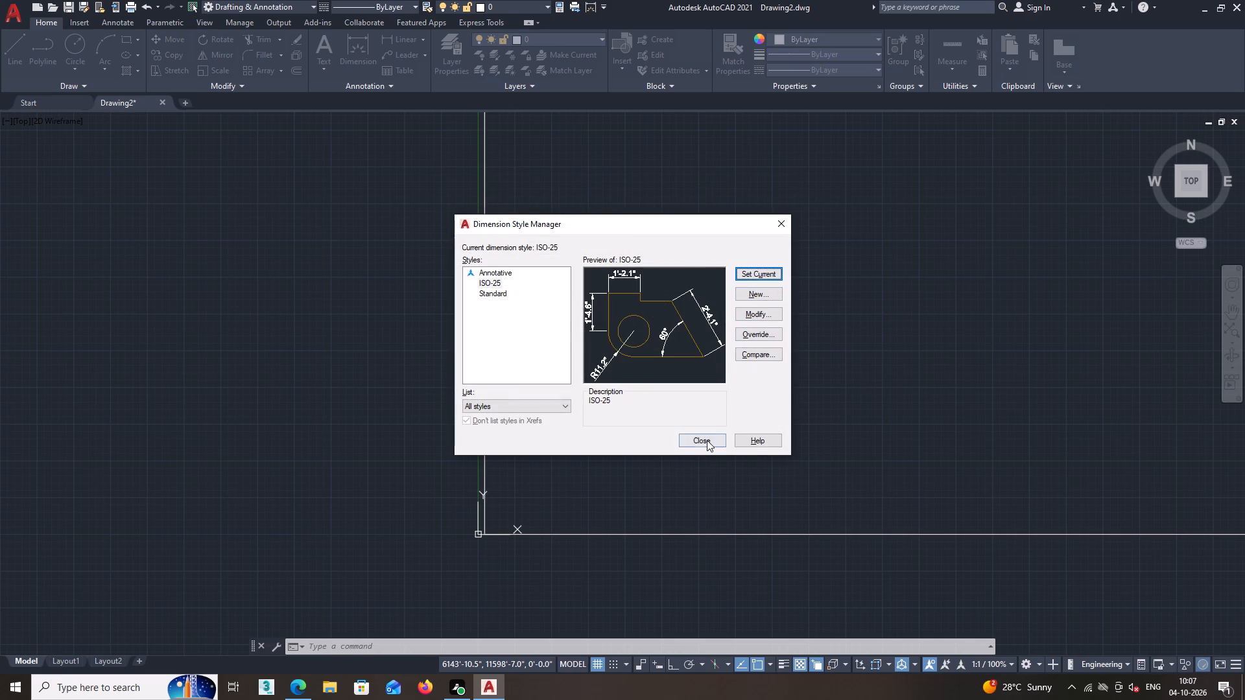
left_click(707, 440)
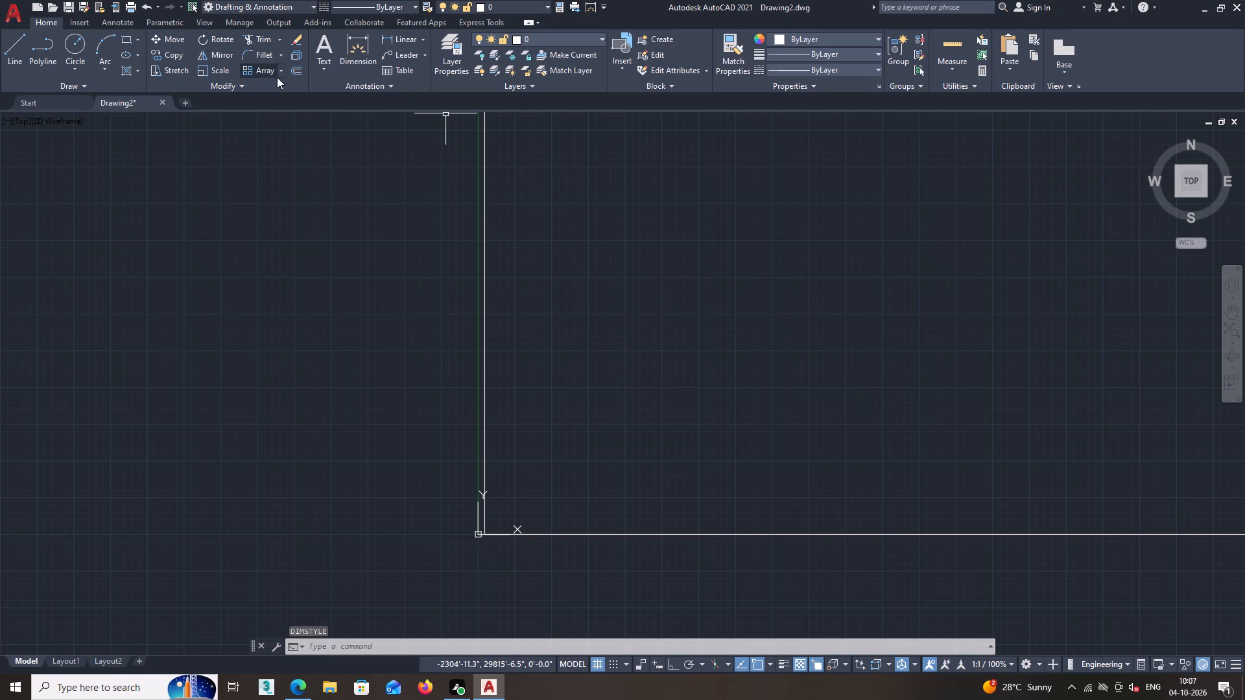
Offset the vertical line of the L-shaped corner by 37' towards the inside of the corner.
left_click(296, 71)
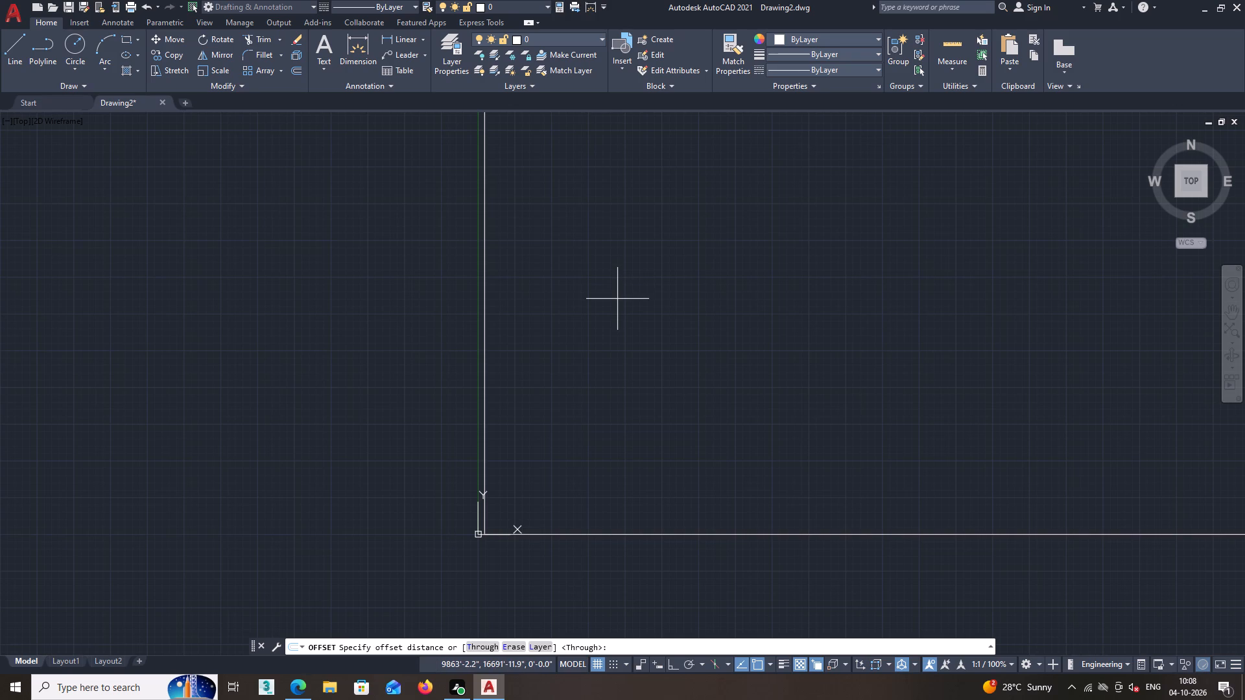
type("37'")
key("Return")
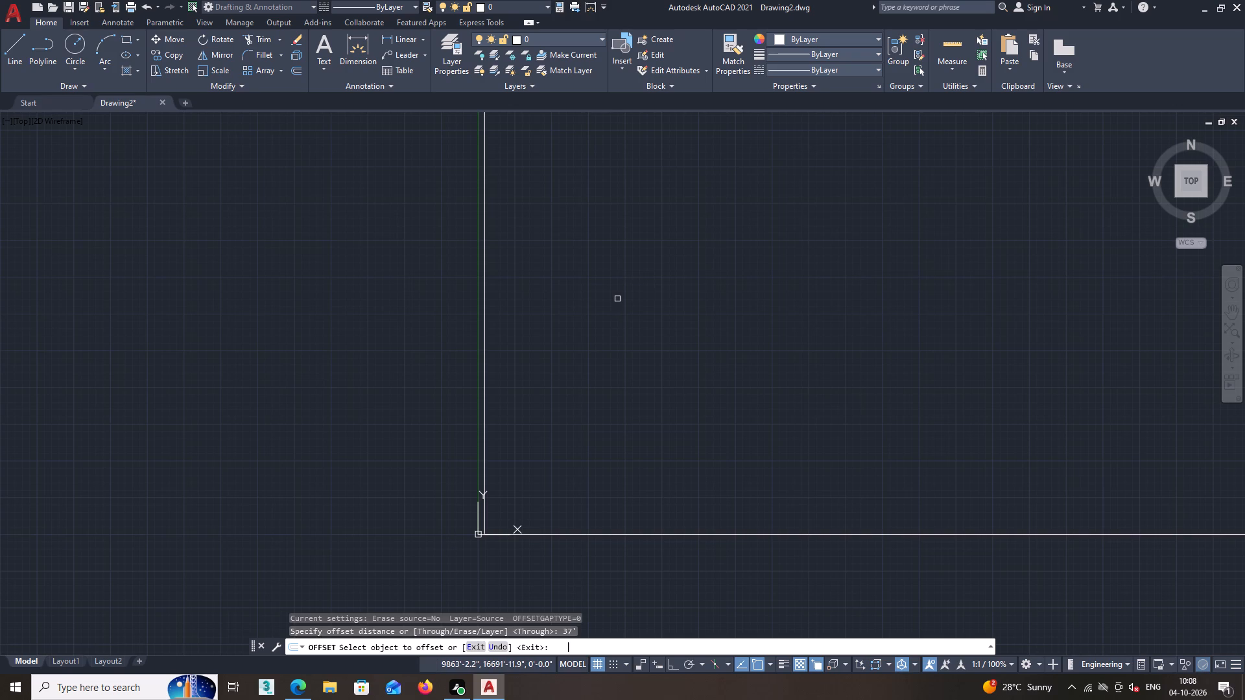
left_click(485, 395)
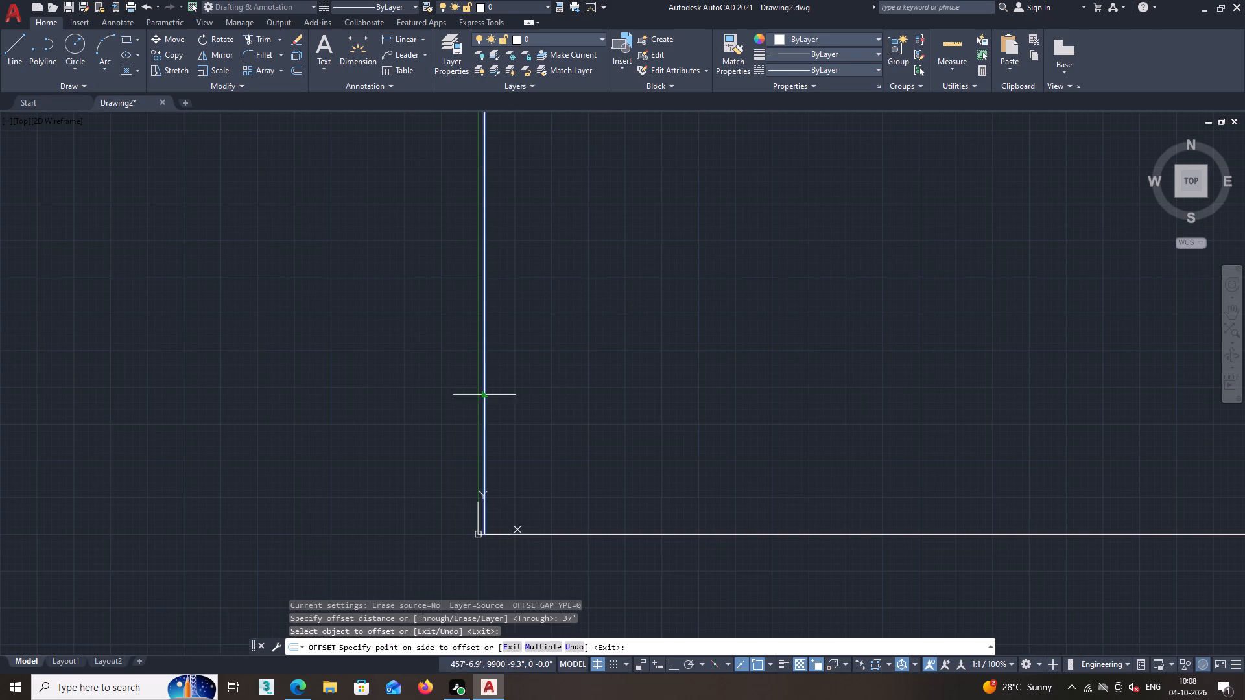
left_click(570, 397)
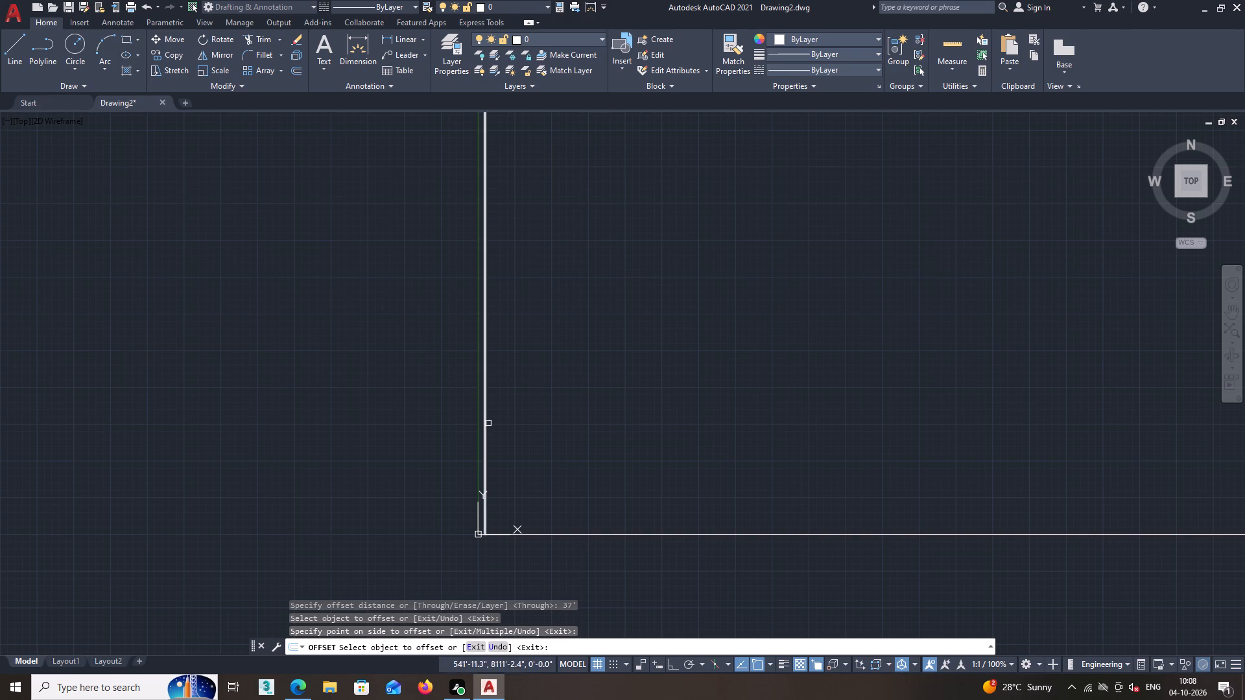
Examine the two parallel vertical lines near the base and check the gap between them with the Measure tool.
scroll(490, 485, "up", 5)
middle_click_drag(487, 505, 528, 197)
scroll(467, 488, "down", 5)
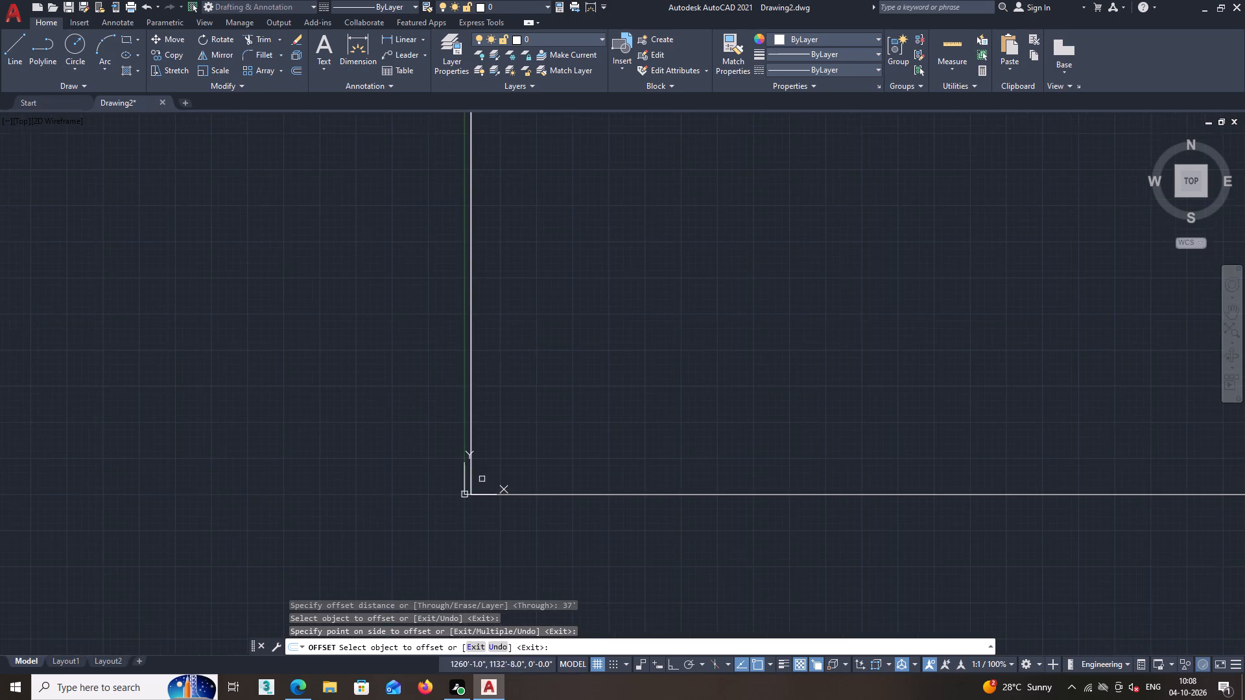
scroll(488, 531, "up", 4)
middle_click_drag(427, 422, 654, 538)
scroll(578, 371, "up", 6)
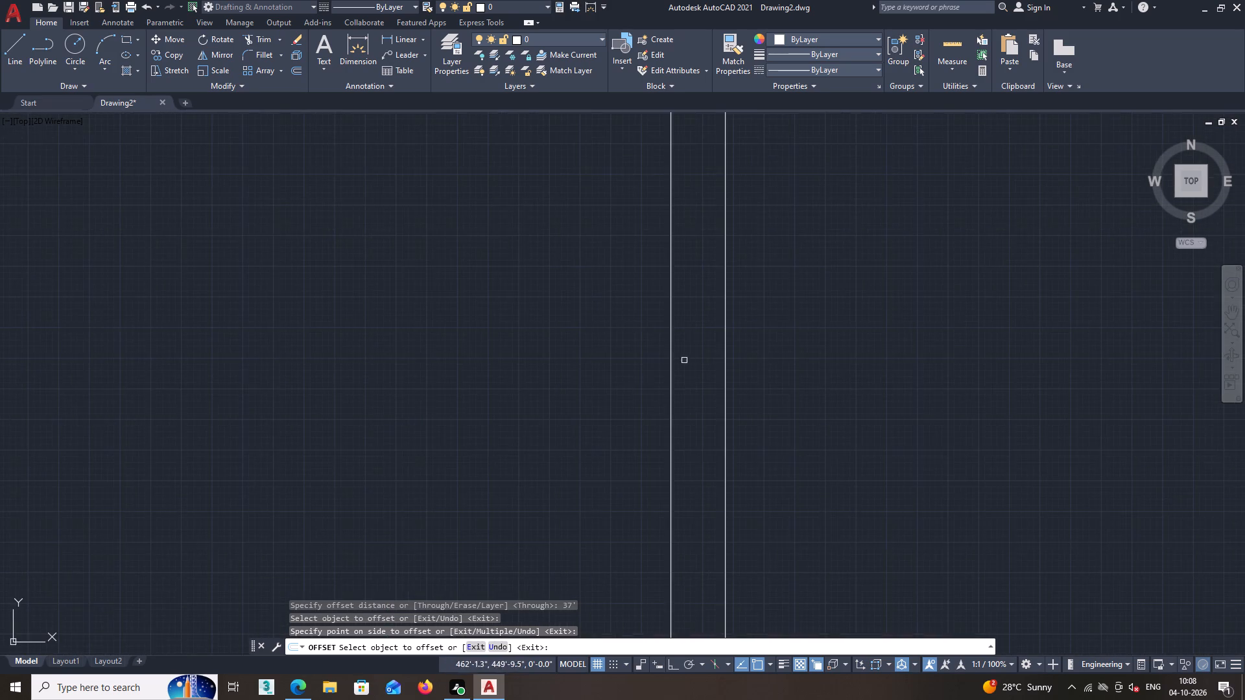
middle_click_drag(685, 357, 620, 183)
scroll(633, 279, "down", 4)
scroll(696, 399, "up", 2)
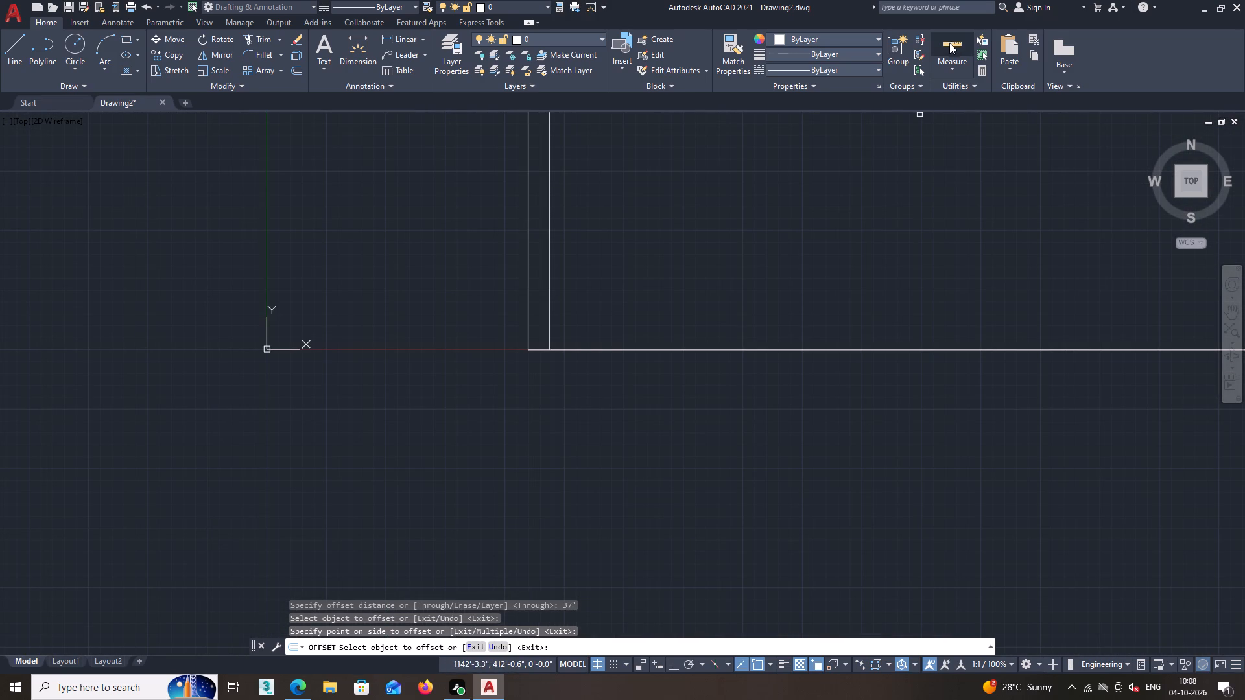
left_click(949, 42)
scroll(536, 226, "up", 8)
scroll(534, 246, "down", 10)
scroll(534, 250, "up", 7)
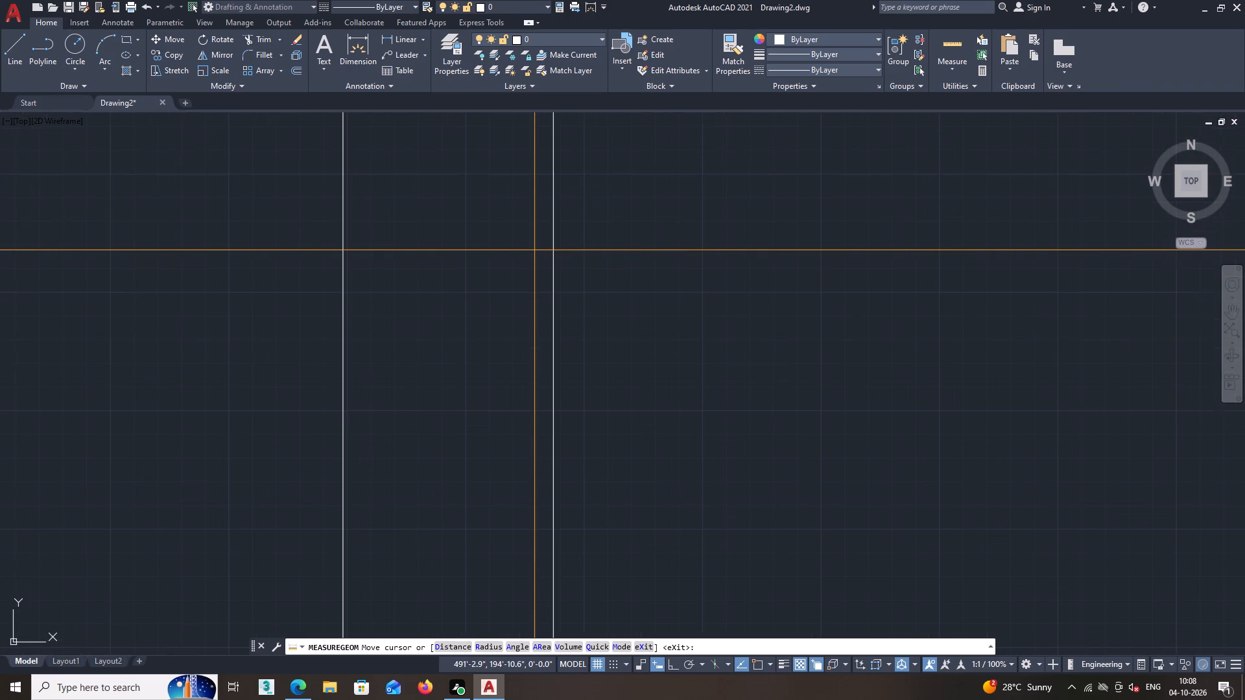
key("space")
scroll(665, 324, "down", 6)
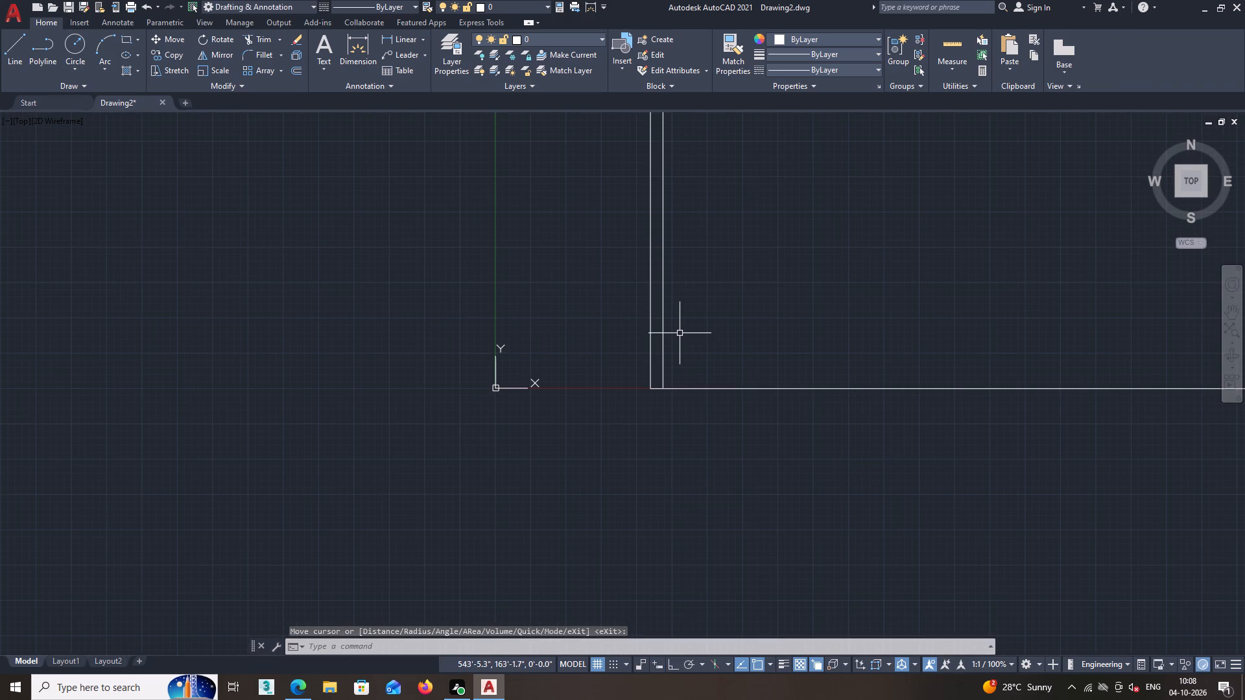
Trim the horizontal base line where it extends beyond the offset vertical line.
type("tr")
key("Return")
left_click(704, 304)
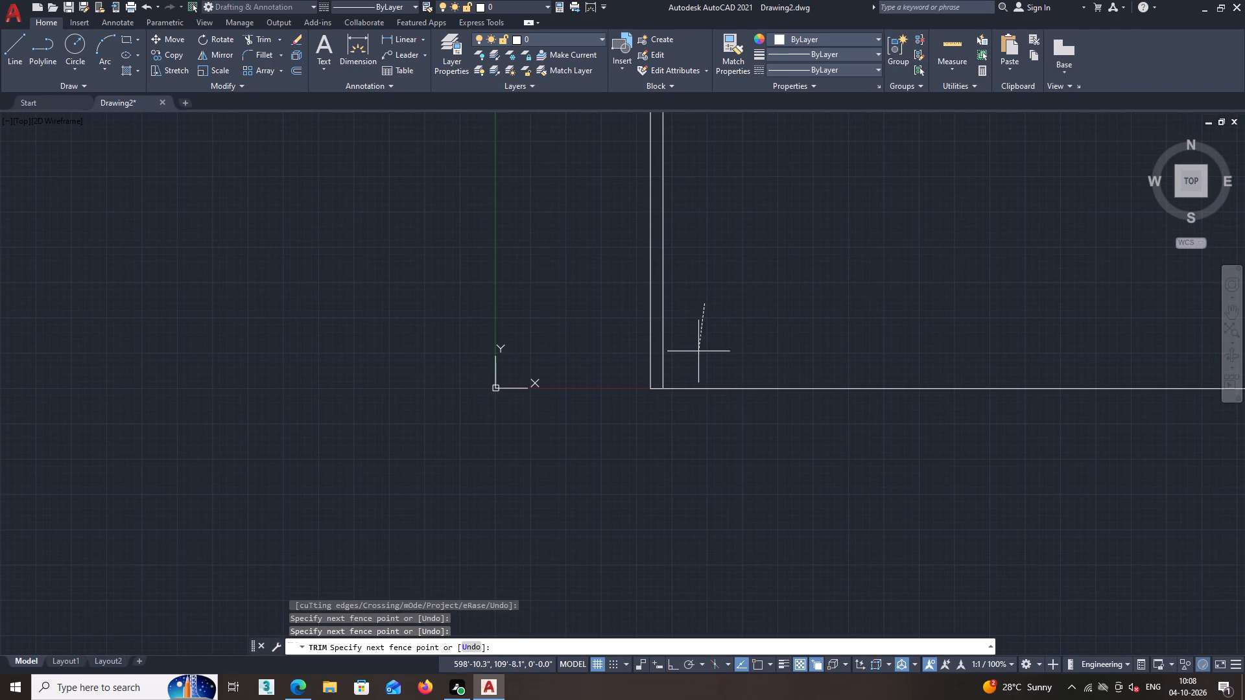
left_click(696, 411)
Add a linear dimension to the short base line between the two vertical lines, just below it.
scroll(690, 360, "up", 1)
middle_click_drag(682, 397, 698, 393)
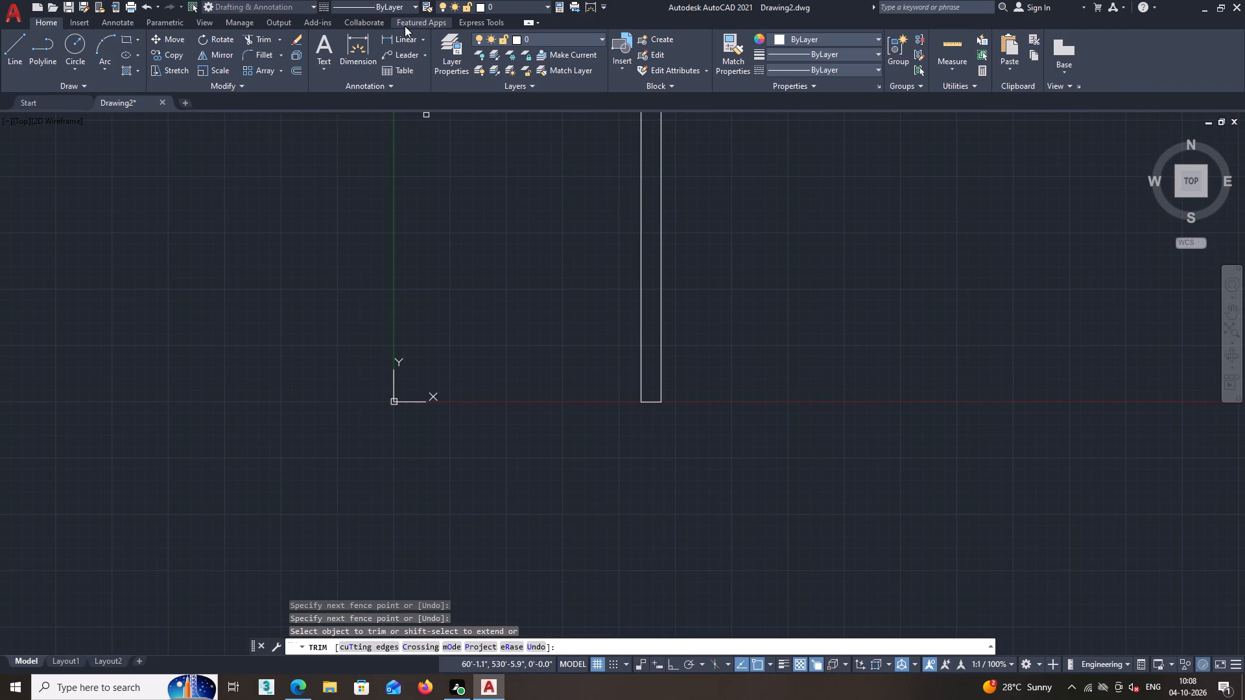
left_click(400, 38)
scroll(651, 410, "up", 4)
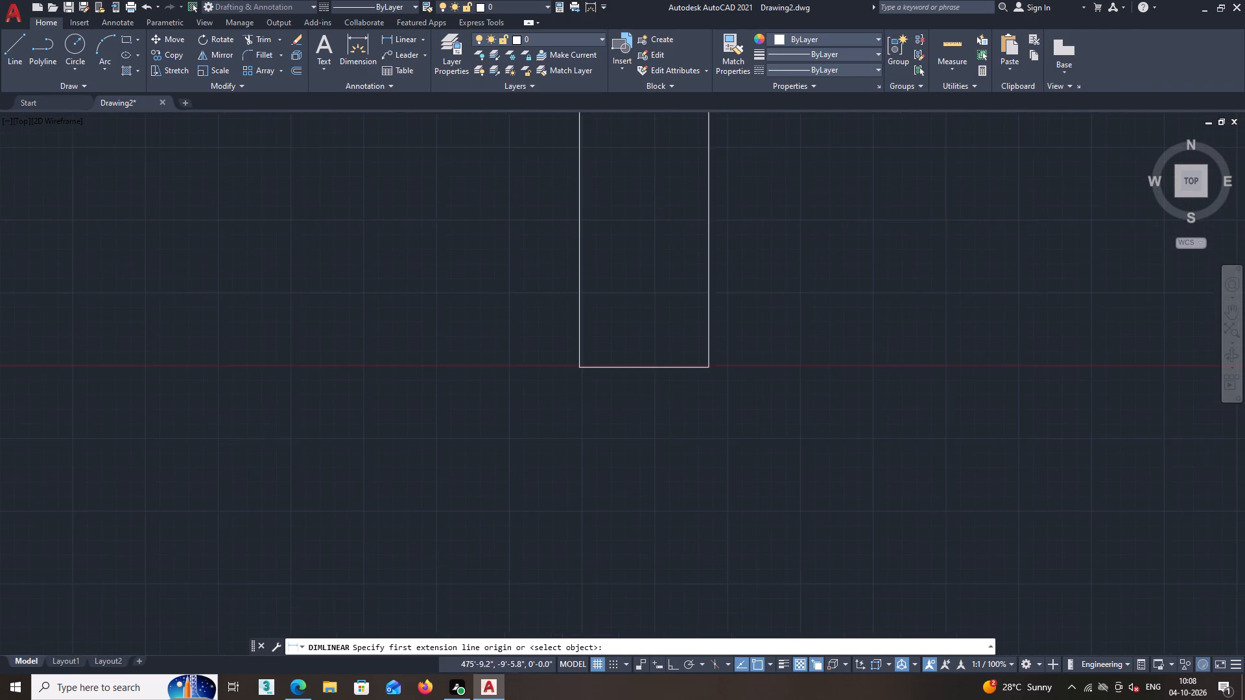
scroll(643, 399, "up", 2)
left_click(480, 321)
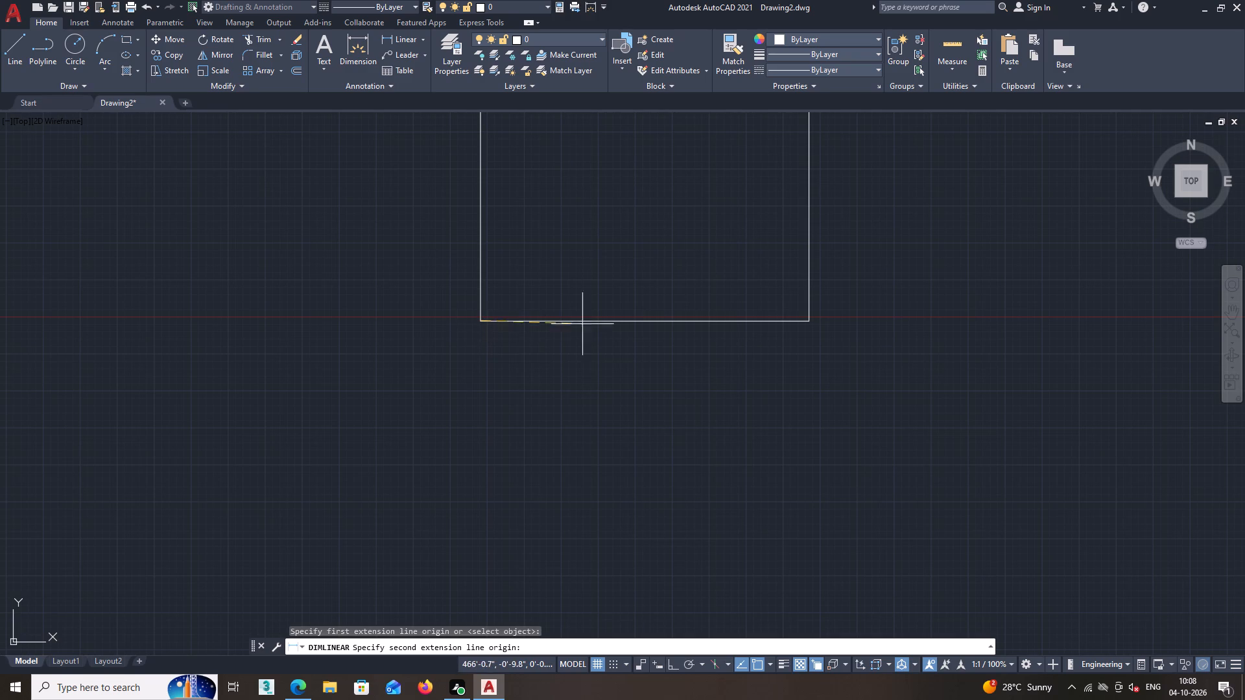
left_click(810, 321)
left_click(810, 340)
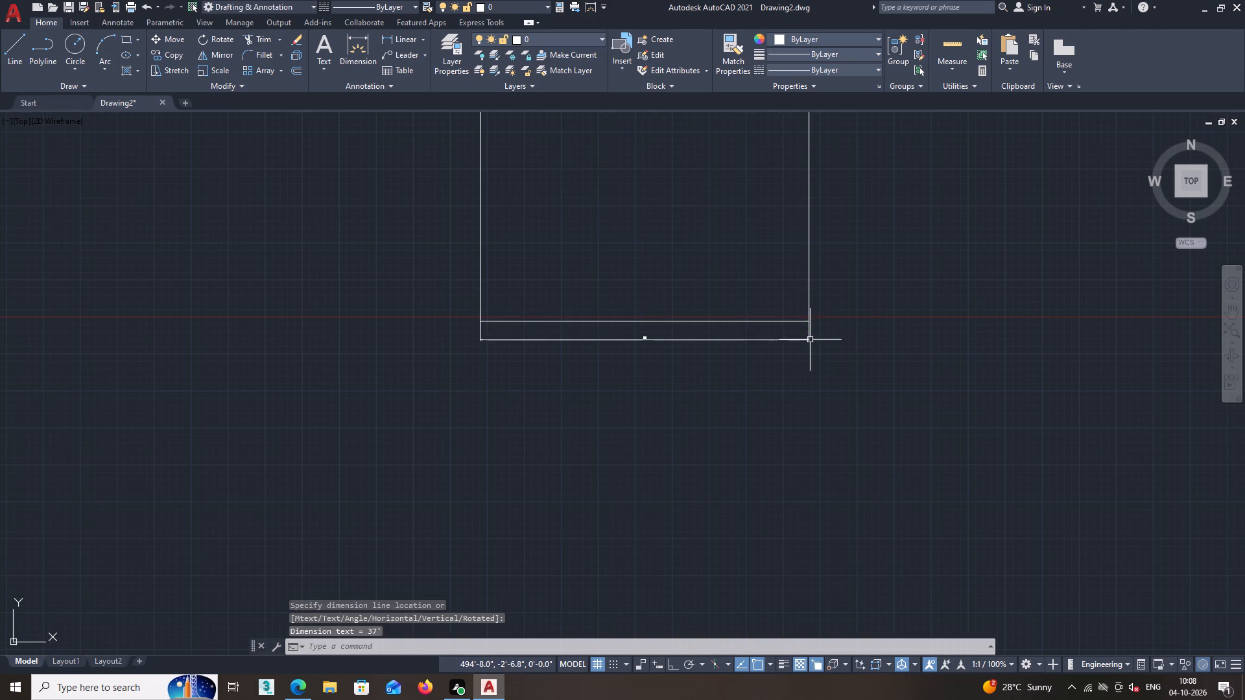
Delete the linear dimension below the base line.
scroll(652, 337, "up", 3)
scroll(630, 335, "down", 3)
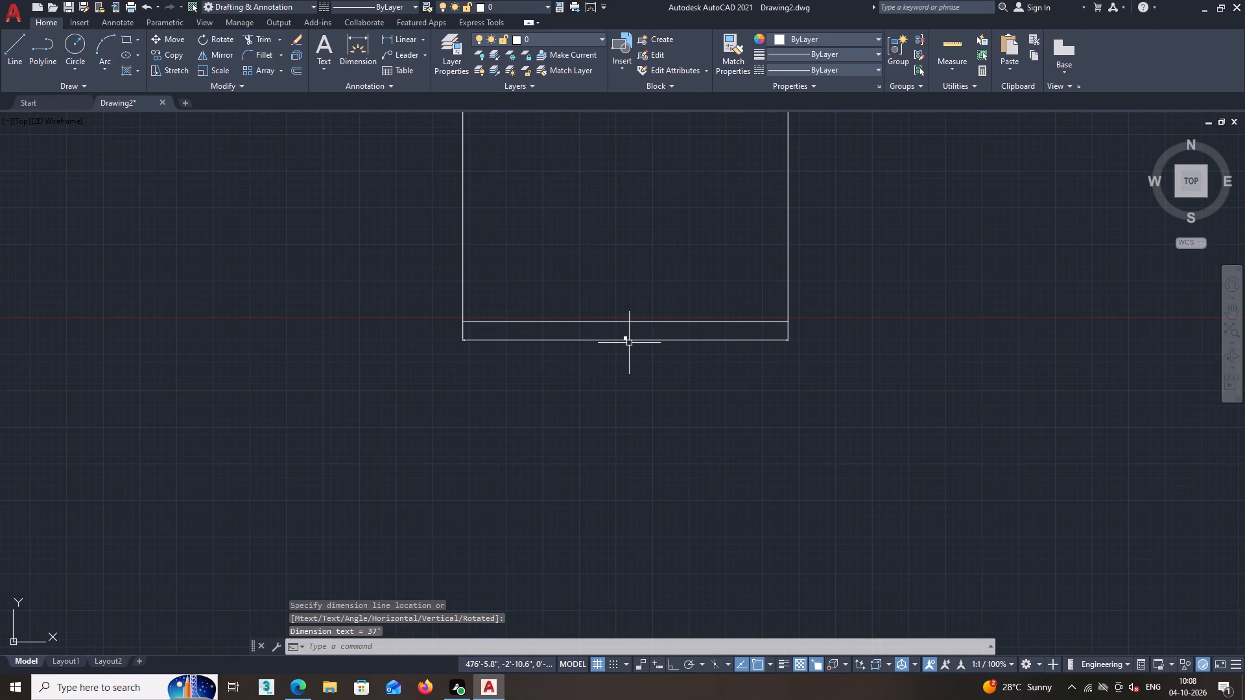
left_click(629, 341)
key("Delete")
Offset the short base line upwards by 32' between the two vertical lines.
scroll(629, 341, "down", 3)
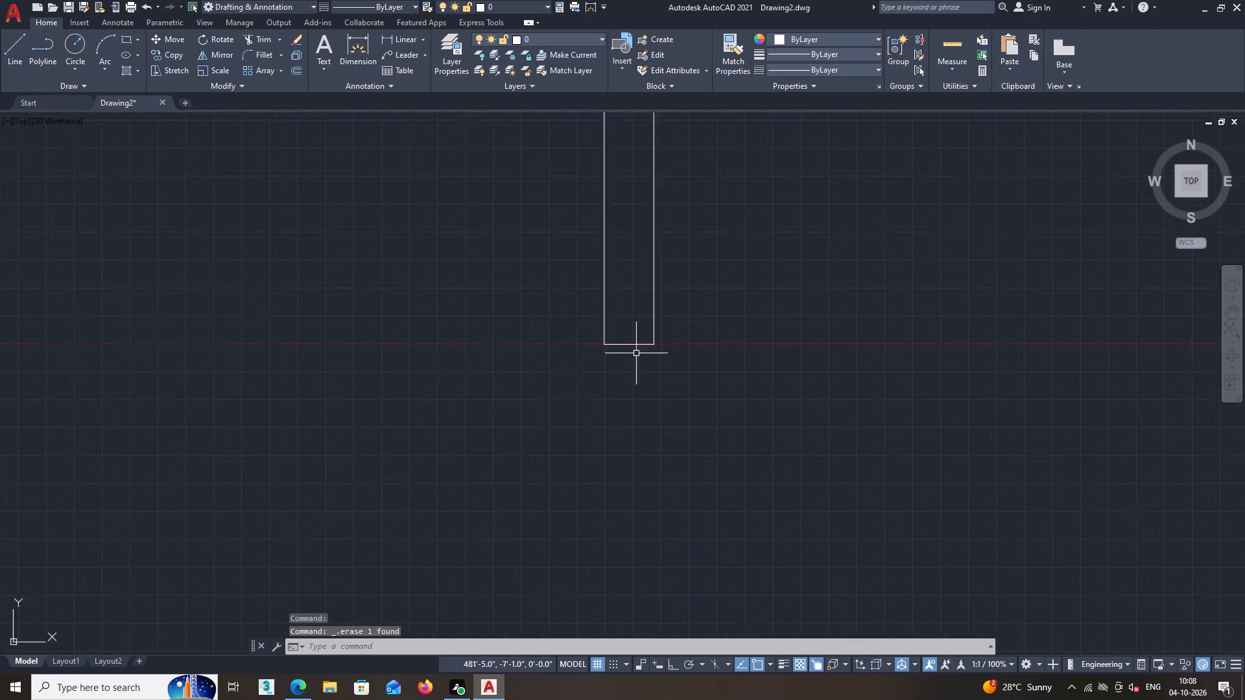
scroll(636, 353, "down", 2)
middle_click_drag(647, 360, 674, 456)
scroll(656, 393, "up", 1)
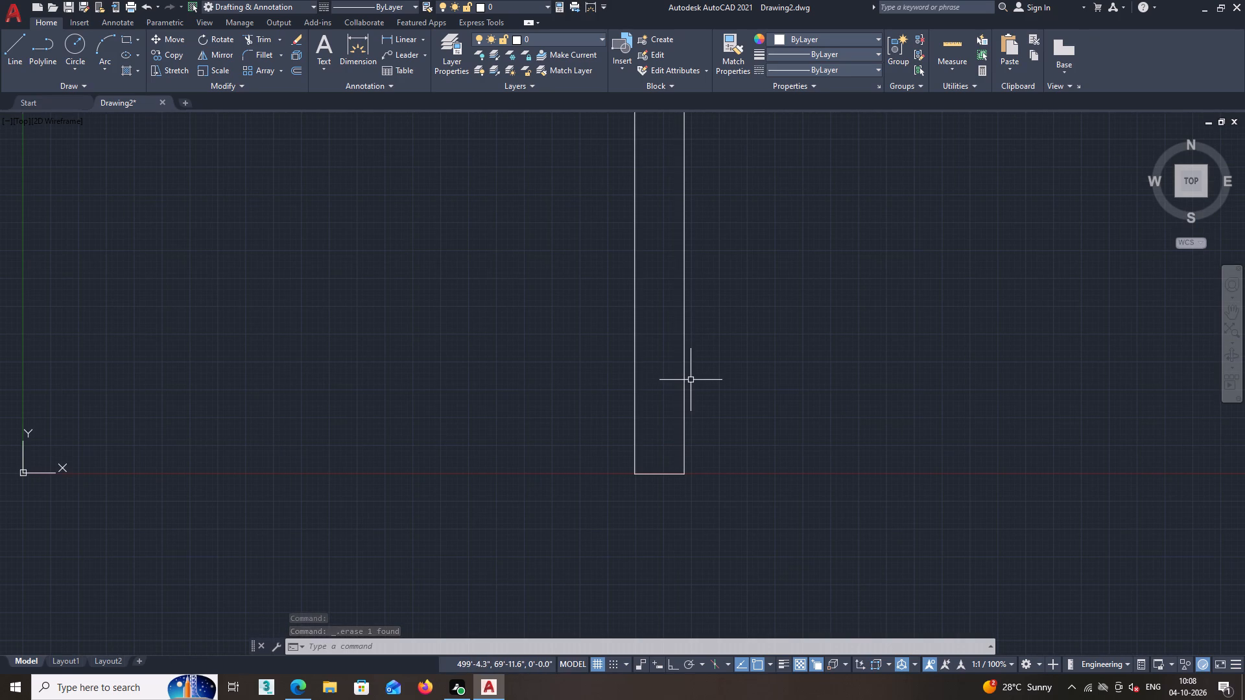
scroll(683, 369, "up", 2)
left_click(291, 73)
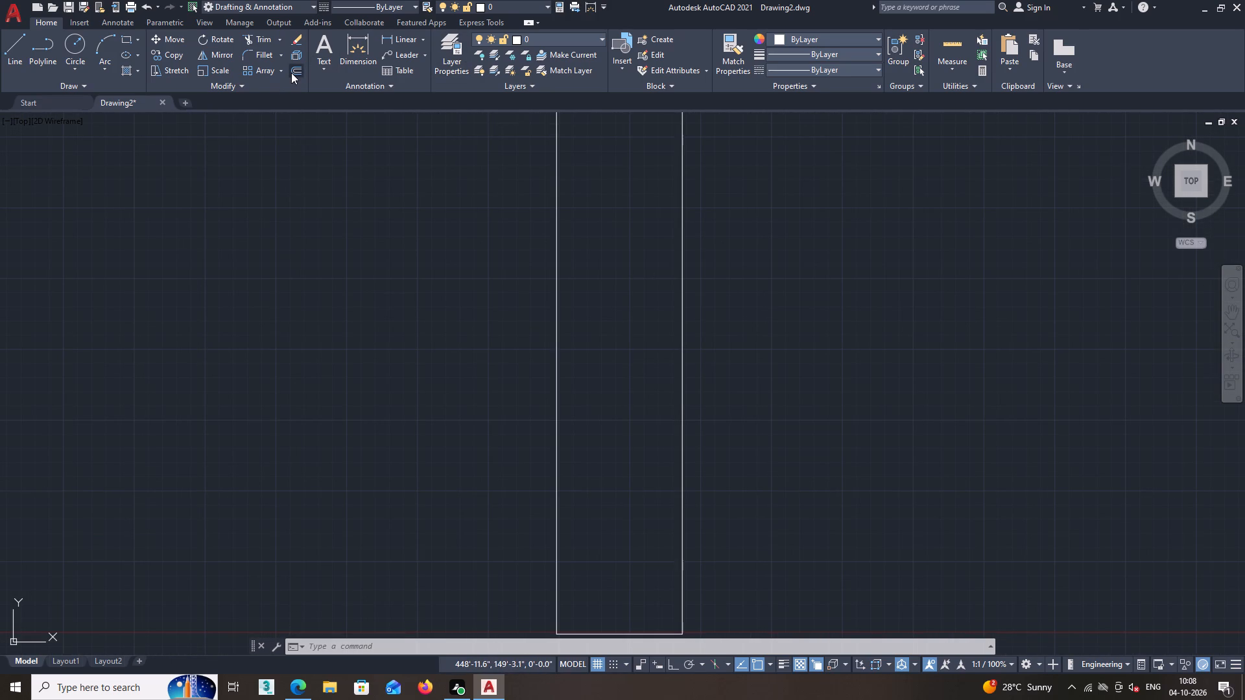
scroll(514, 336, "down", 2)
middle_click_drag(560, 374, 575, 358)
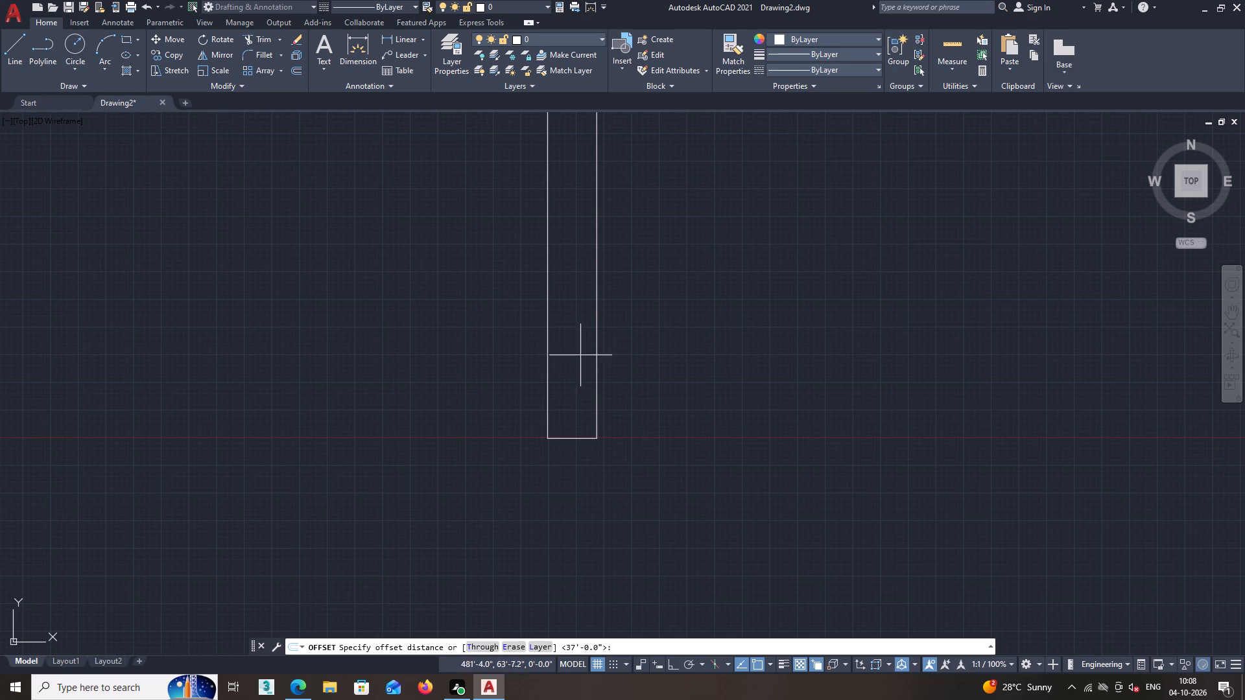
scroll(584, 360, "up", 2)
type("32'")
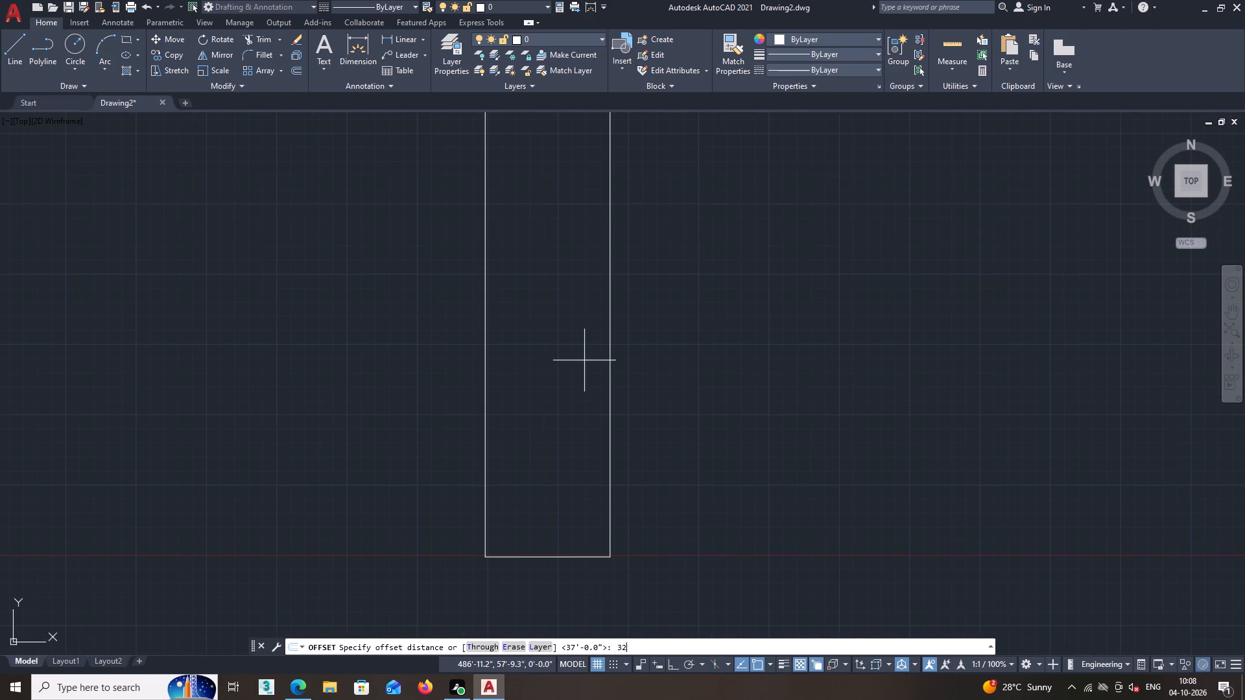
key("Return")
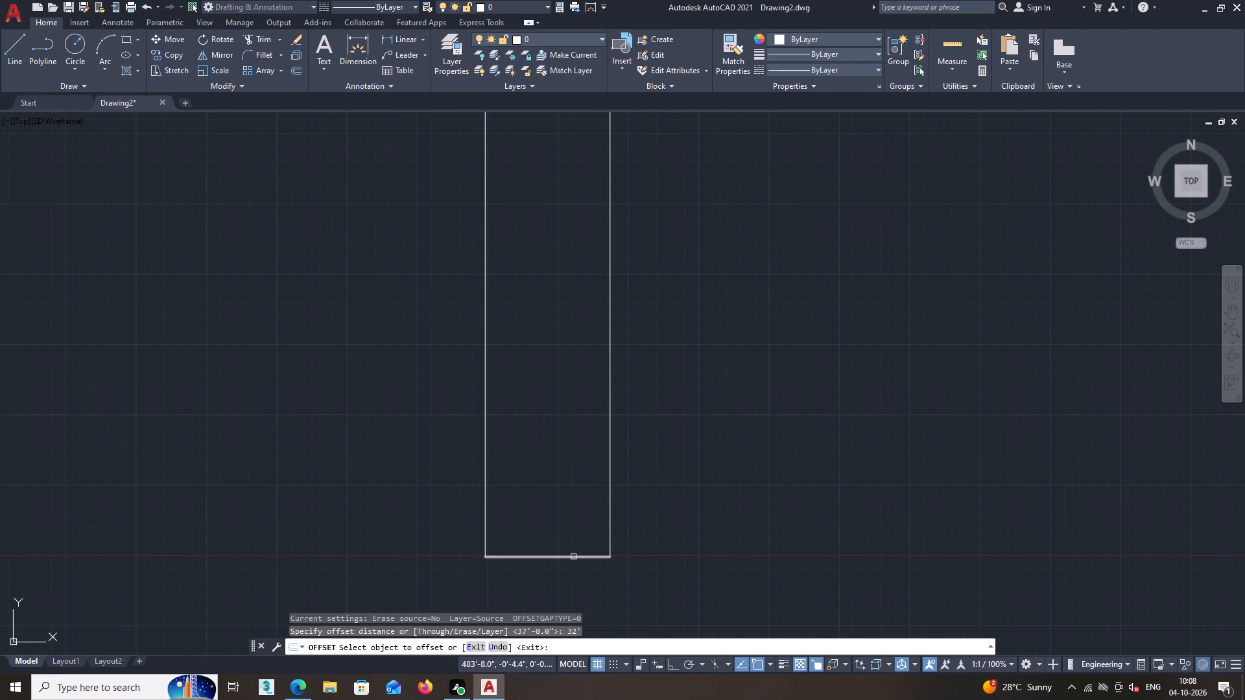
left_click(573, 557)
left_click(595, 456)
middle_click_drag(596, 478, 636, 464)
key("space")
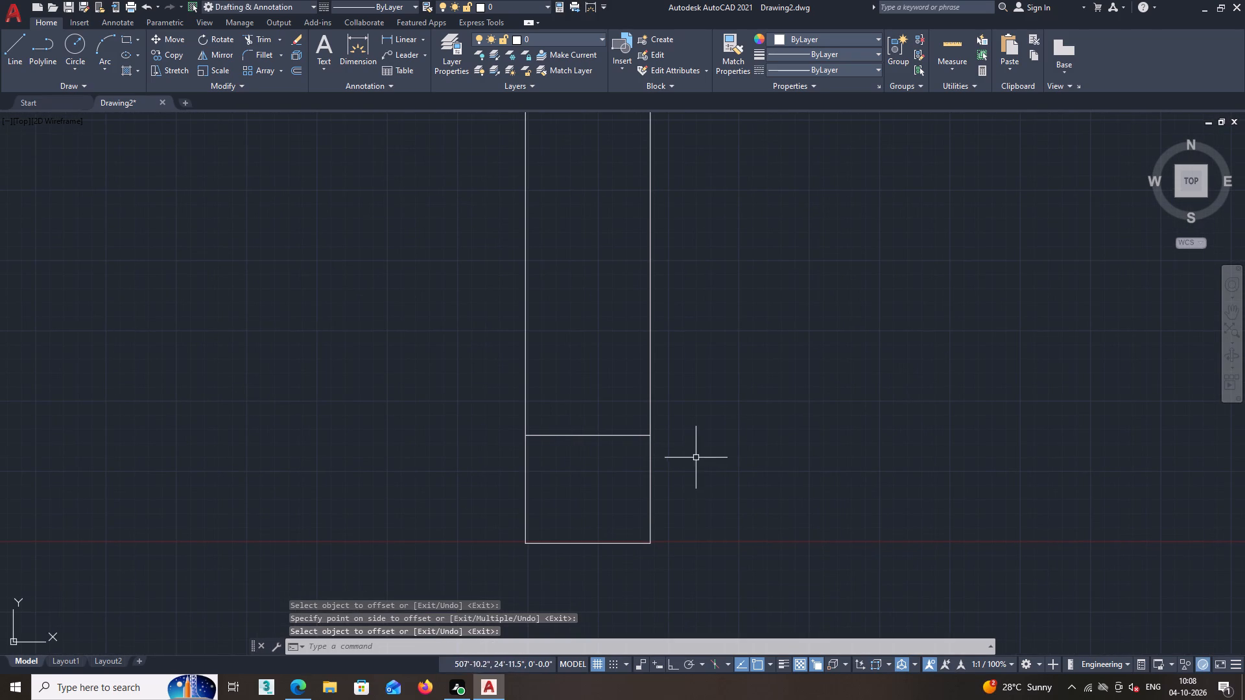
Trim both vertical lines above the upper horizontal line to leave a closed rectangle.
type("tr")
key("Return")
left_click_drag(763, 366, 753, 367)
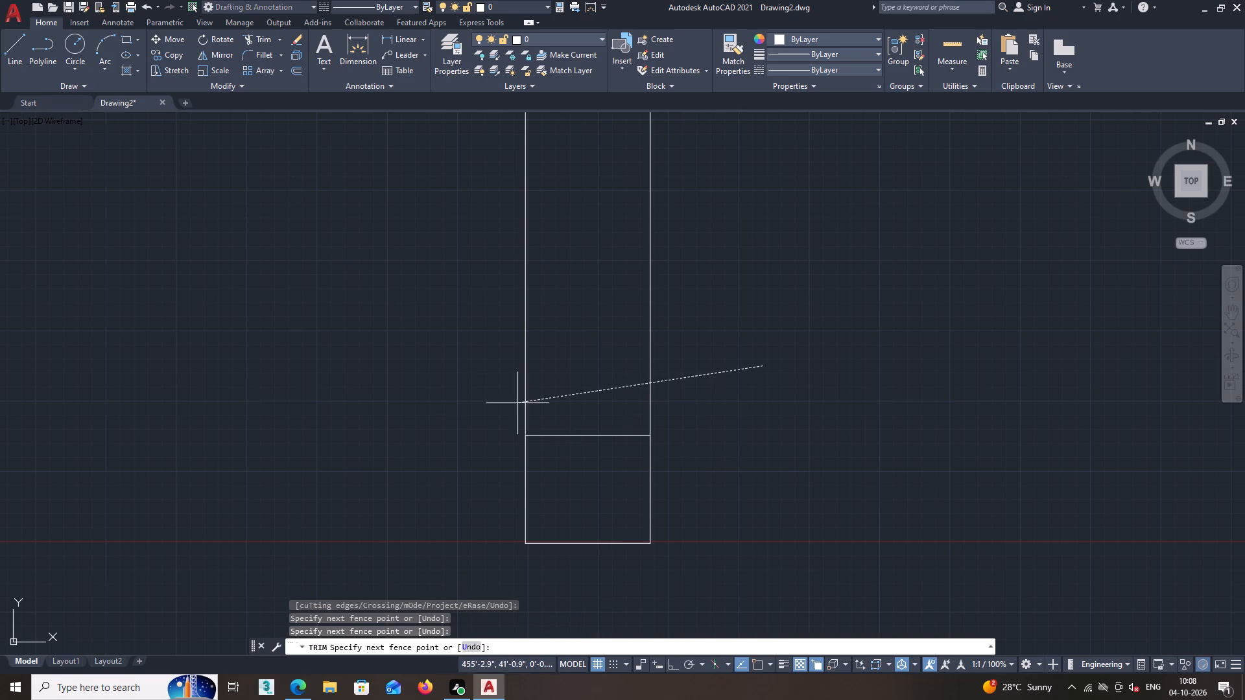
left_click(444, 410)
key("space")
Join the four lines of the rectangle into a single polyline.
middle_click_drag(549, 456, 550, 456)
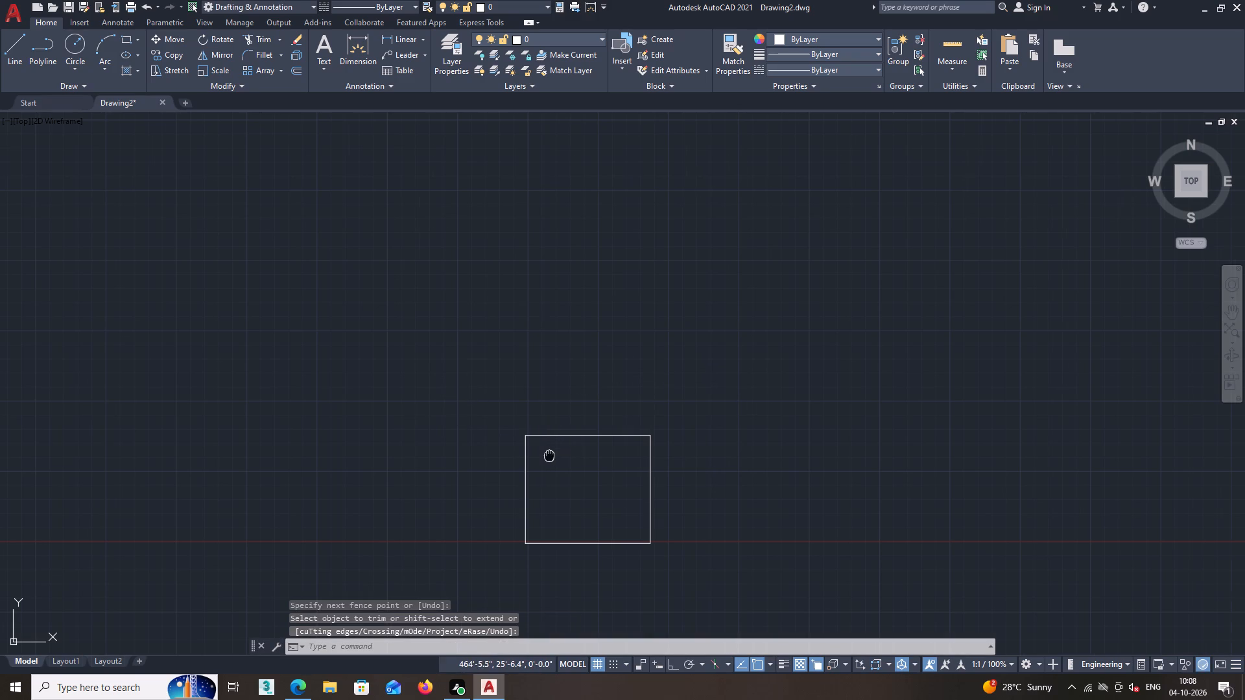
middle_click_drag(550, 456, 561, 453)
scroll(570, 456, "up", 1)
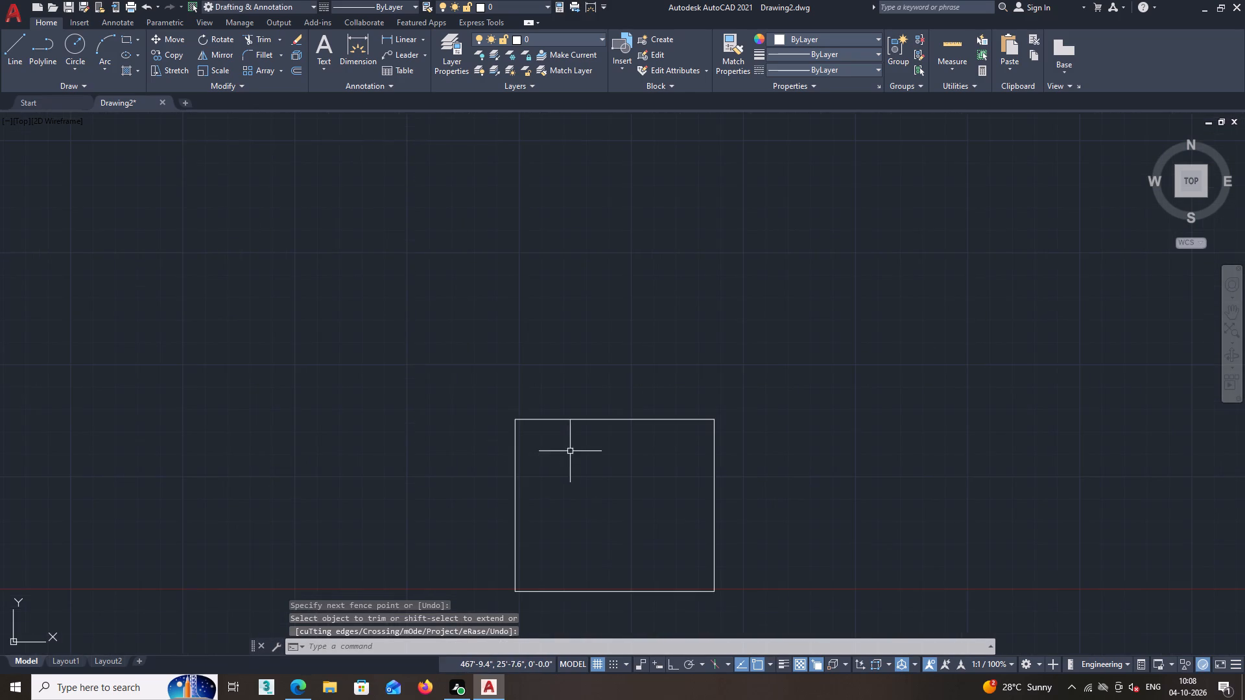
middle_click_drag(570, 450, 543, 382)
left_click_drag(755, 571, 589, 351)
left_click(421, 271)
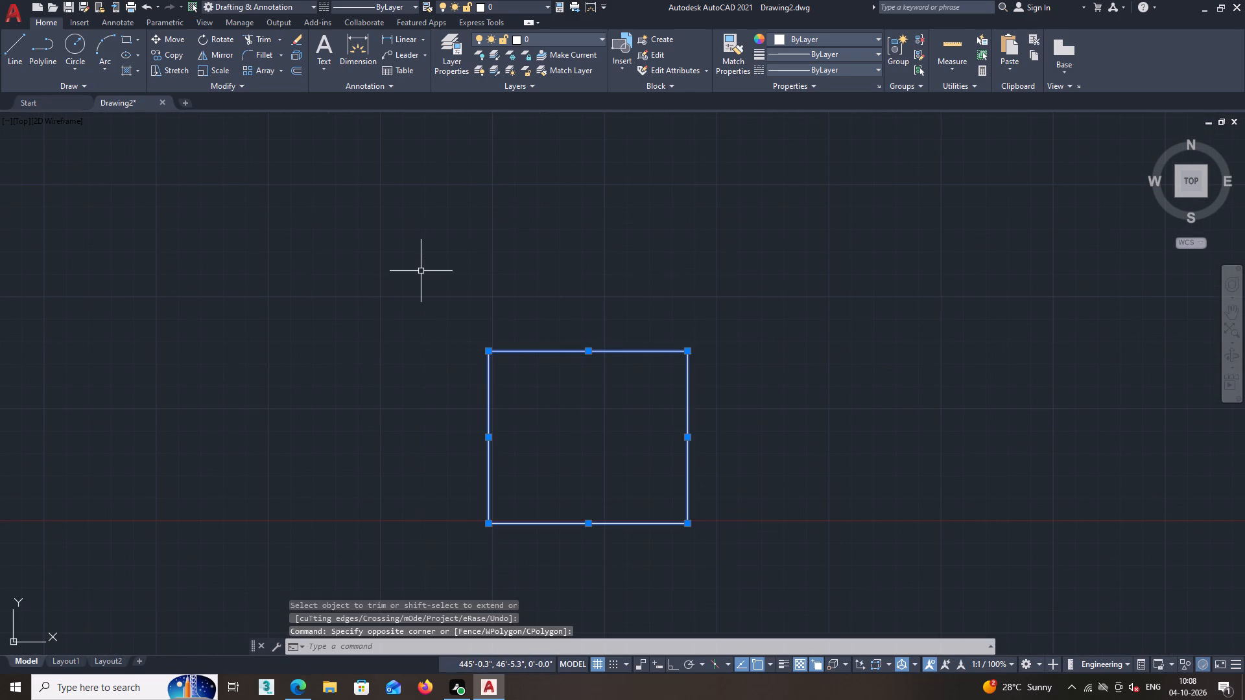
key("j")
key("Return")
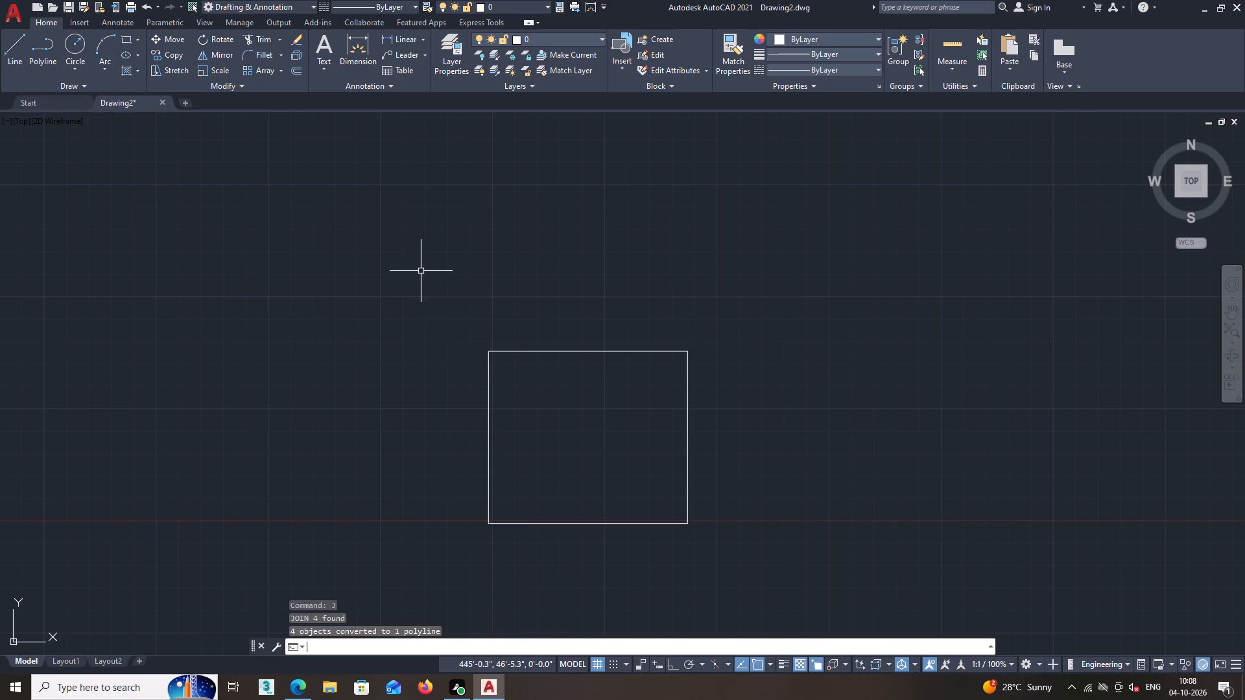
Offset the outer rectangle inwards by 9 inches to form the wall thickness.
left_click(294, 69)
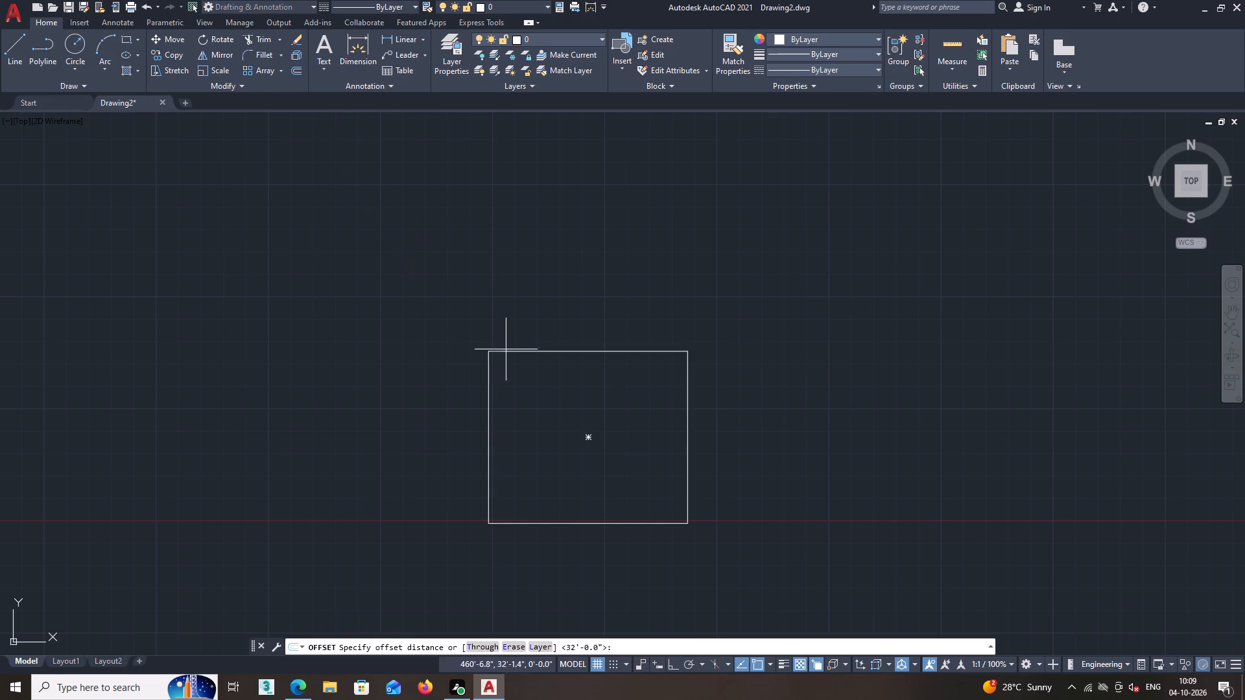
scroll(532, 387, "up", 1)
middle_click_drag(532, 387, 547, 385)
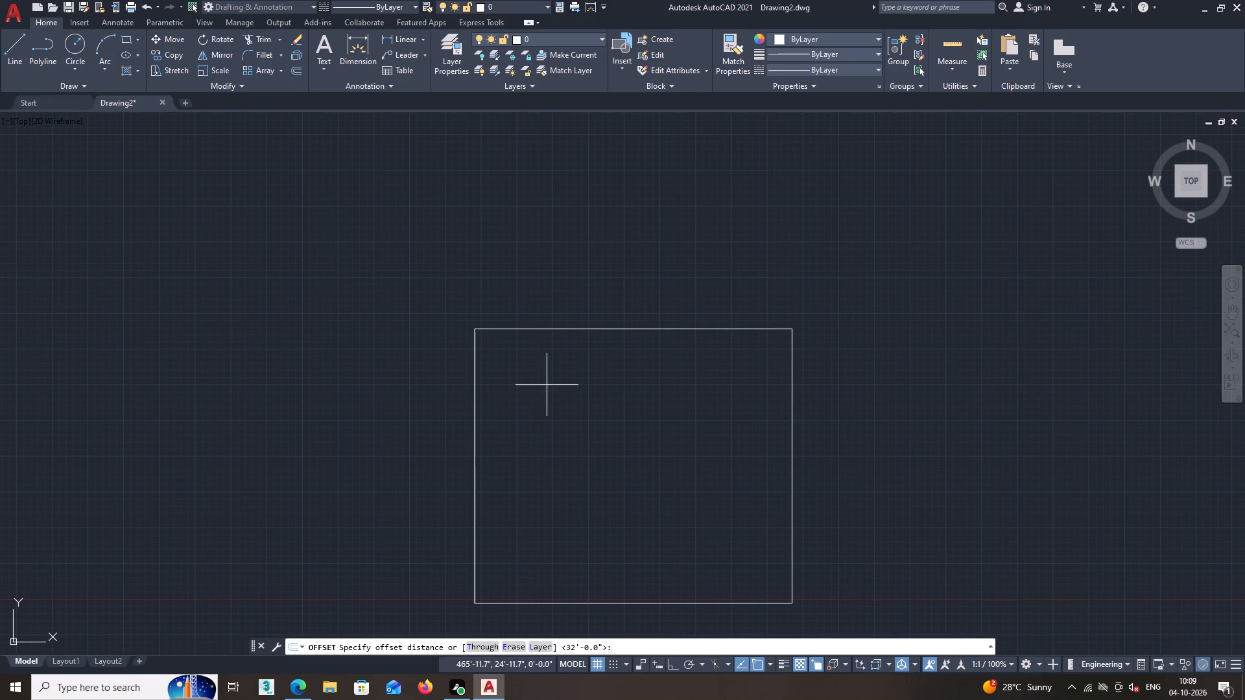
scroll(510, 349, "up", 1)
scroll(510, 350, "down", 1)
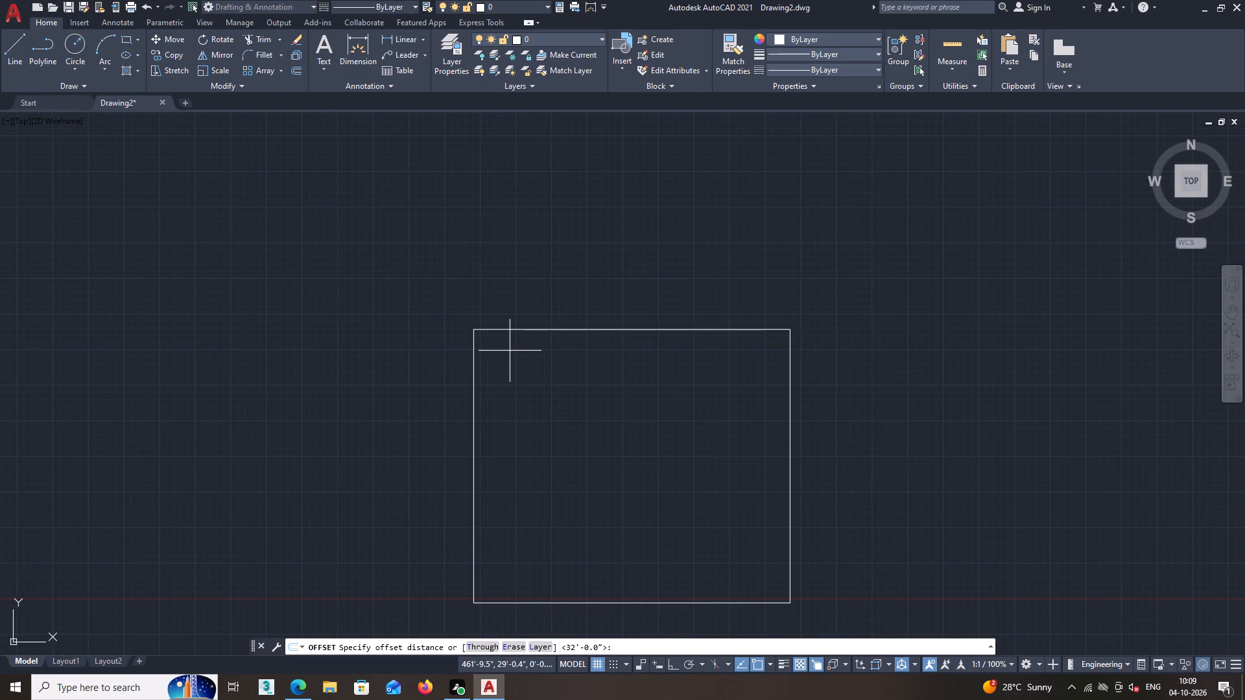
key("9")
key("Return")
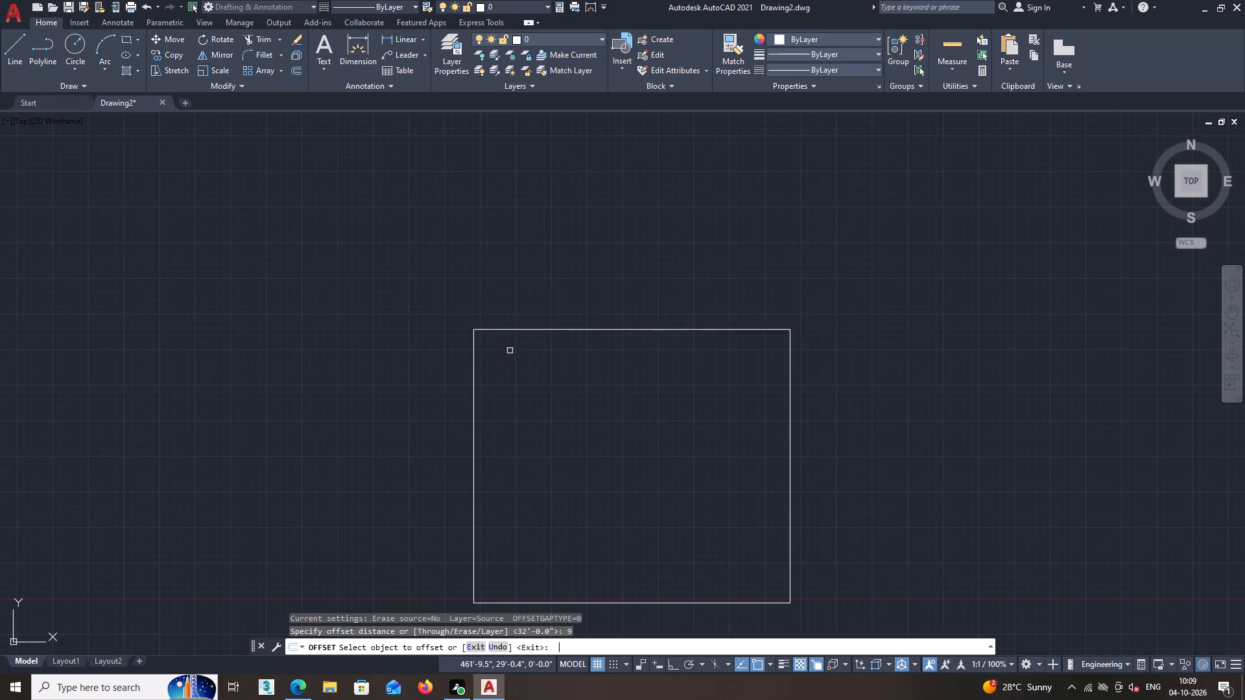
left_click(537, 328)
left_click(529, 370)
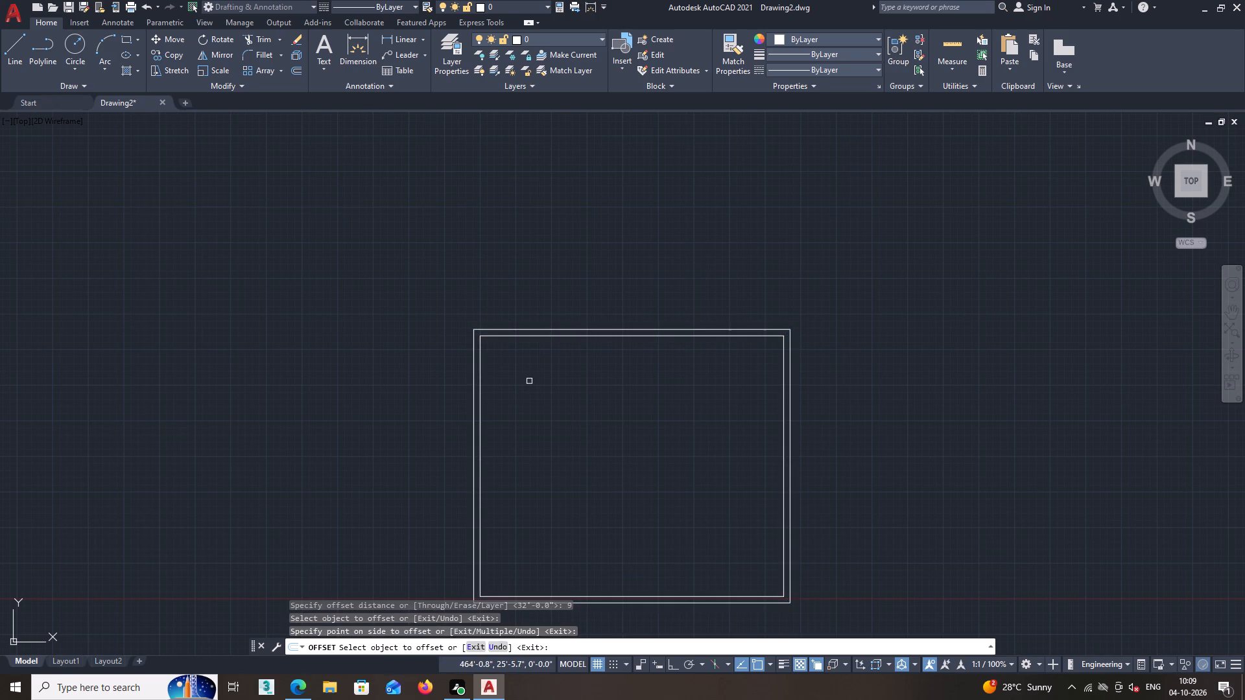
middle_click_drag(530, 382, 527, 305)
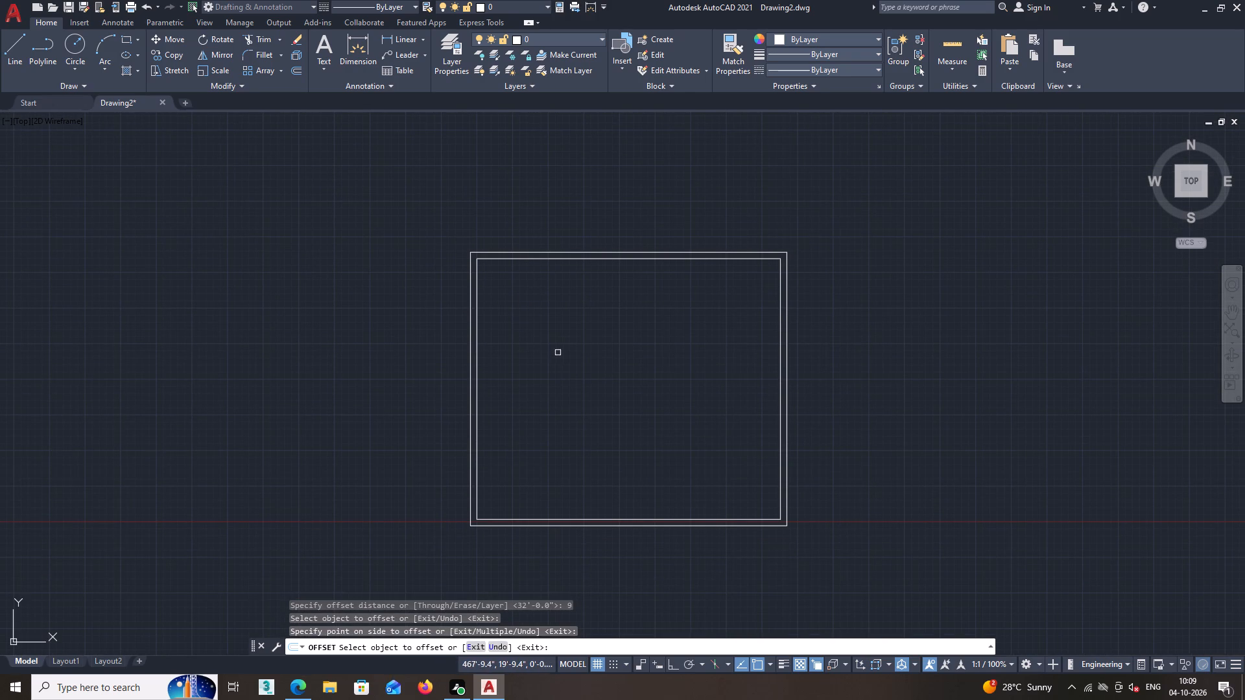
key("space")
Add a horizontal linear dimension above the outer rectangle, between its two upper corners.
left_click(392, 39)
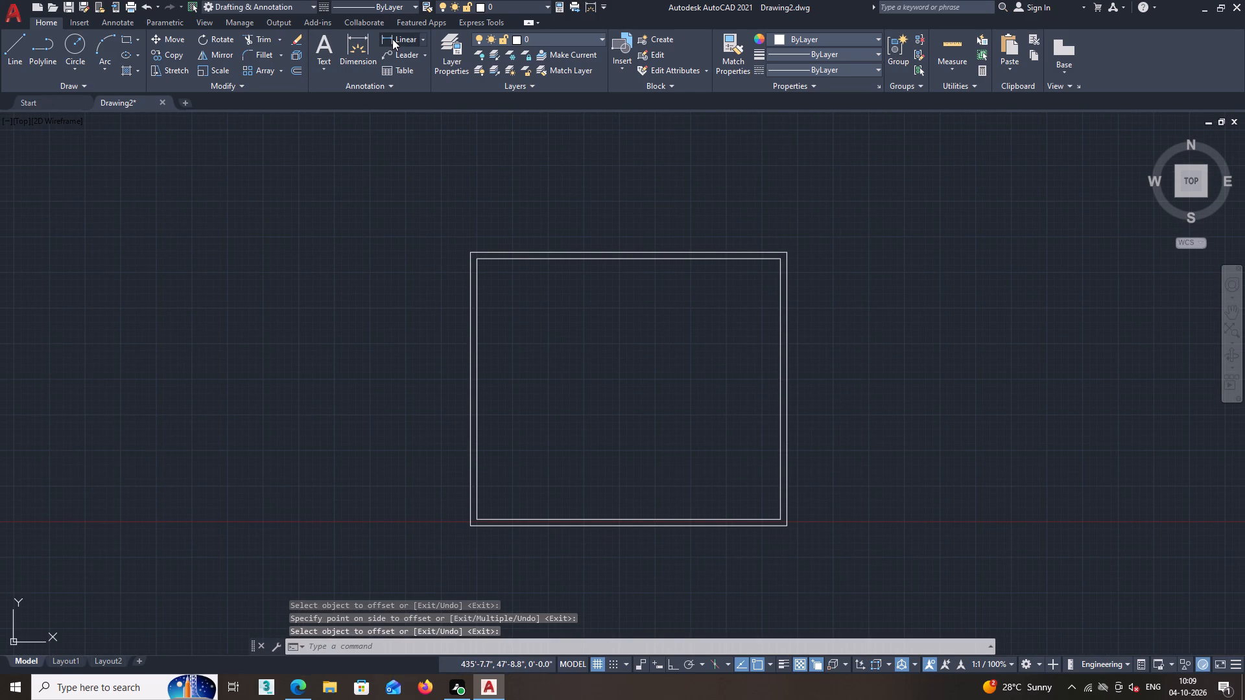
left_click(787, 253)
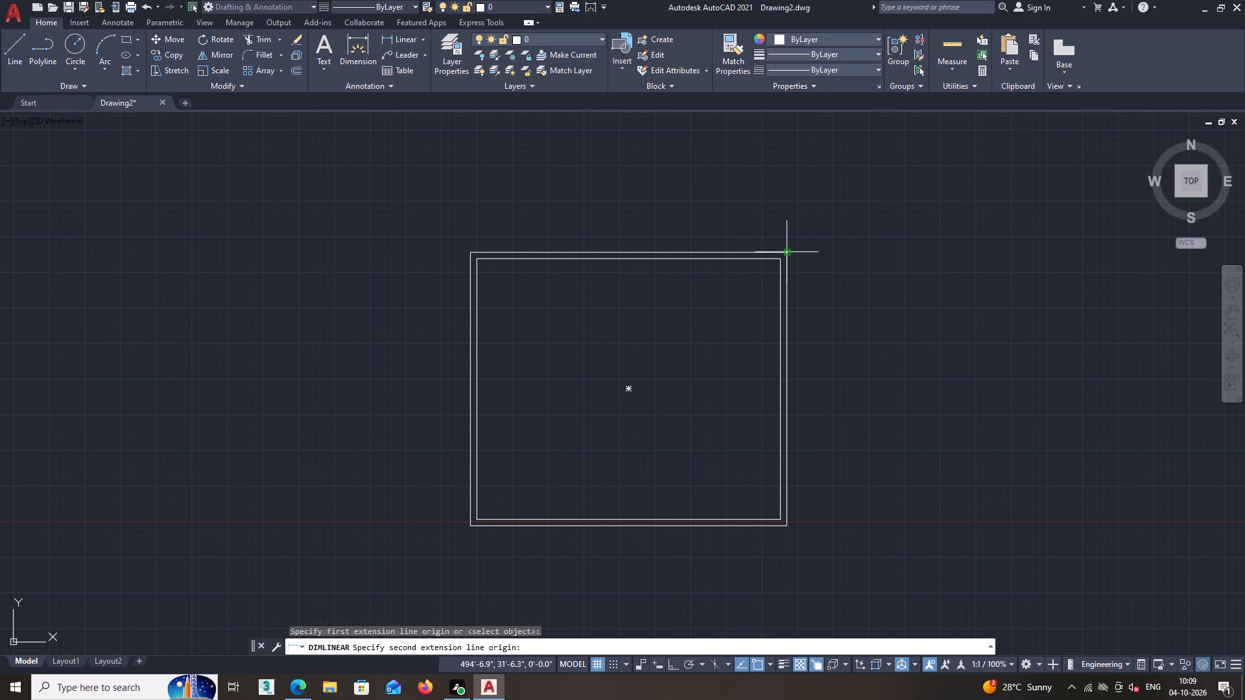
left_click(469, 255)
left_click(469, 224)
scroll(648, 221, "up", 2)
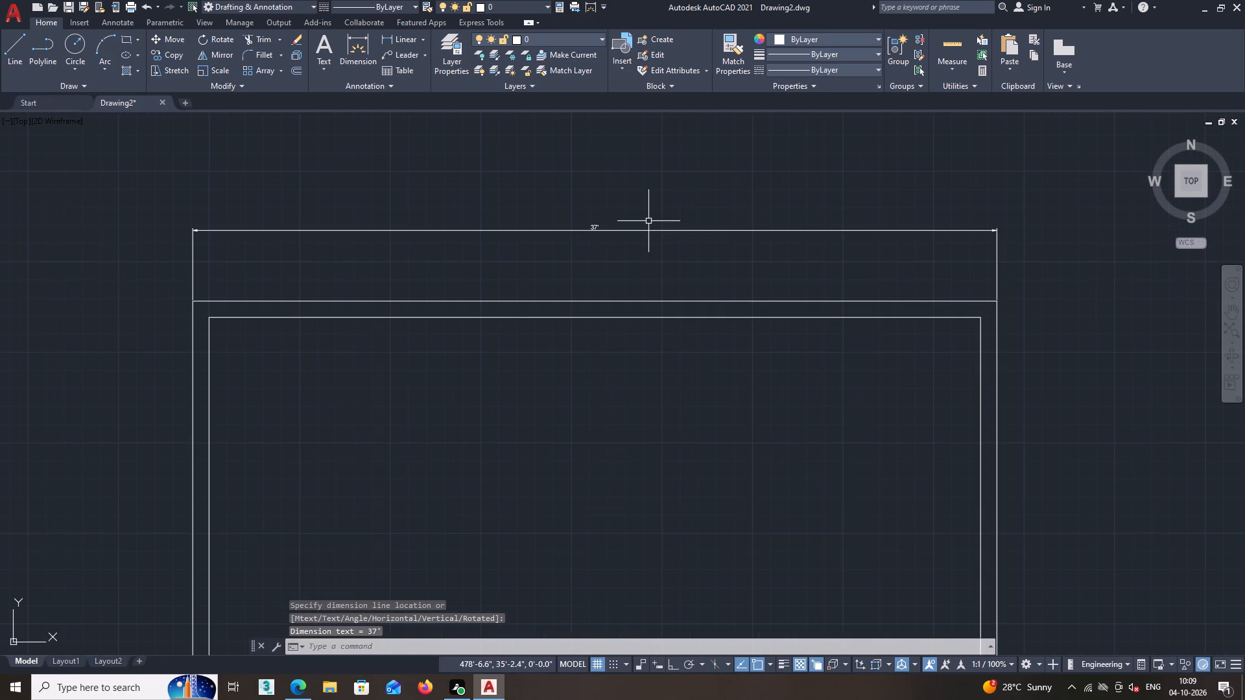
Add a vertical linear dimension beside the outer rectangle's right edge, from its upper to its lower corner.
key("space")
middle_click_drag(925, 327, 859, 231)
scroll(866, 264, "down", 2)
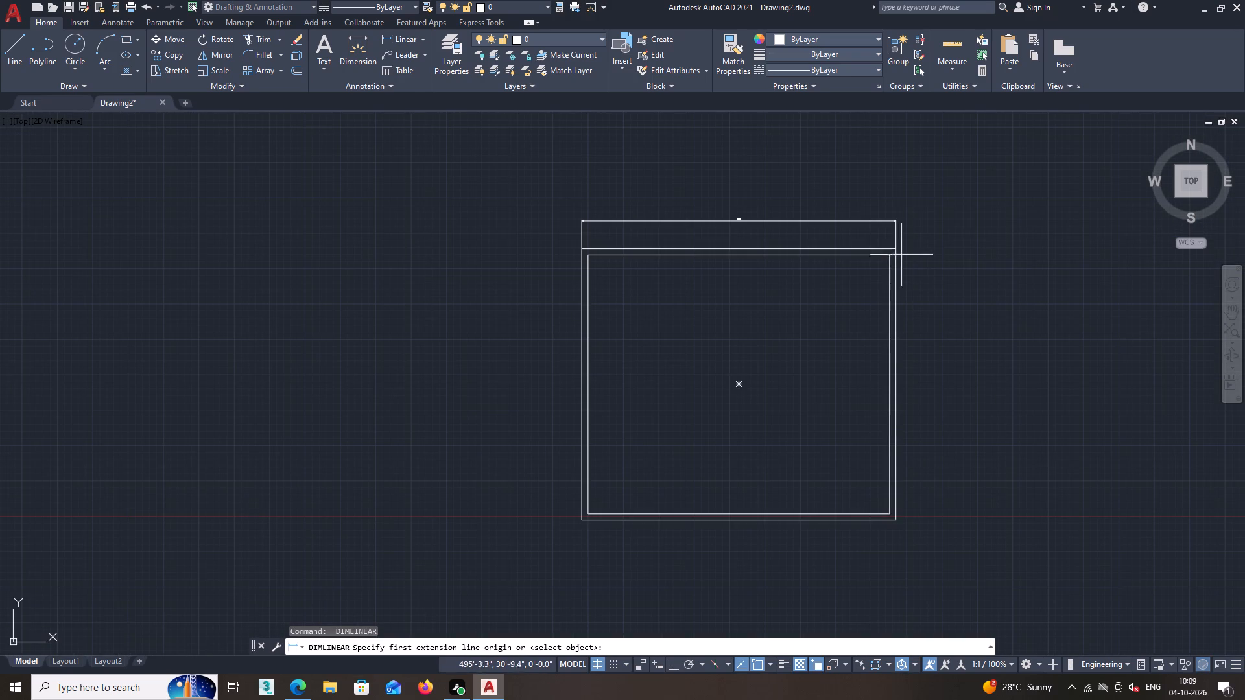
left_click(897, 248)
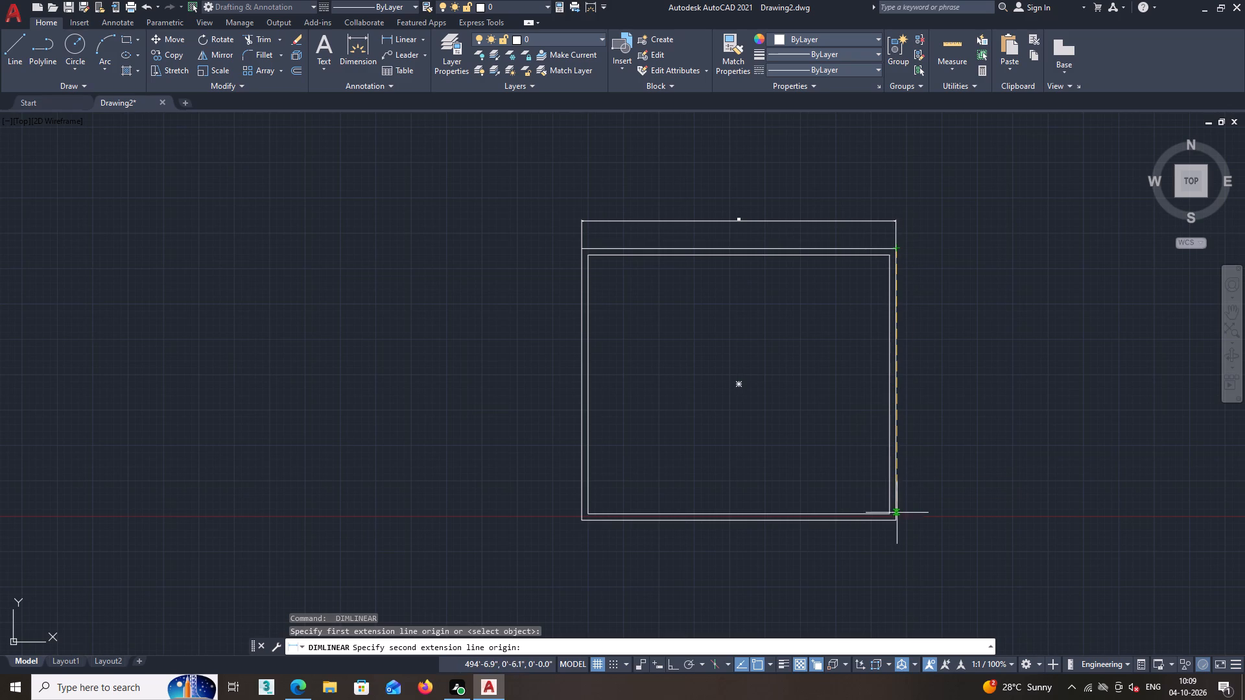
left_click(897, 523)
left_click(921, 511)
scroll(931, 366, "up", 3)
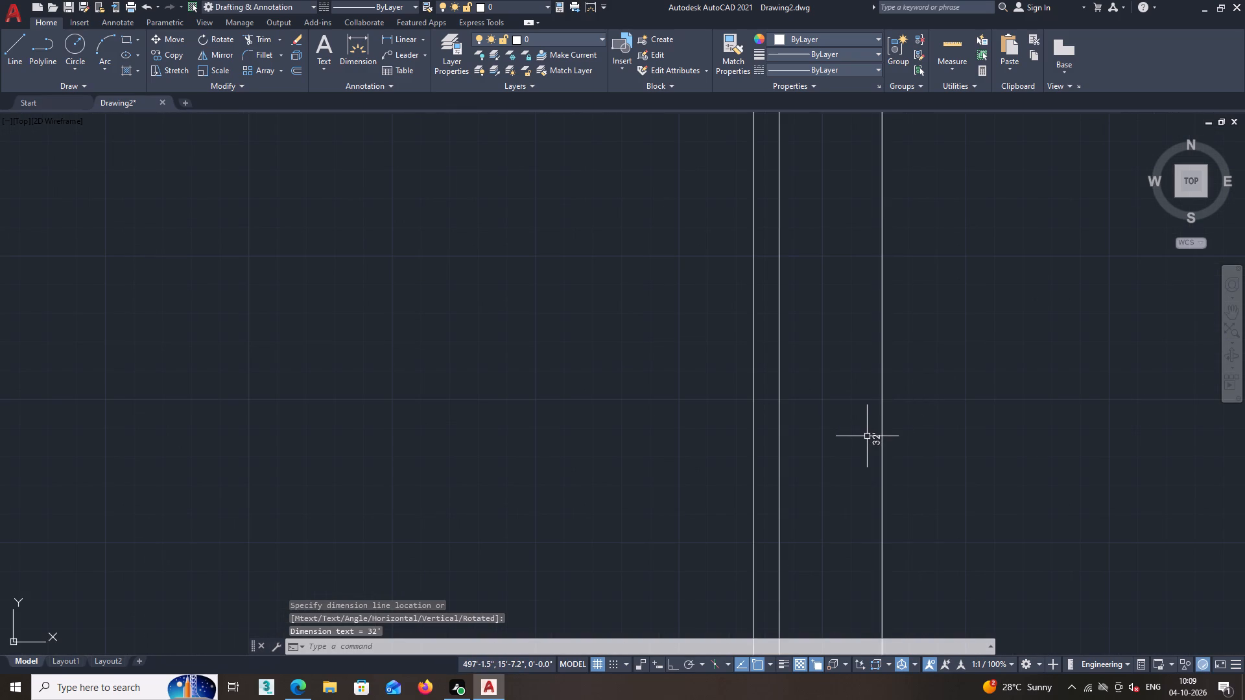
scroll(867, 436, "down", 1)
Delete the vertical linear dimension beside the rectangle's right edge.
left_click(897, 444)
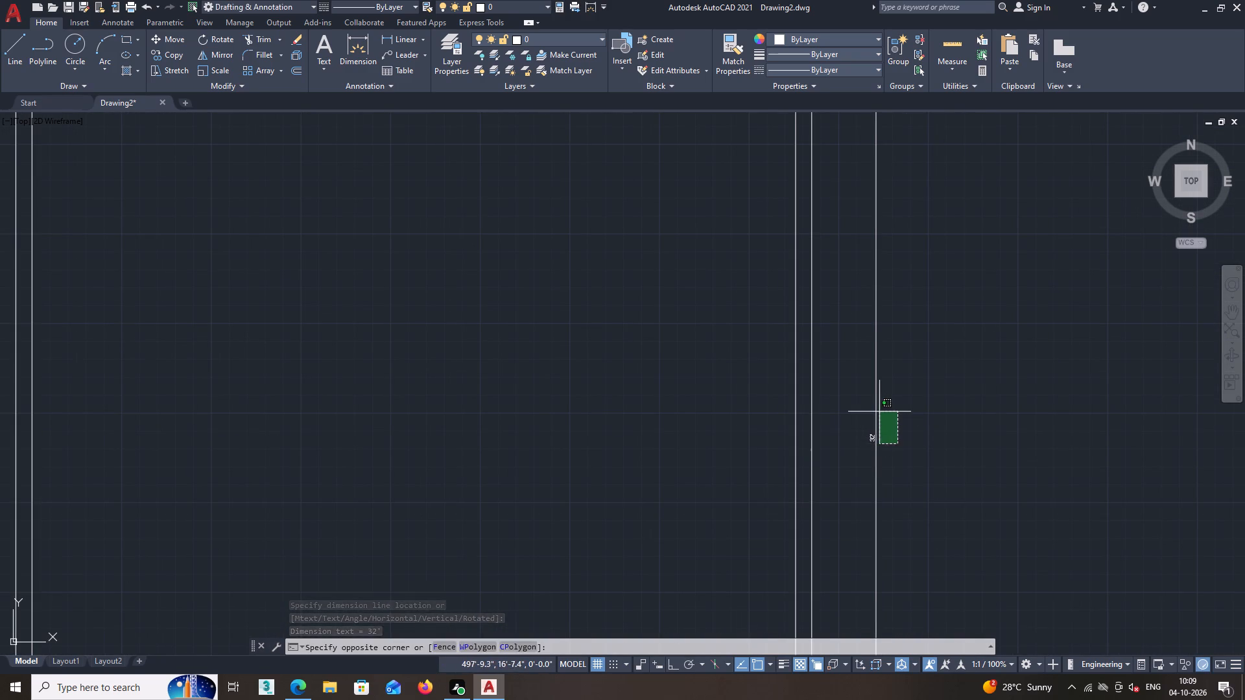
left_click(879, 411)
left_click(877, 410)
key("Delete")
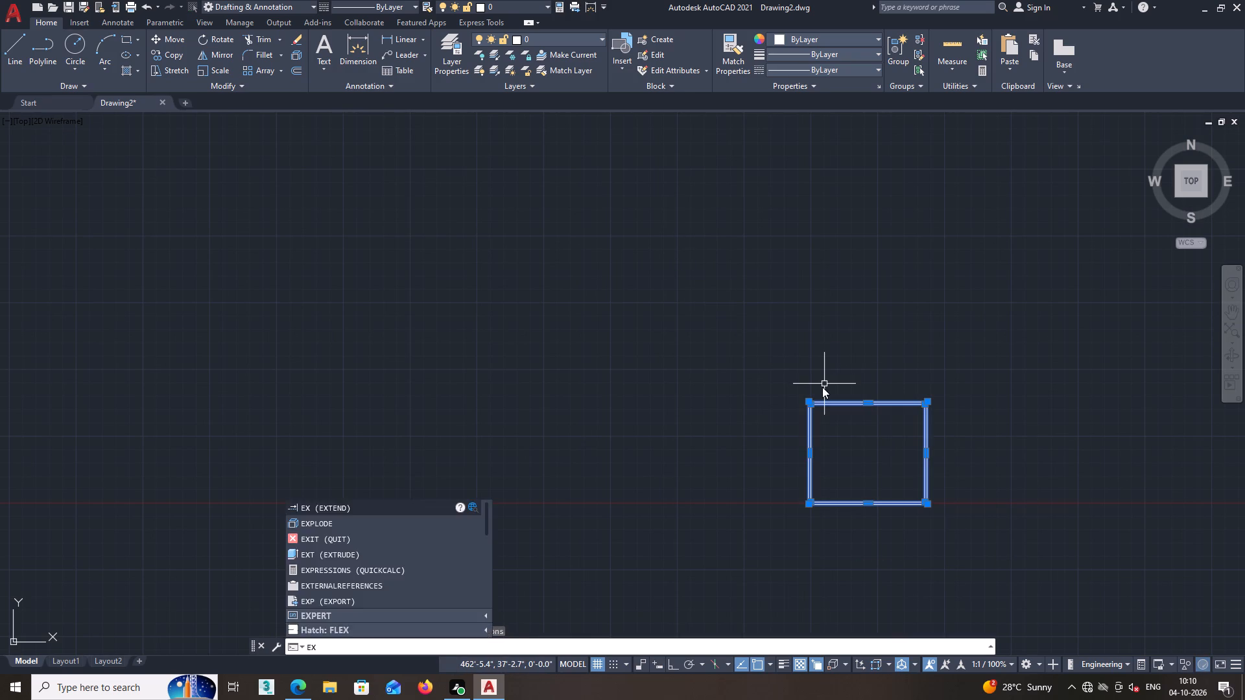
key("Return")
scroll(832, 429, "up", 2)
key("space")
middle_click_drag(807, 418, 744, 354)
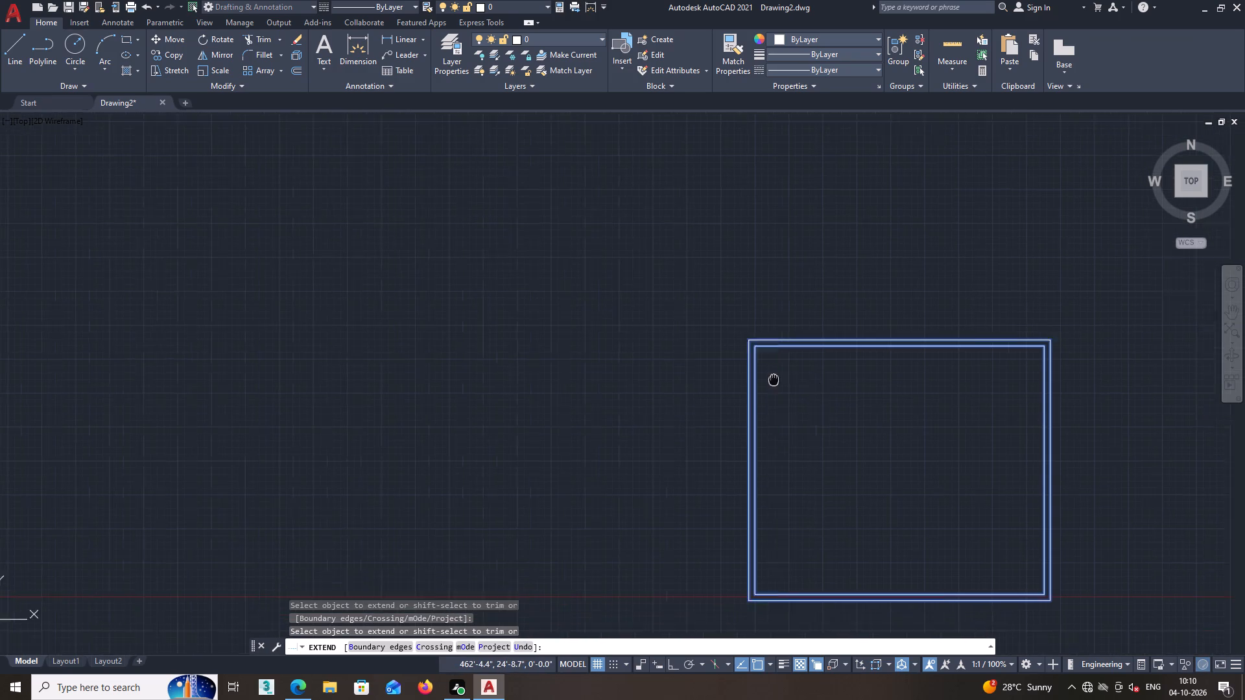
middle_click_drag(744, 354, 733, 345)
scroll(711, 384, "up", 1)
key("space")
Explode the outer and inner rectangles into separate lines.
scroll(676, 391, "up", 1)
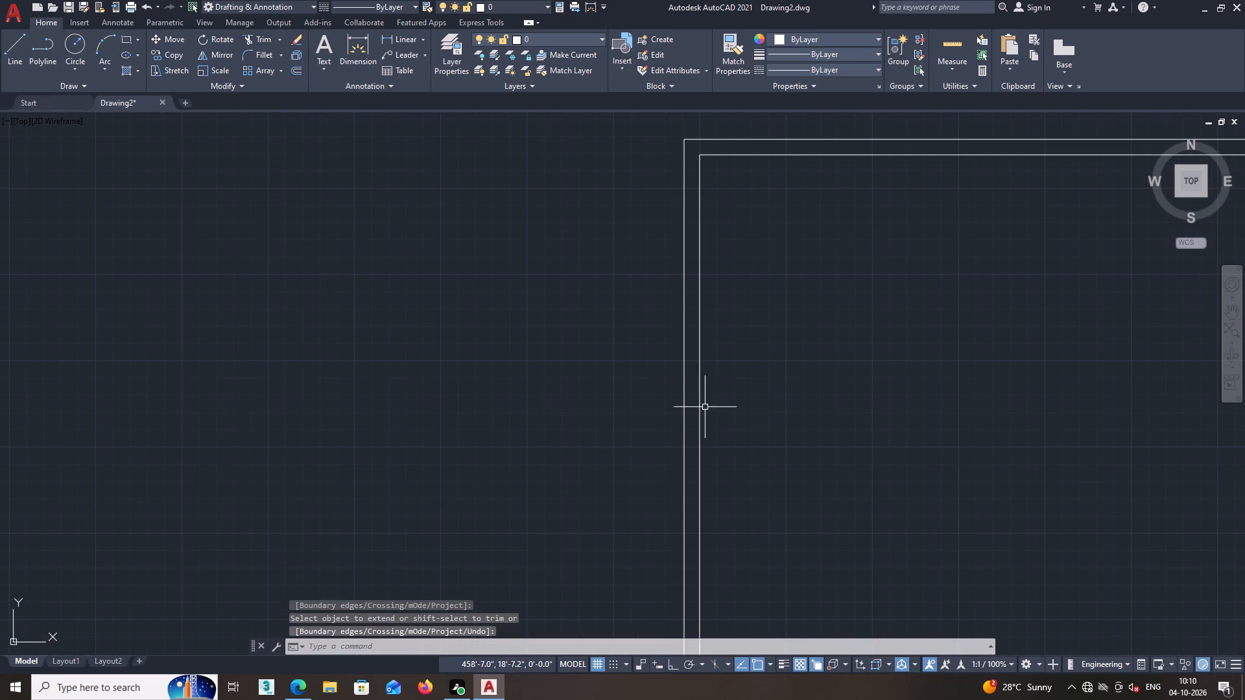
scroll(720, 410, "down", 3)
middle_click_drag(759, 421, 724, 367)
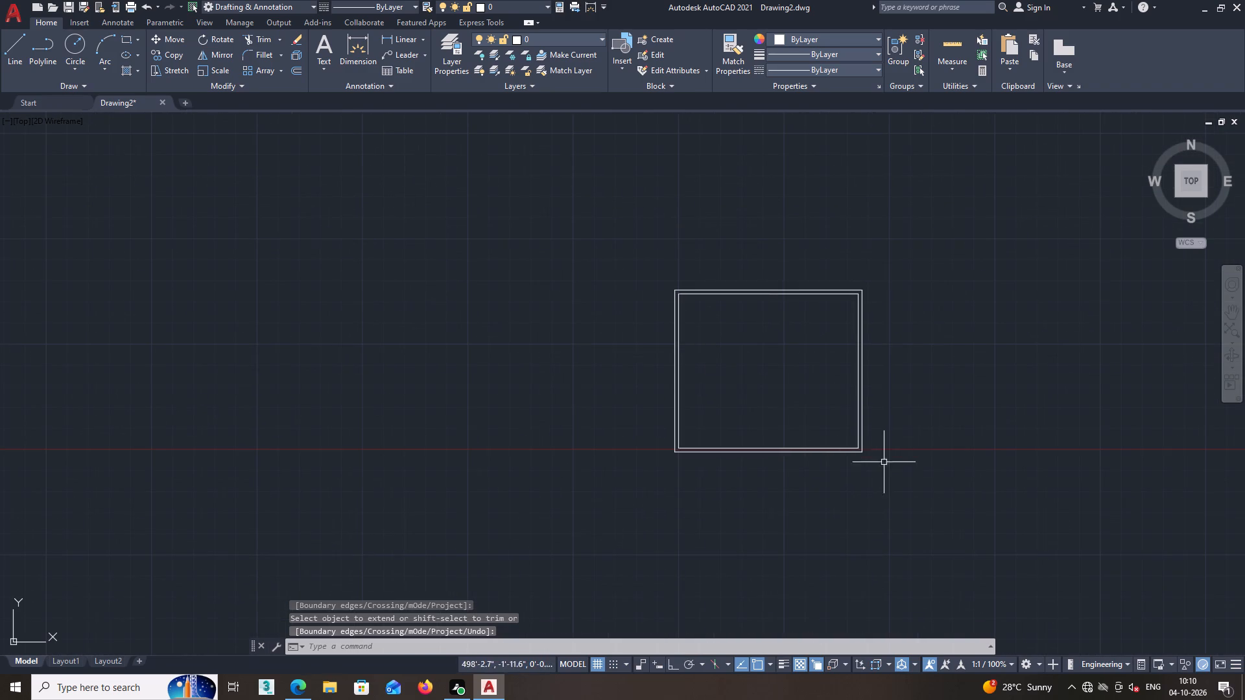
left_click_drag(890, 472, 879, 428)
left_click(603, 226)
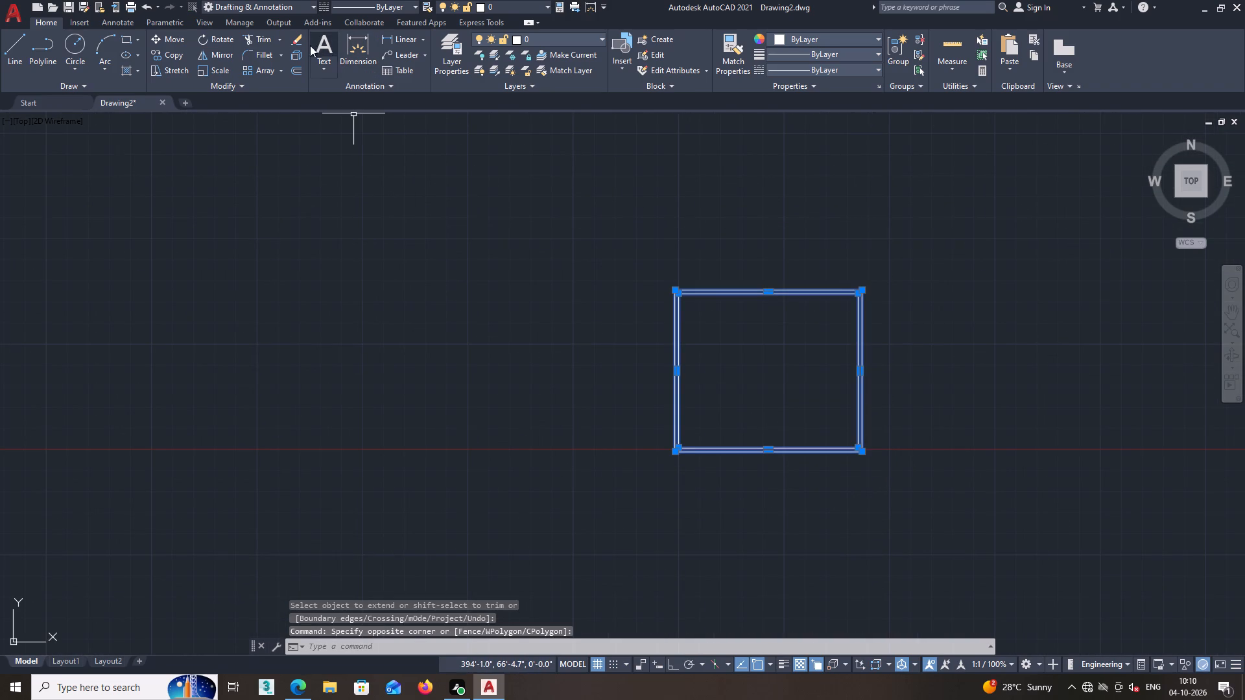
left_click(294, 51)
left_click(680, 305)
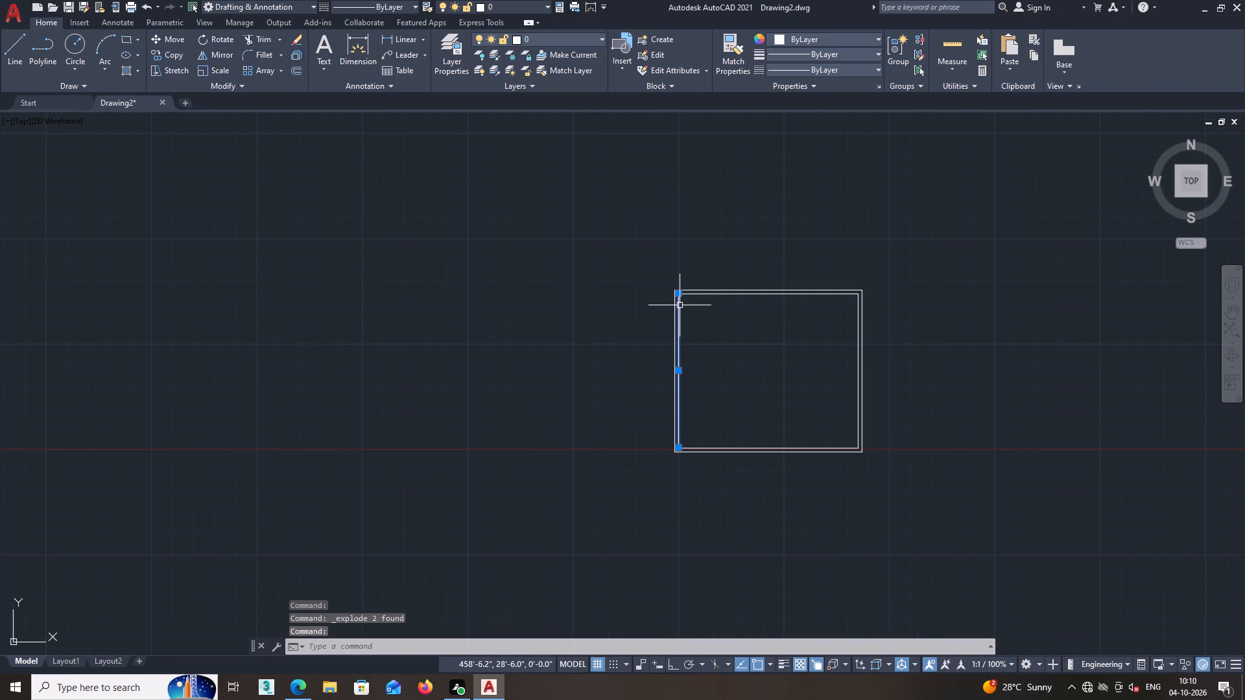
left_click(708, 229)
key("space")
key("space")
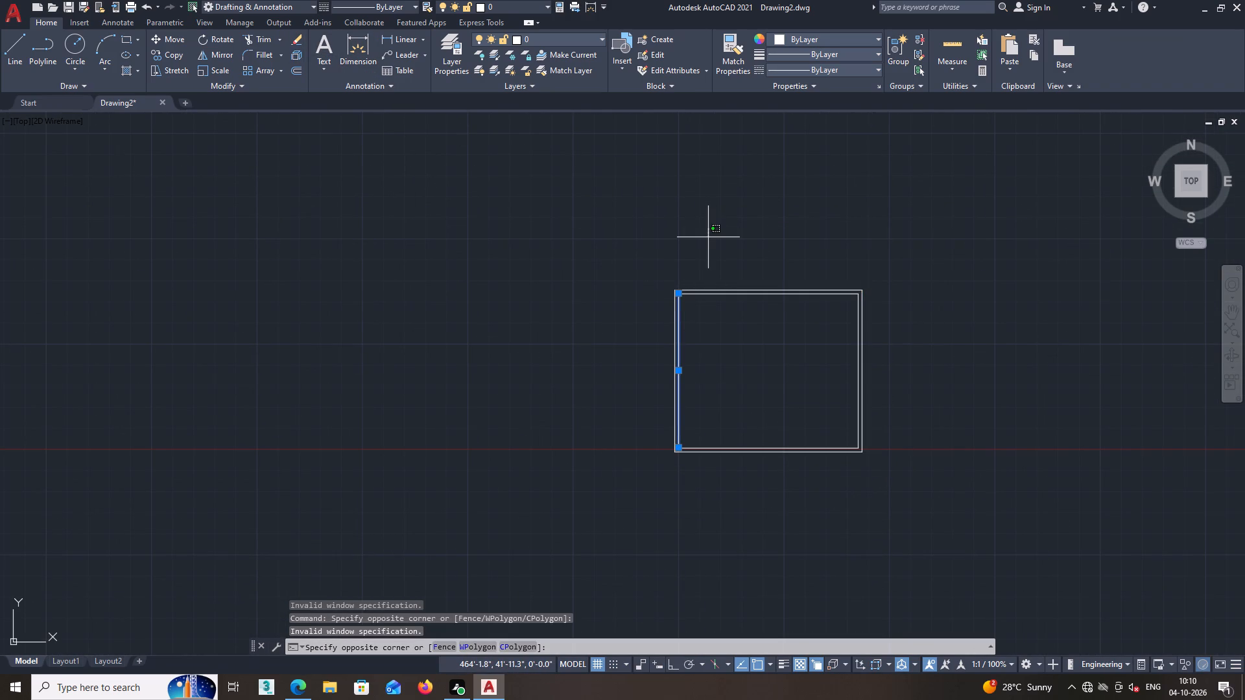
key("Escape")
key("Escape")
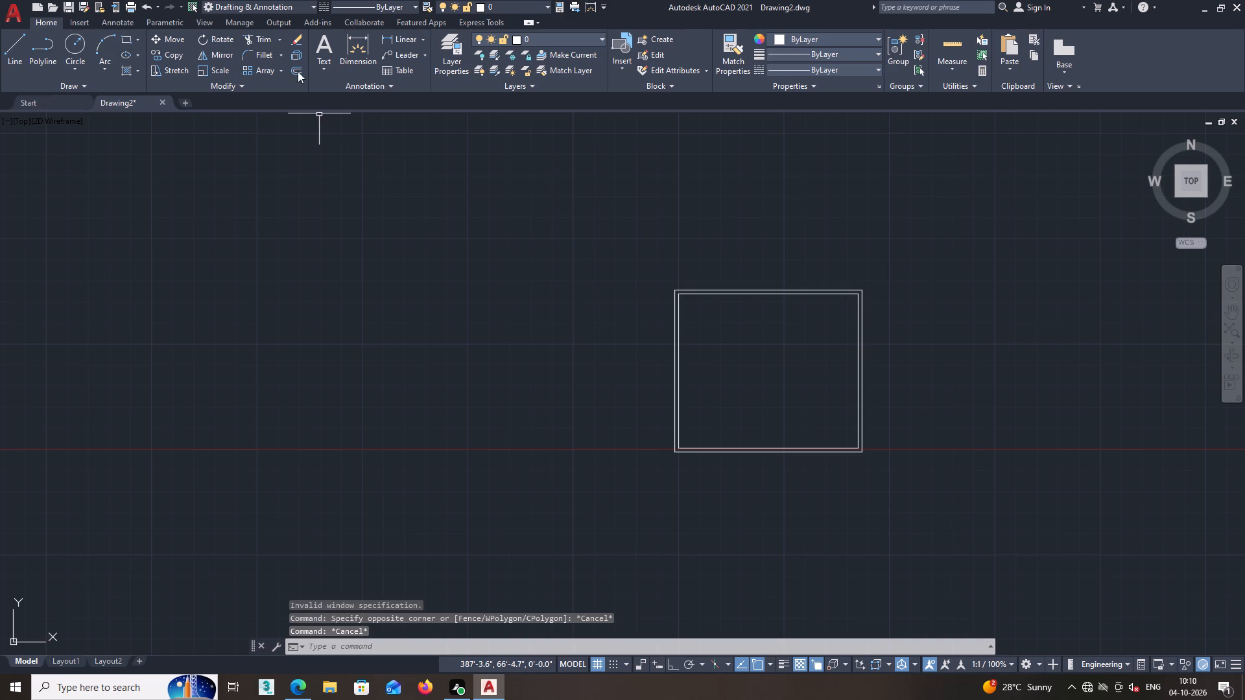
Offset the inner rectangle's left line 10' to the right, into the plan.
left_click(296, 67)
scroll(739, 340, "up", 1)
middle_click_drag(735, 336, 584, 276)
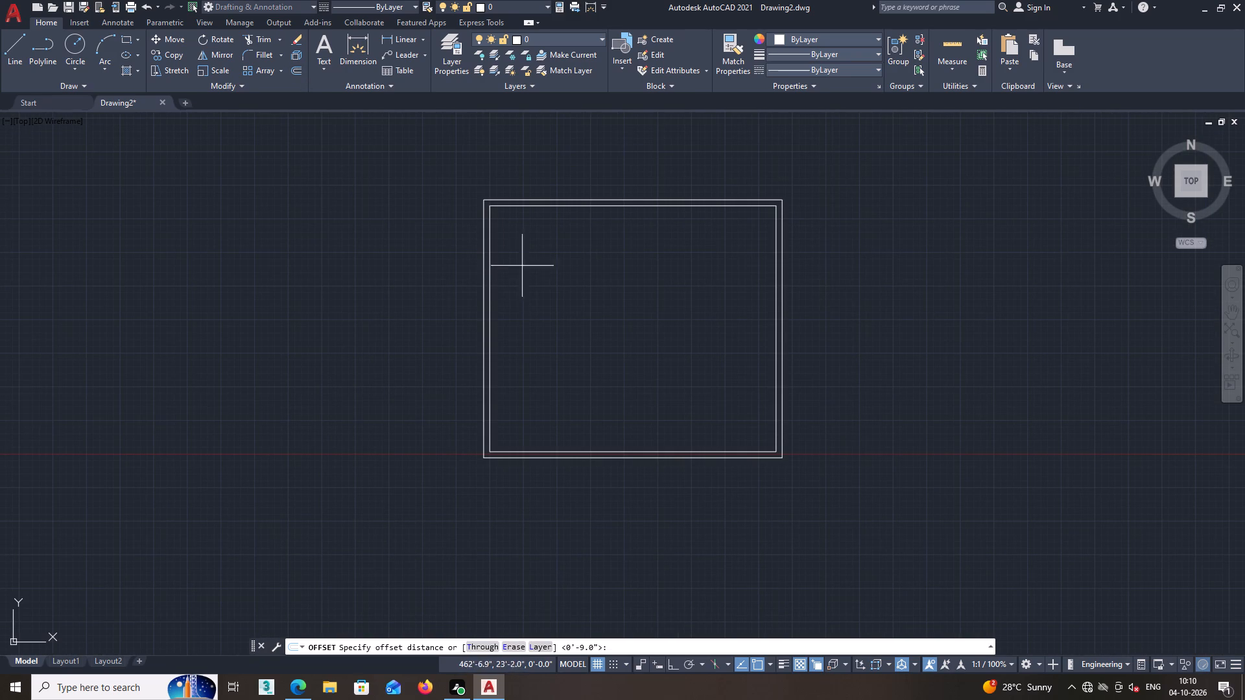
middle_click_drag(514, 262, 436, 275)
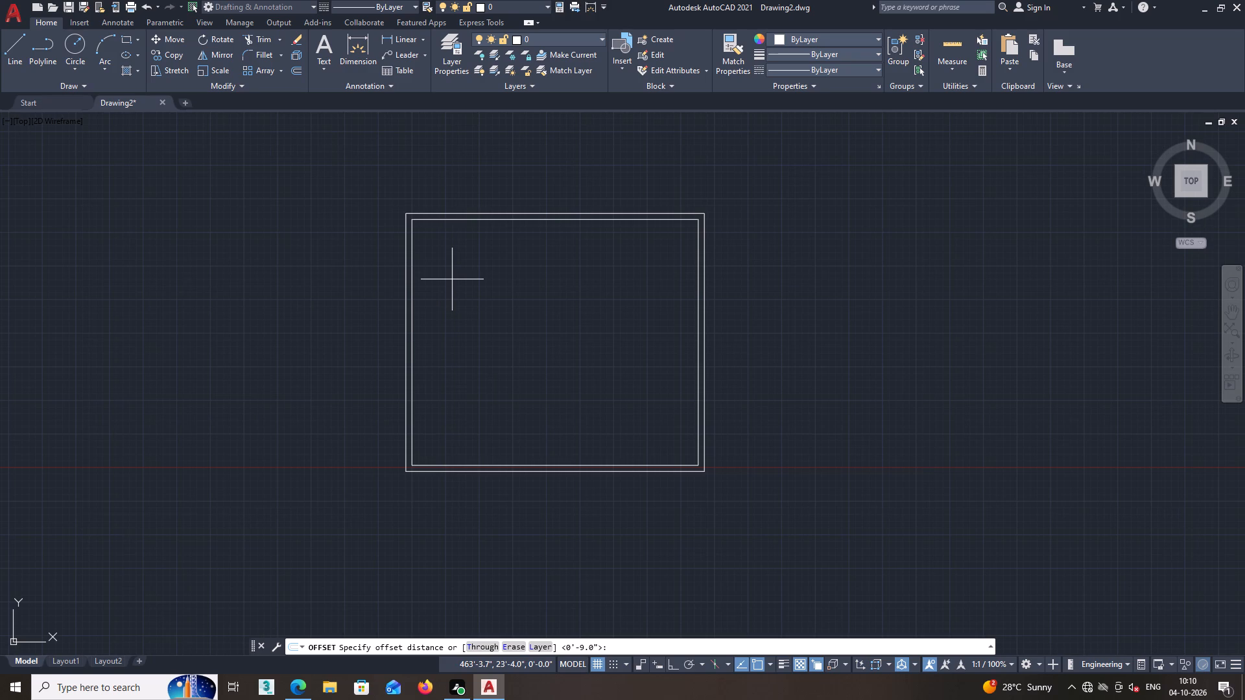
type("10'")
key("Return")
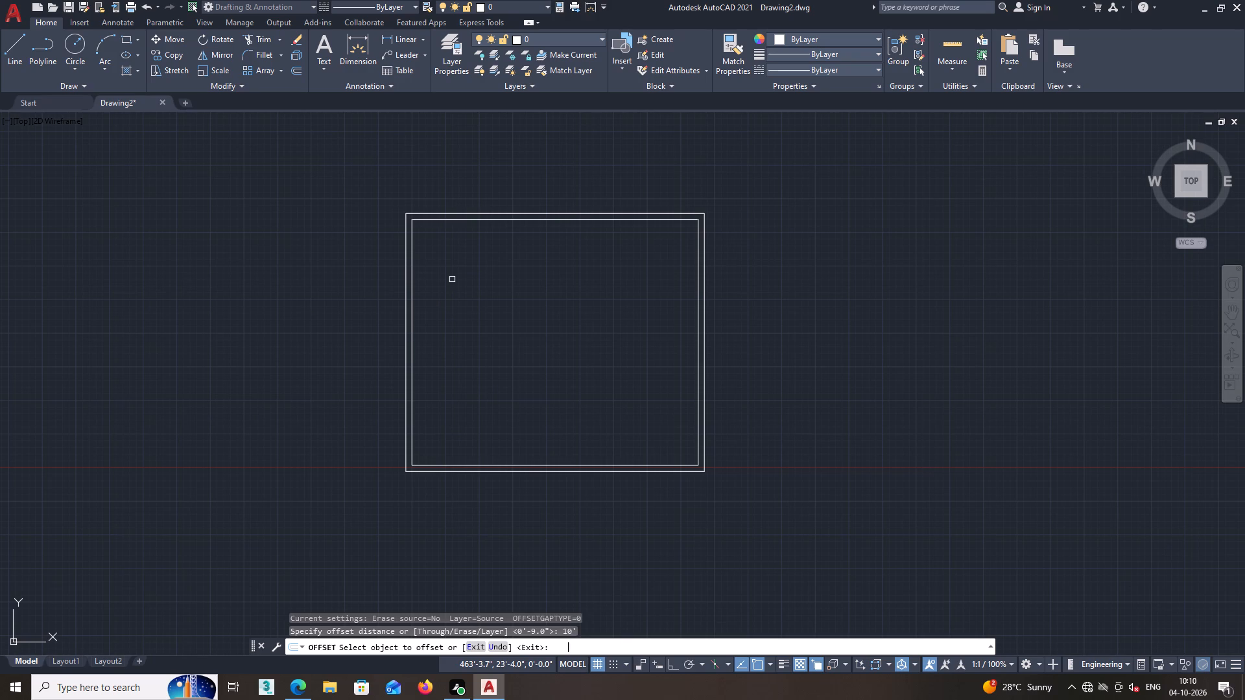
left_click(412, 311)
left_click(477, 305)
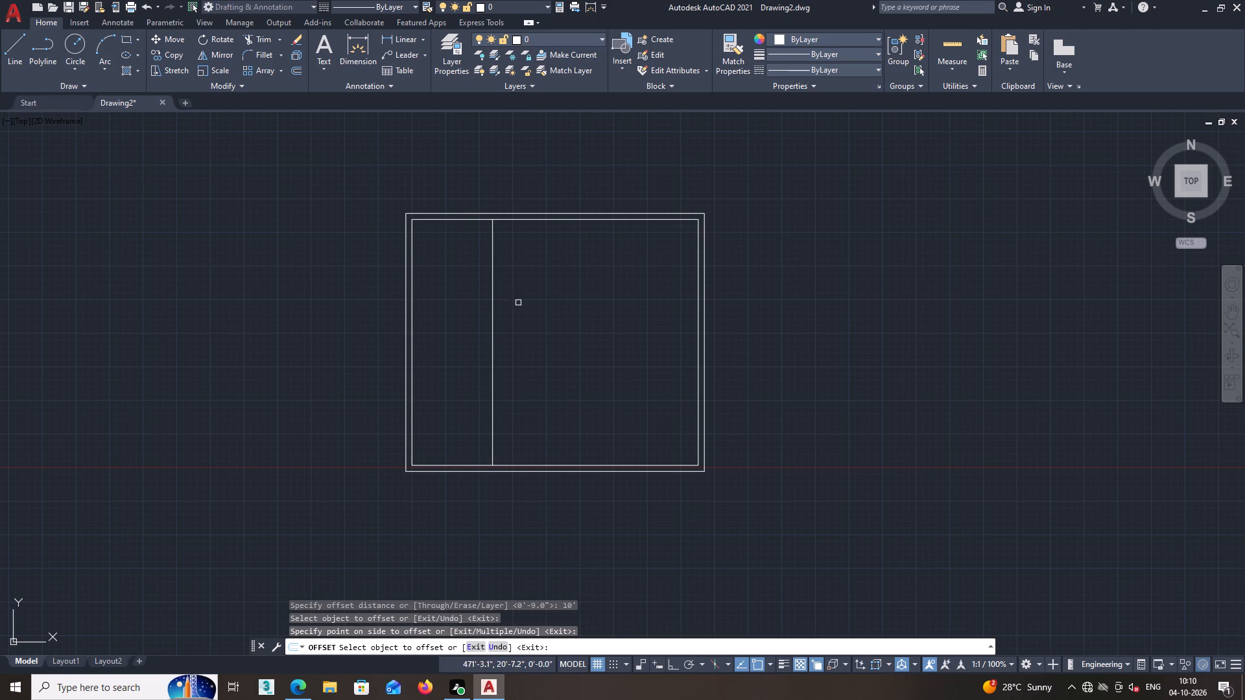
middle_click_drag(592, 325, 531, 320)
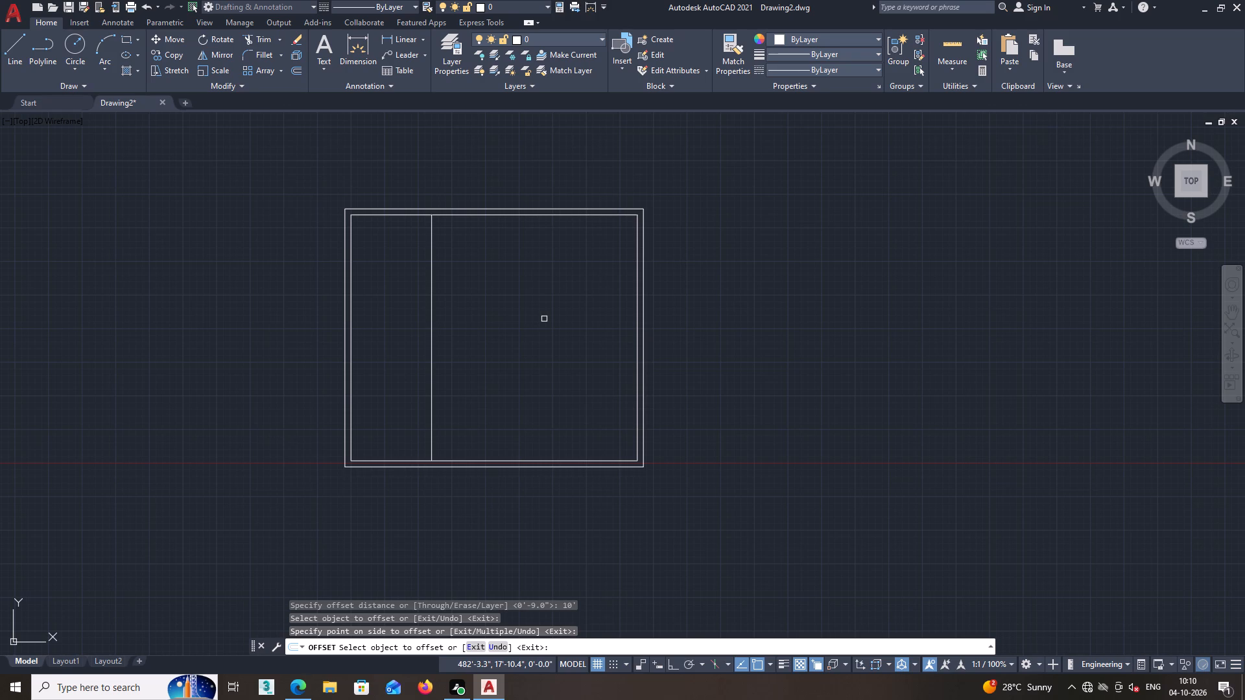
key("space")
Offset the inner rectangle's right line 15' to the left, into the plan.
key("space")
type("15'")
key("Return")
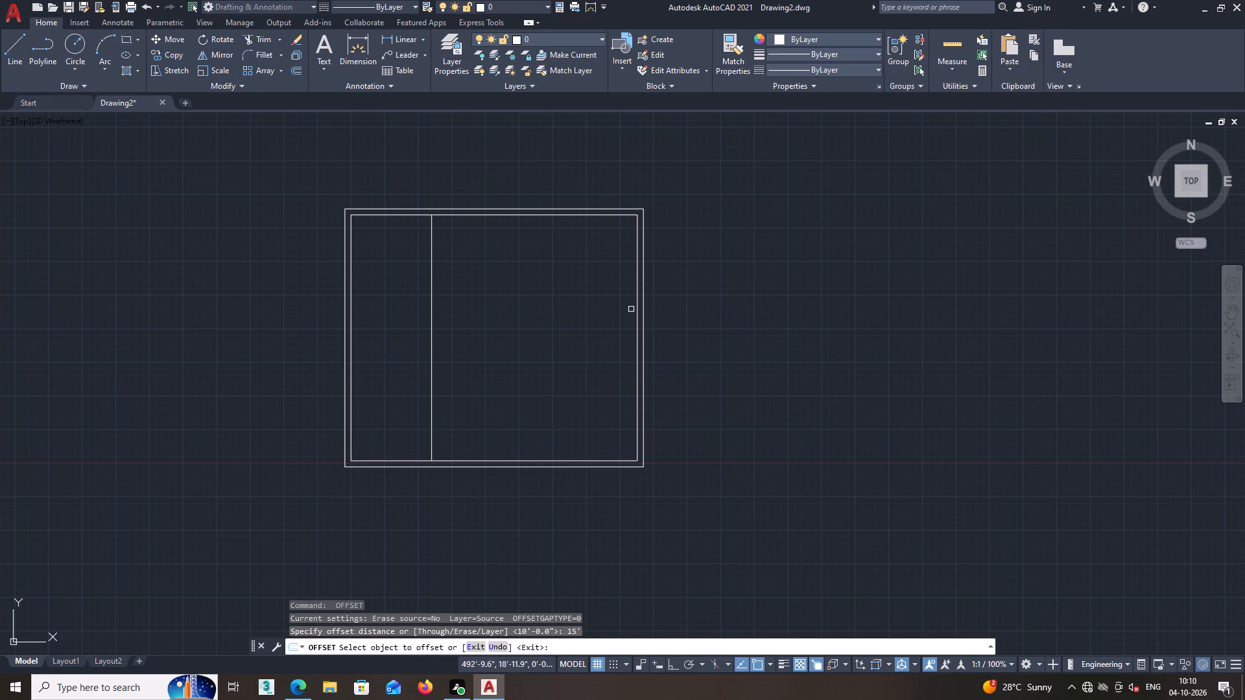
left_click(638, 307)
left_click(572, 320)
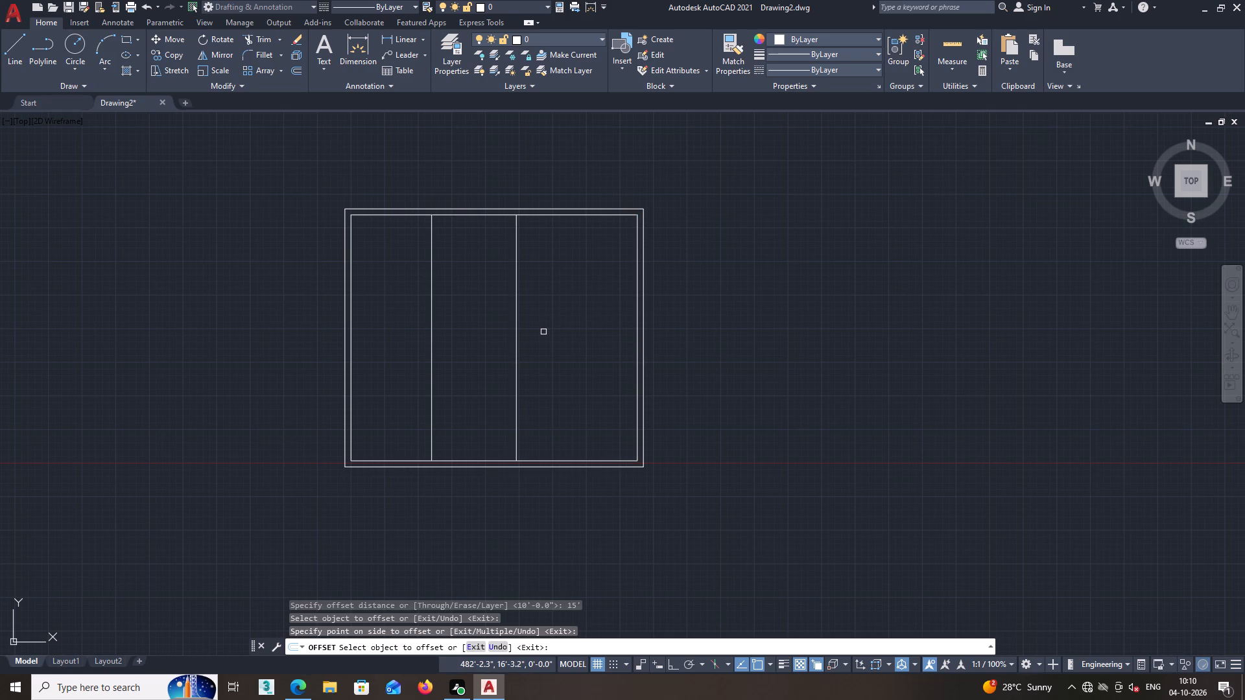
key("b")
key("space")
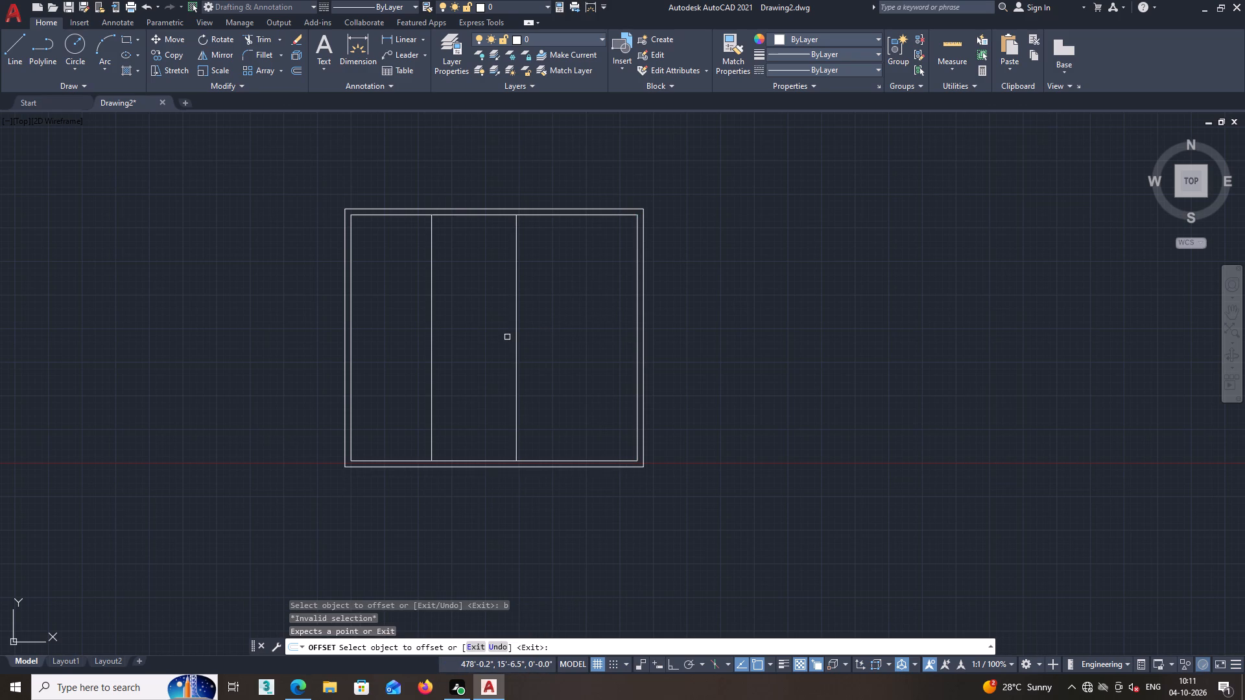
key("space")
Copy the right partition line by its top endpoint onto the left partition line and to the midpoint between the two lines.
left_click(518, 331)
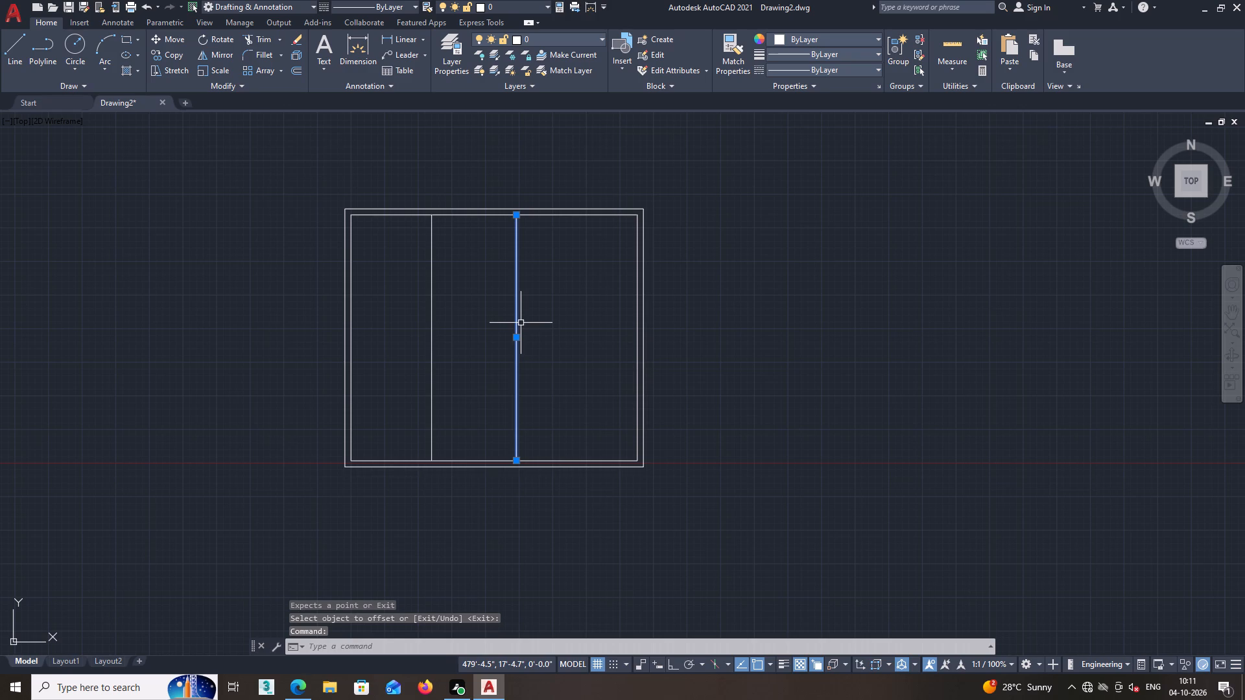
type("co")
key("Return")
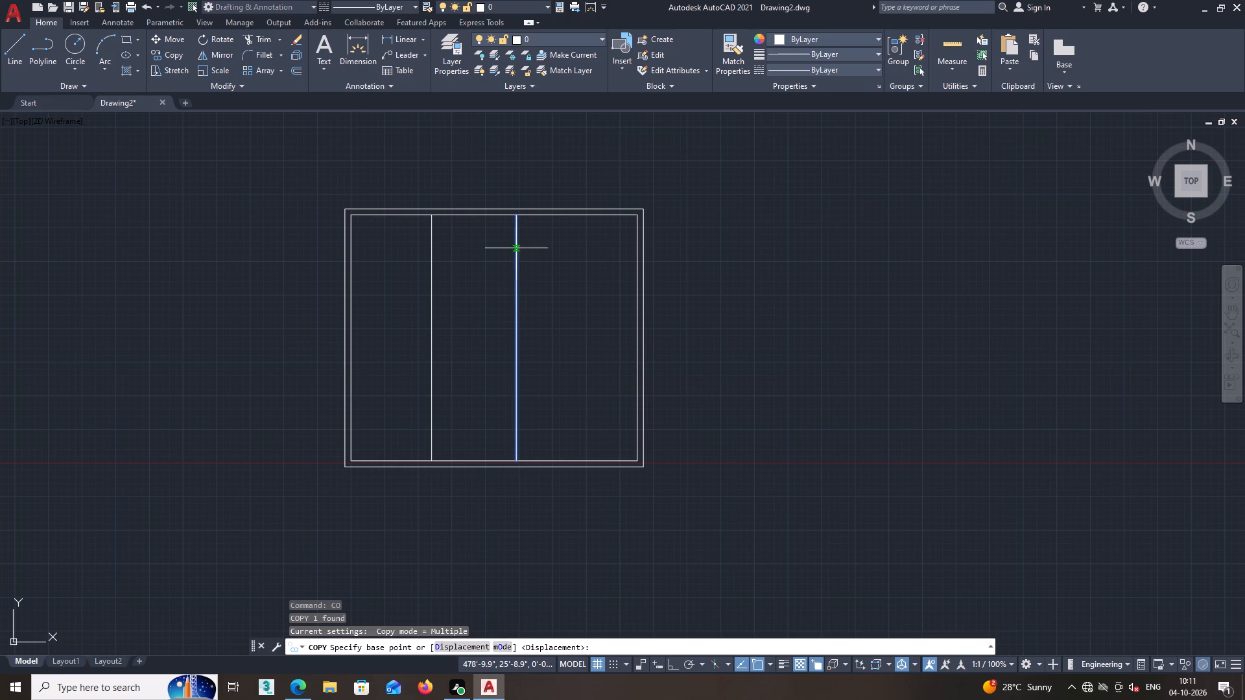
left_click(517, 215)
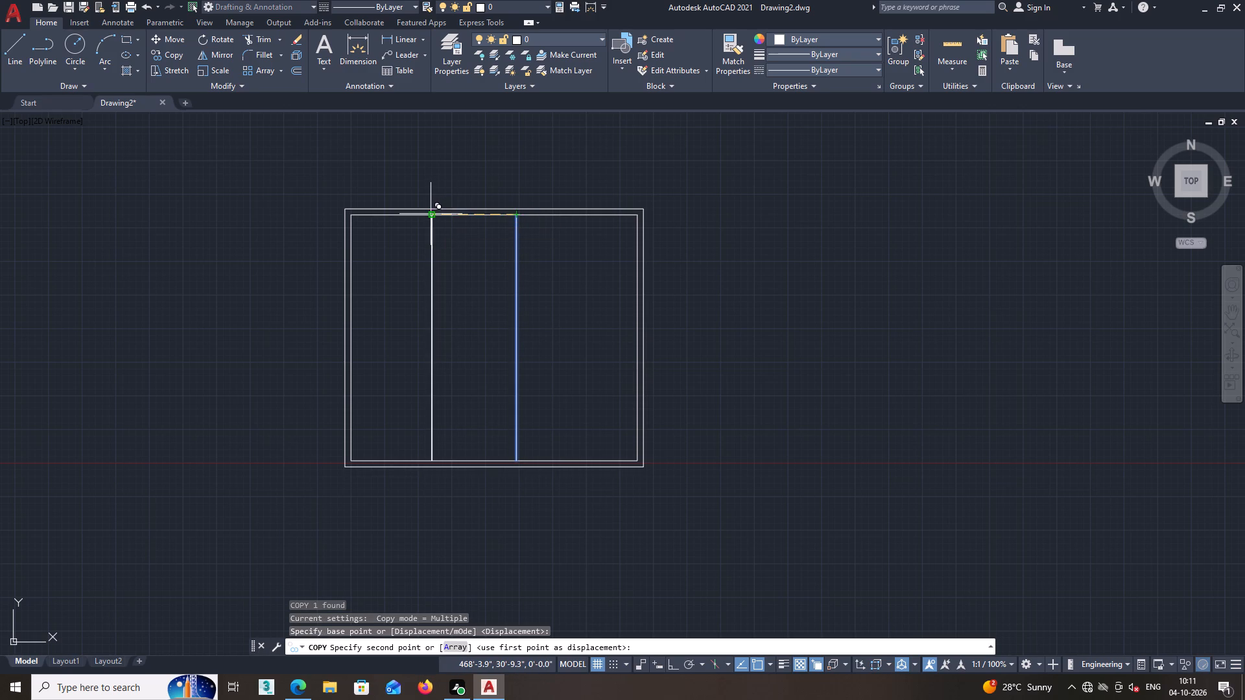
left_click(431, 214)
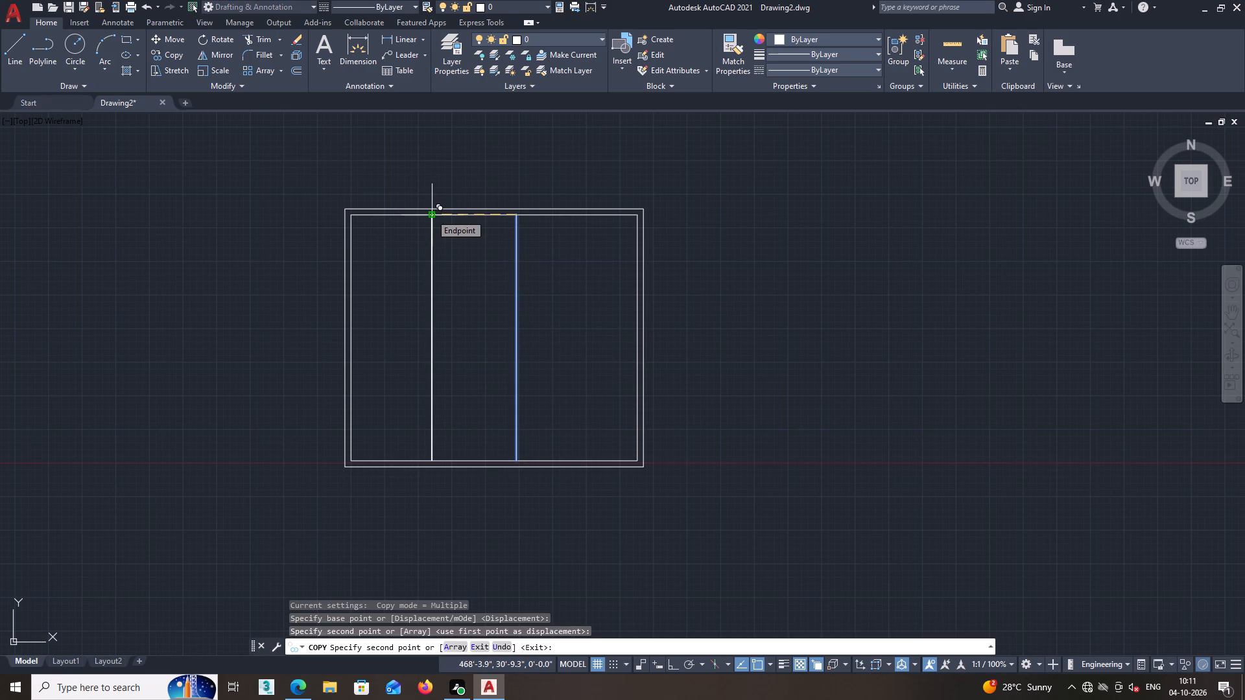
key("m")
key("2")
key("p")
key("Return")
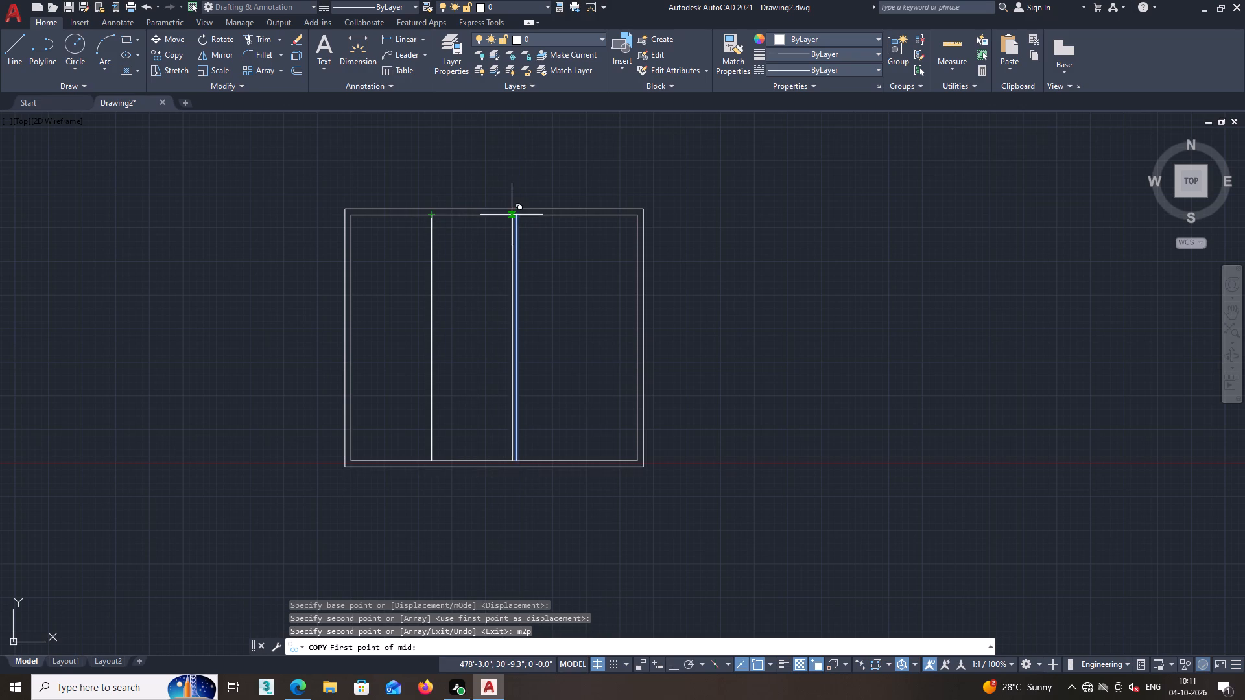
left_click(516, 215)
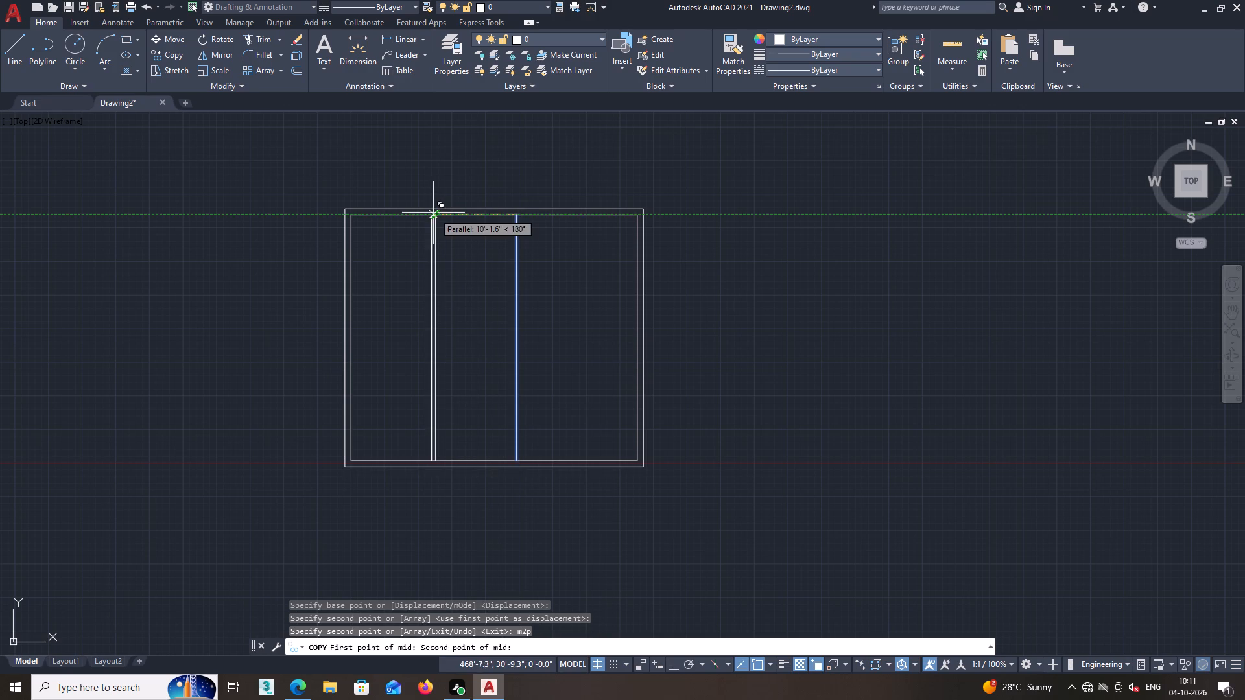
left_click(431, 213)
key("space")
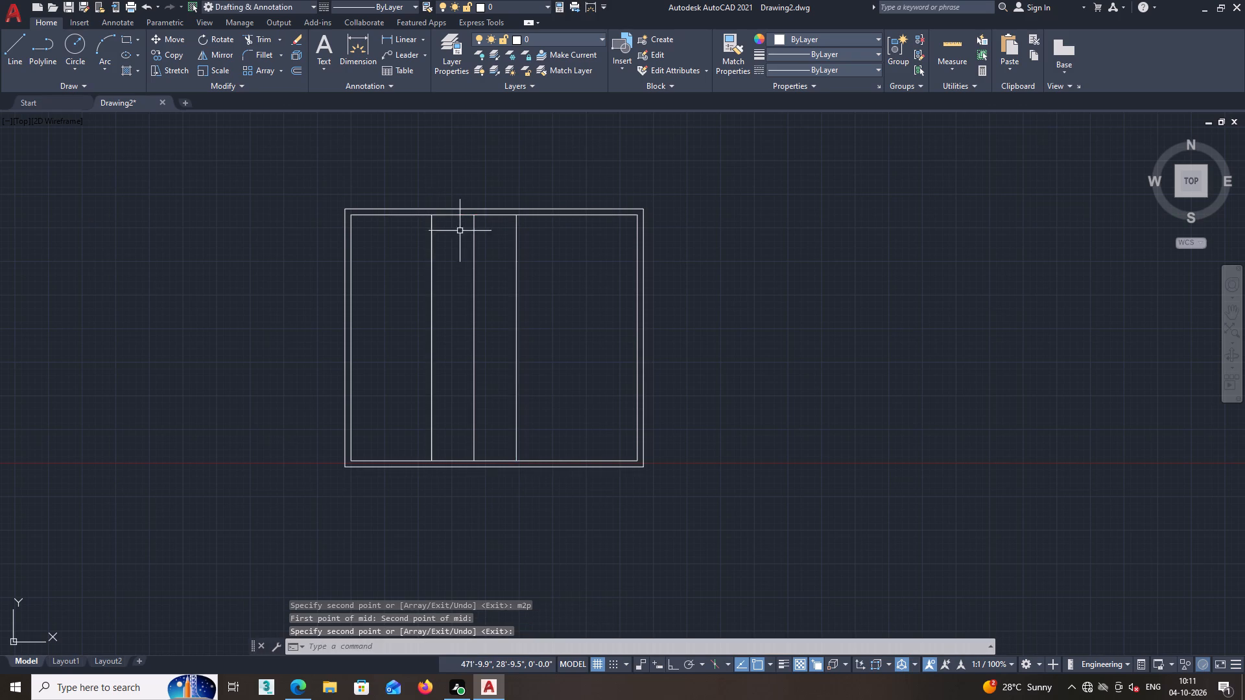
Offset the middle line between the partitions 4.5' to both sides.
scroll(482, 264, "down", 2)
middle_click_drag(477, 281, 524, 288)
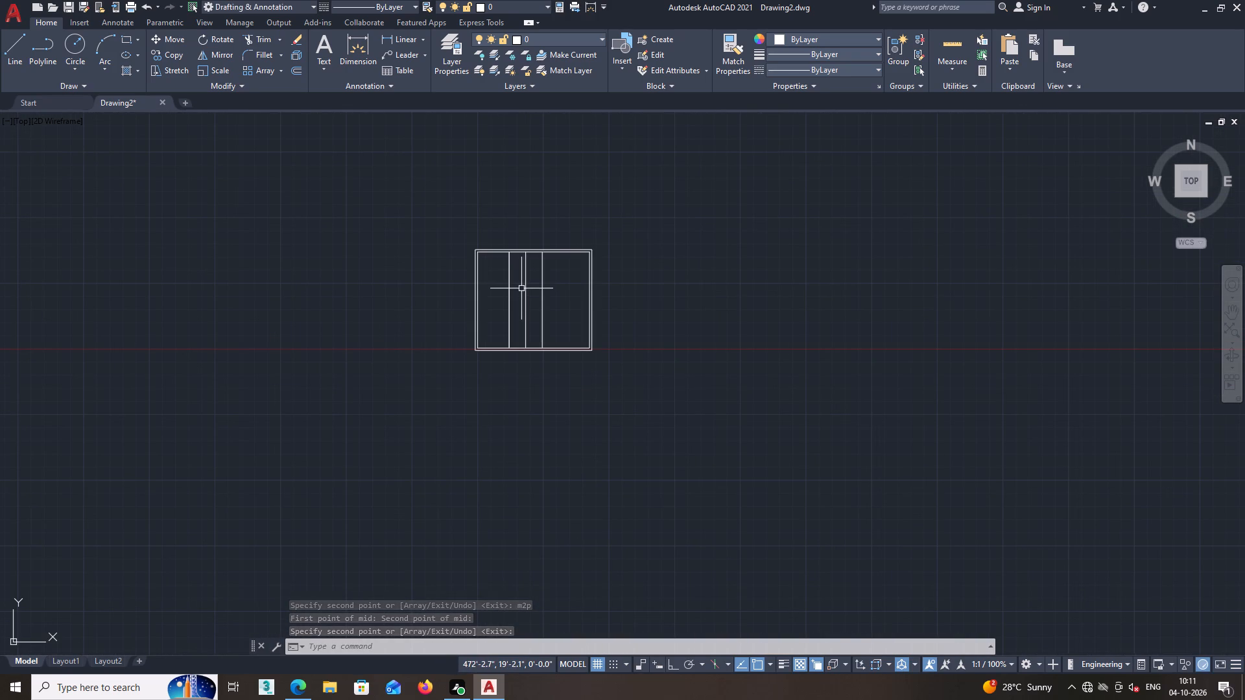
scroll(523, 286, "up", 3)
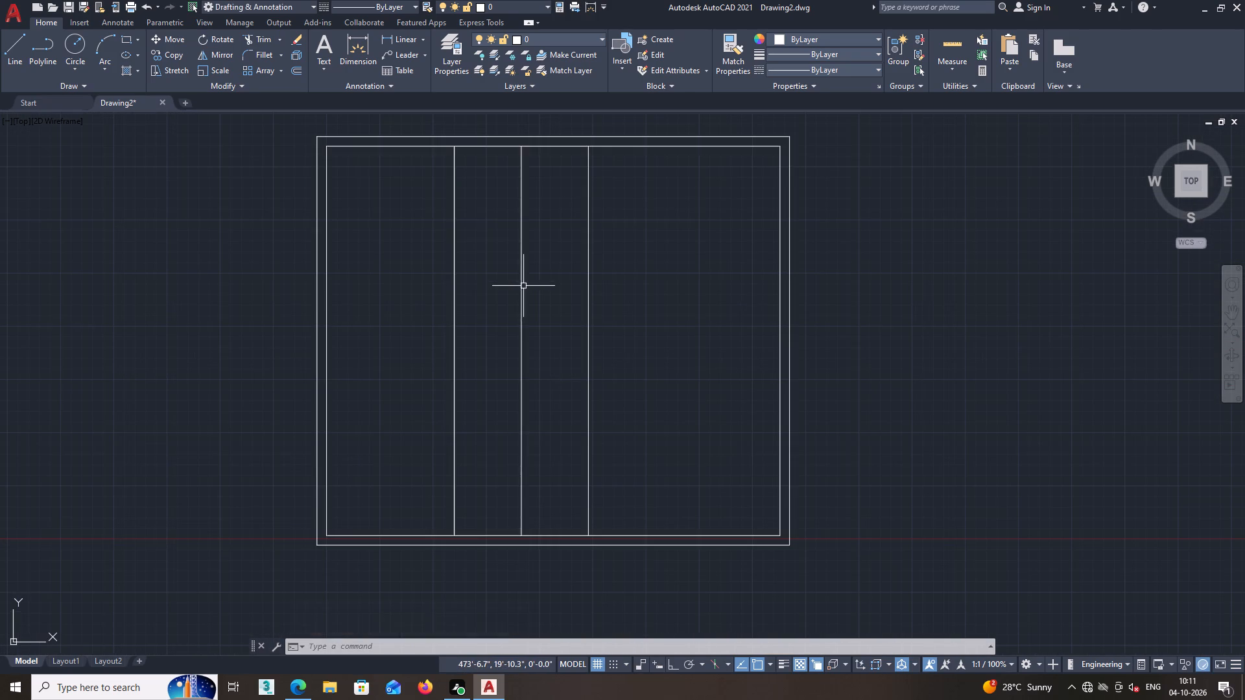
left_click(297, 70)
scroll(529, 316, "up", 1)
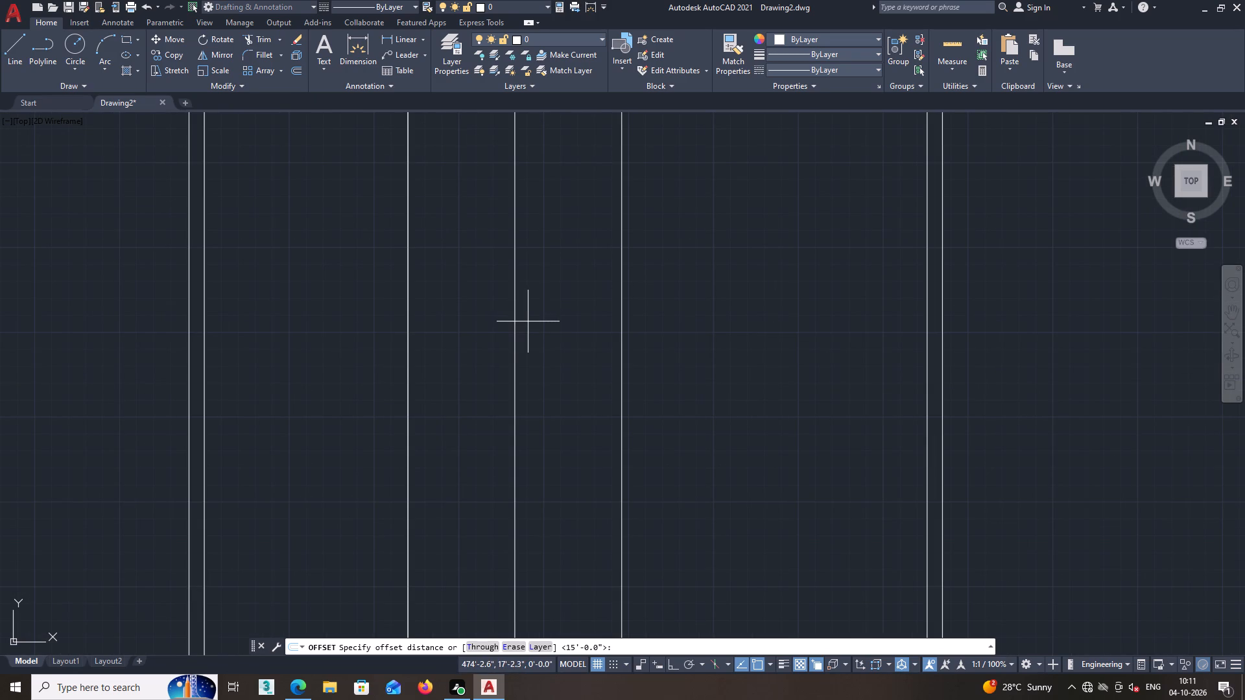
type("4.5'")
key("Return")
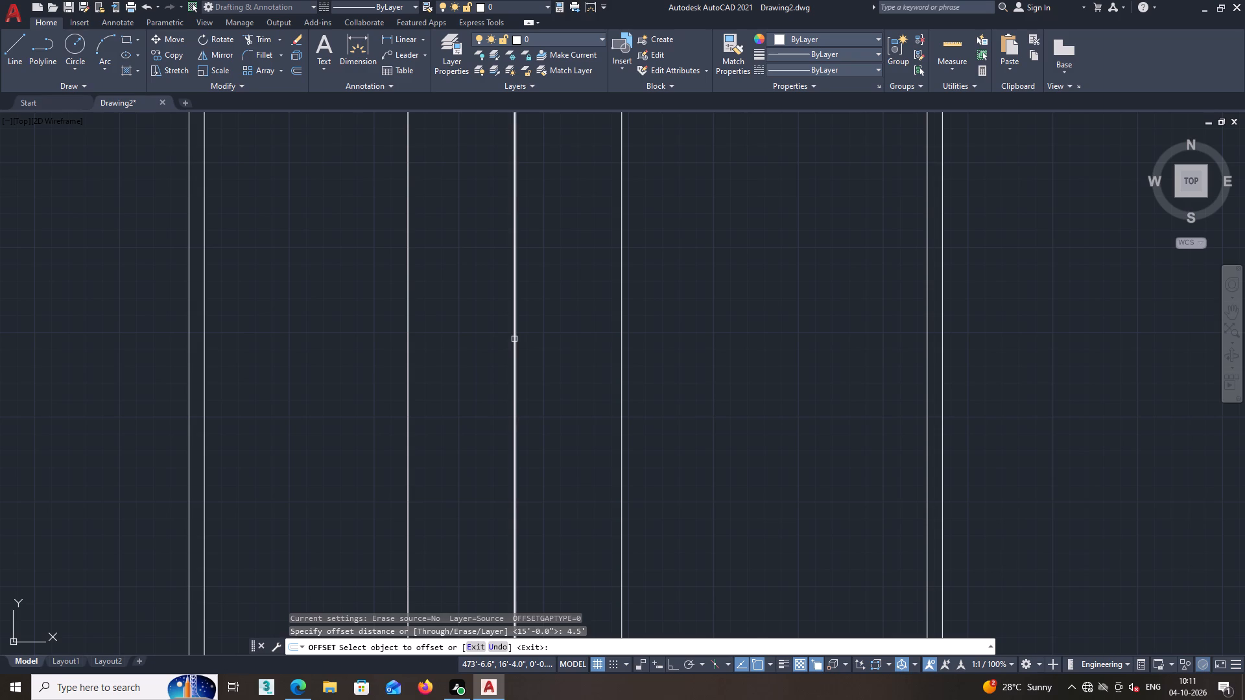
left_click(514, 339)
left_click(551, 327)
left_click(517, 349)
left_click(468, 360)
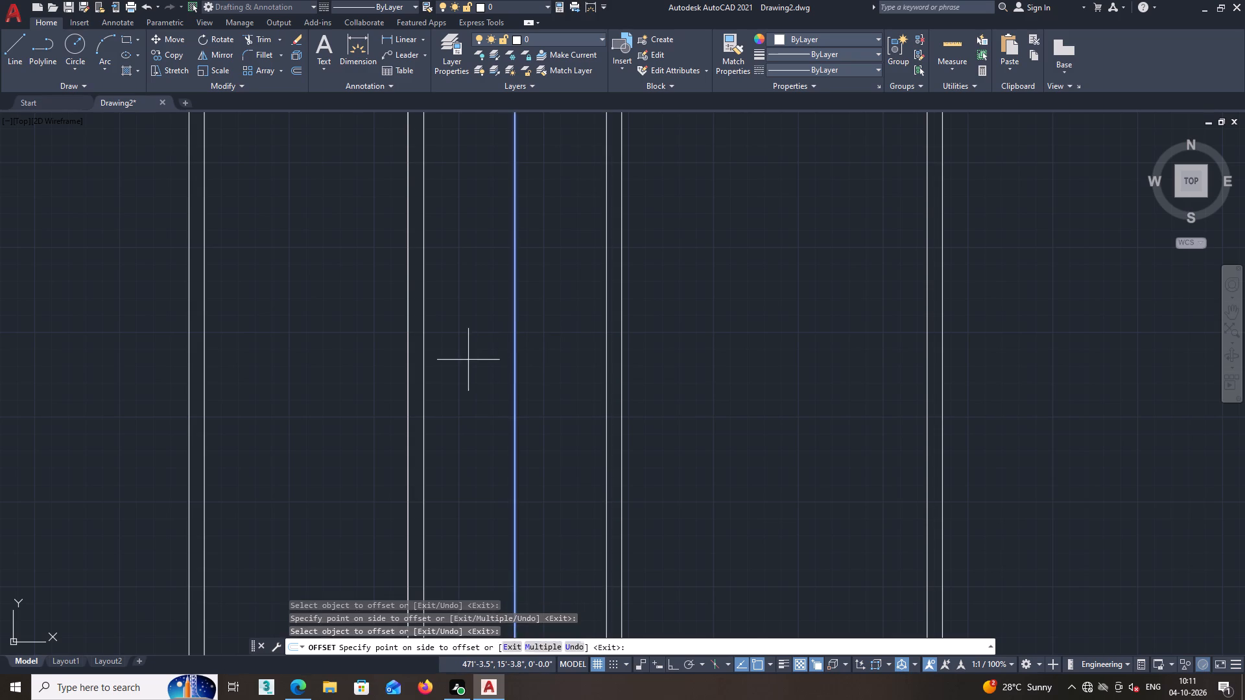
key("space")
Delete the middle line halfway between the two partitions.
left_click(514, 370)
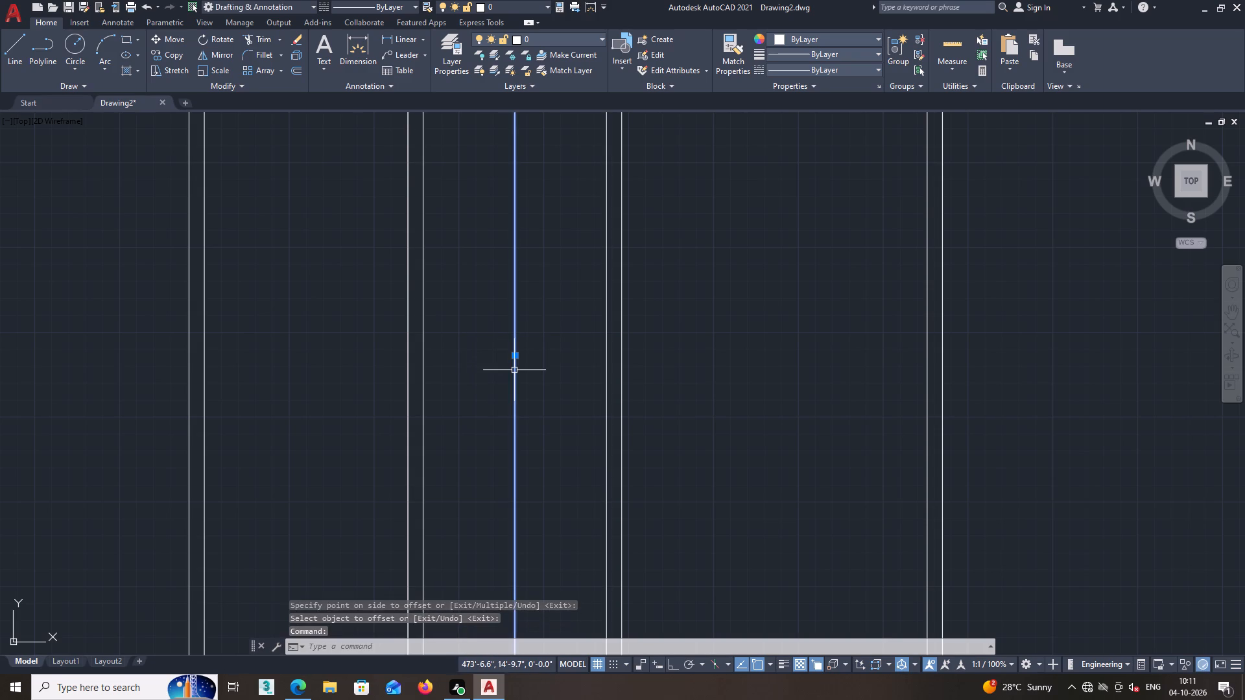
key("Delete")
Offset the two lines bounding the middle room 3" outward, each toward its neighbouring partition line.
scroll(520, 371, "down", 1)
scroll(447, 397, "up", 1)
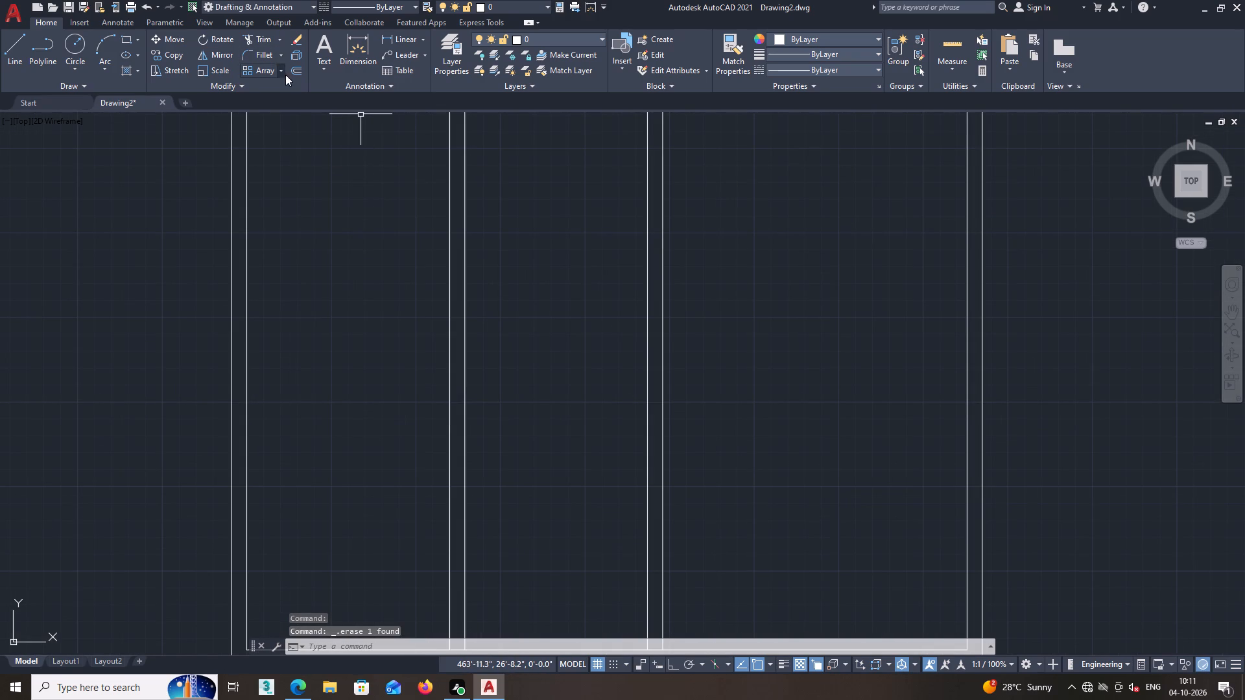
left_click(293, 69)
scroll(448, 211, "down", 2)
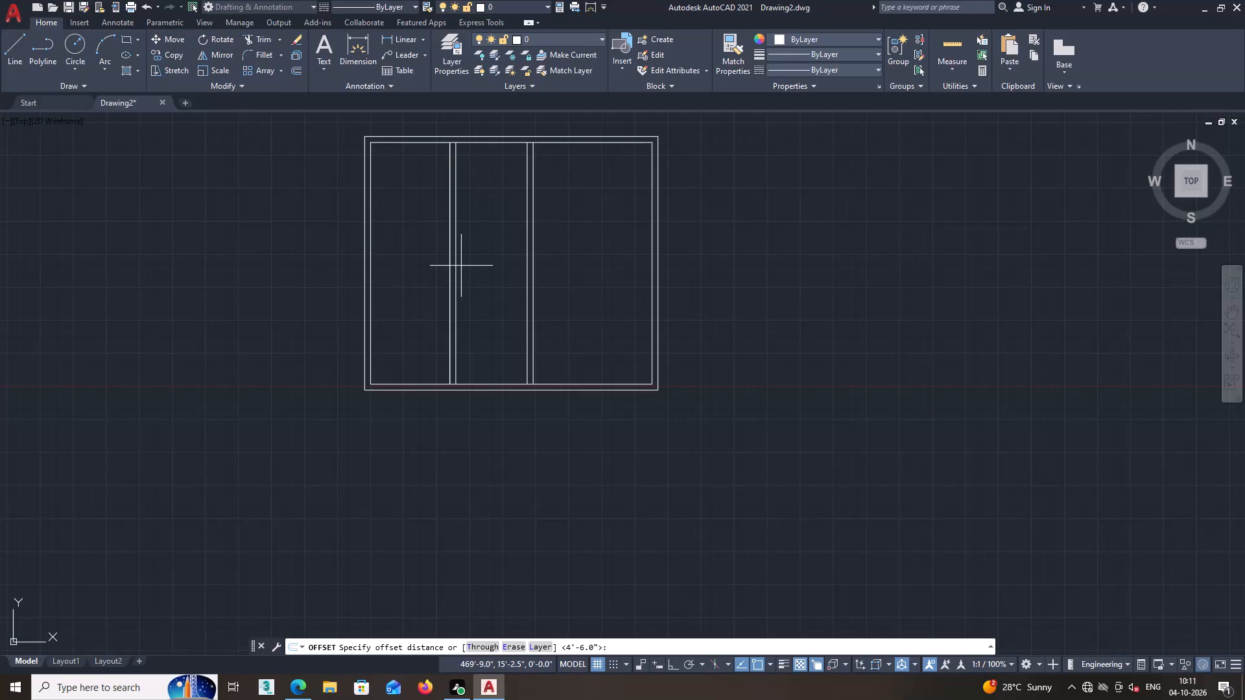
key("3")
key("Return")
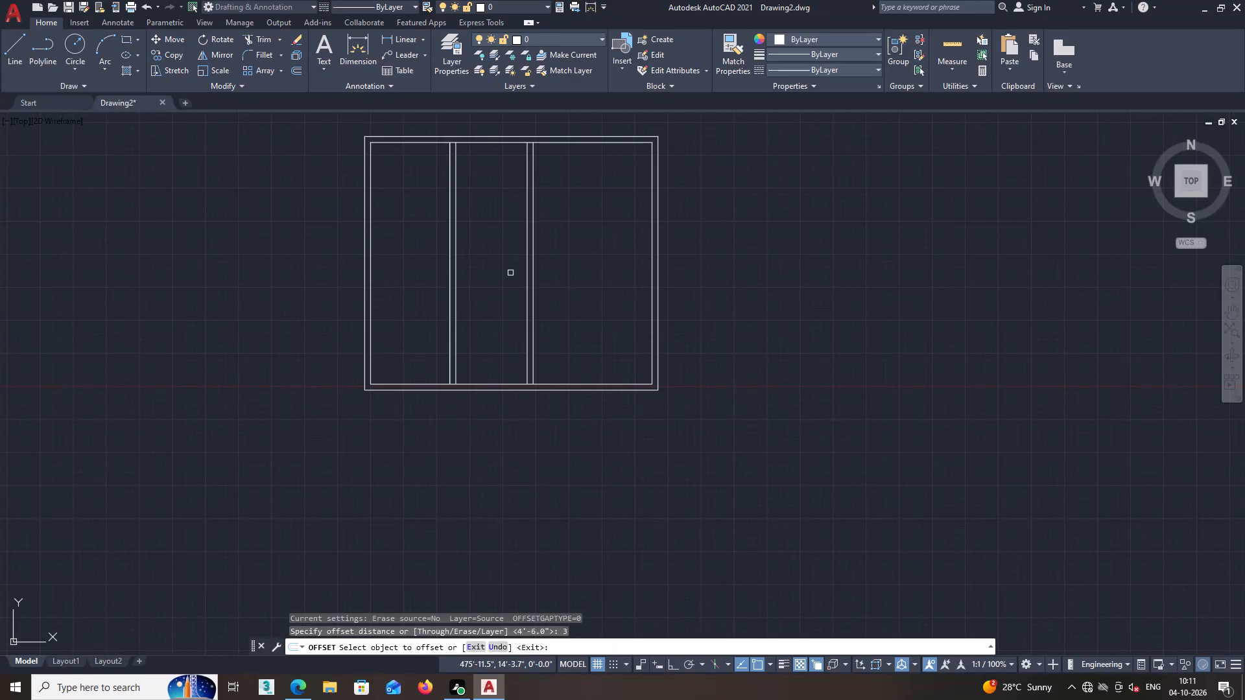
scroll(510, 273, "up", 3)
left_click(281, 350)
left_click(273, 353)
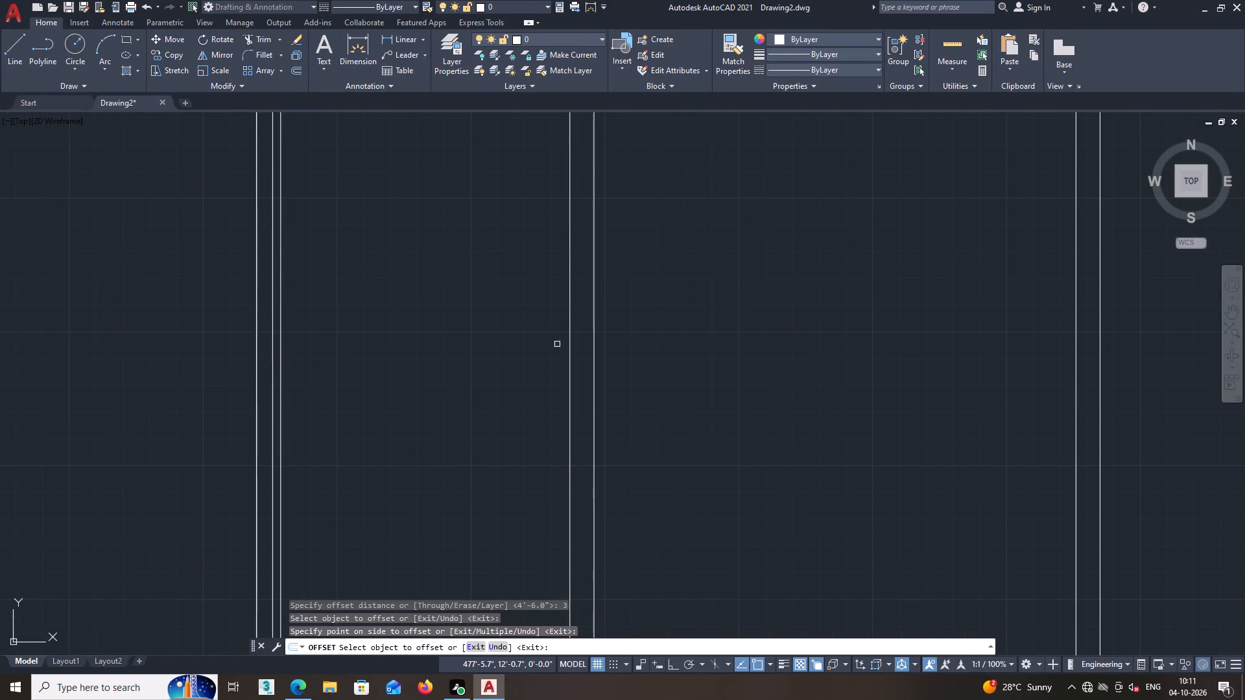
left_click(569, 347)
left_click(584, 346)
key("space")
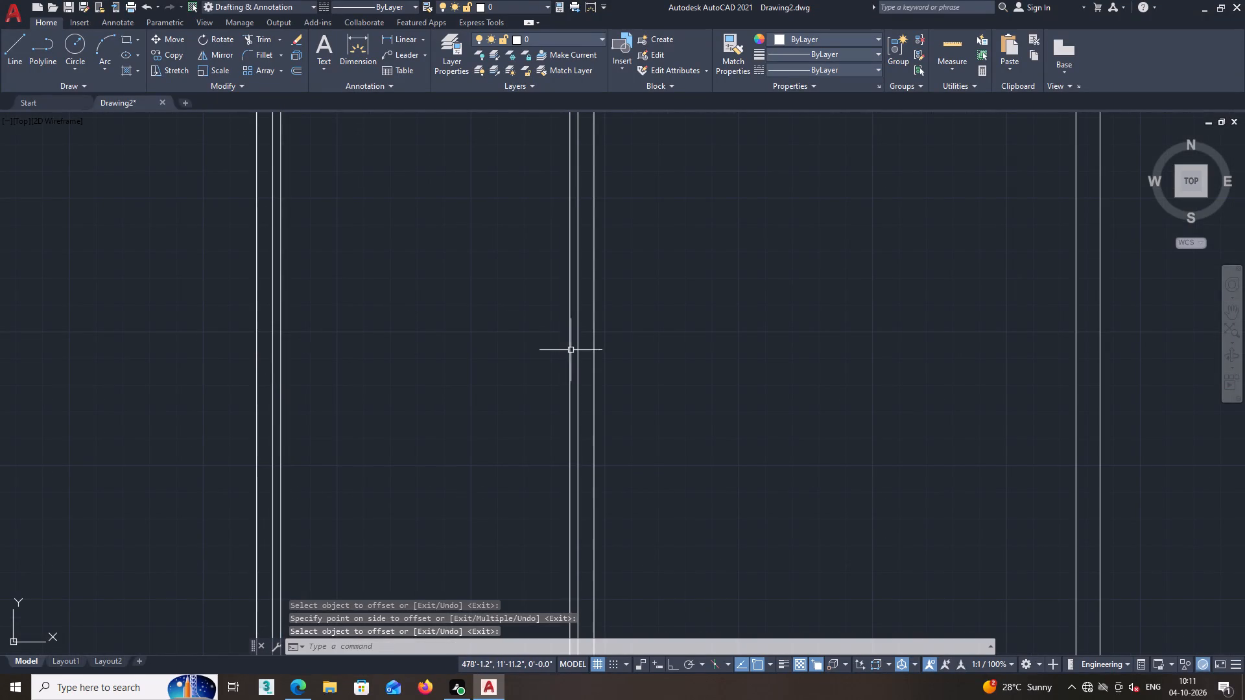
Delete the two innermost lines of the middle room, keeping the lines offset 3" from them.
left_click(571, 350)
key("Delete")
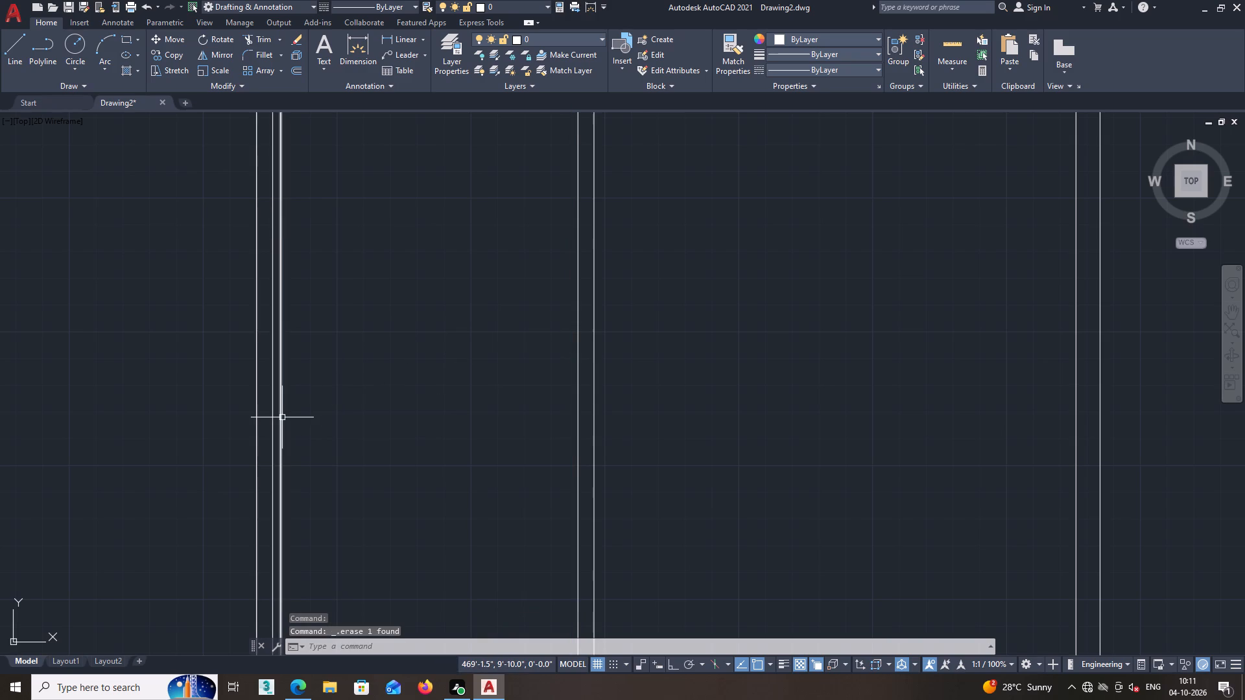
left_click(282, 417)
key("Delete")
Measure the clear dimensions of the rooms between the vertical partition walls.
scroll(351, 381, "down", 3)
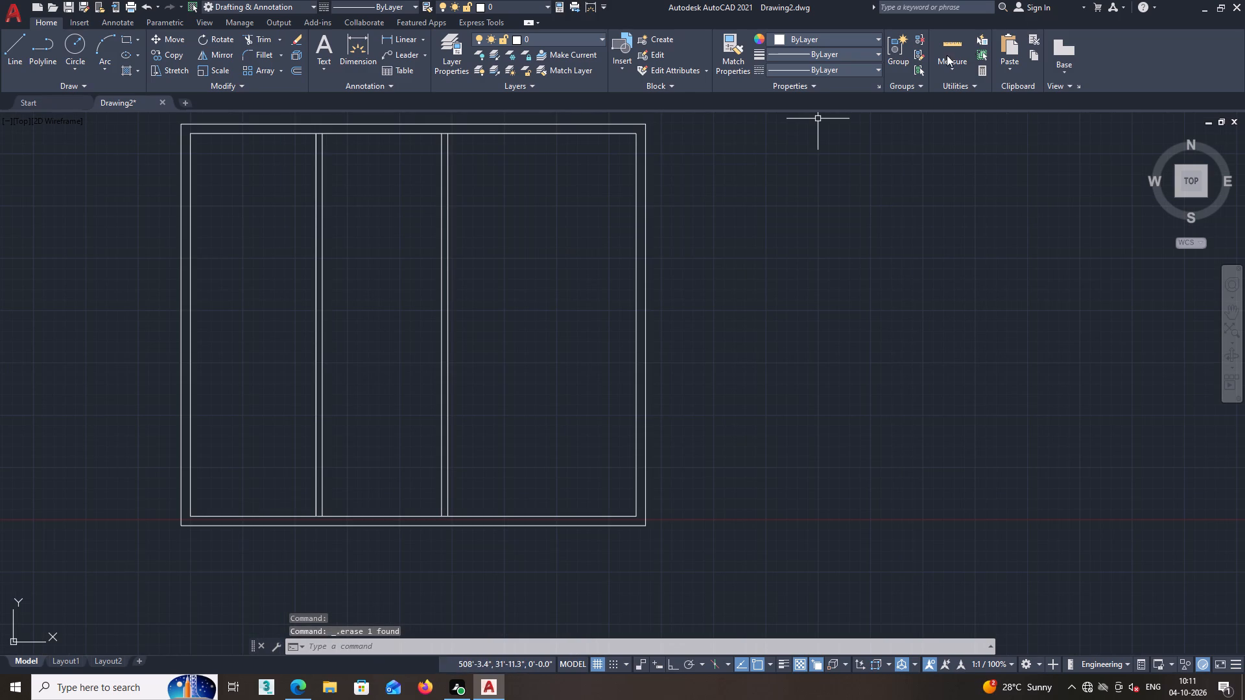
left_click(945, 45)
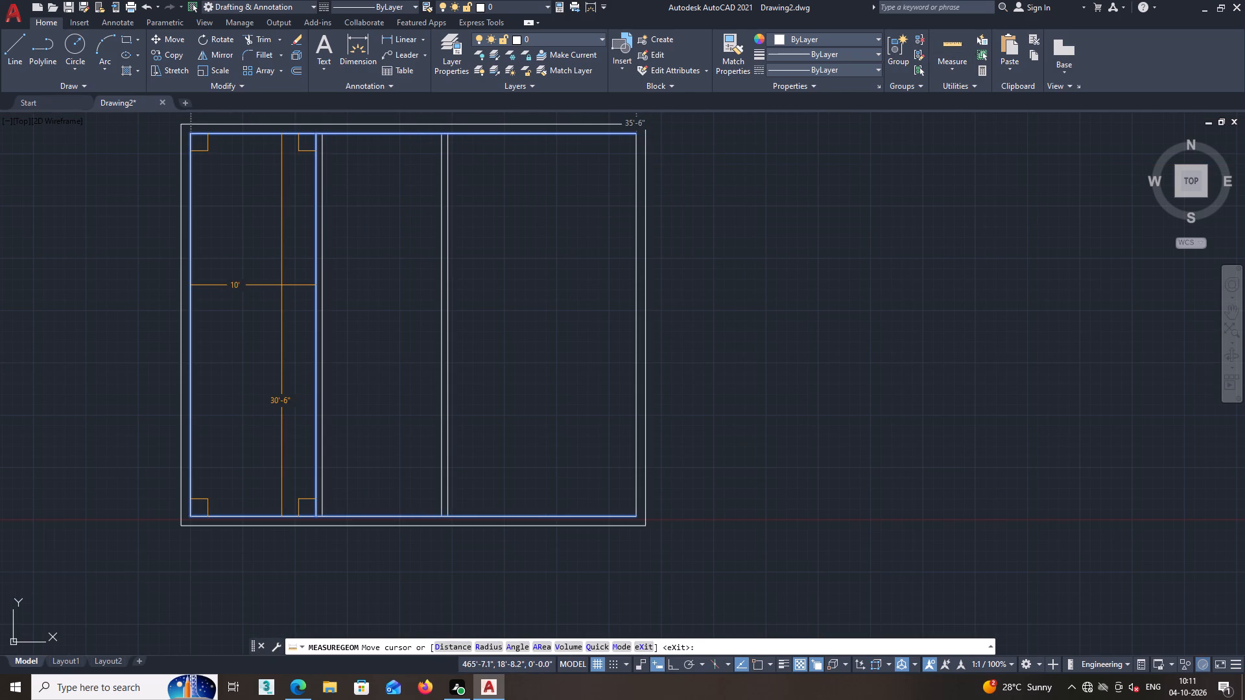
middle_click_drag(281, 286, 357, 286)
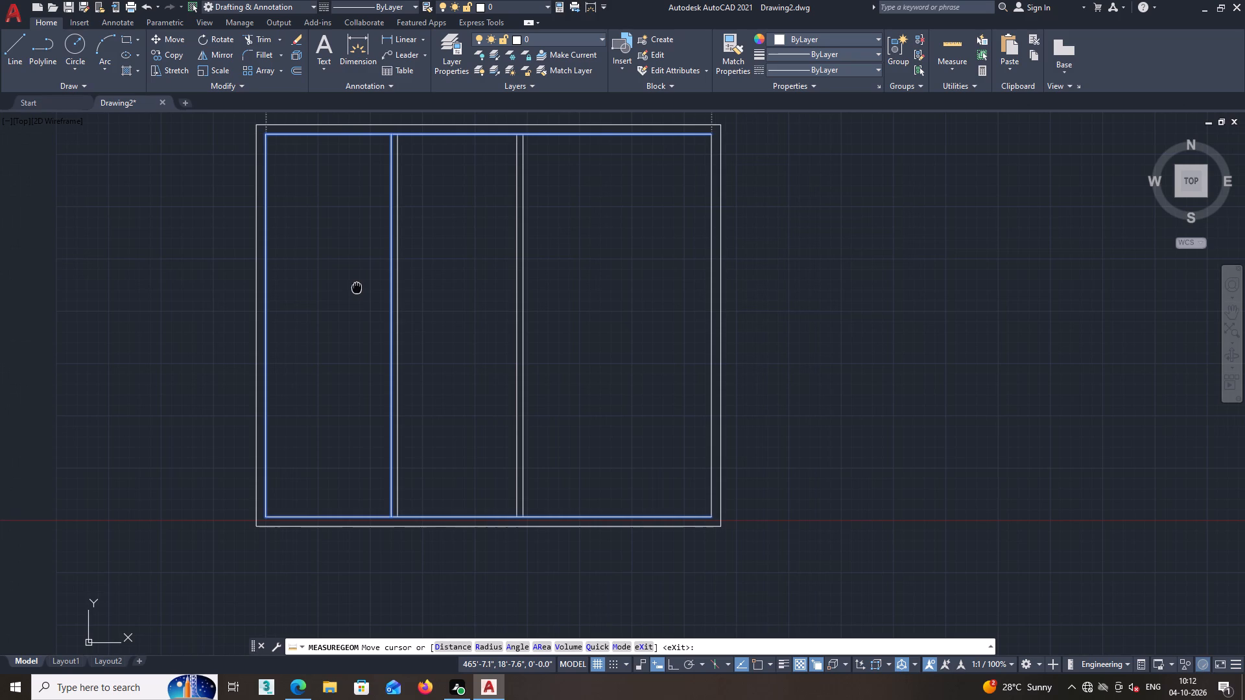
middle_click_drag(357, 286, 335, 291)
middle_click_drag(567, 288, 503, 291)
key("space")
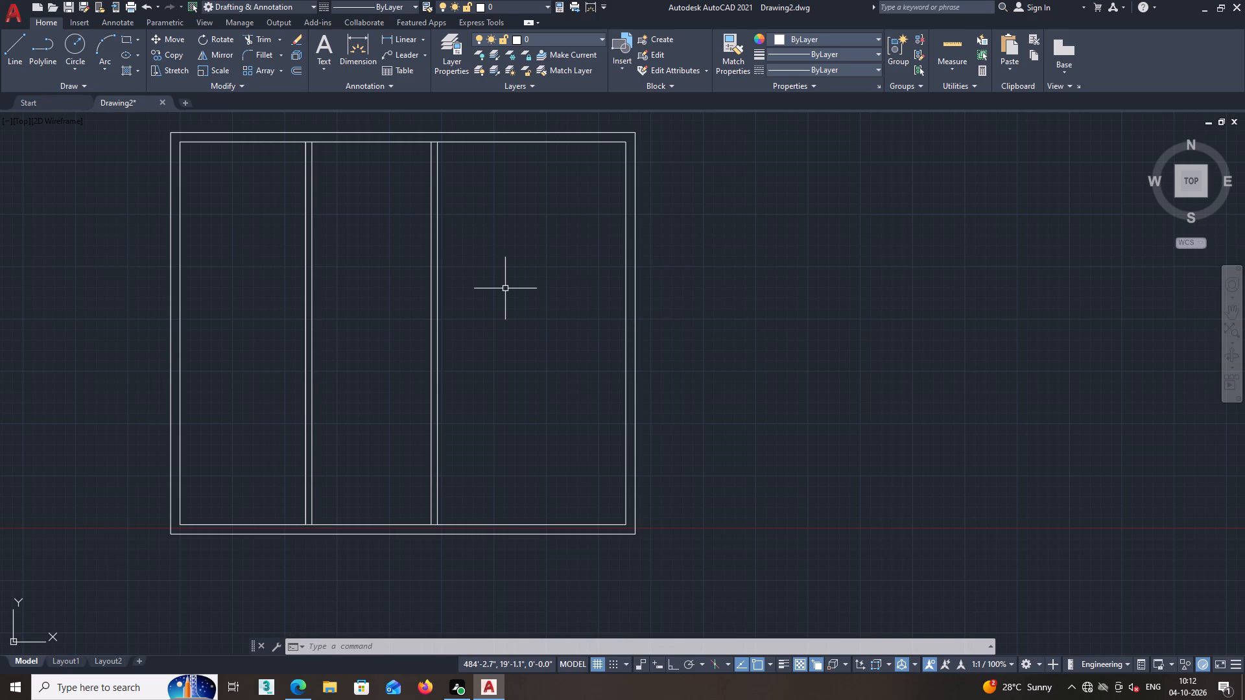
Offset the inner top wall line 10'6" downward, into the plan.
scroll(506, 288, "up", 1)
scroll(594, 299, "down", 2)
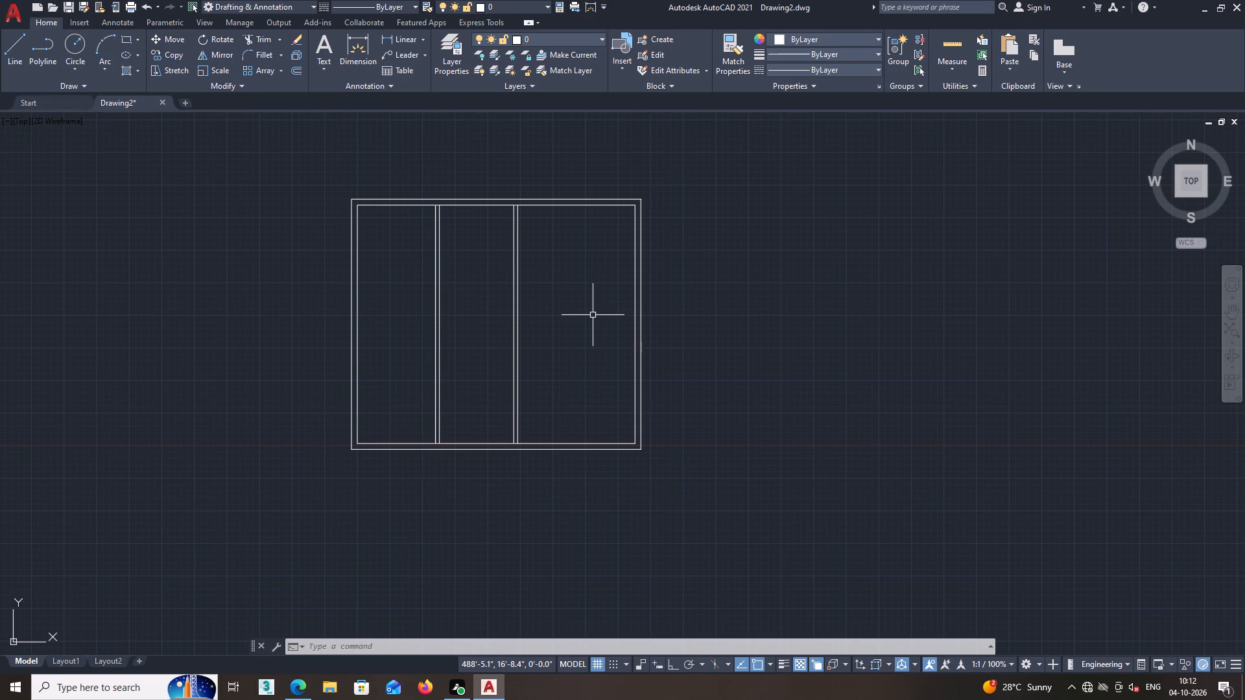
scroll(591, 314, "down", 2)
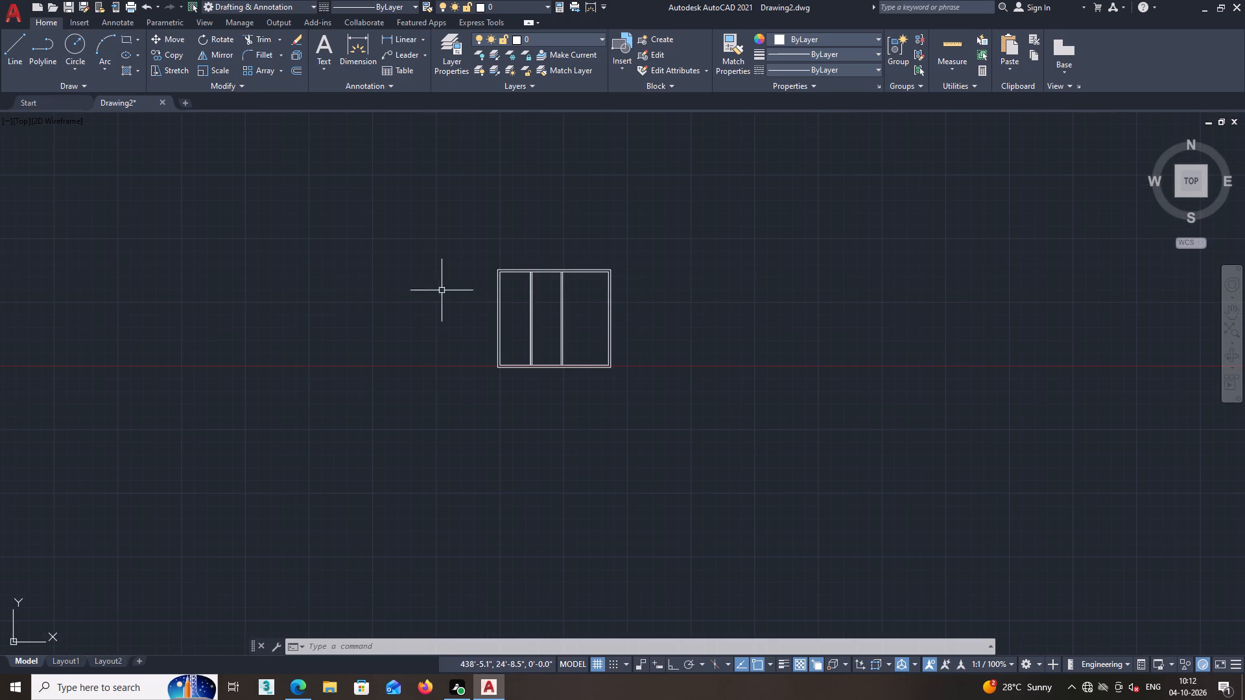
left_click(300, 69)
scroll(539, 294, "up", 2)
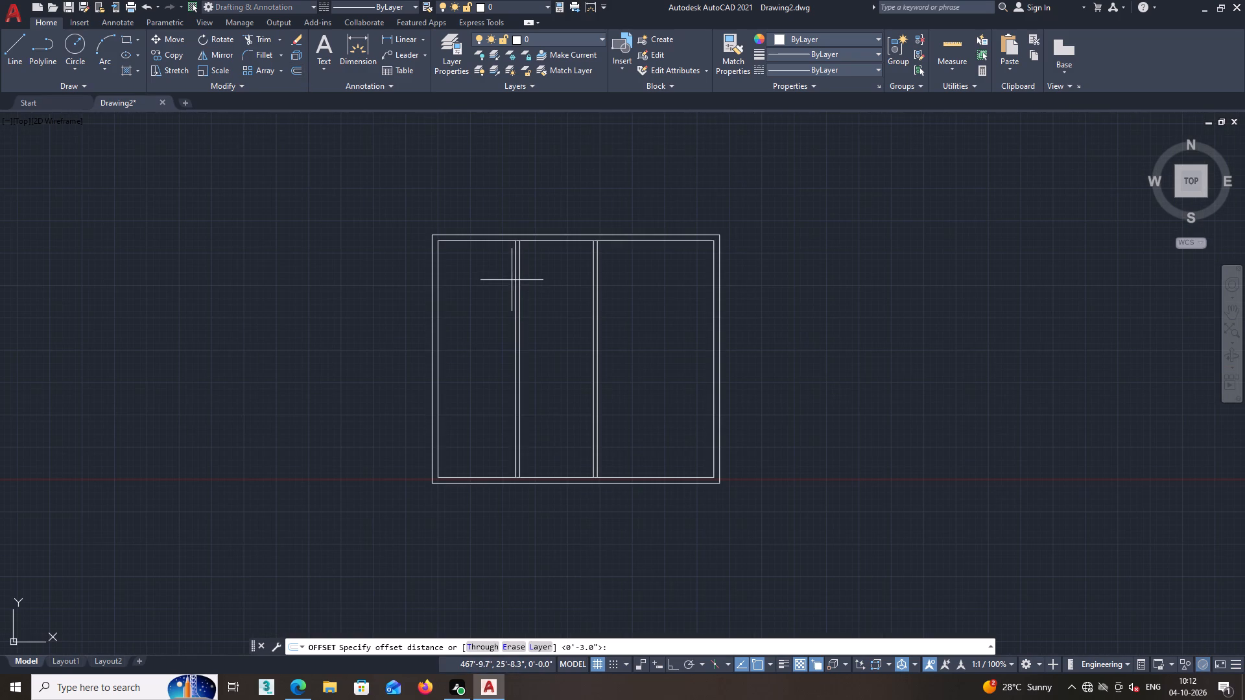
middle_click_drag(493, 307, 462, 274)
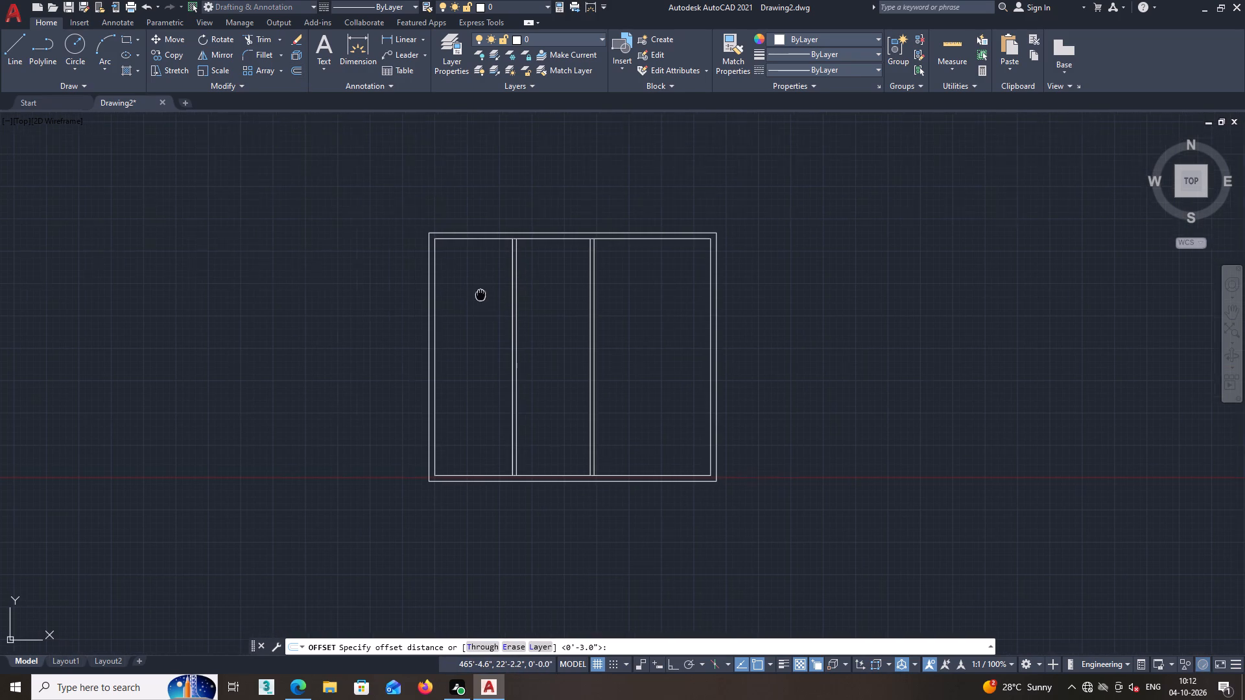
middle_click_drag(462, 274, 426, 246)
scroll(402, 256, "up", 1)
type("10'6")
key("Return")
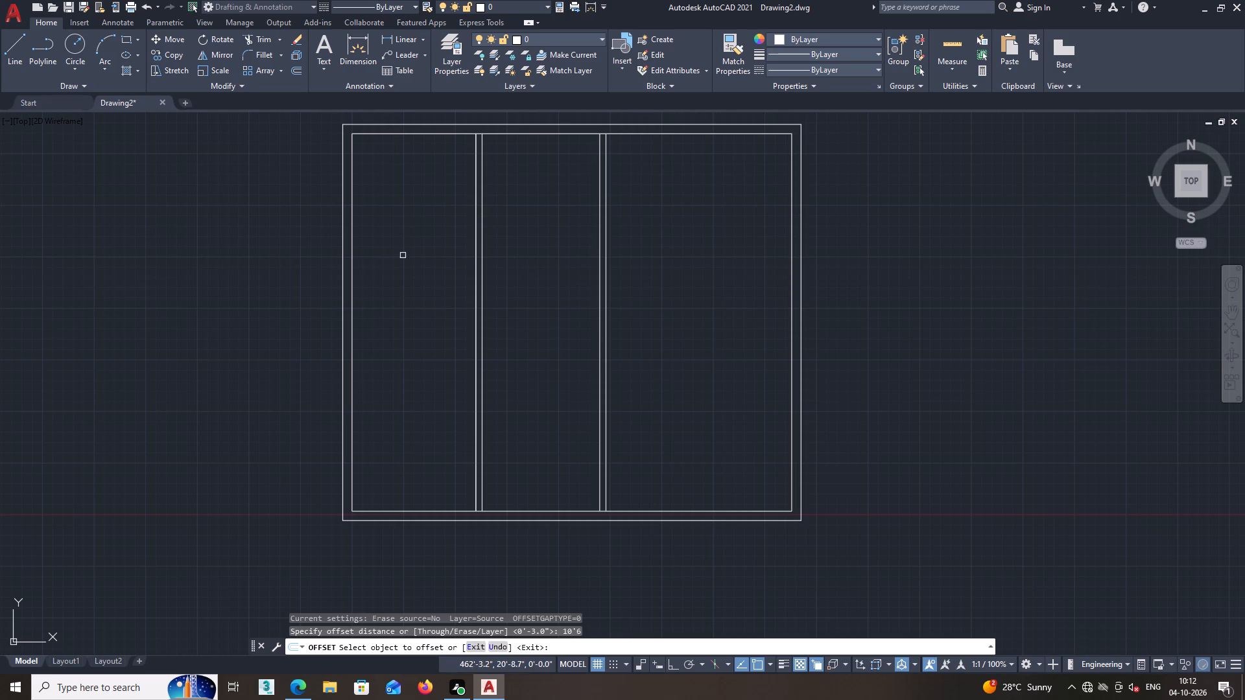
left_click(449, 132)
left_click(435, 246)
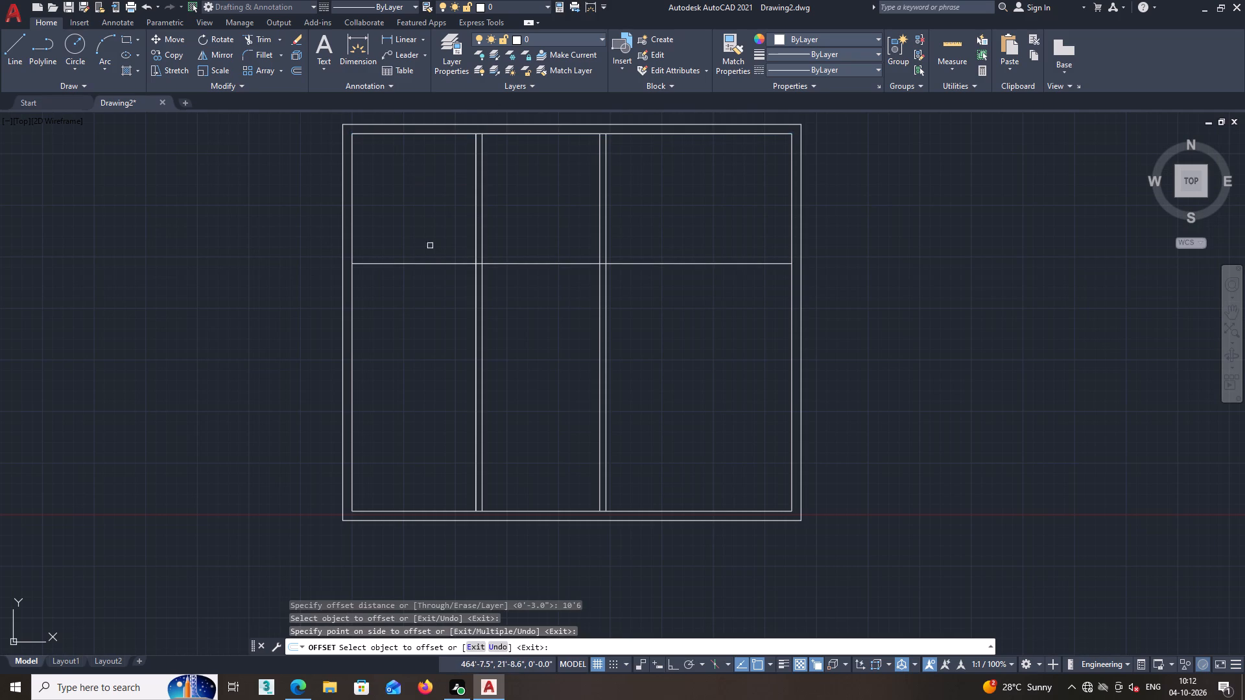
middle_click_drag(421, 251, 445, 312)
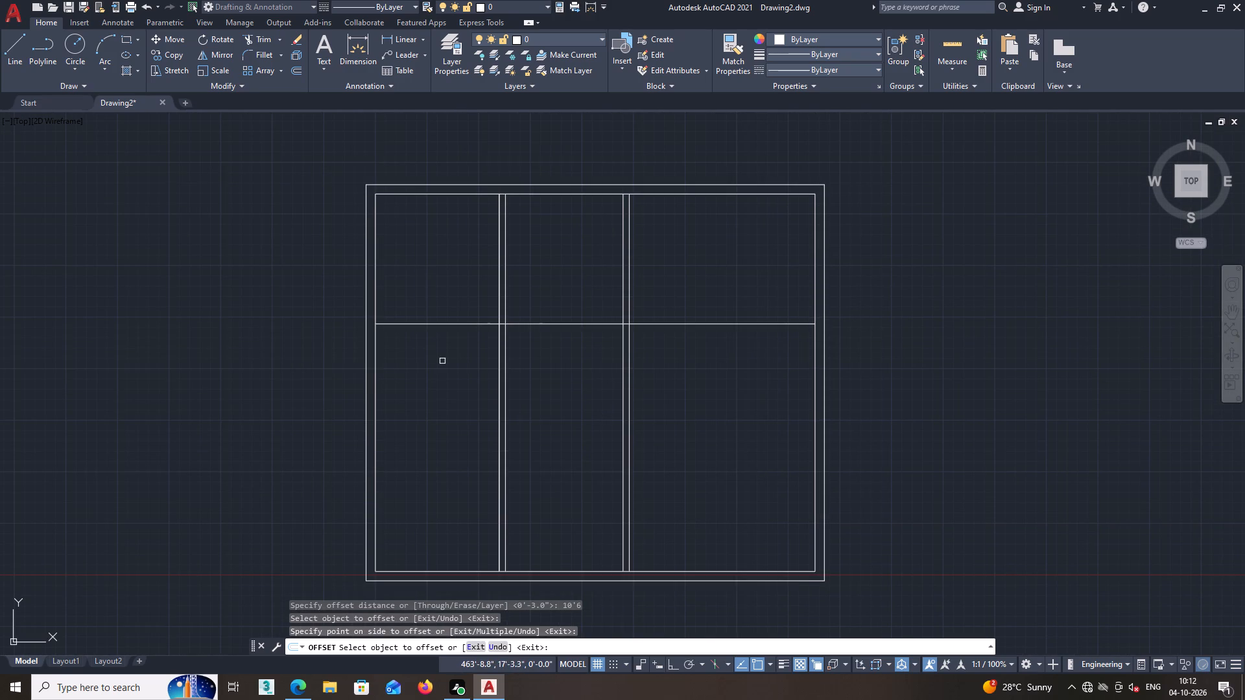
middle_click_drag(443, 362, 438, 385)
key("space")
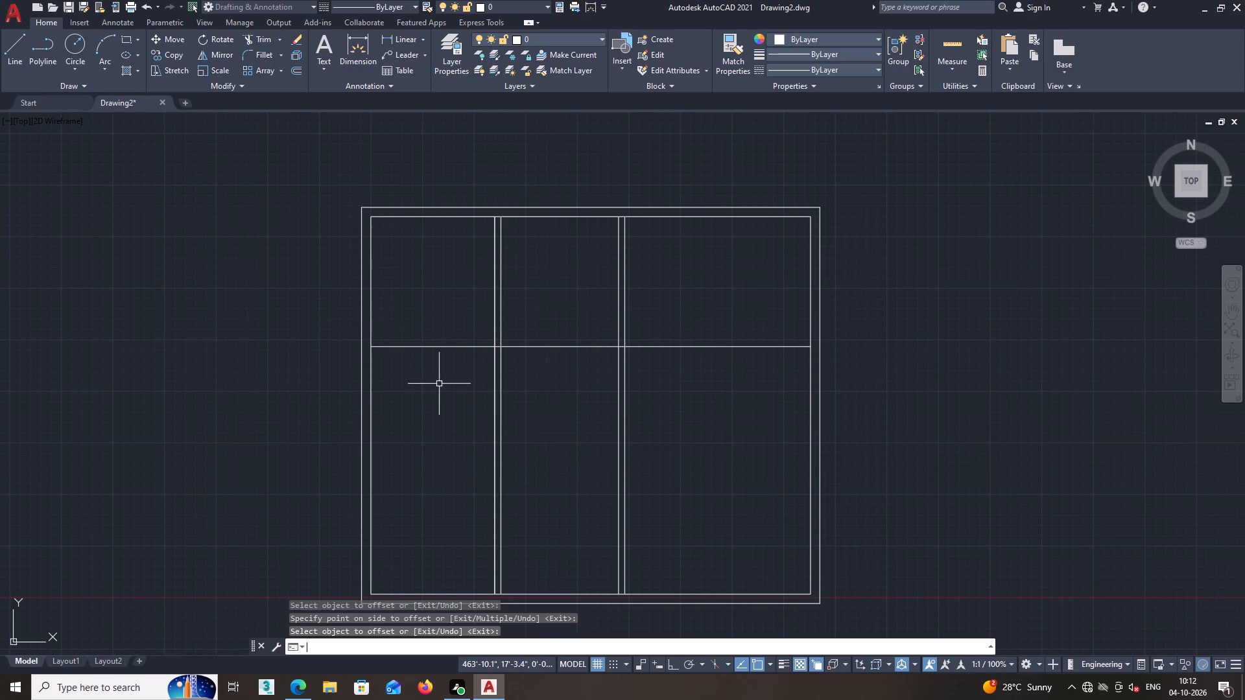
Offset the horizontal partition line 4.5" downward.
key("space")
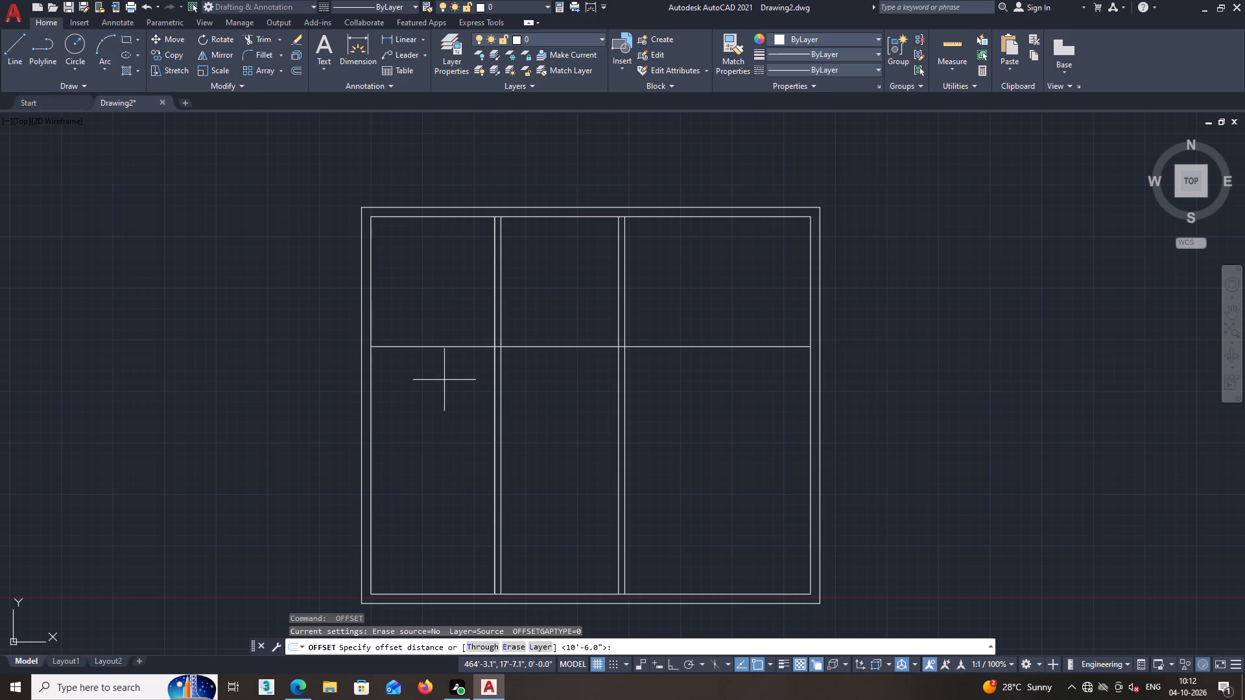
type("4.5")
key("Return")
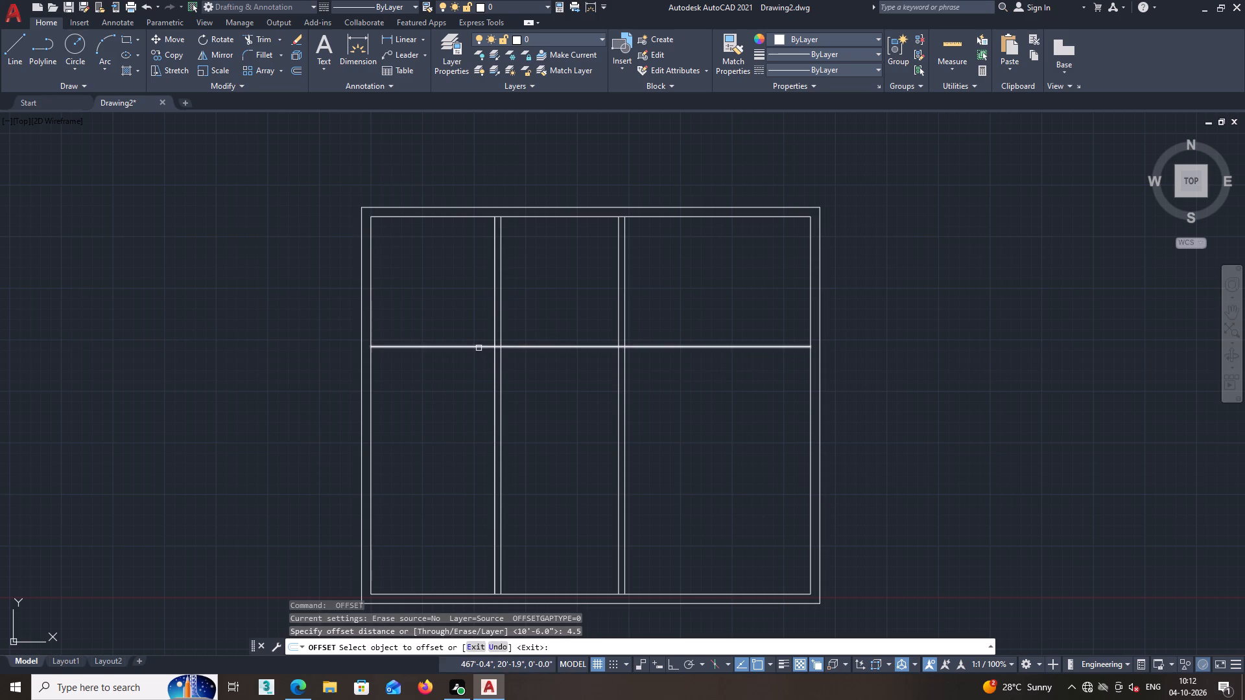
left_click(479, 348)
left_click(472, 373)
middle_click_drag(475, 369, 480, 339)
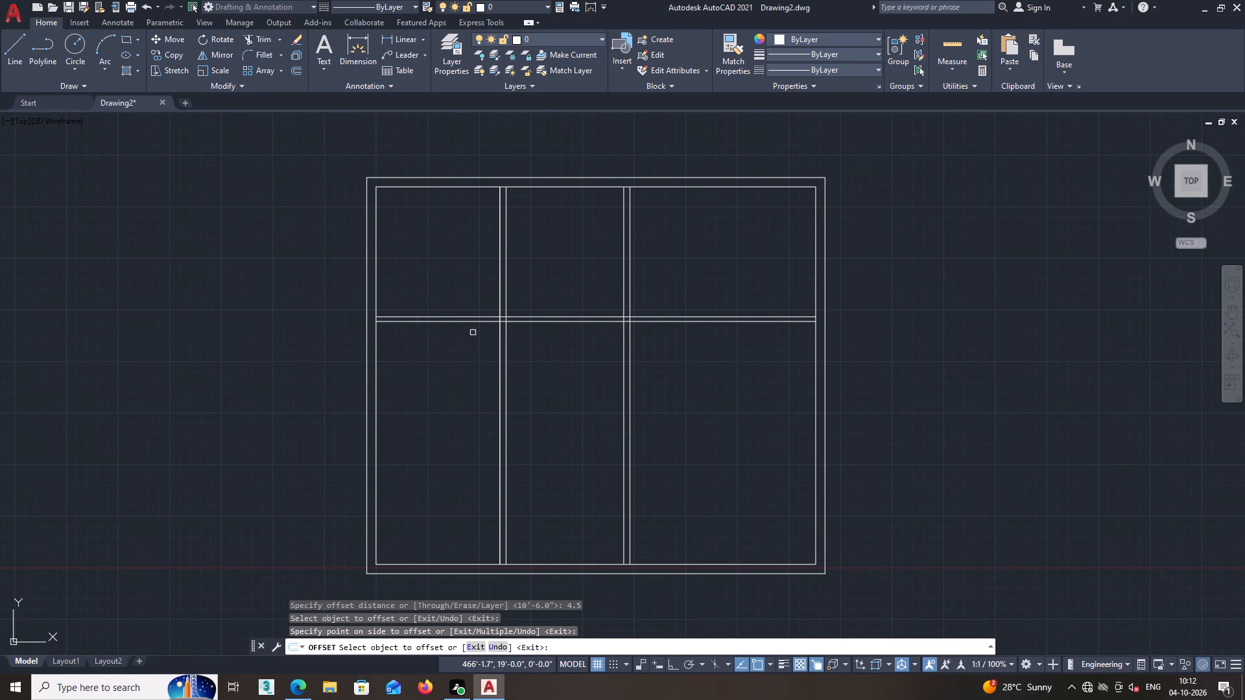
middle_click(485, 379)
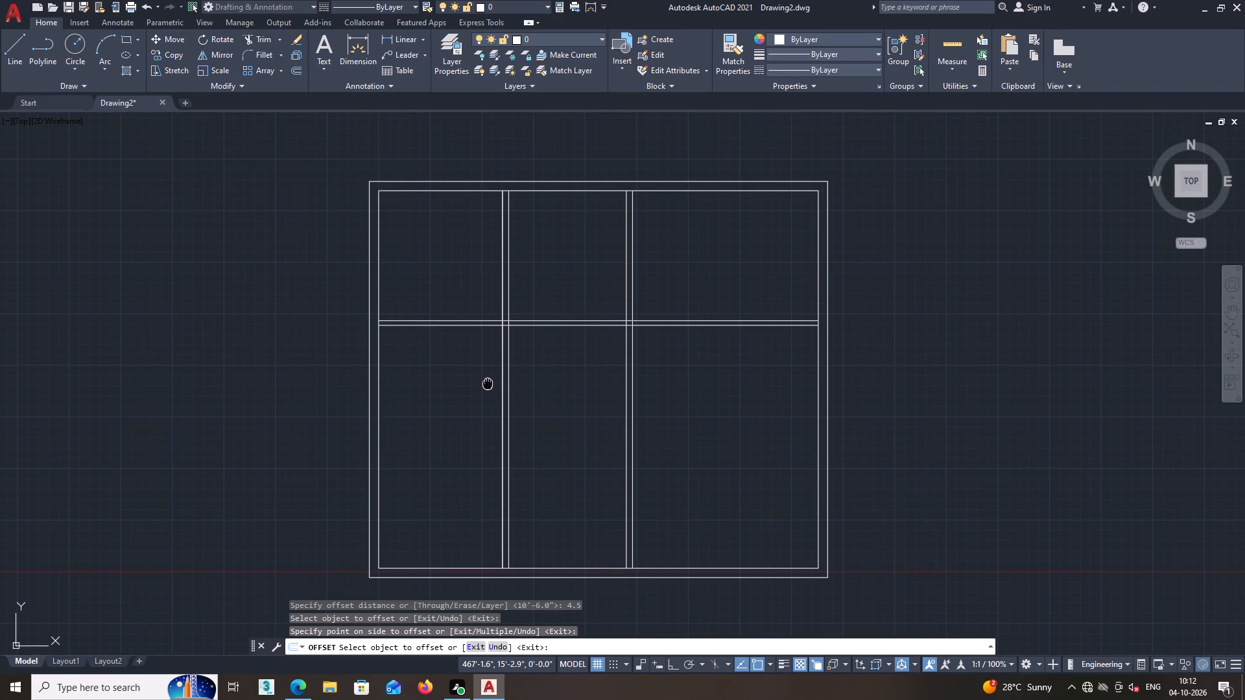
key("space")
Trim the two horizontal partition lines out of the middle and right rooms and the partition wall between those rooms.
type("tr")
key("Return")
left_click(576, 270)
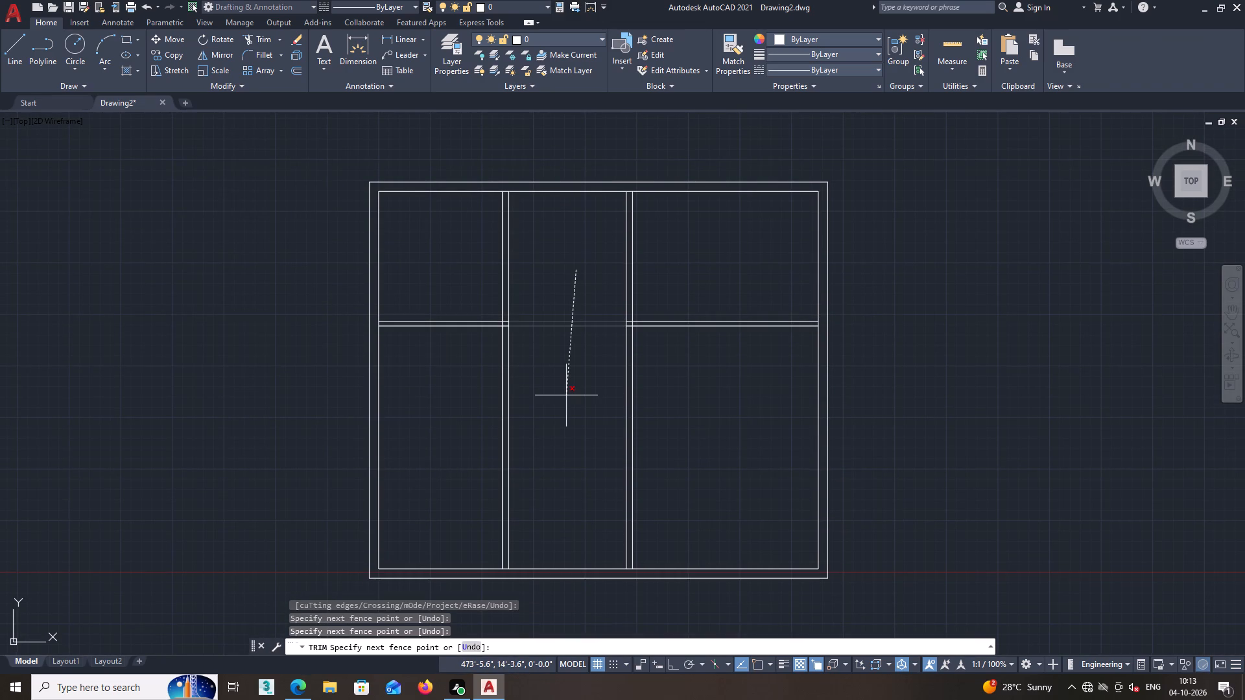
left_click(566, 395)
left_click(674, 285)
left_click(680, 417)
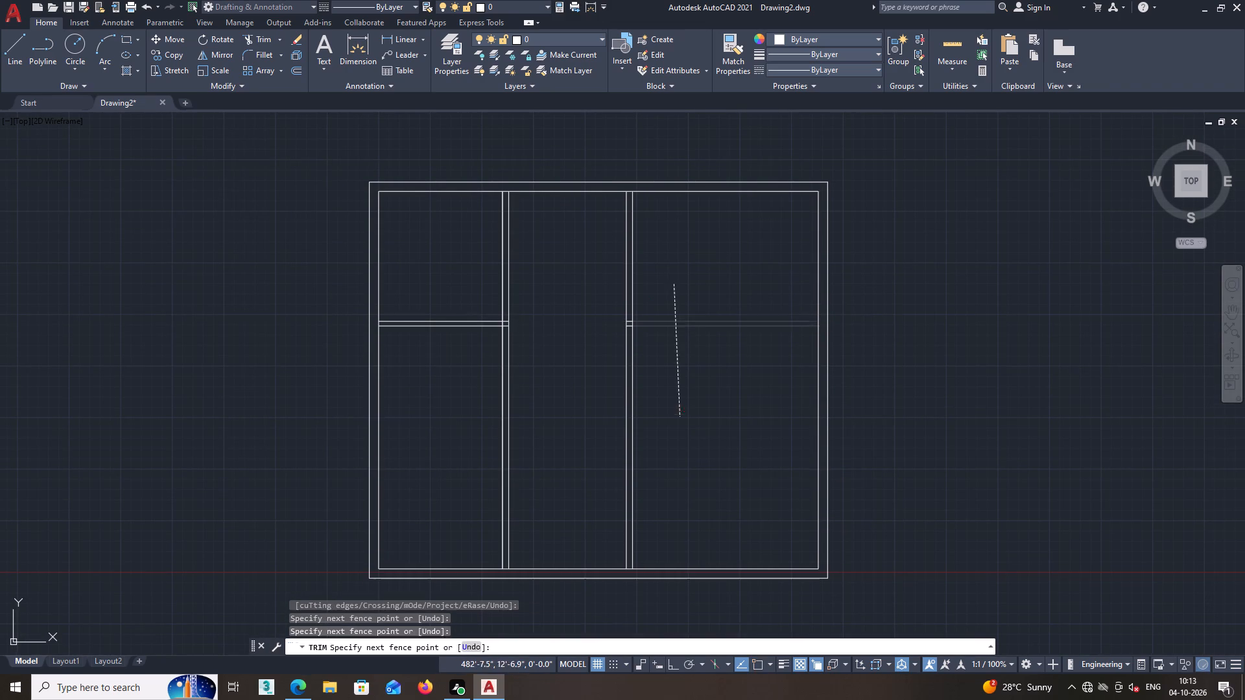
scroll(621, 308, "up", 5)
left_click(664, 345)
left_click(667, 550)
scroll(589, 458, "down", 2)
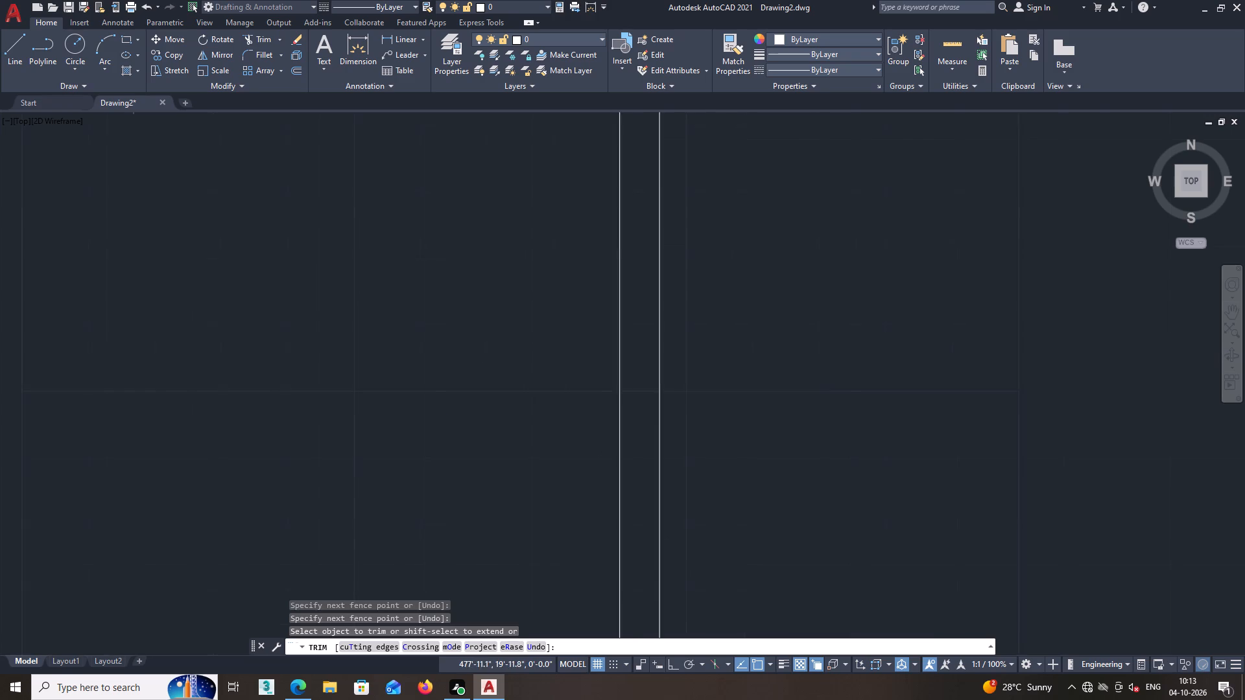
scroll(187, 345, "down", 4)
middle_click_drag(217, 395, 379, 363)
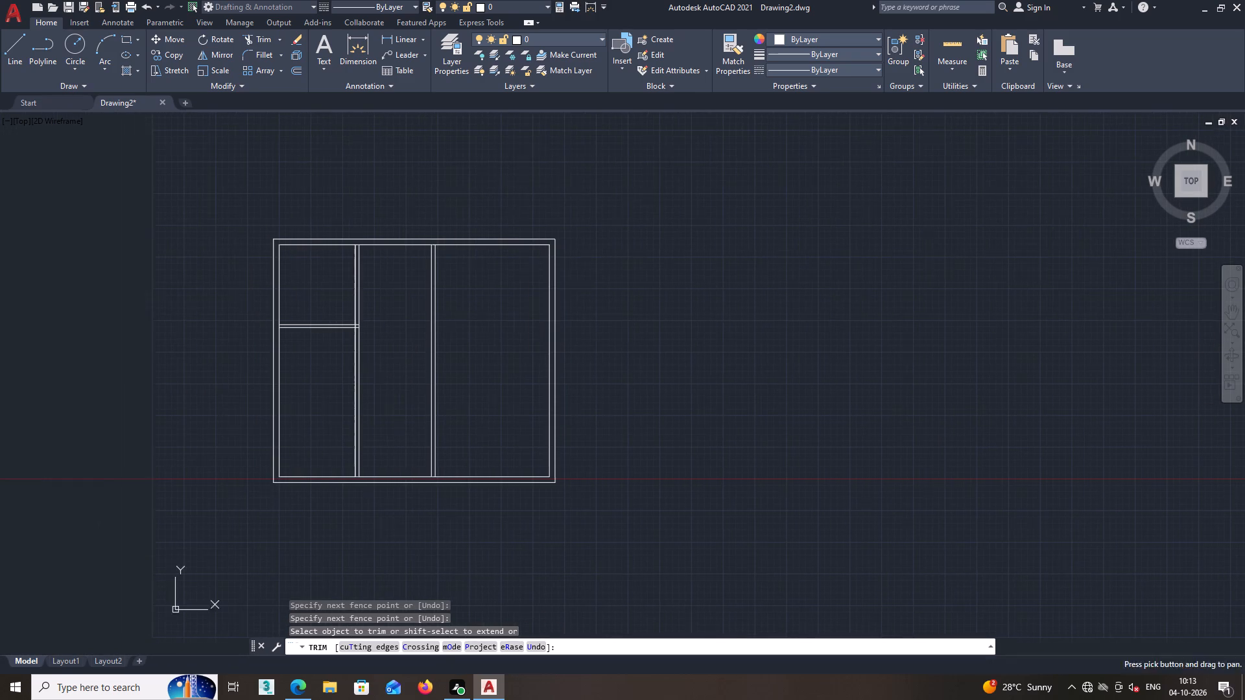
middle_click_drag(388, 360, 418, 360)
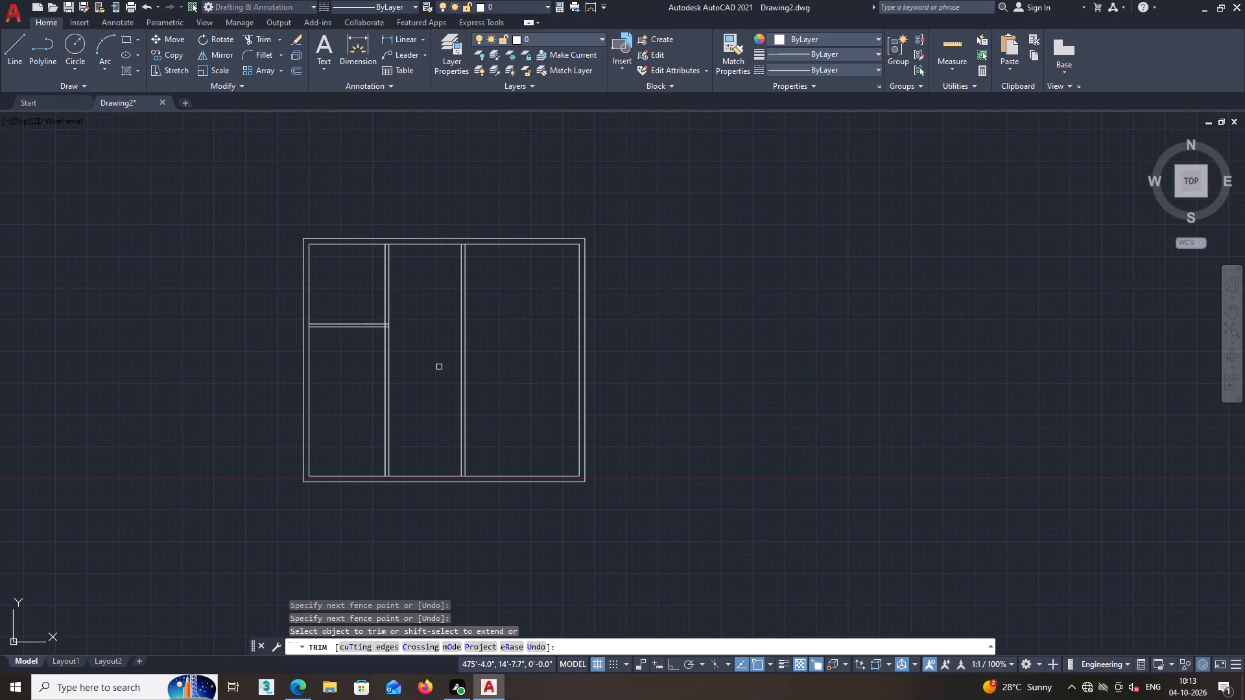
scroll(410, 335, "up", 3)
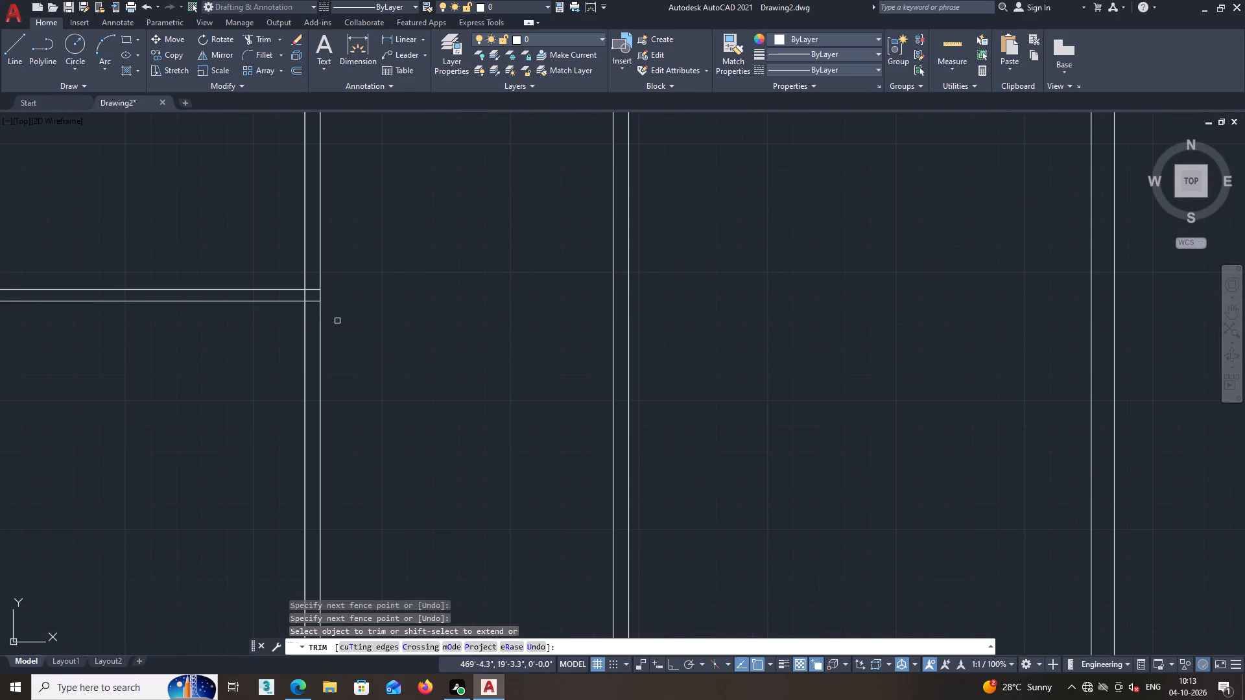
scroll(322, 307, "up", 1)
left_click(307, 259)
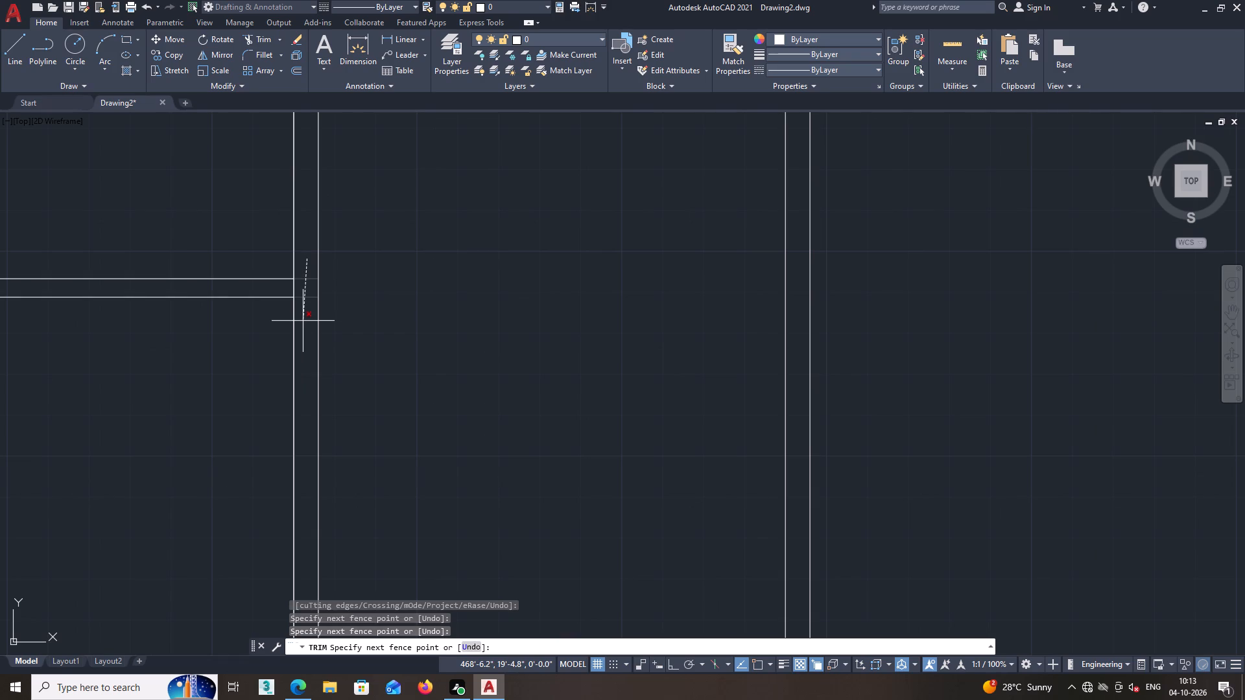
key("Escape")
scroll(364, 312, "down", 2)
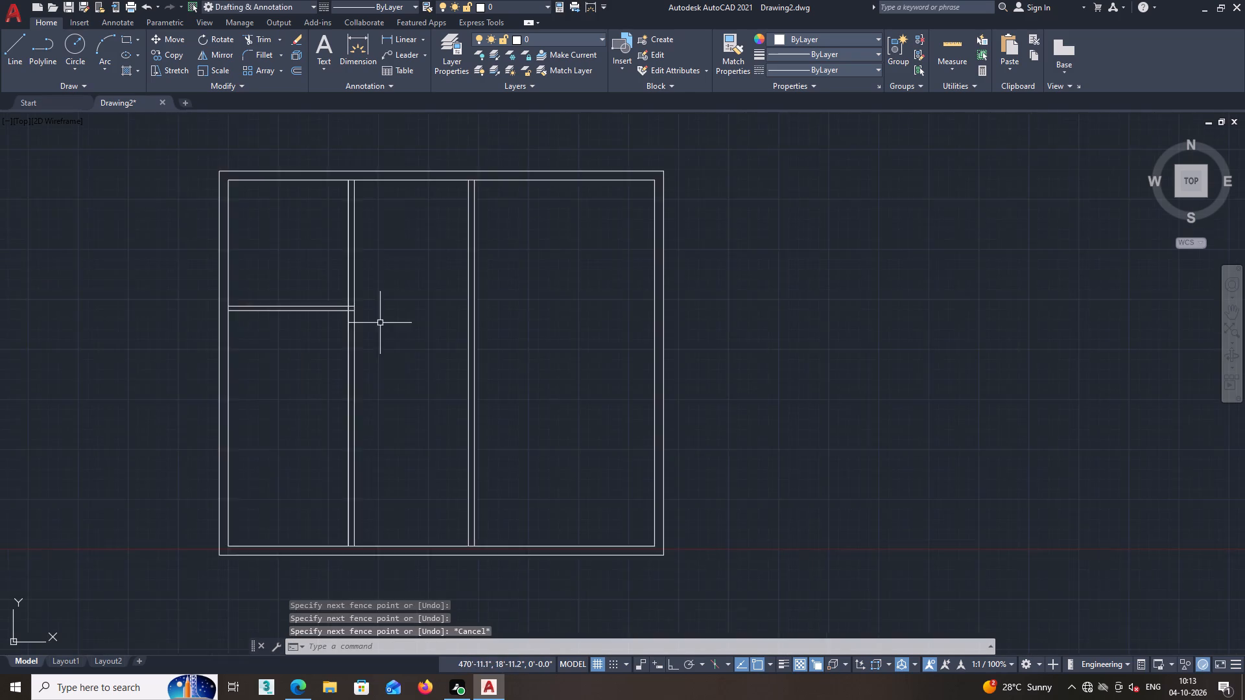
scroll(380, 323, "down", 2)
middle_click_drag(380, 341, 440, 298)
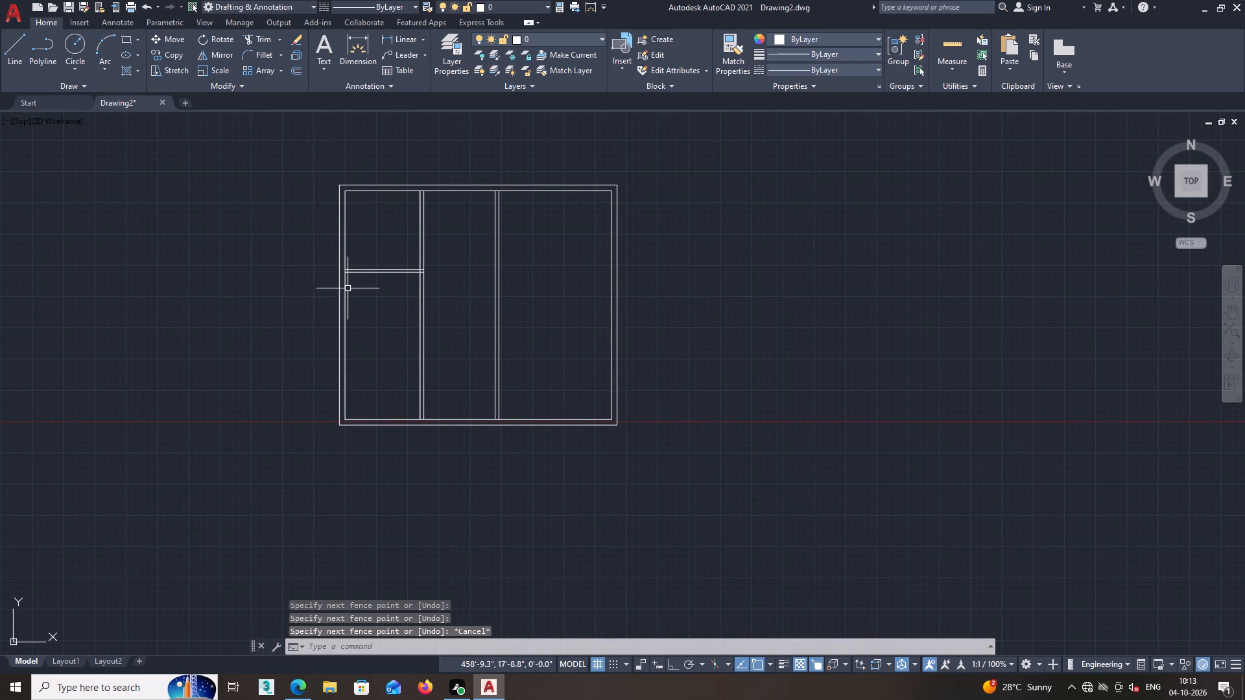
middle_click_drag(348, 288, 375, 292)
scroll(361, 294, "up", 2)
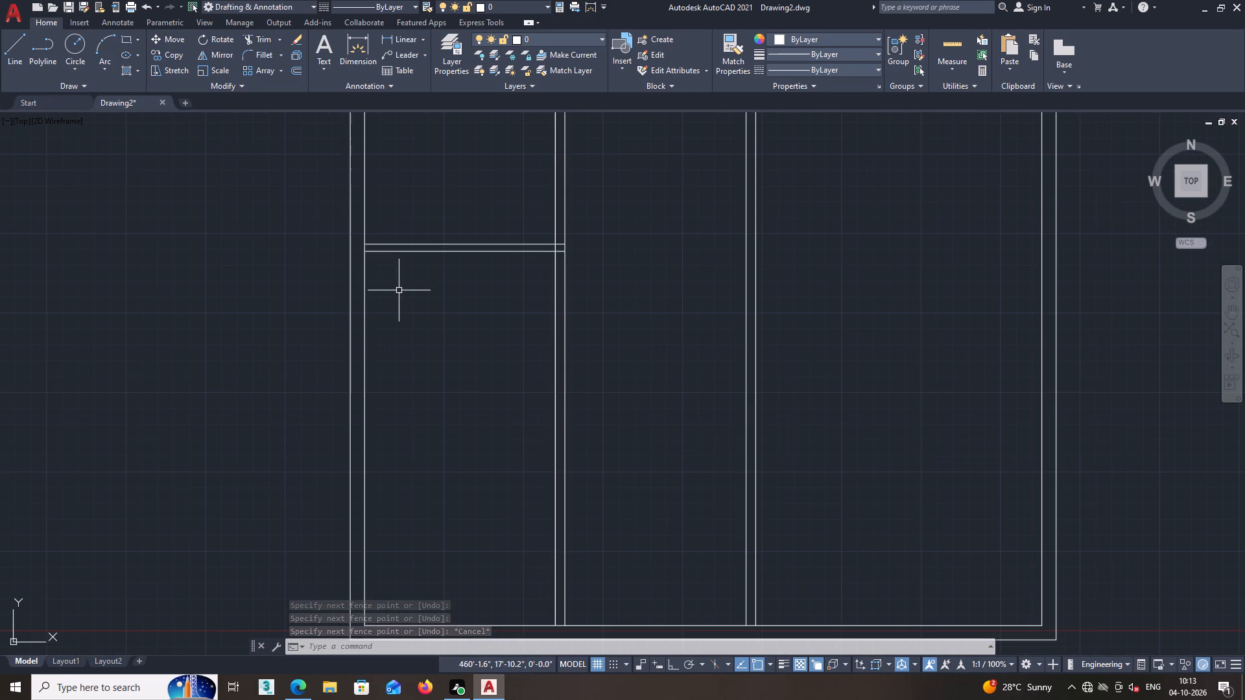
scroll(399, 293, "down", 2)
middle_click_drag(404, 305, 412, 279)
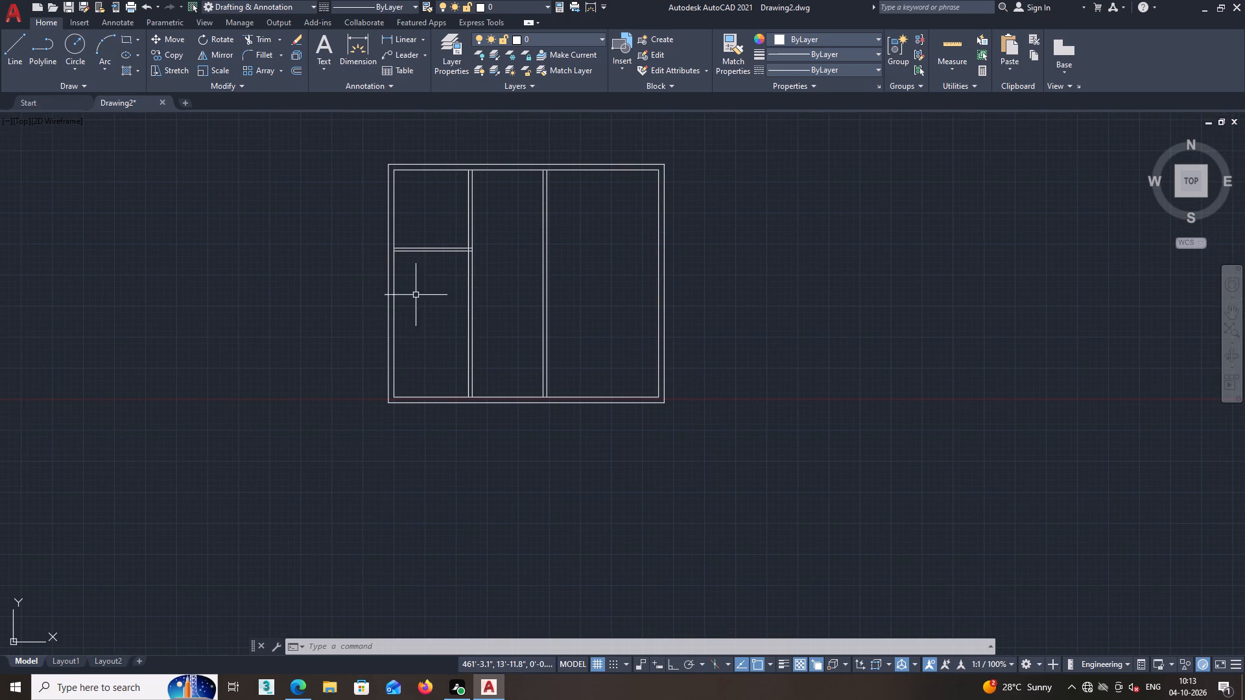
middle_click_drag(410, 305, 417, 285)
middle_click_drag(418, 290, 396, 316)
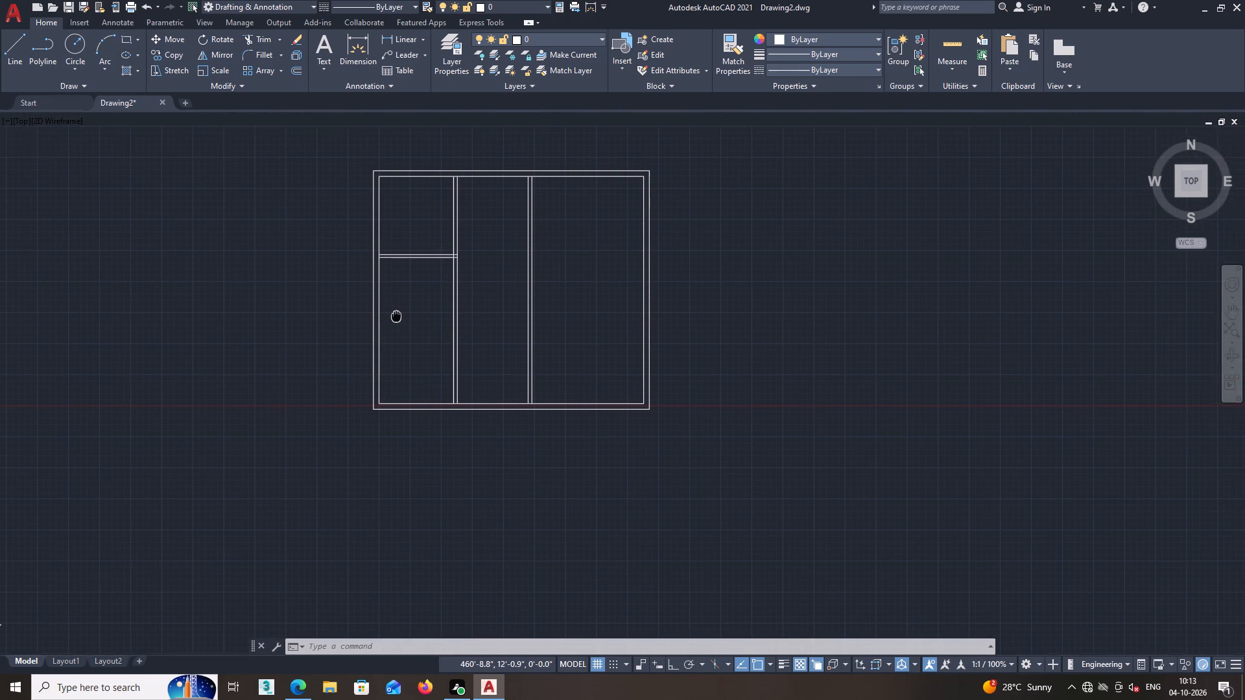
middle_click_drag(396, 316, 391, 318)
Offset the inner bottom wall line 15' upward, into the plan.
left_click(298, 67)
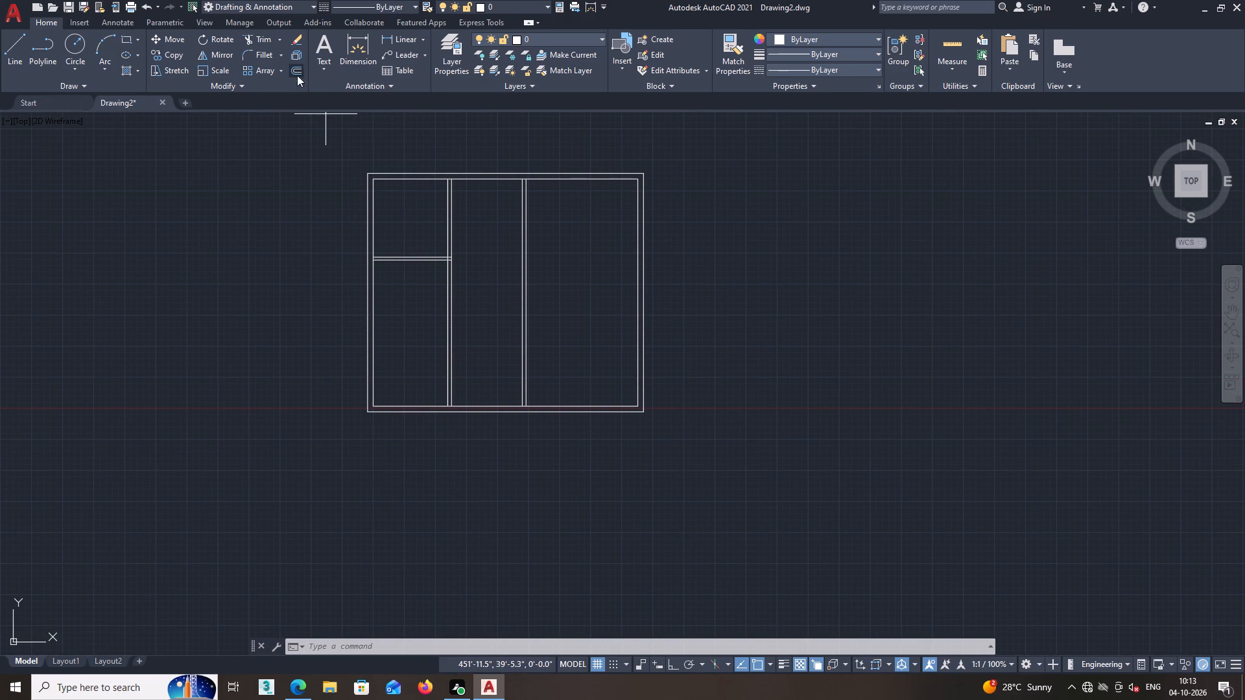
middle_click_drag(423, 384, 377, 377)
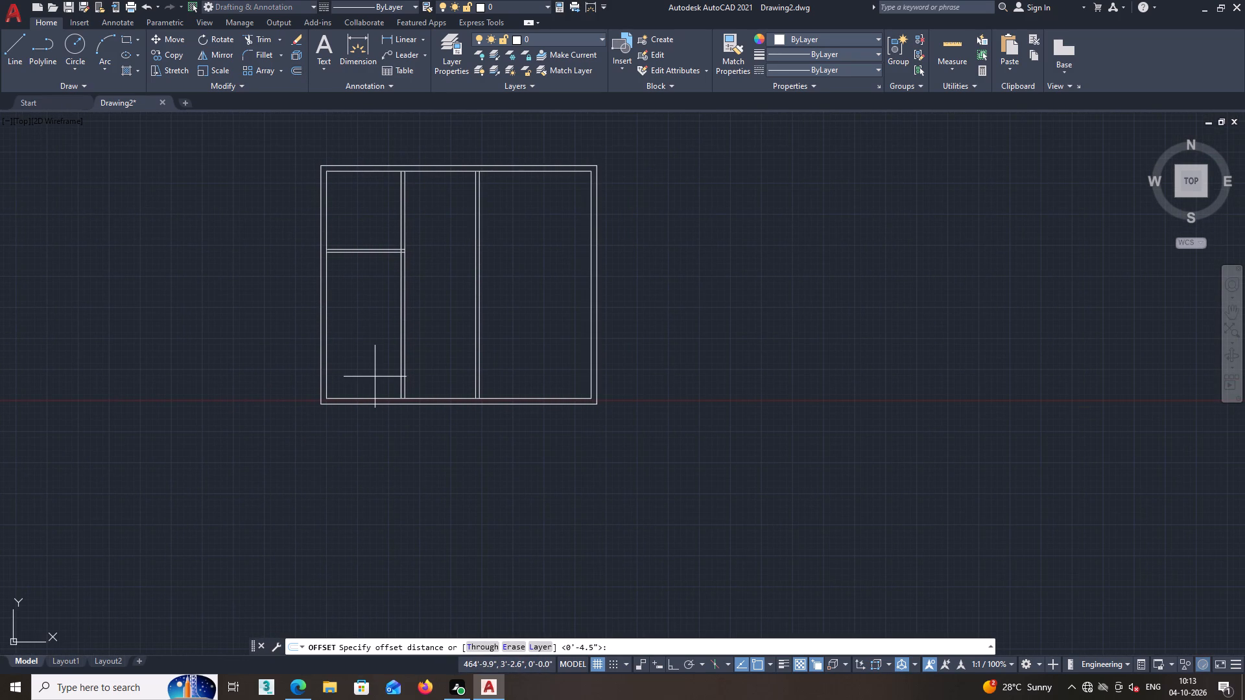
type("15'")
key("Return")
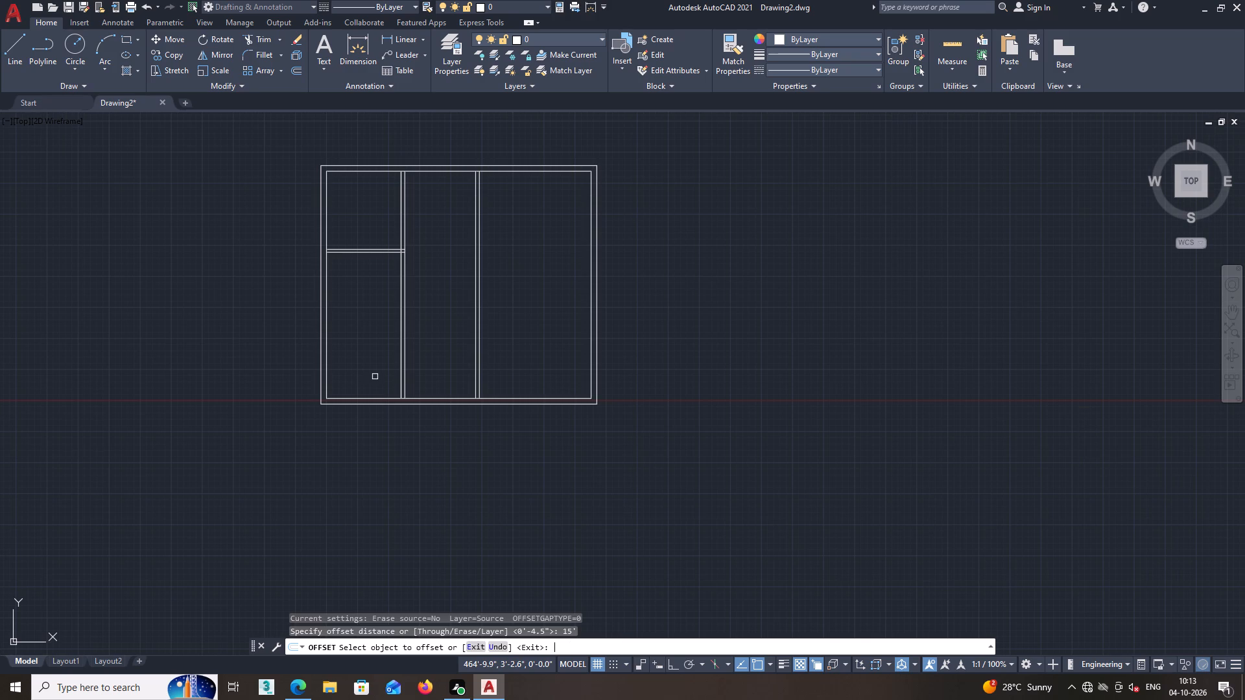
left_click(366, 397)
left_click(368, 353)
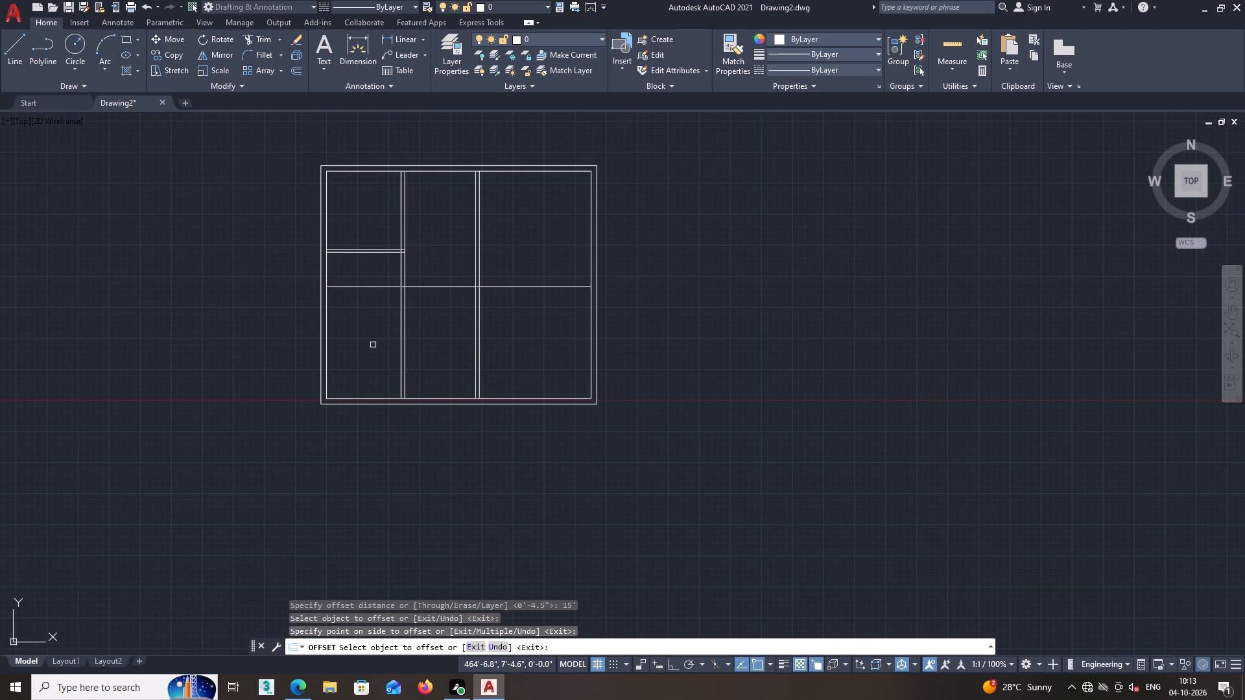
middle_click_drag(373, 345, 368, 448)
scroll(364, 366, "up", 2)
middle_click_drag(364, 374, 375, 342)
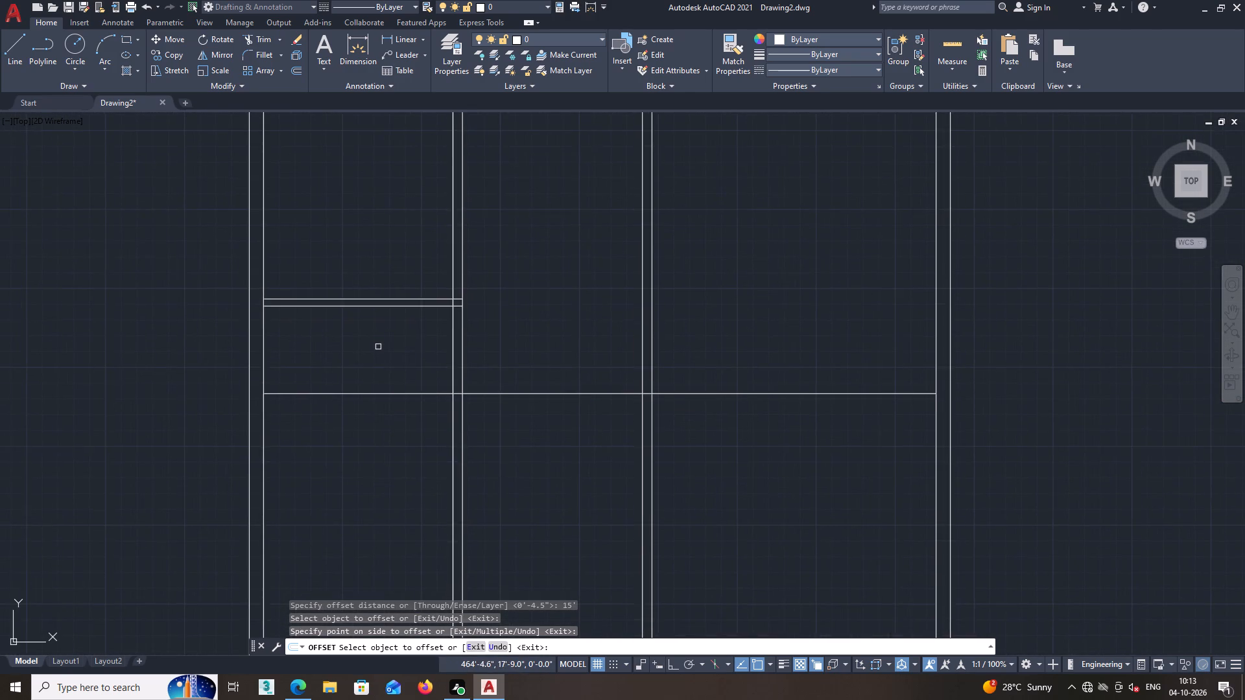
scroll(378, 347, "up", 1)
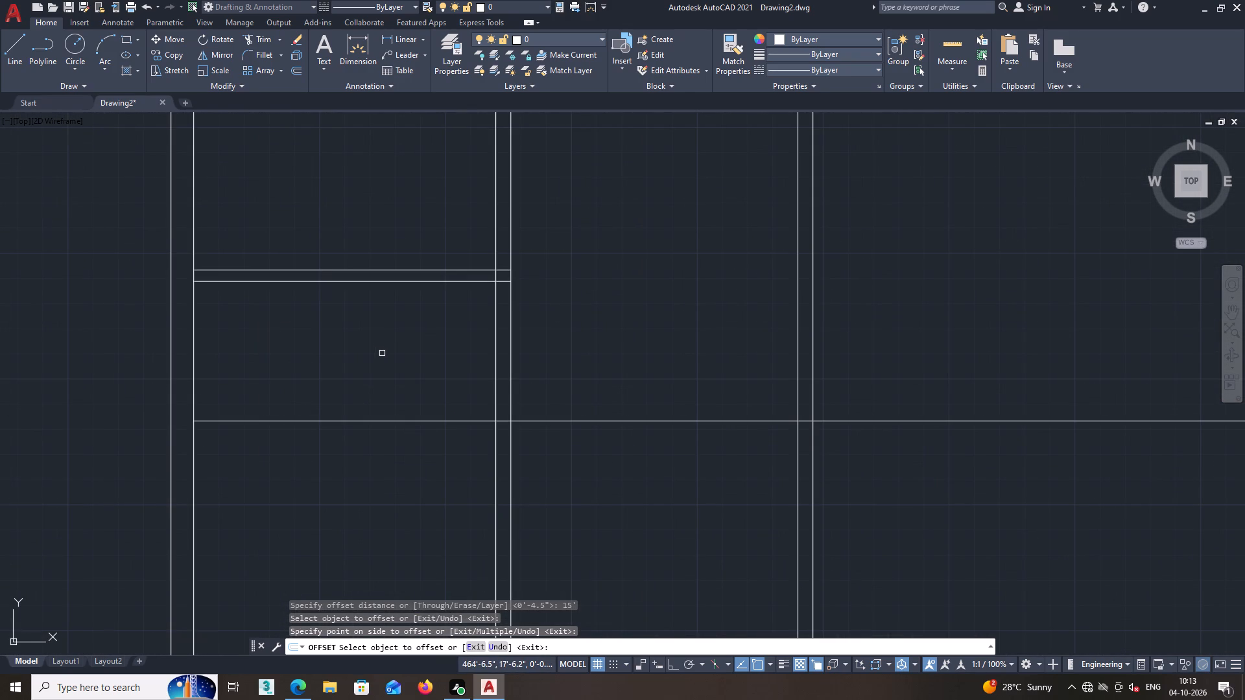
key("space")
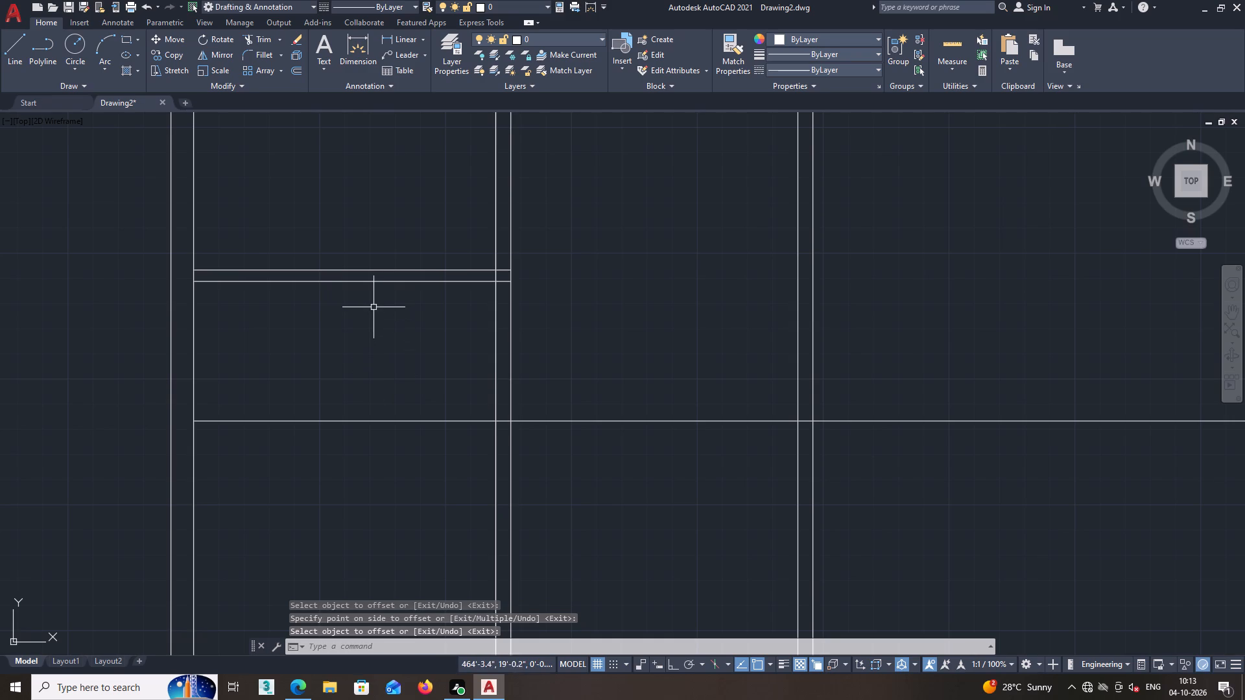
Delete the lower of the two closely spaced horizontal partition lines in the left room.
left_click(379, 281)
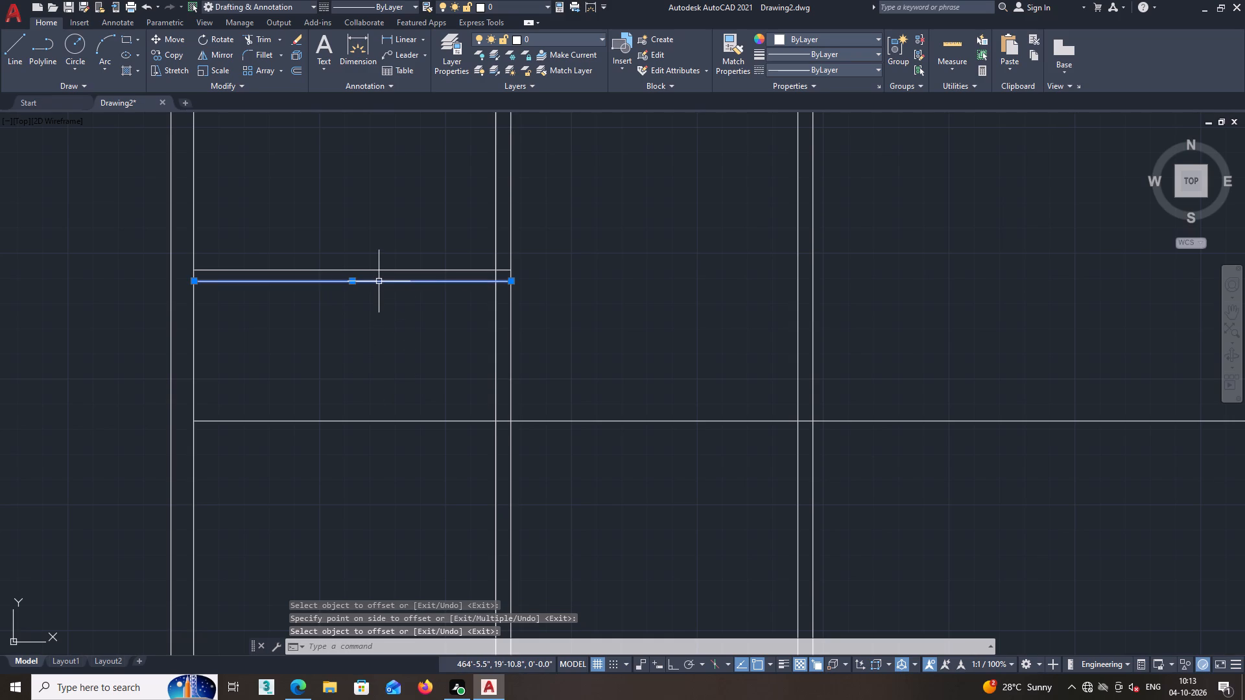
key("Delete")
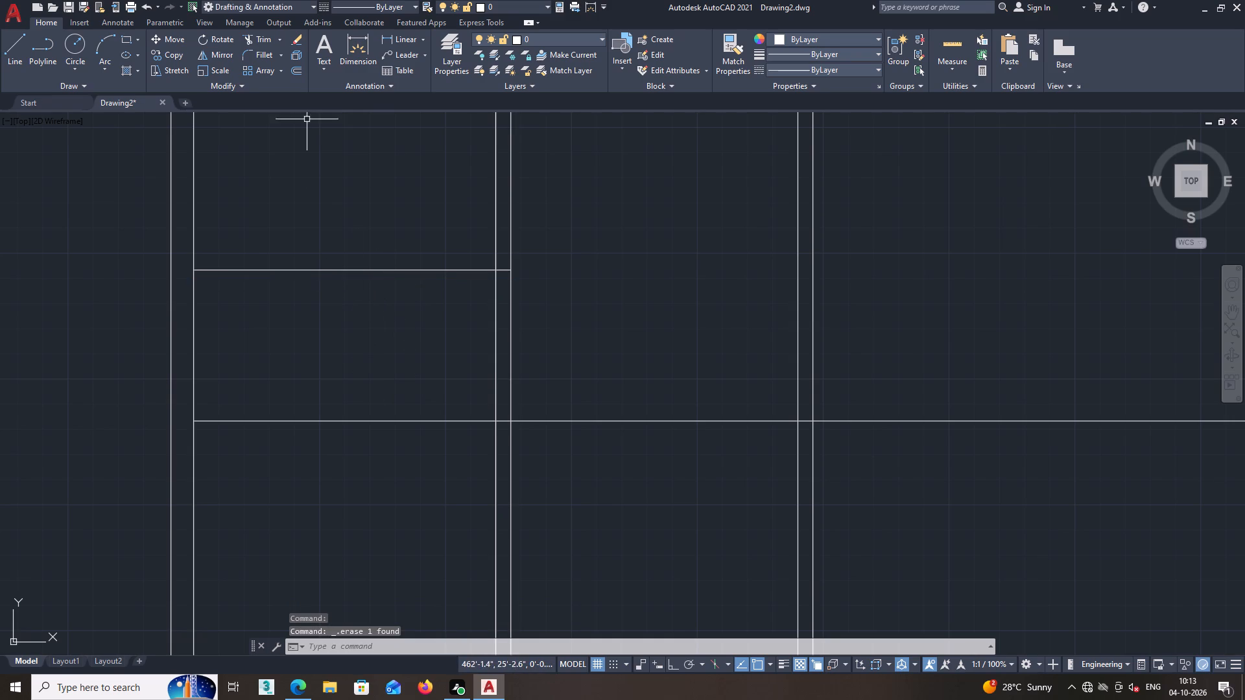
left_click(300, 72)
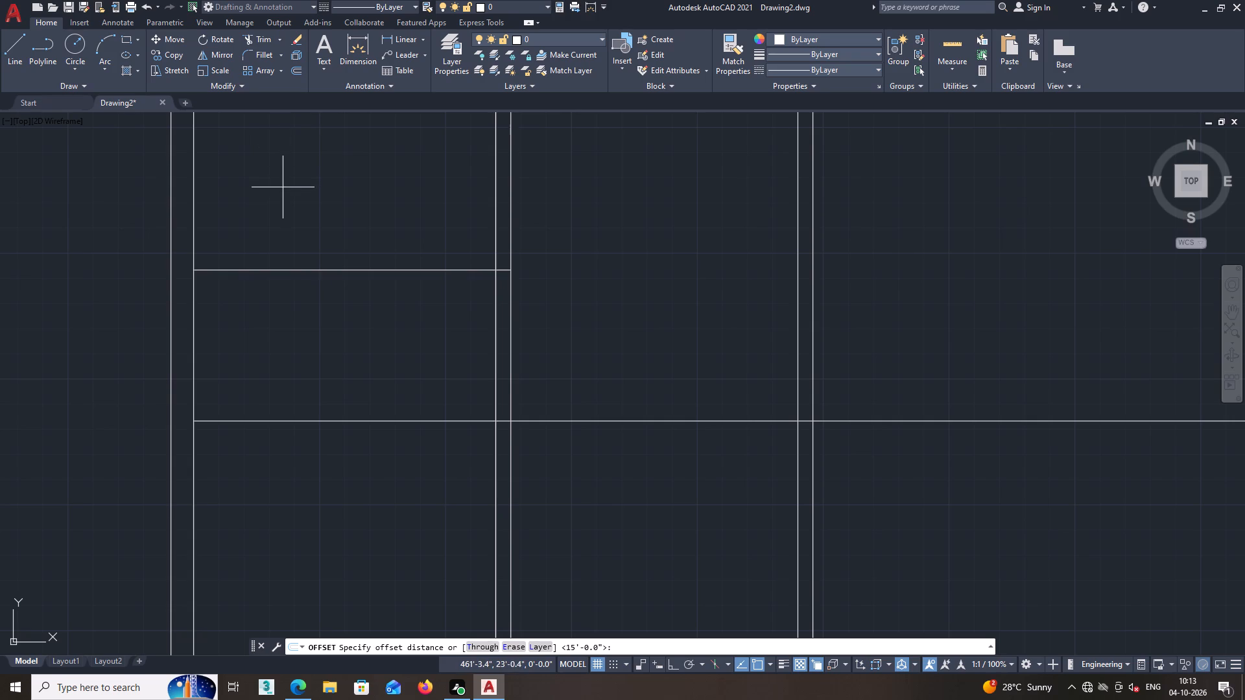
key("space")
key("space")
Copy the left room's short horizontal partition line from its left end to the midpoint between it and the full-width horizontal line below.
left_click(308, 268)
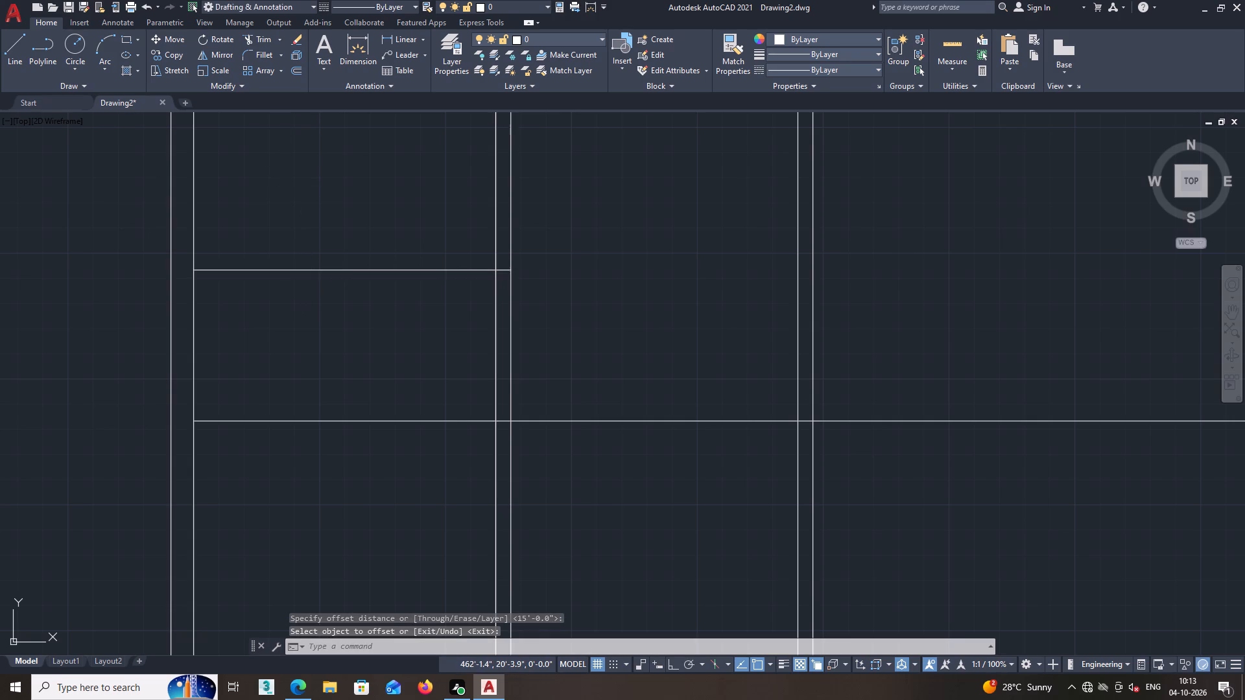
right_click(311, 218)
left_click(342, 322)
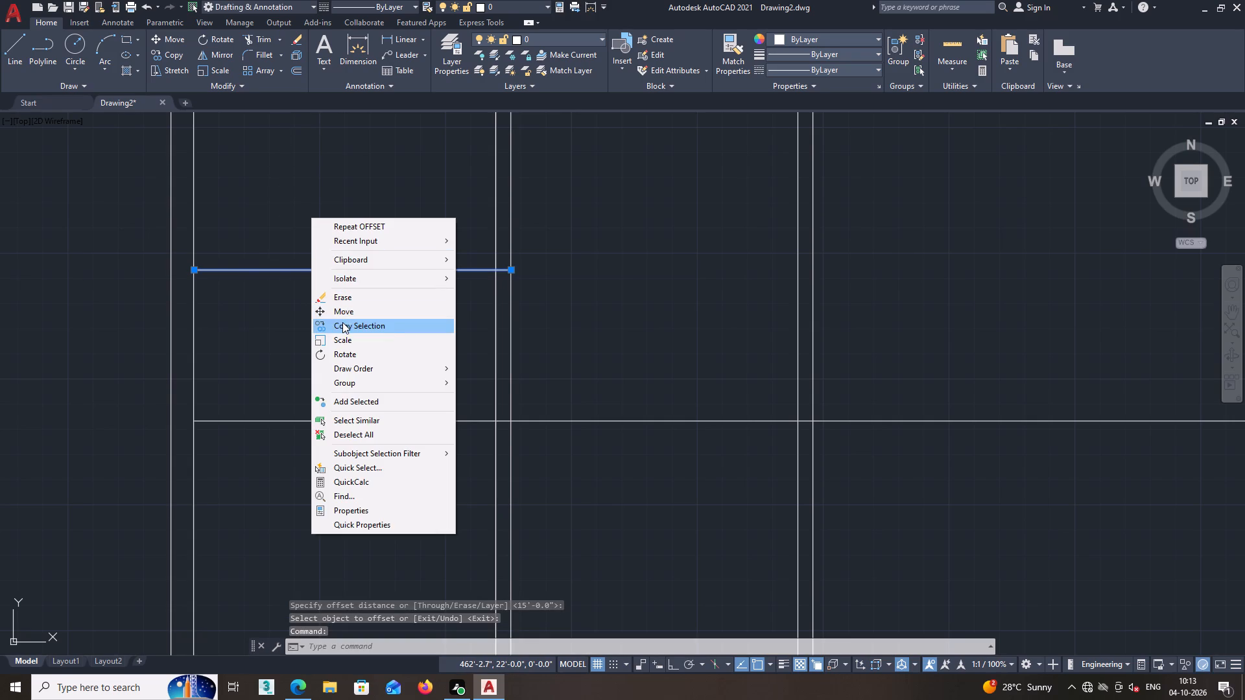
left_click(193, 271)
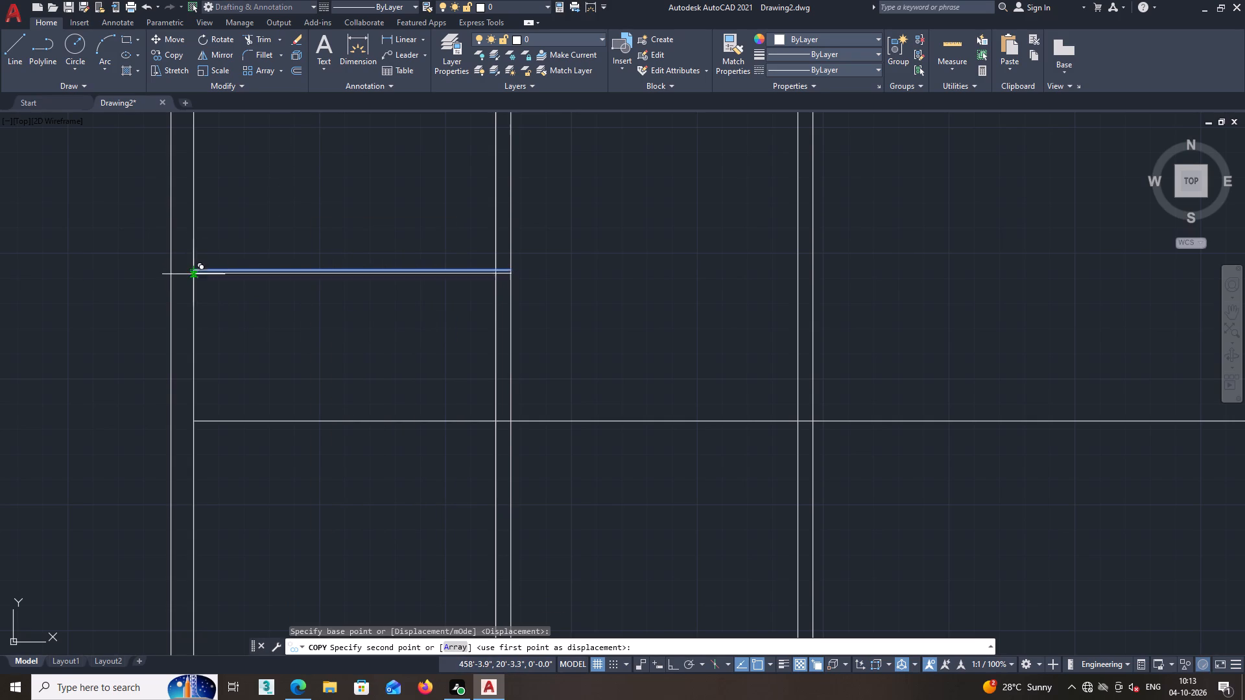
type("m2p")
key("Return")
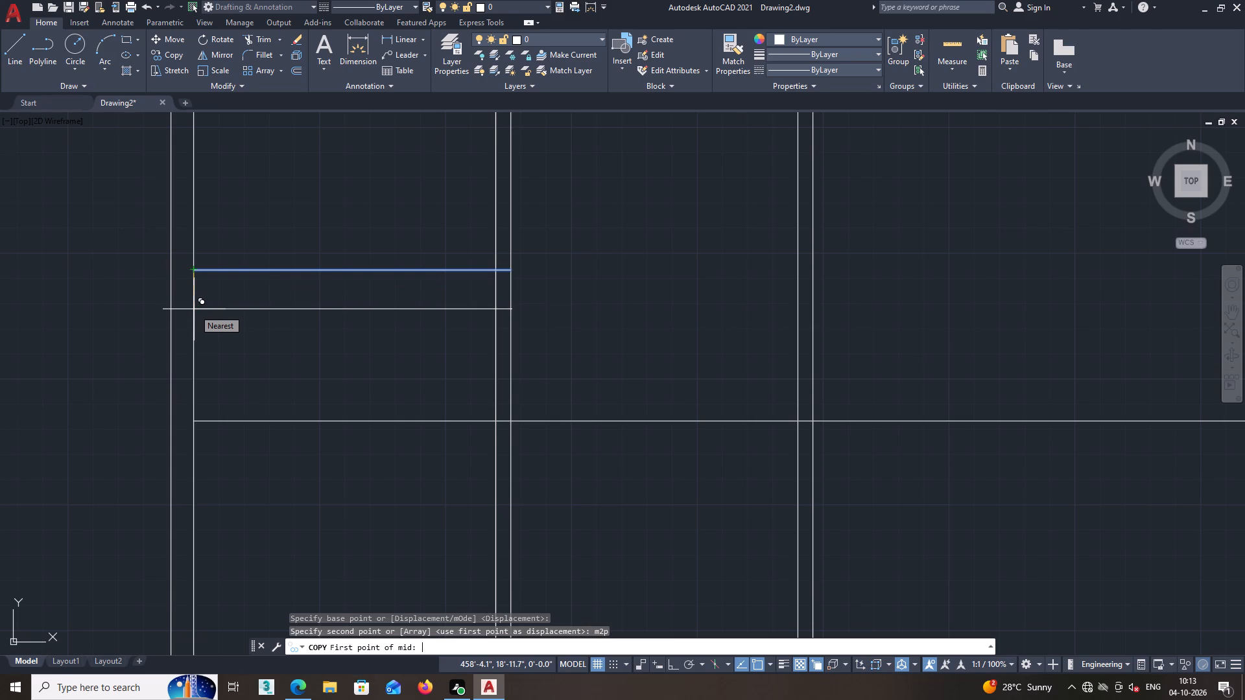
left_click(193, 272)
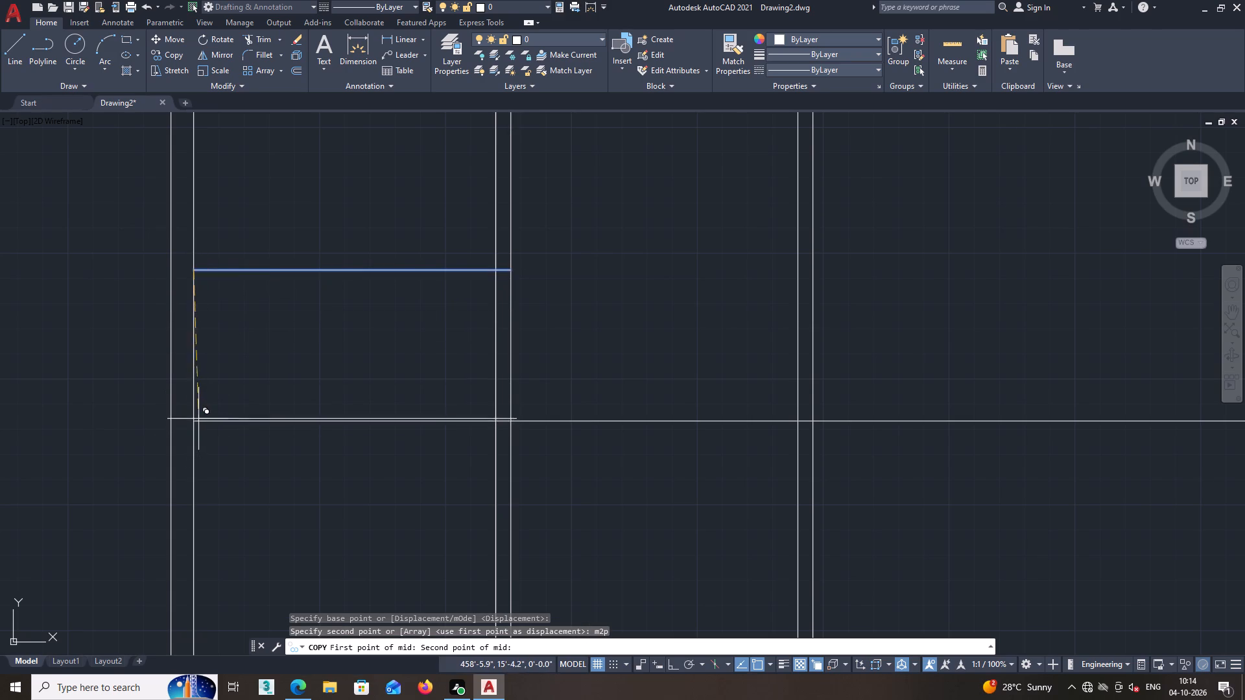
left_click(194, 421)
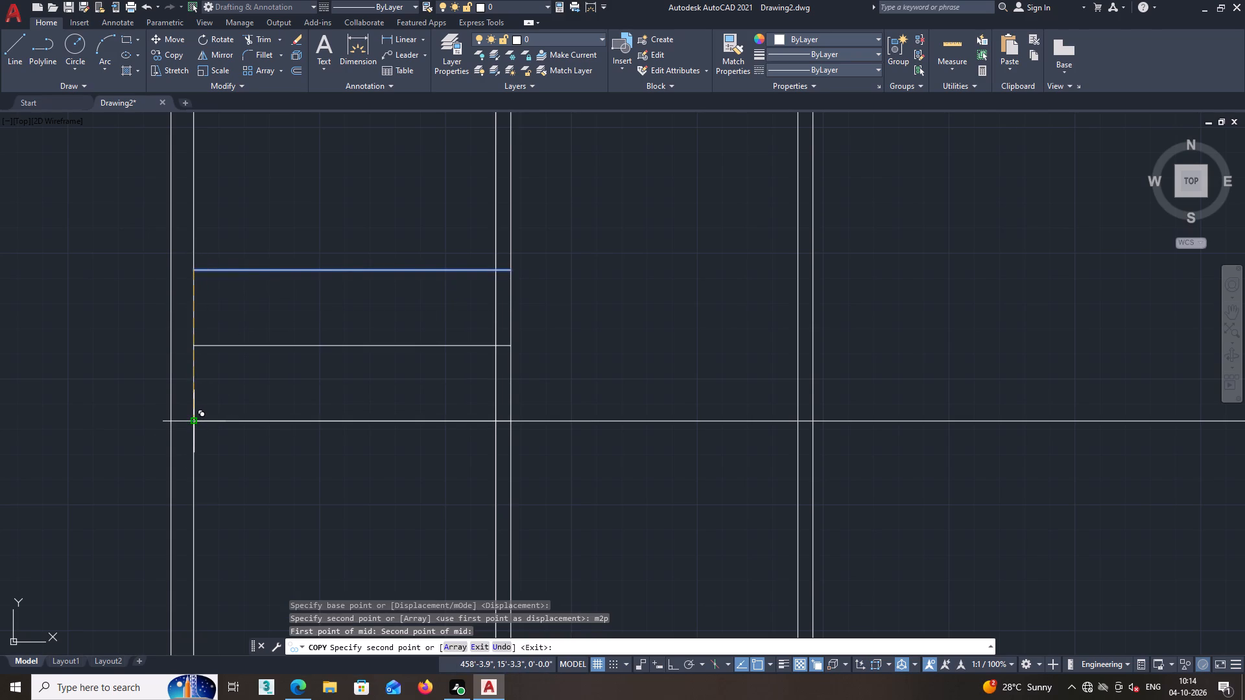
key("space")
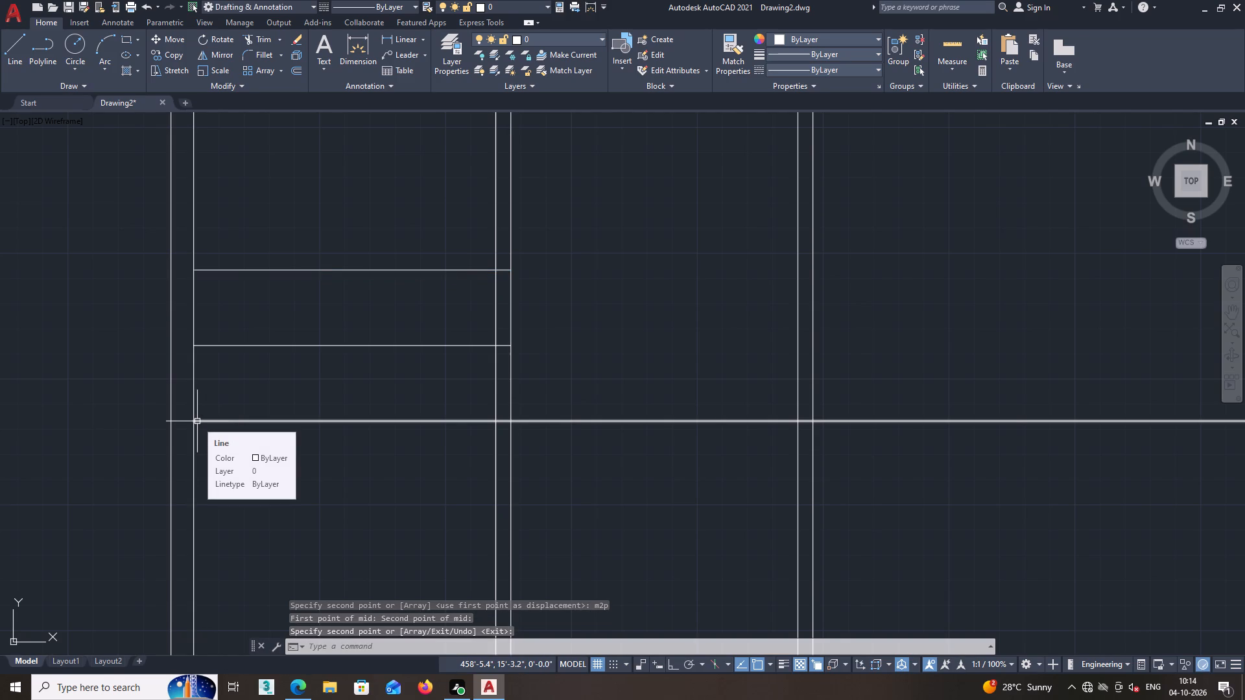
scroll(300, 387, "down", 2)
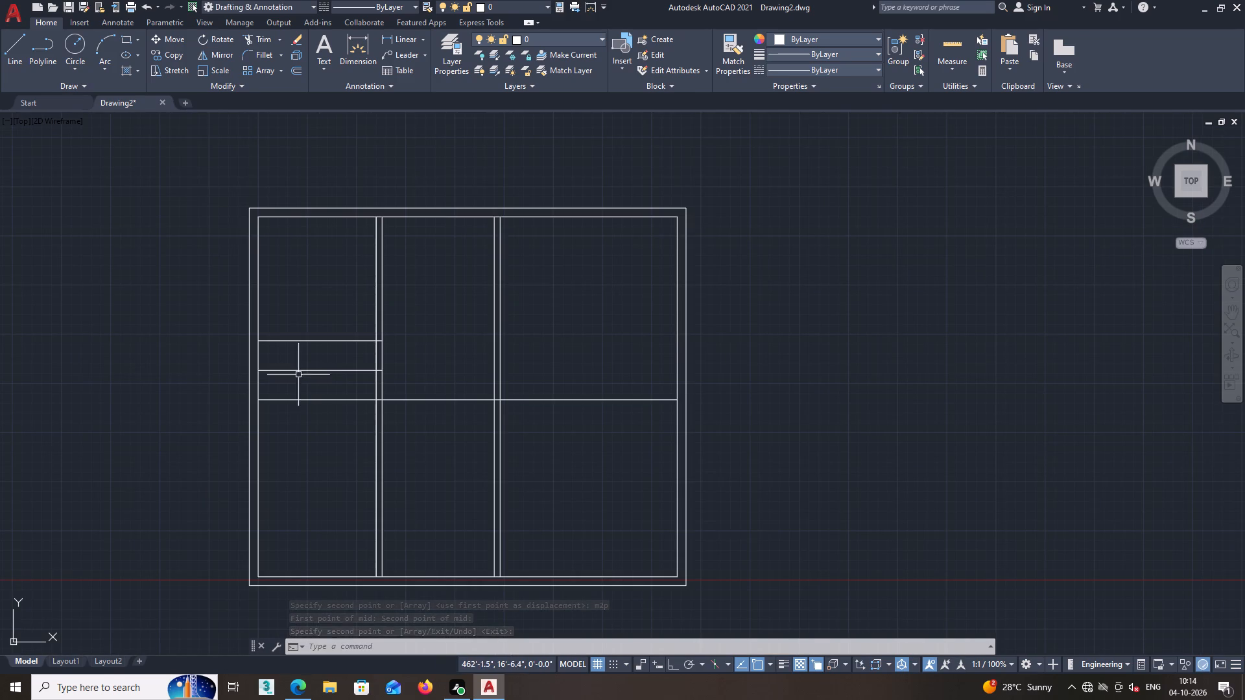
Offset the left room's middle horizontal line by 2' both upward and downward.
left_click(292, 68)
scroll(270, 384, "up", 2)
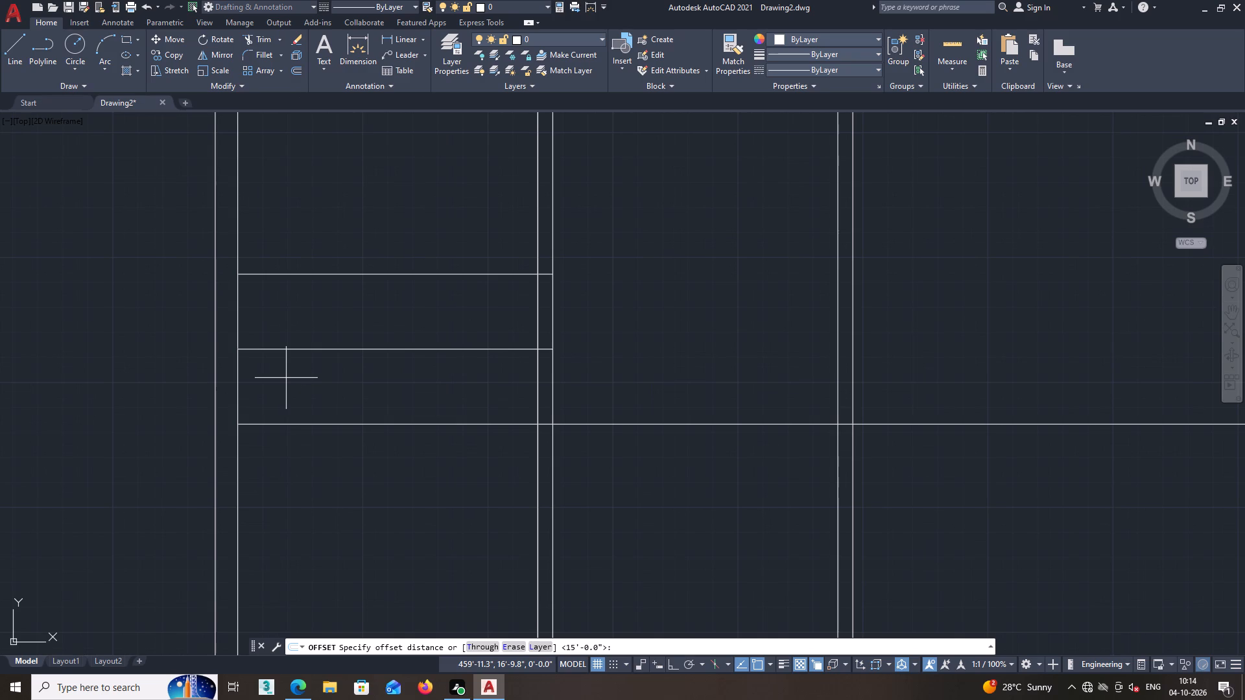
type("2'")
key("Return")
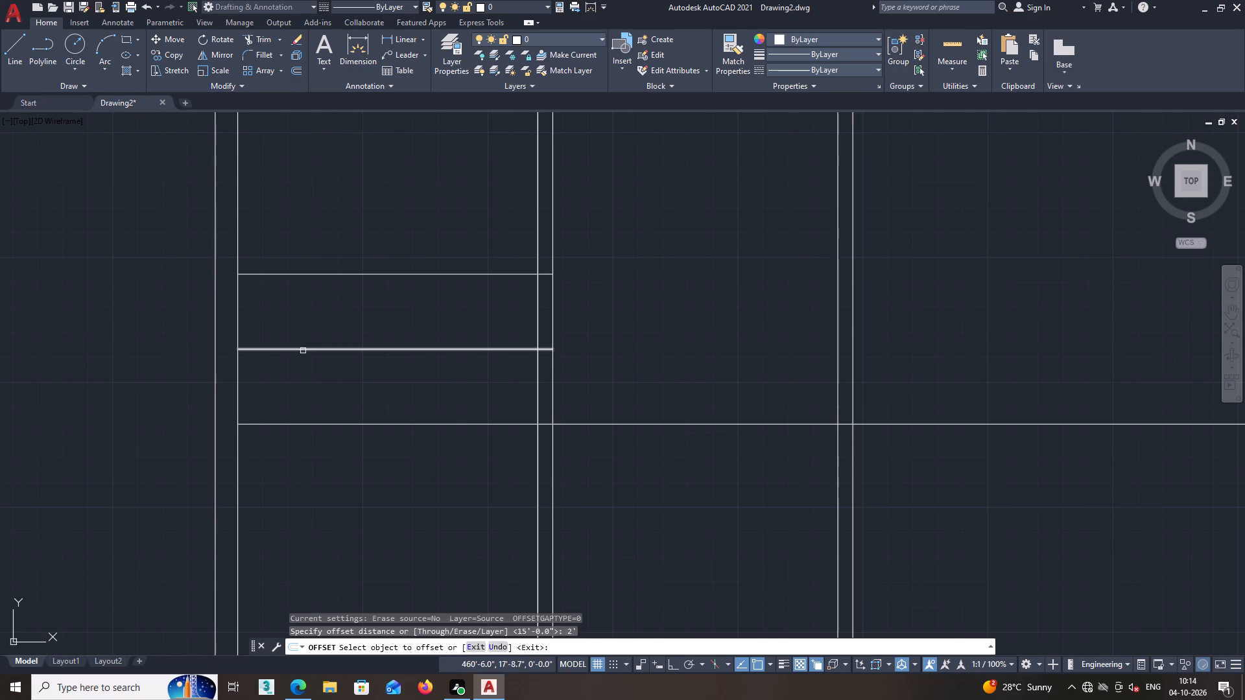
left_click(303, 351)
left_click(303, 310)
left_click(313, 348)
left_click(291, 400)
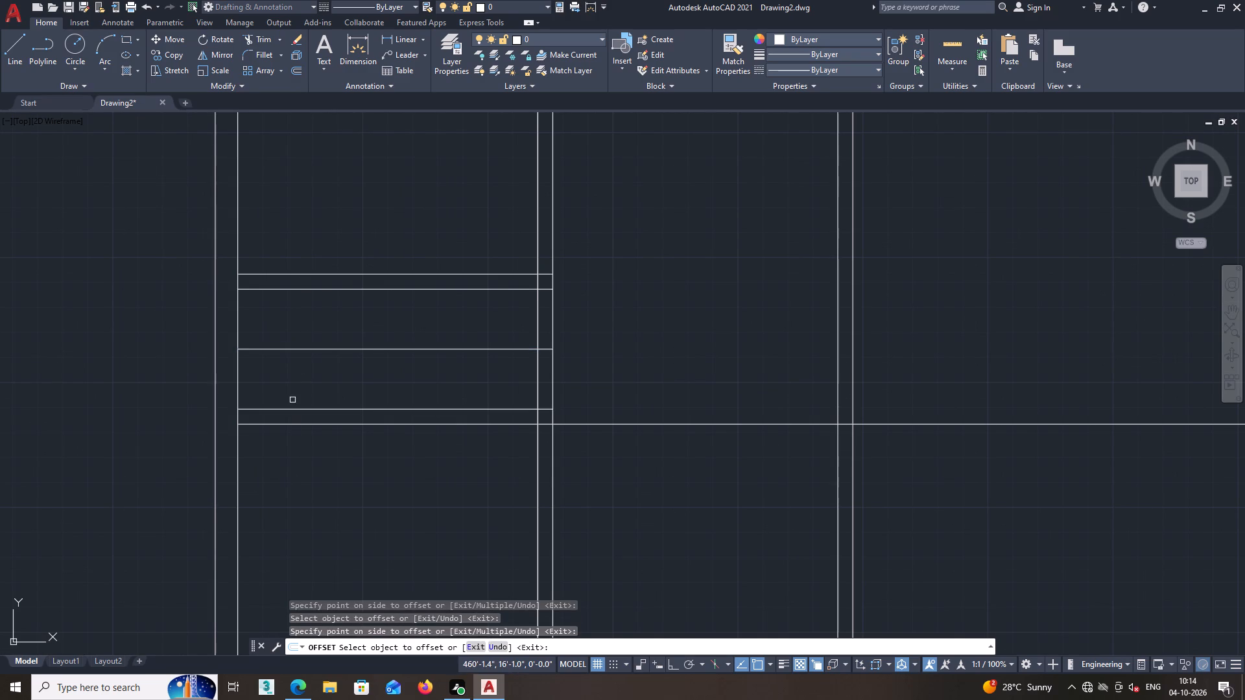
key("space")
Delete the middle horizontal line between the two new offset lines in the left room.
left_click(368, 350)
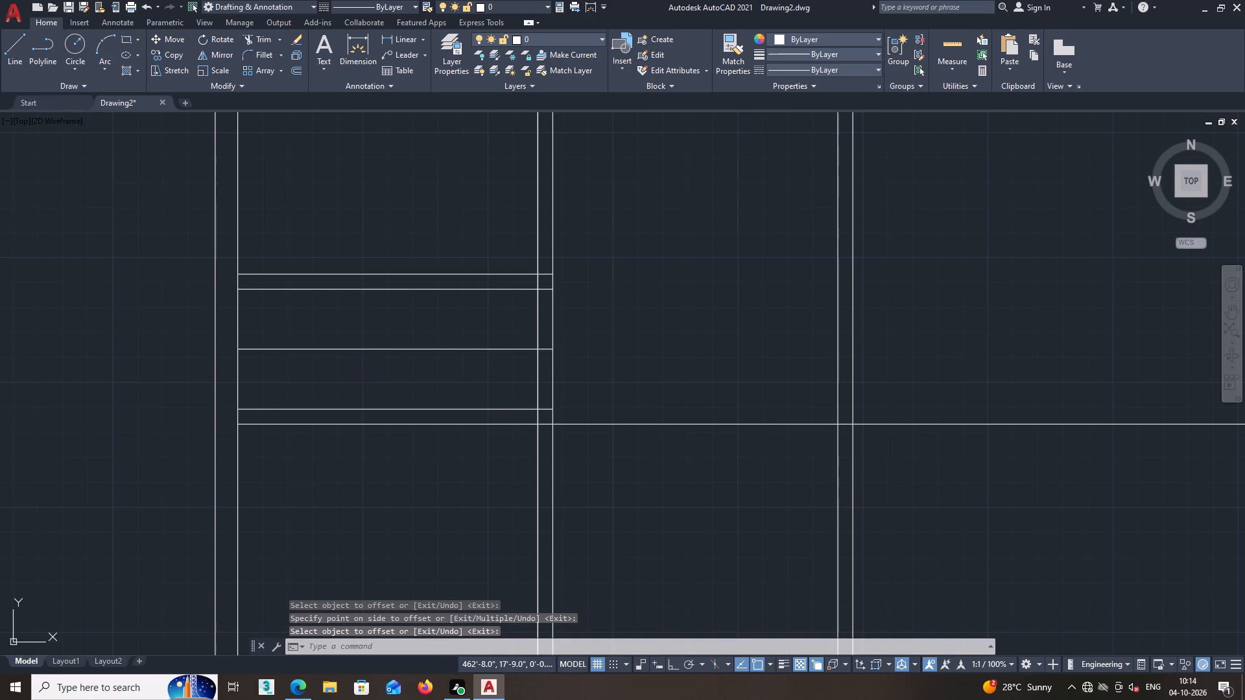
key("Delete")
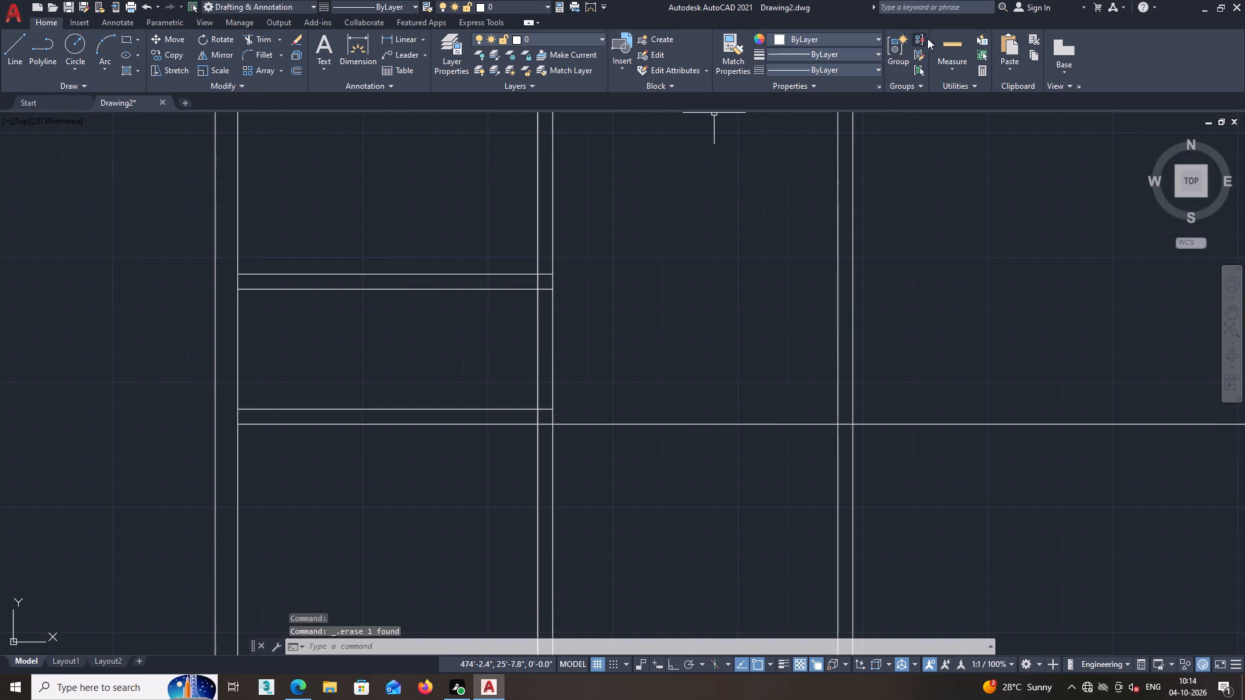
Measure the space enclosed between the two new horizontal lines in the left room.
left_click(950, 41)
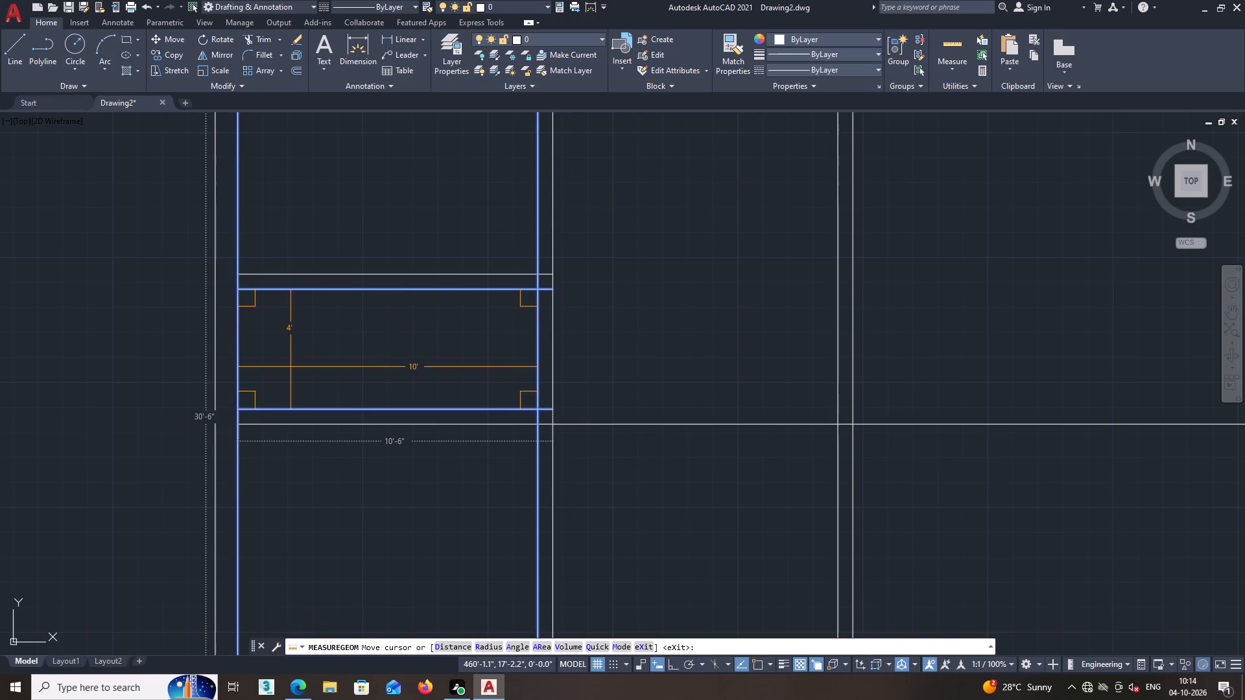
key("space")
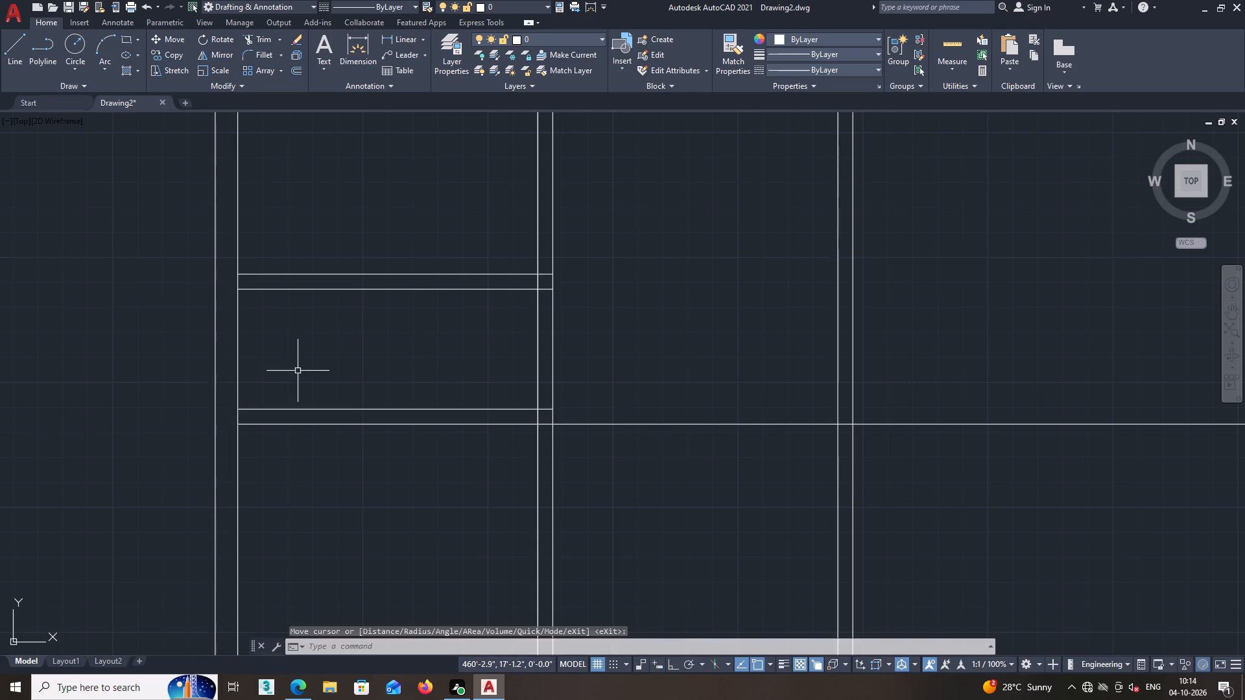
Draw a vertical polyline along the inner left wall face between the two inner horizontal partition lines.
left_click(44, 47)
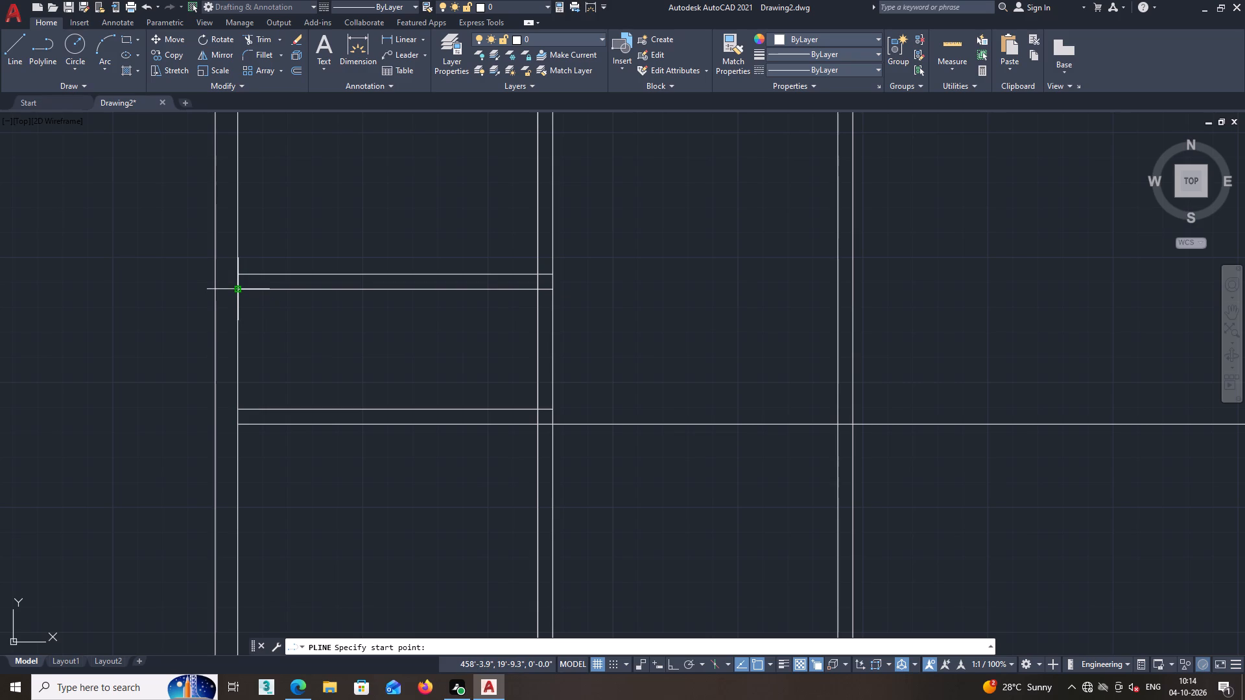
left_click(238, 289)
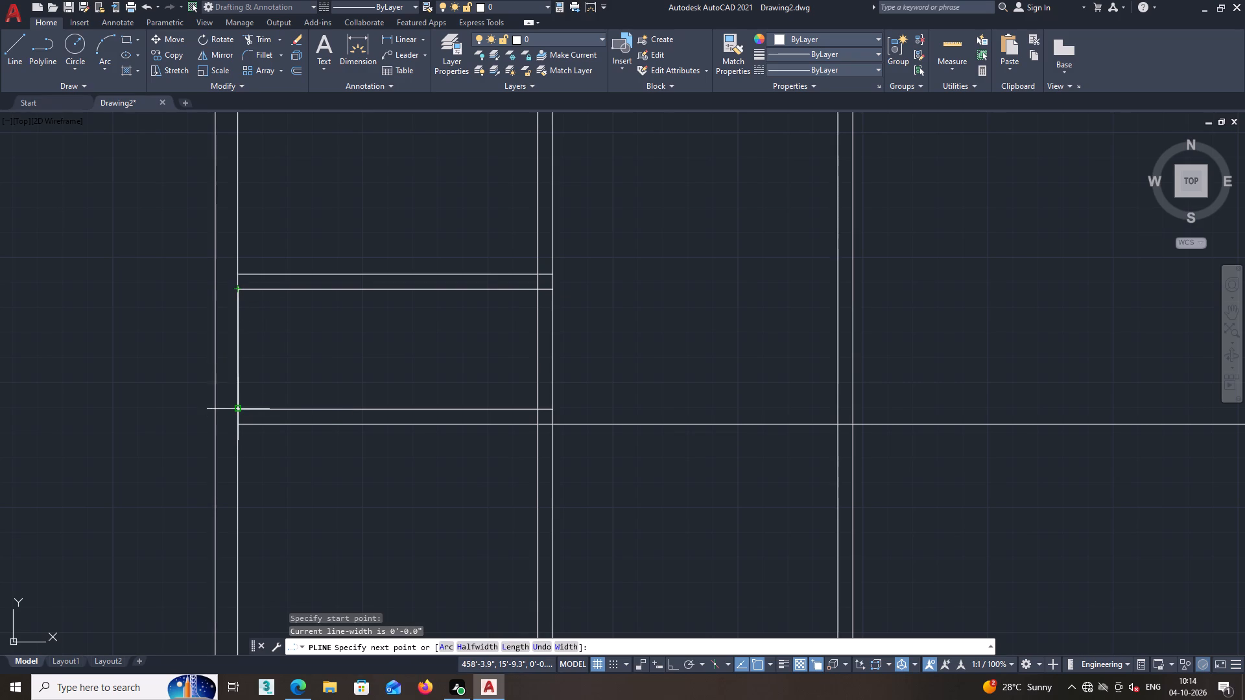
left_click(238, 409)
key("space")
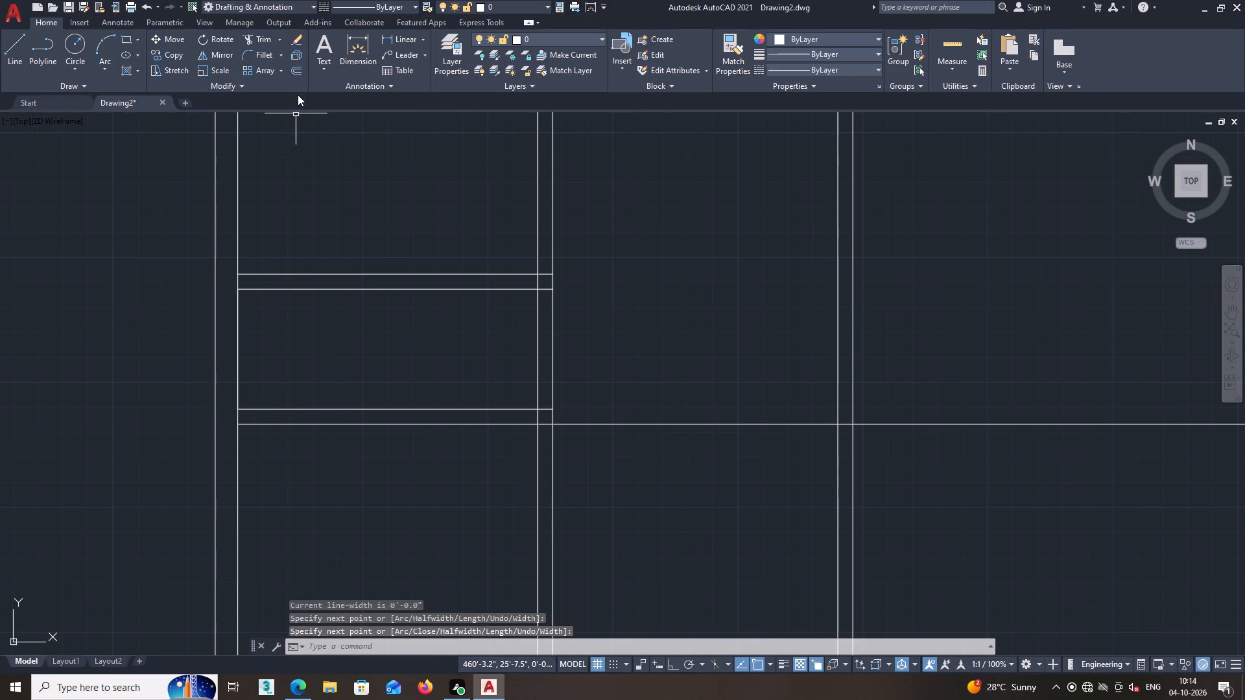
Offset the short vertical polyline on the left wall 5' to the right, into the small space.
left_click(300, 76)
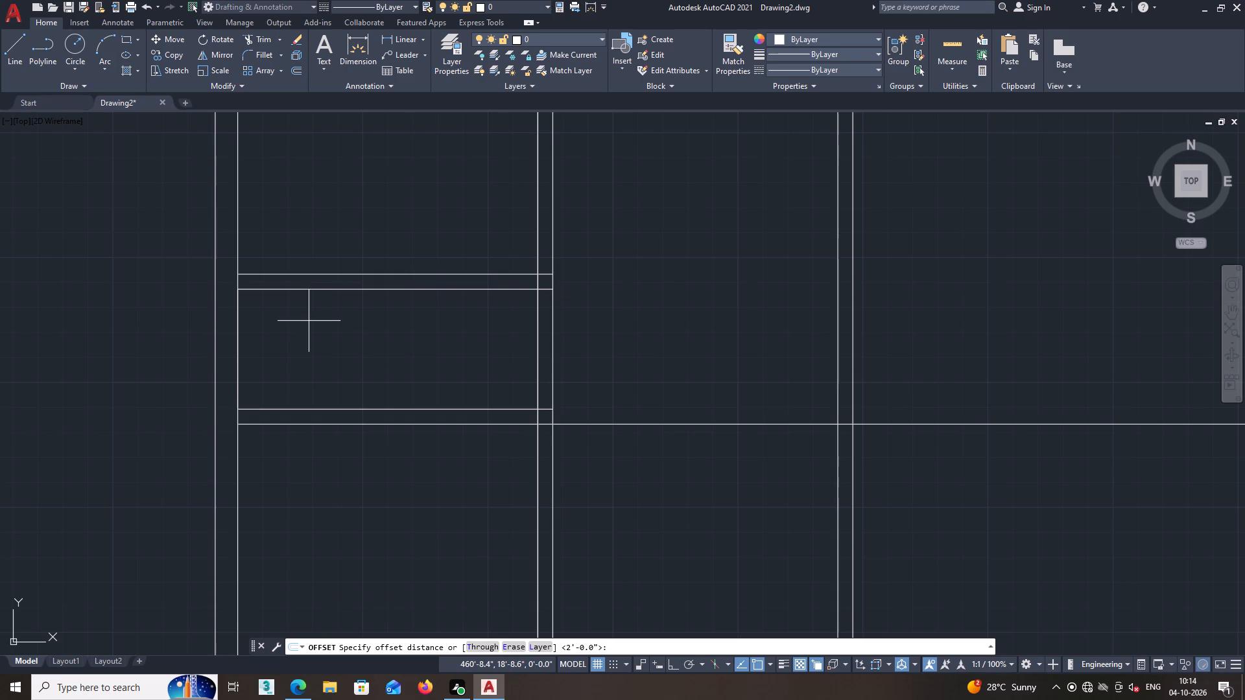
key("2")
key("BackSpace")
type("5'")
key("Return")
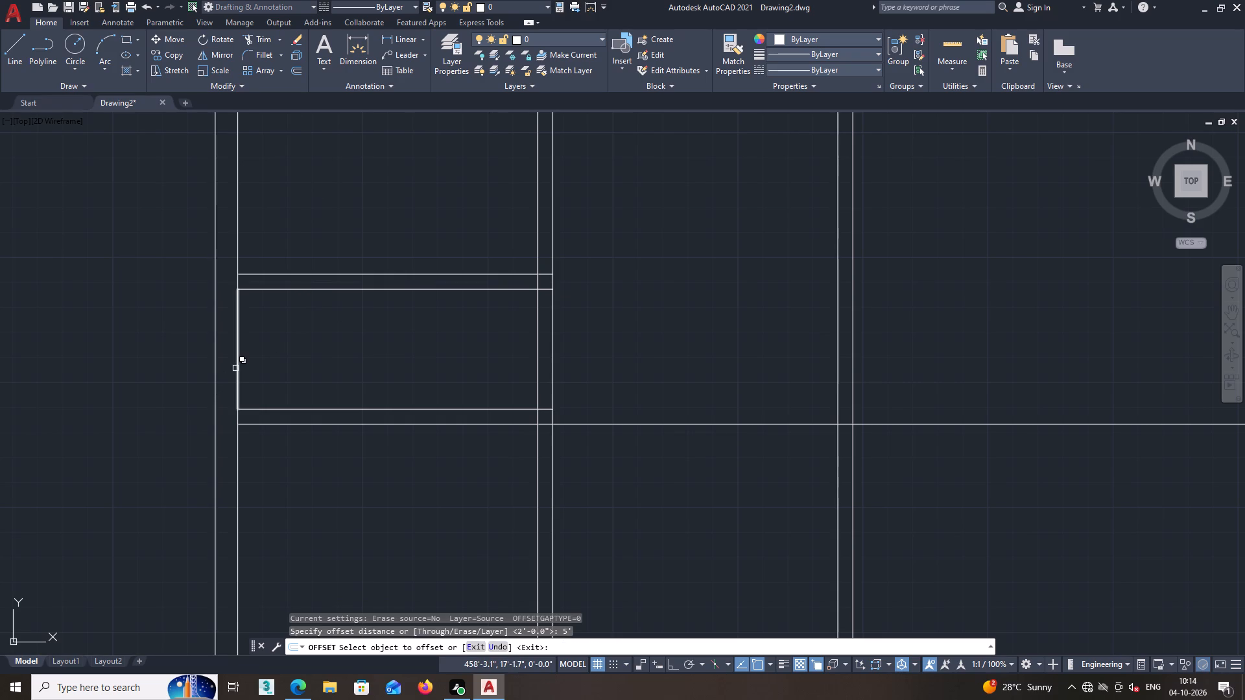
left_click(235, 368)
left_click(311, 367)
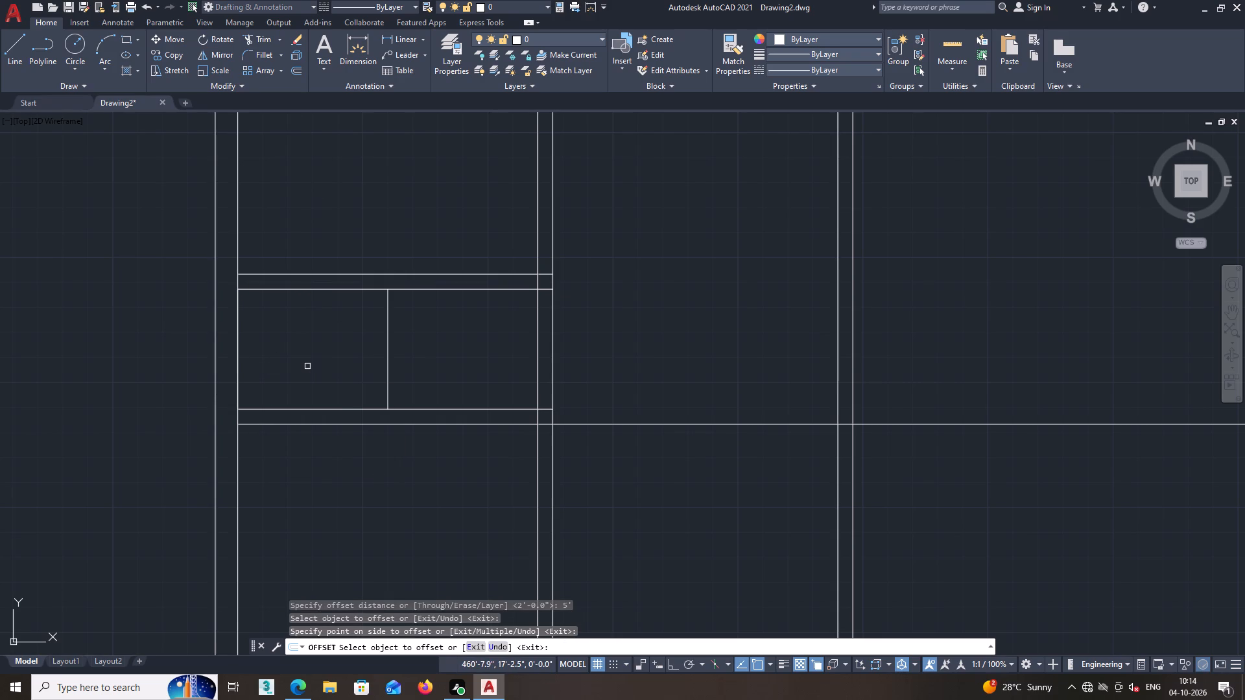
key("space")
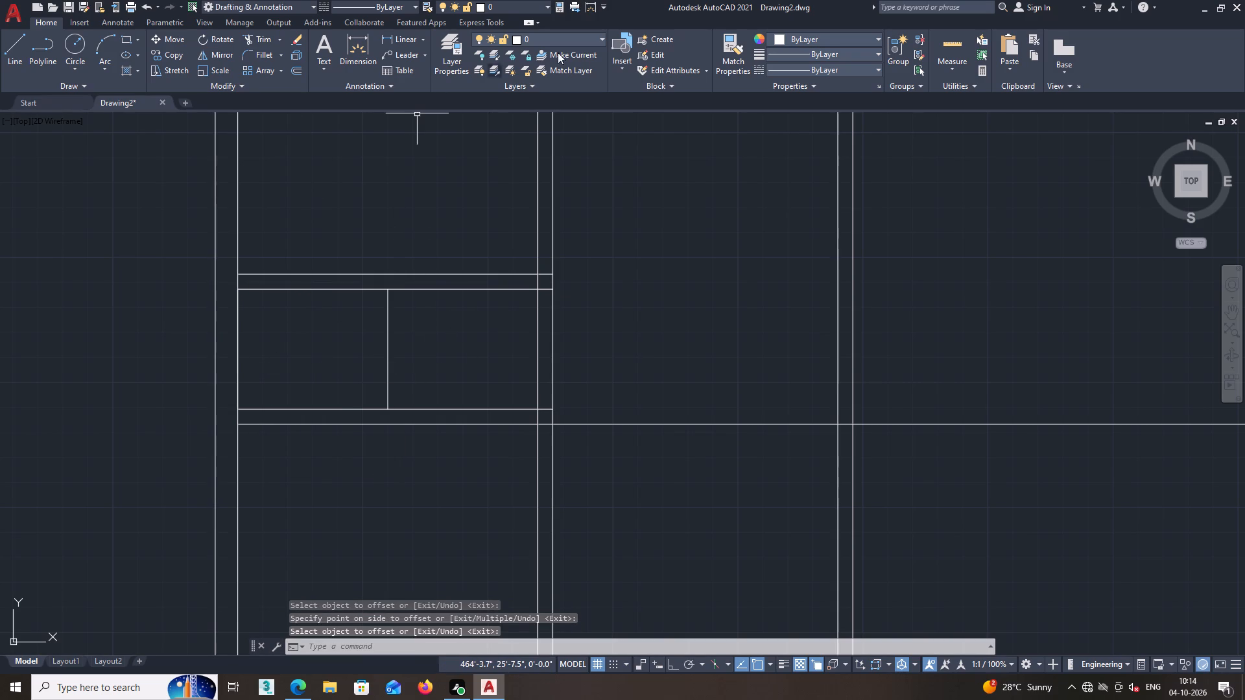
Measure the thickness of the upper horizontal partition in the left room.
left_click(945, 45)
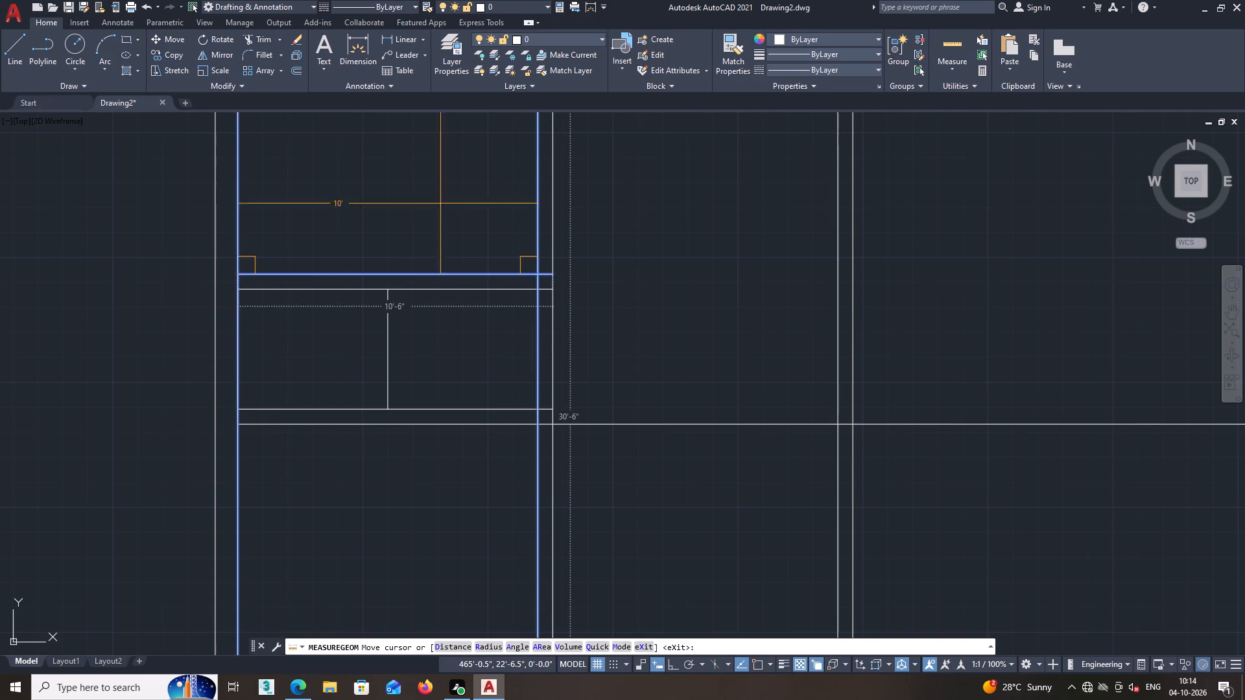
scroll(413, 281, "up", 1)
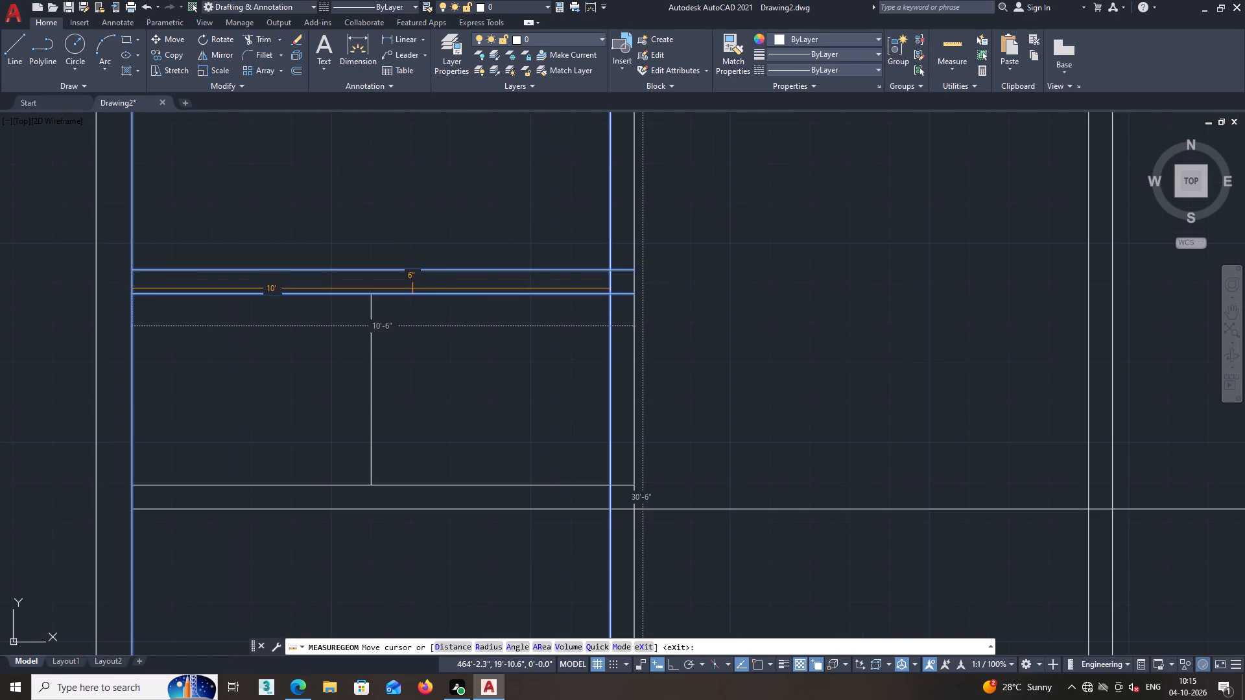
key("space")
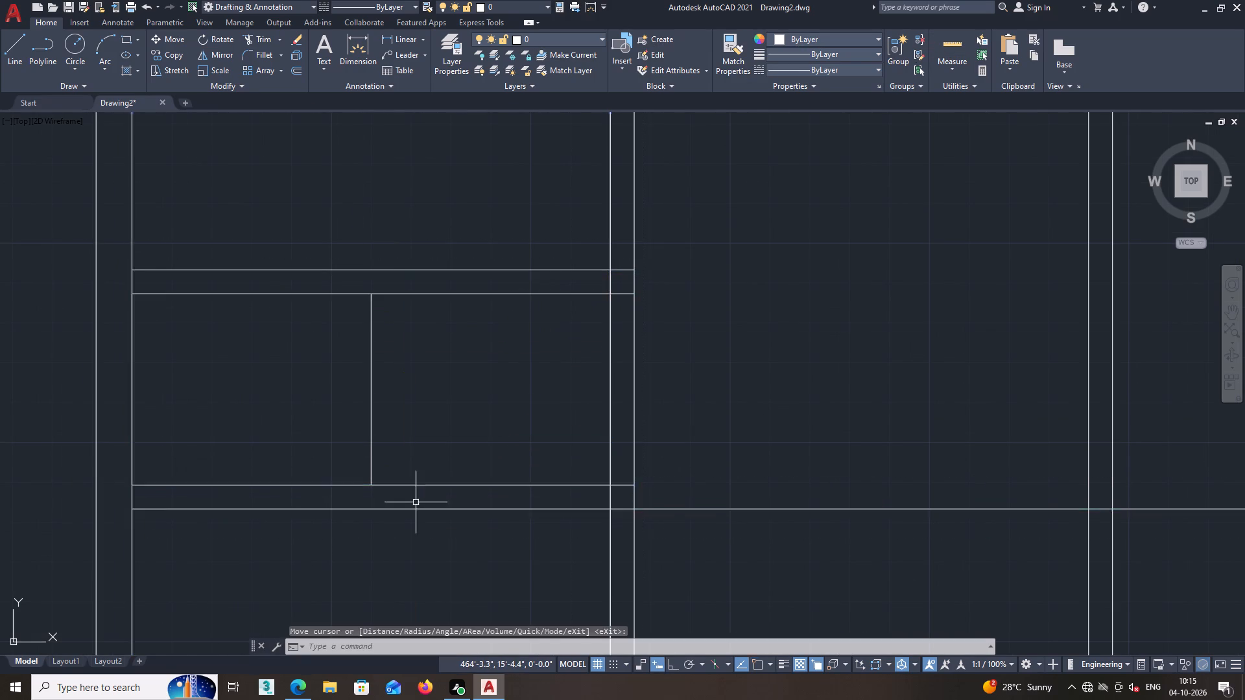
Offset the short vertical partition line 6" to the right to form a wall.
scroll(418, 449, "down", 2)
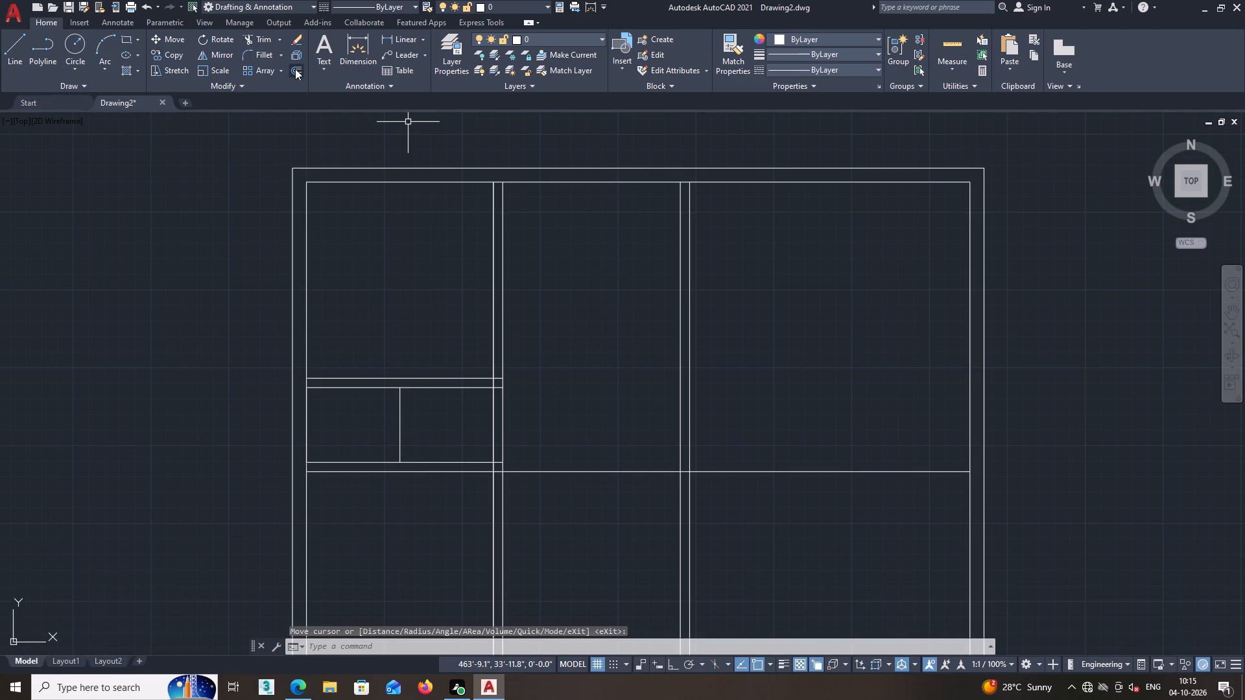
left_click(295, 69)
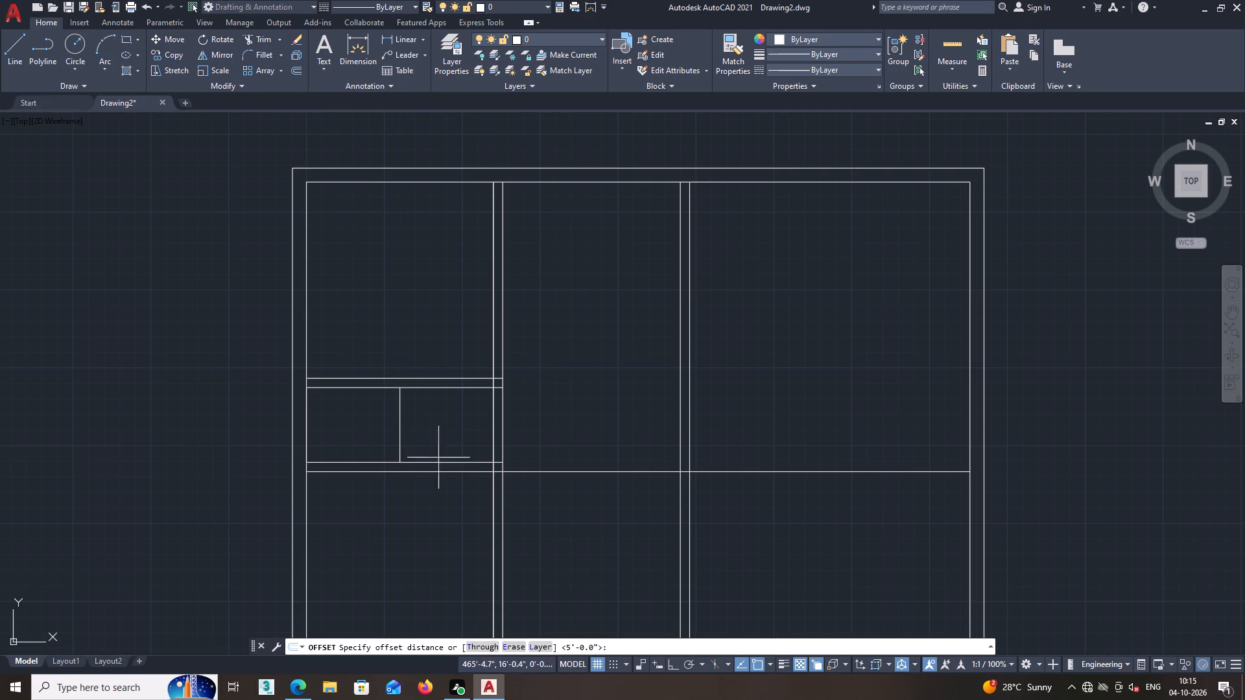
key("6")
key("Return")
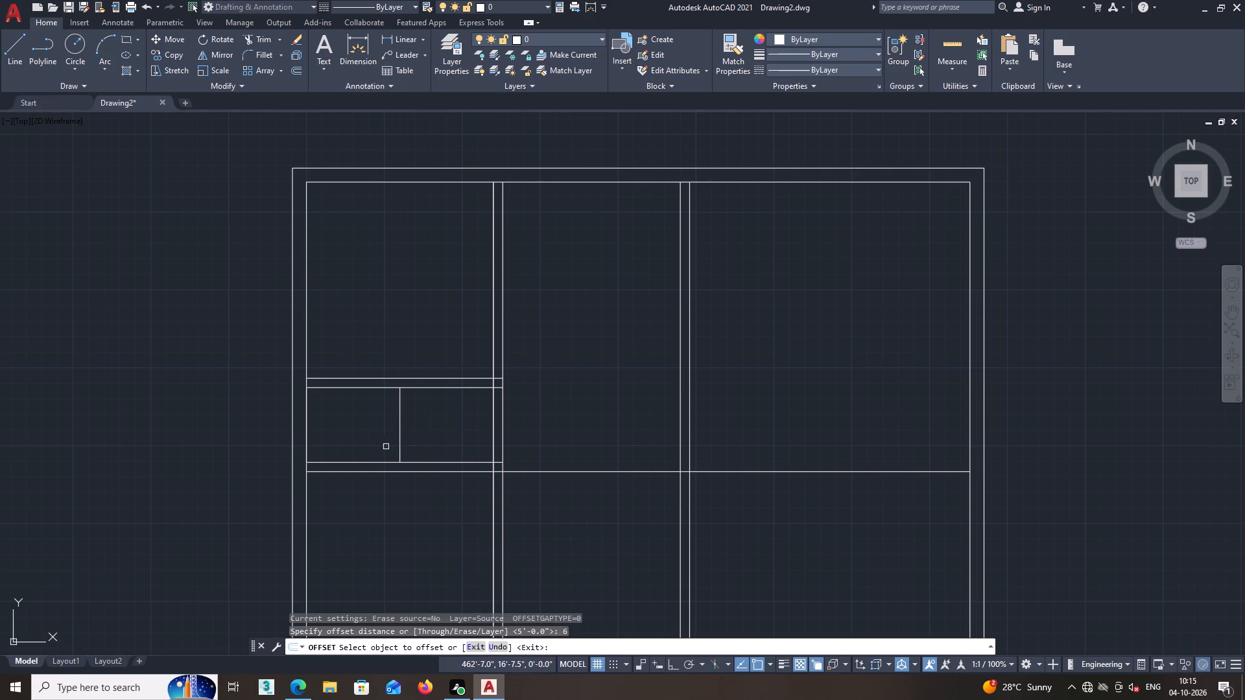
left_click(399, 443)
left_click(445, 439)
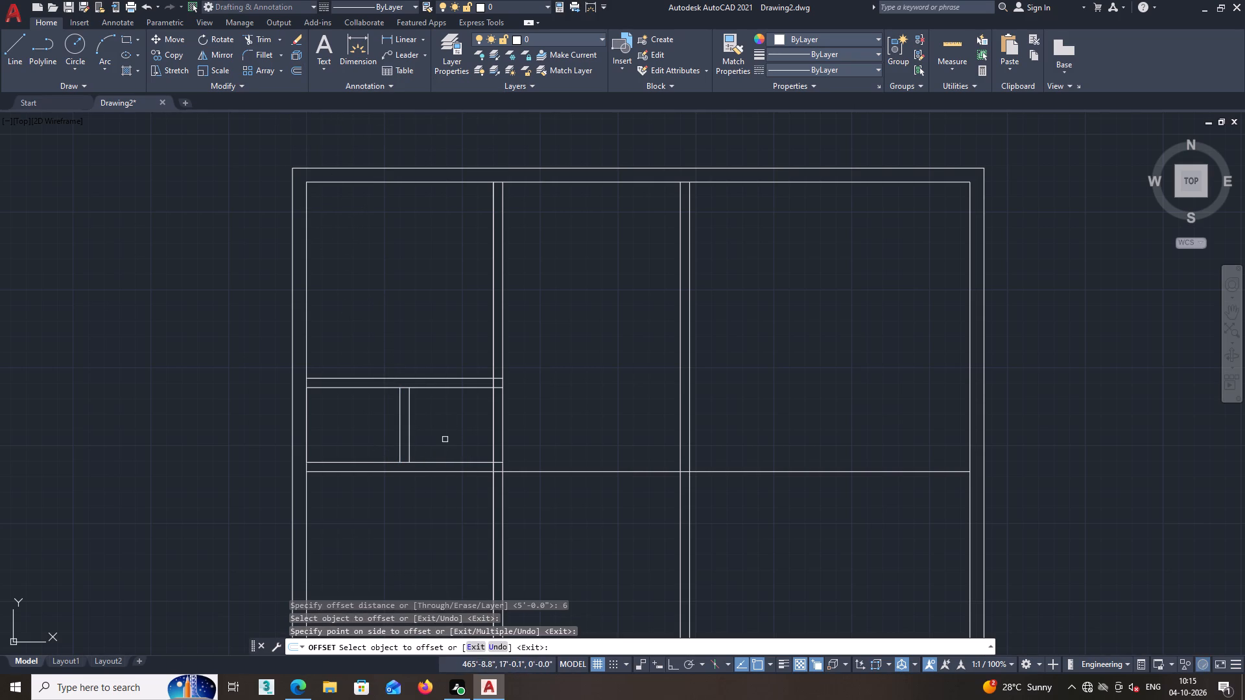
key("space")
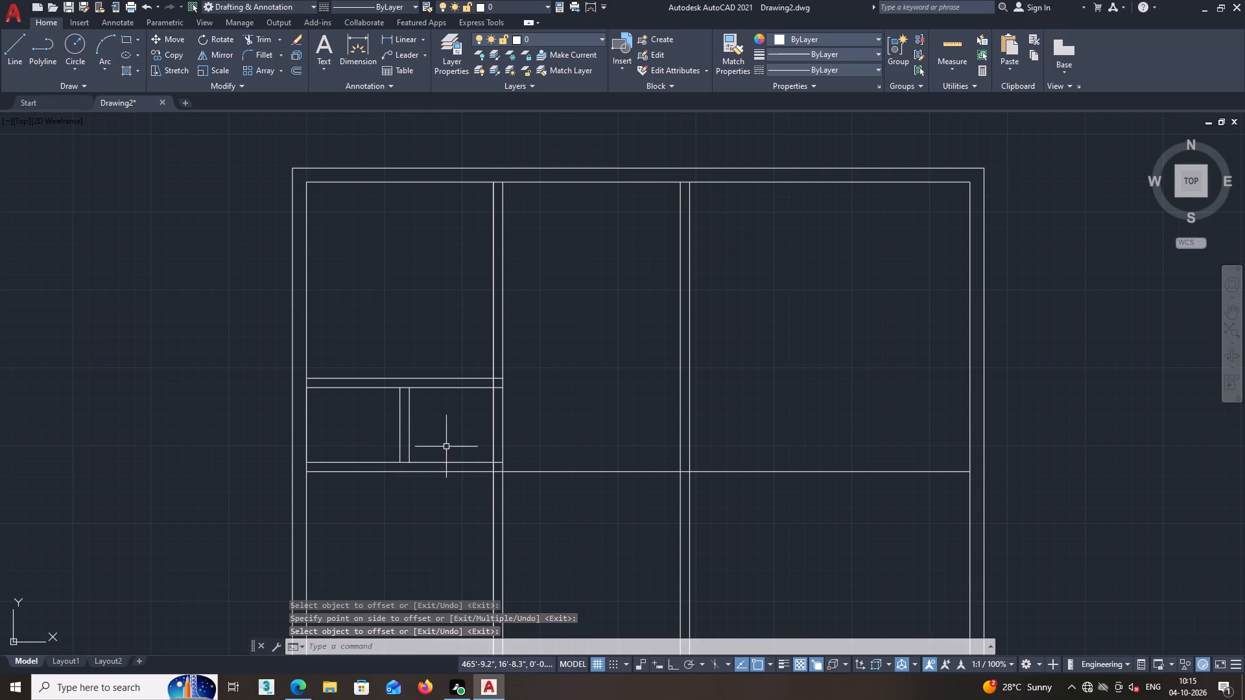
Trim the full-width horizontal line out of the middle and right rooms and the partition wall between them.
scroll(451, 454, "down", 1)
middle_click_drag(463, 518, 466, 503)
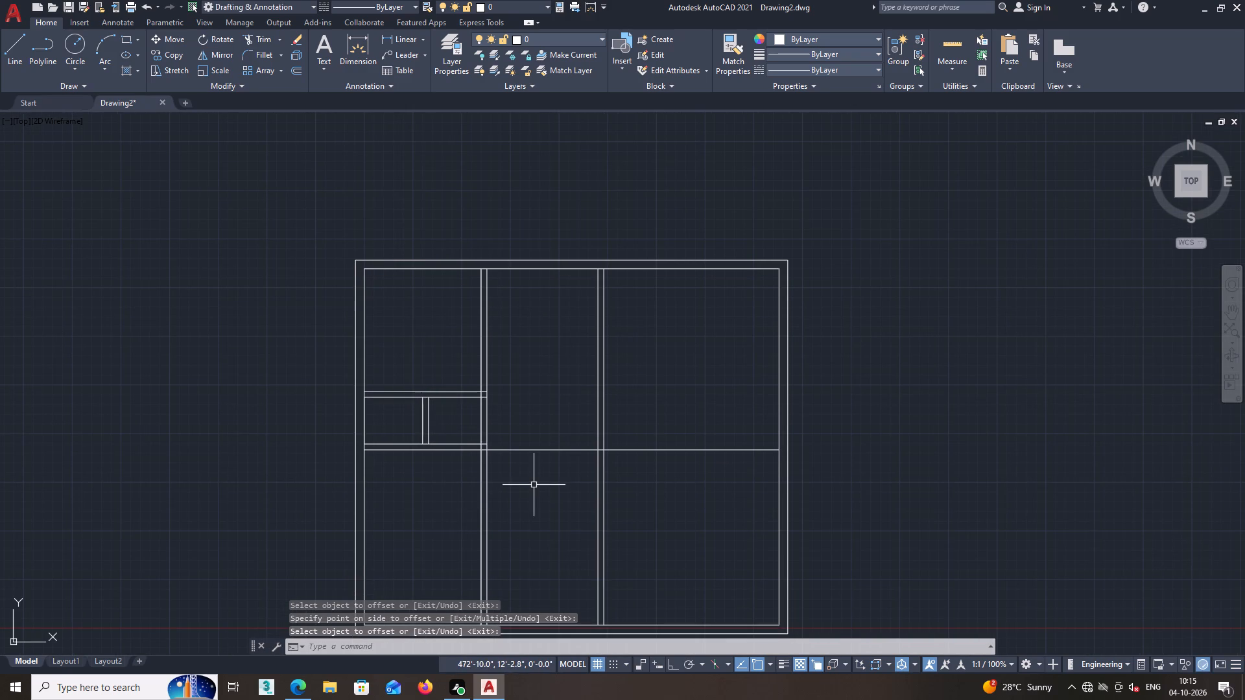
type("tr")
key("Return")
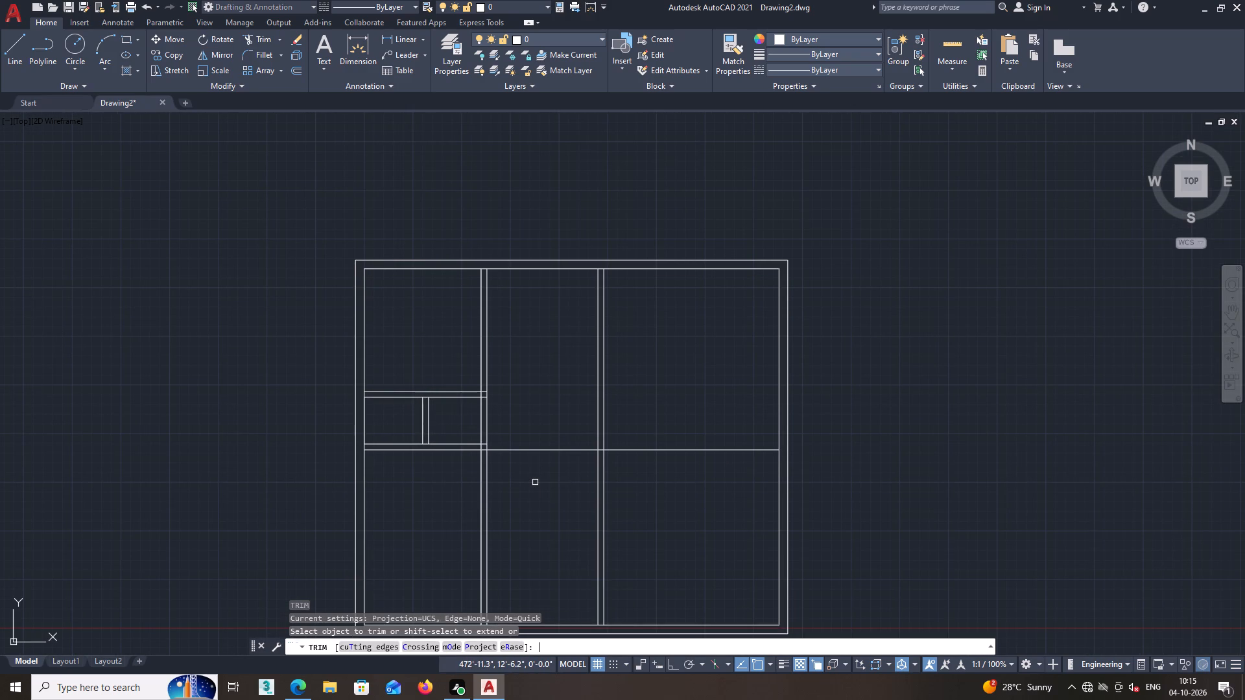
left_click(536, 429)
left_click(540, 494)
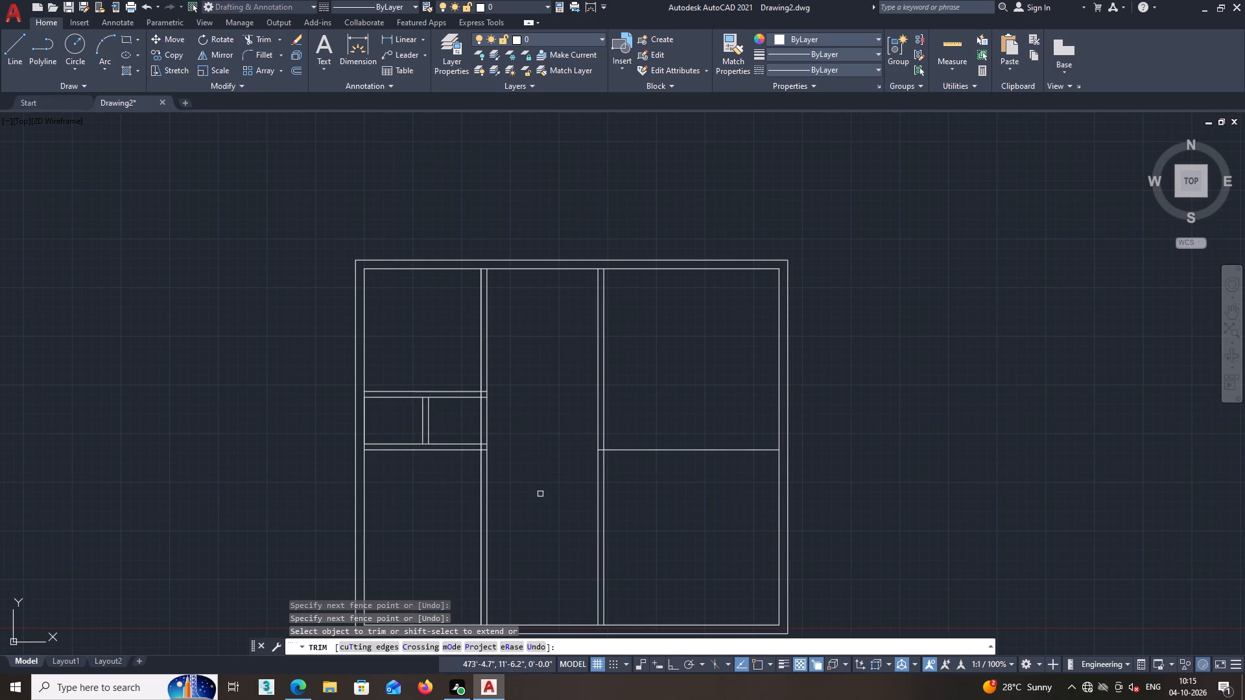
middle_click_drag(536, 480, 493, 468)
left_click(679, 389)
left_click(676, 494)
scroll(527, 441, "up", 3)
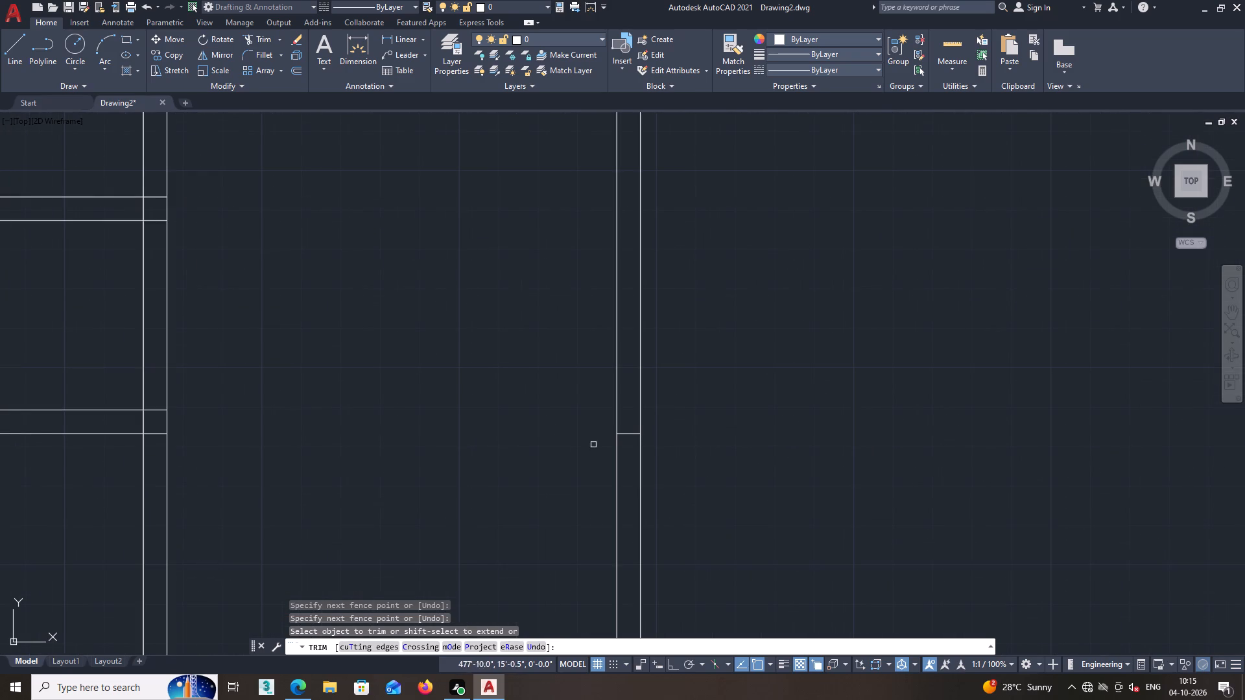
left_click(630, 434)
scroll(543, 465, "down", 4)
middle_click_drag(464, 463, 500, 449)
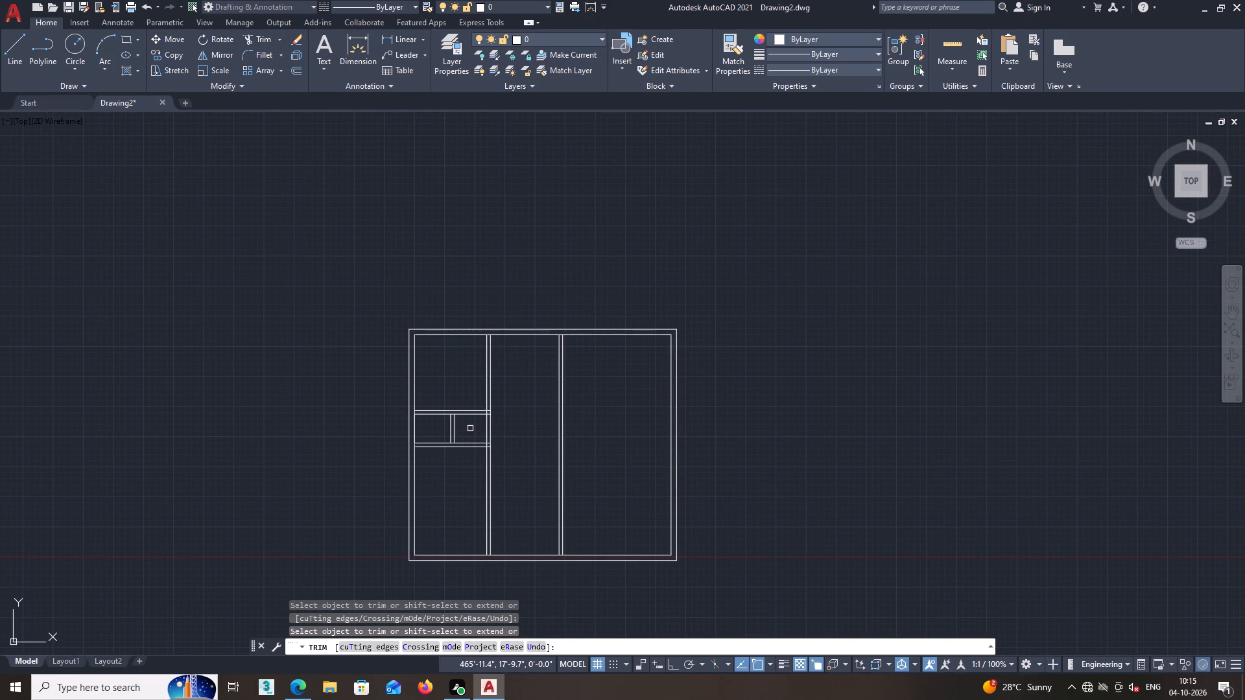
scroll(470, 431, "up", 2)
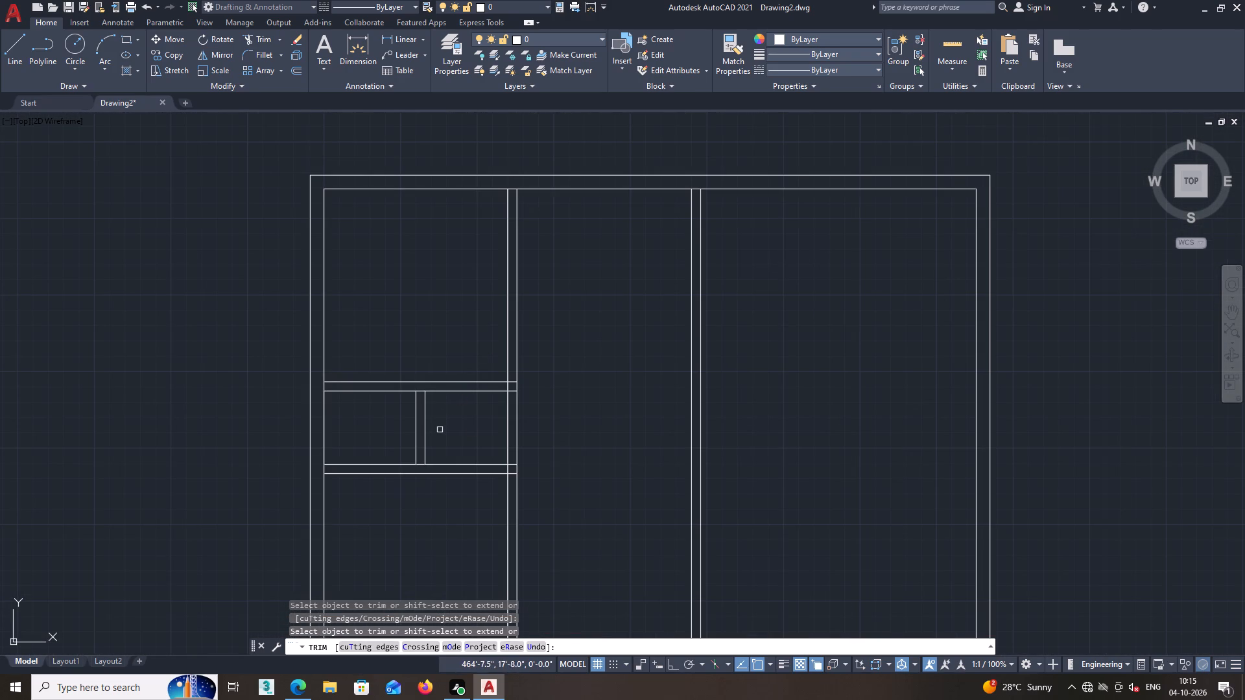
key("space")
Extend both short vertical partition lines up and down to the outer faces of the two horizontal partitions.
type("ex")
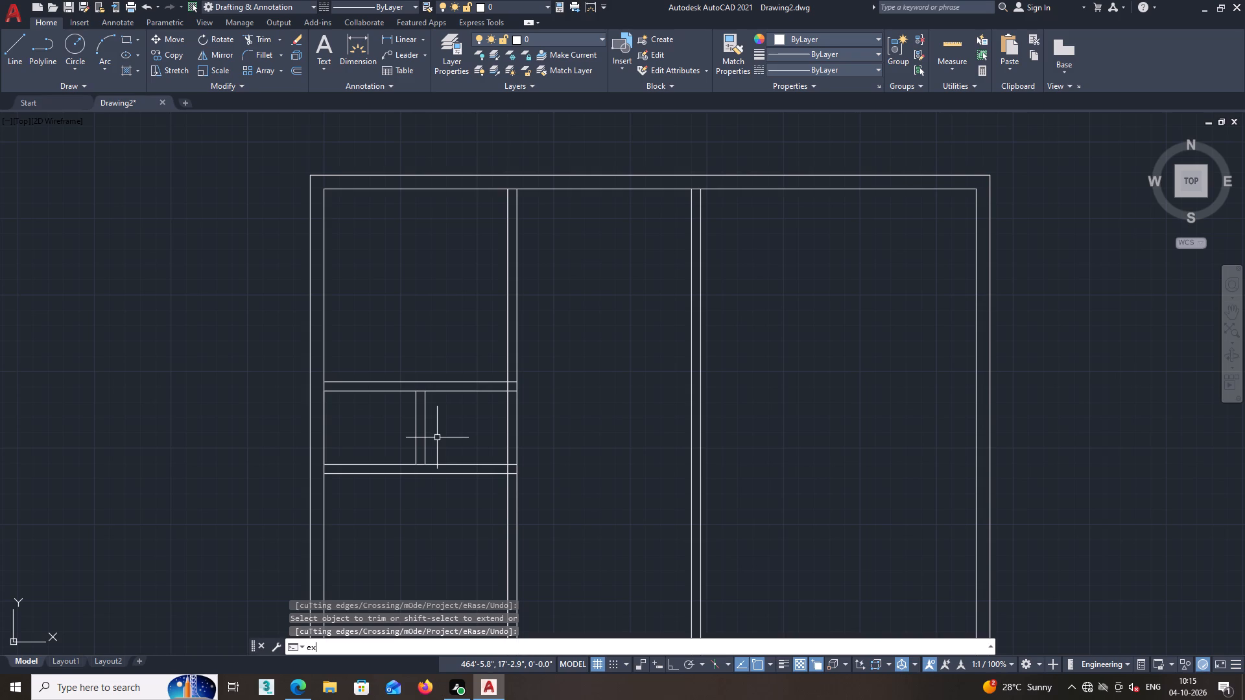
key("Return")
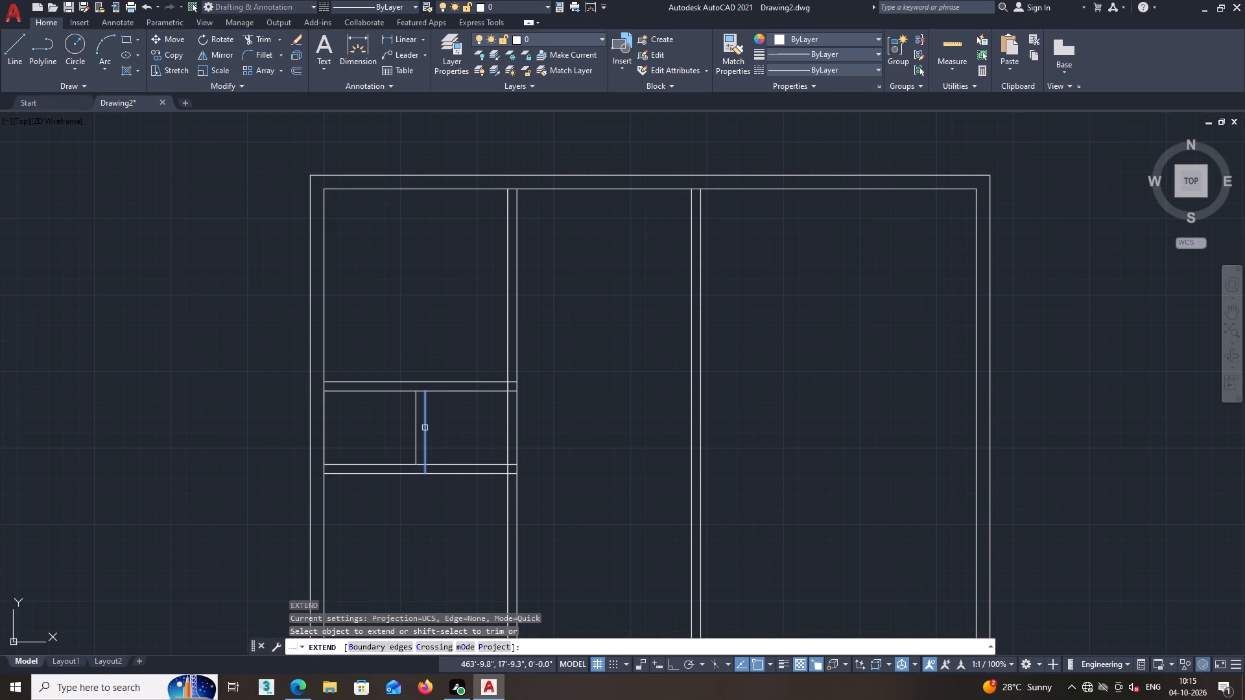
left_click(425, 408)
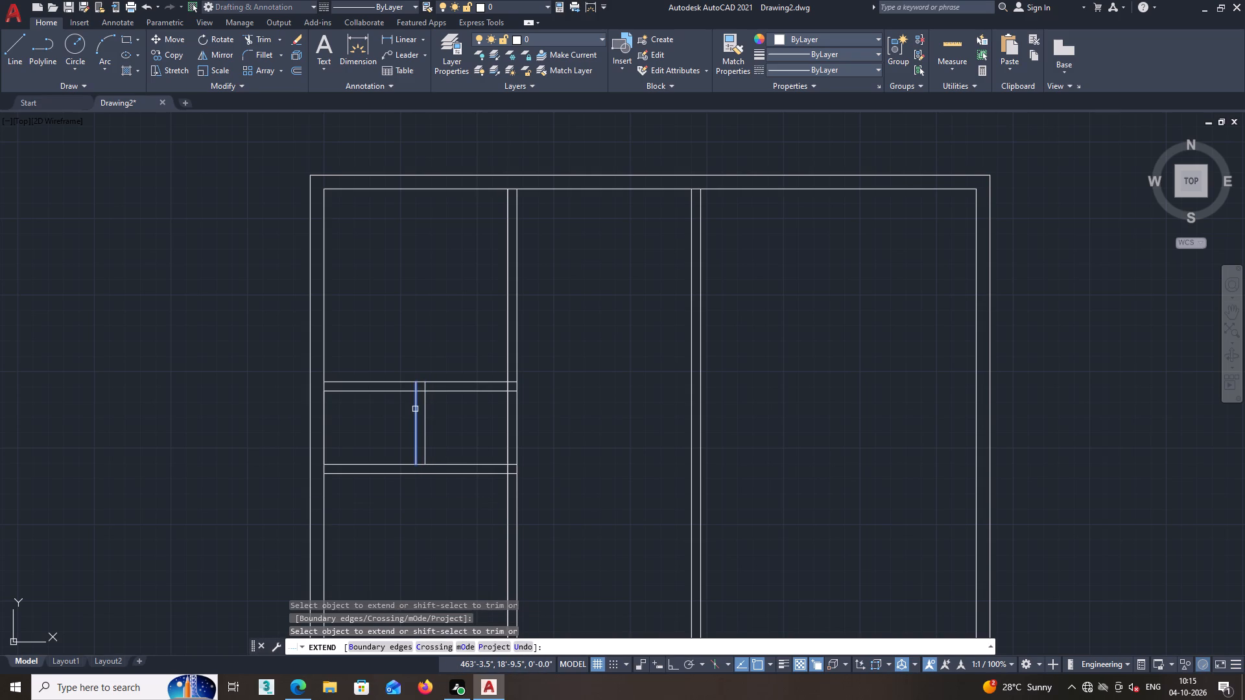
left_click(415, 409)
left_click(425, 443)
left_click(416, 452)
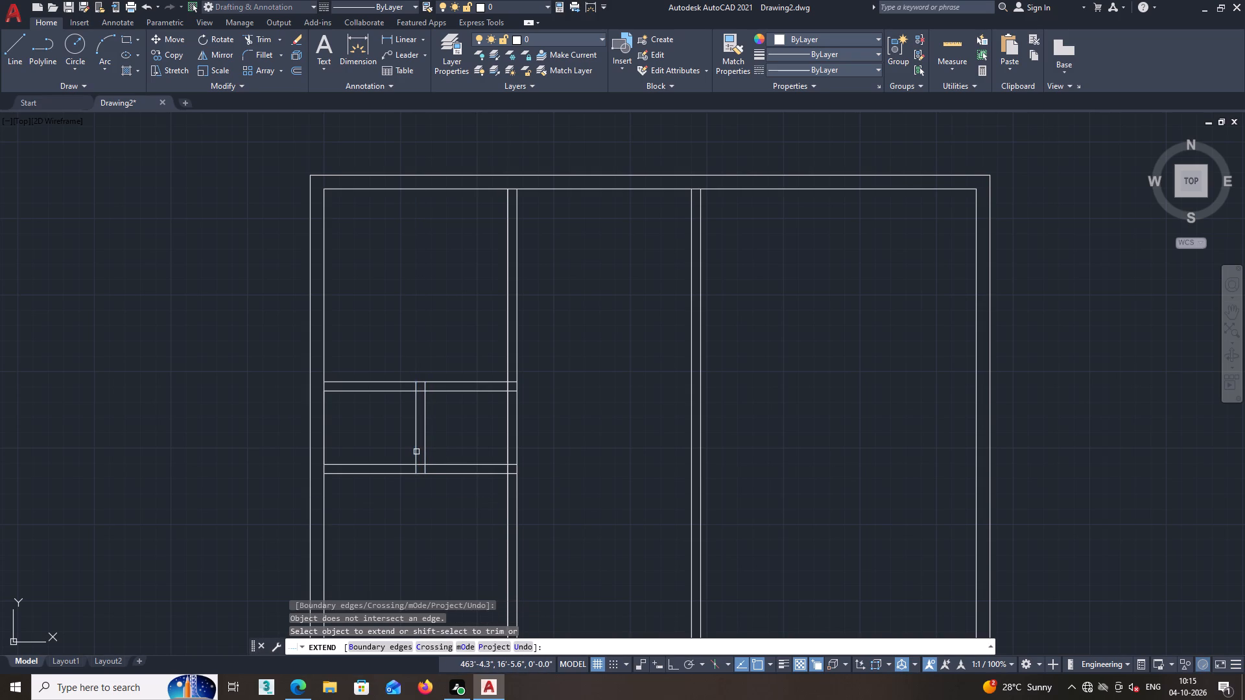
key("space")
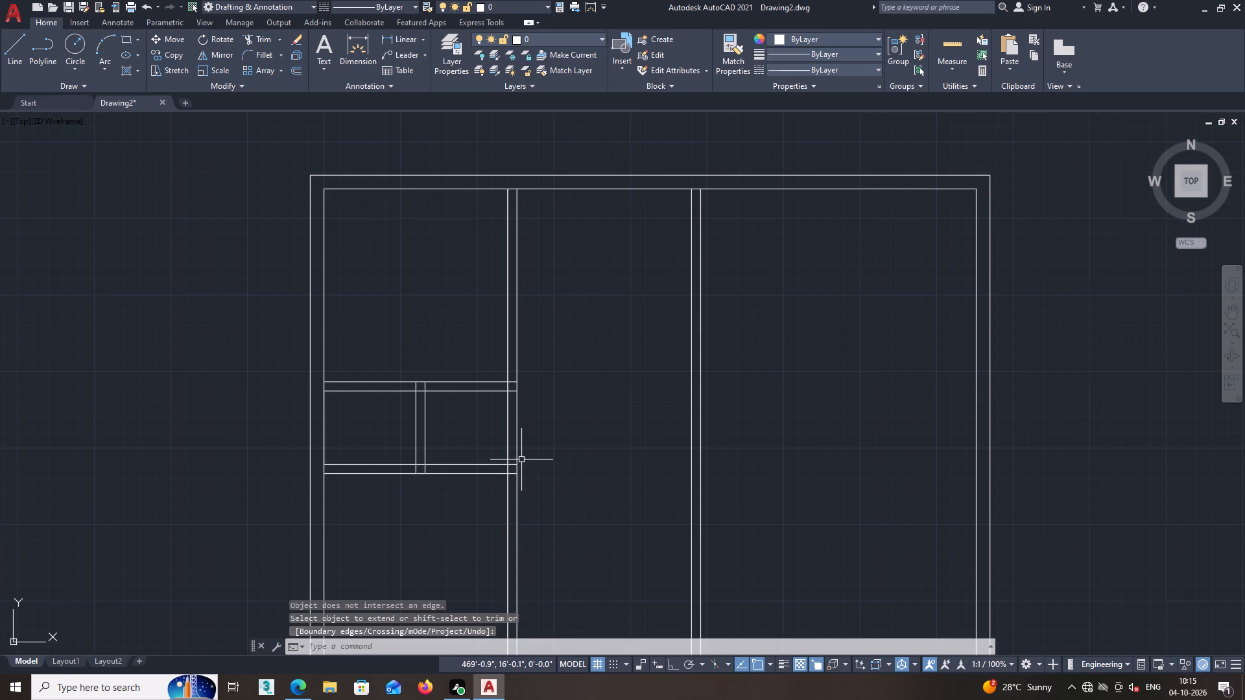
Trim the upper horizontal partition lines between the small room and the left vertical partition, including the upper line crossing that partition.
type("tr")
key("Return")
left_click(480, 346)
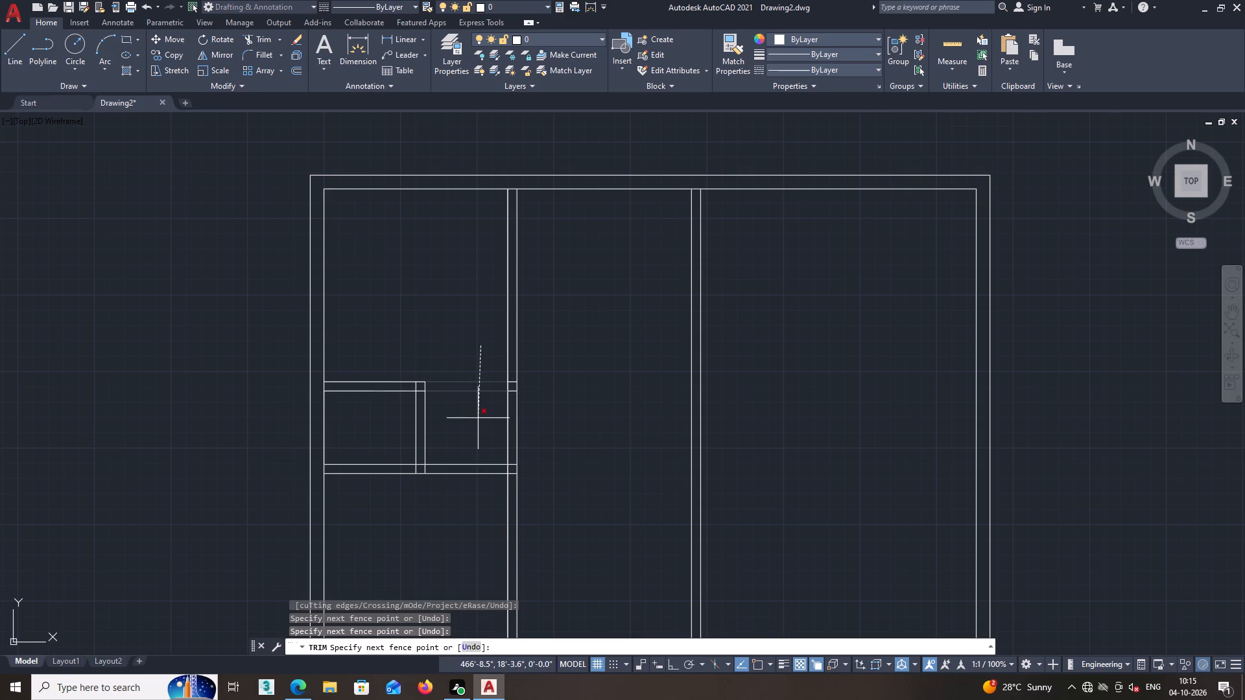
left_click(478, 418)
middle_click_drag(469, 422, 468, 435)
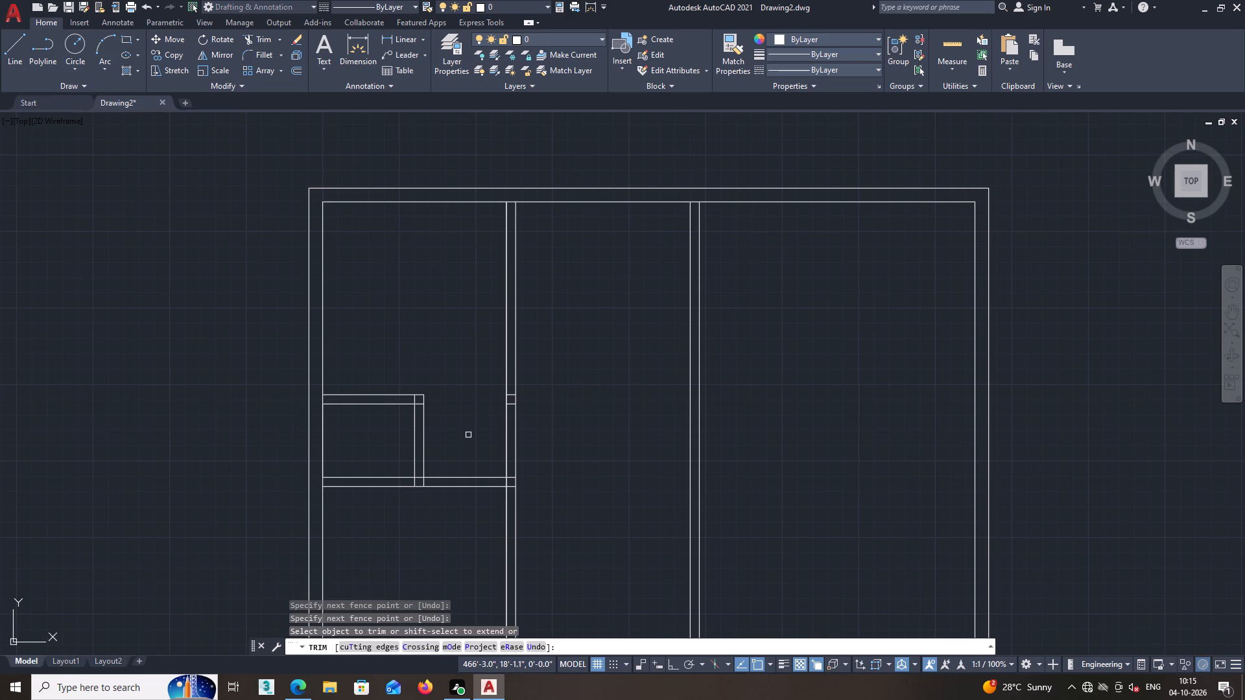
scroll(513, 391, "up", 2)
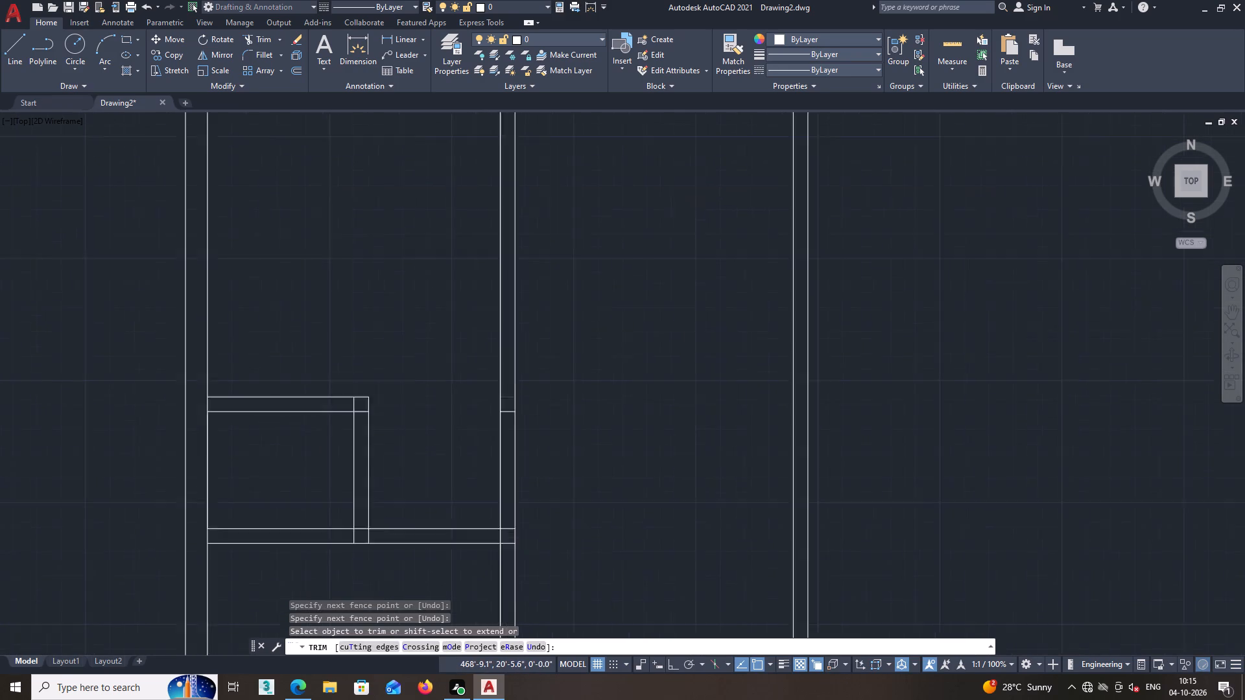
left_click(503, 398)
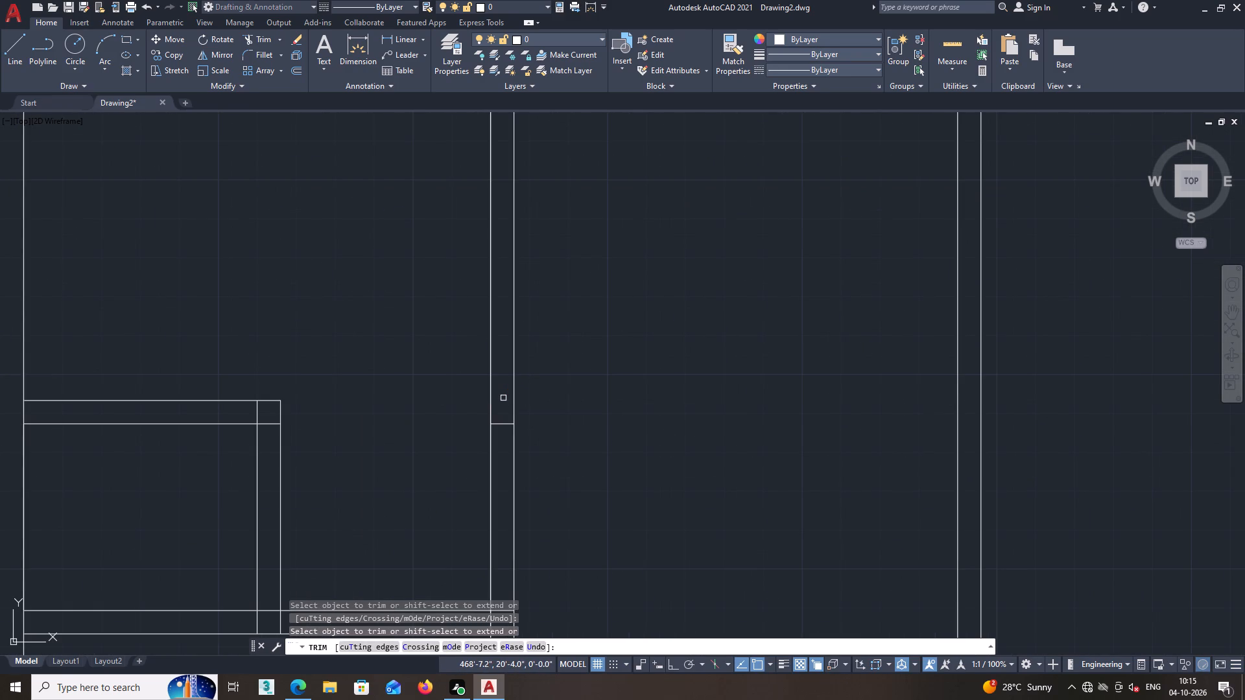
Trim both lines of the left vertical partition between the upper and lower horizontal partitions.
scroll(494, 401, "down", 1)
middle_click_drag(421, 422, 475, 408)
left_click(591, 455)
left_click(532, 456)
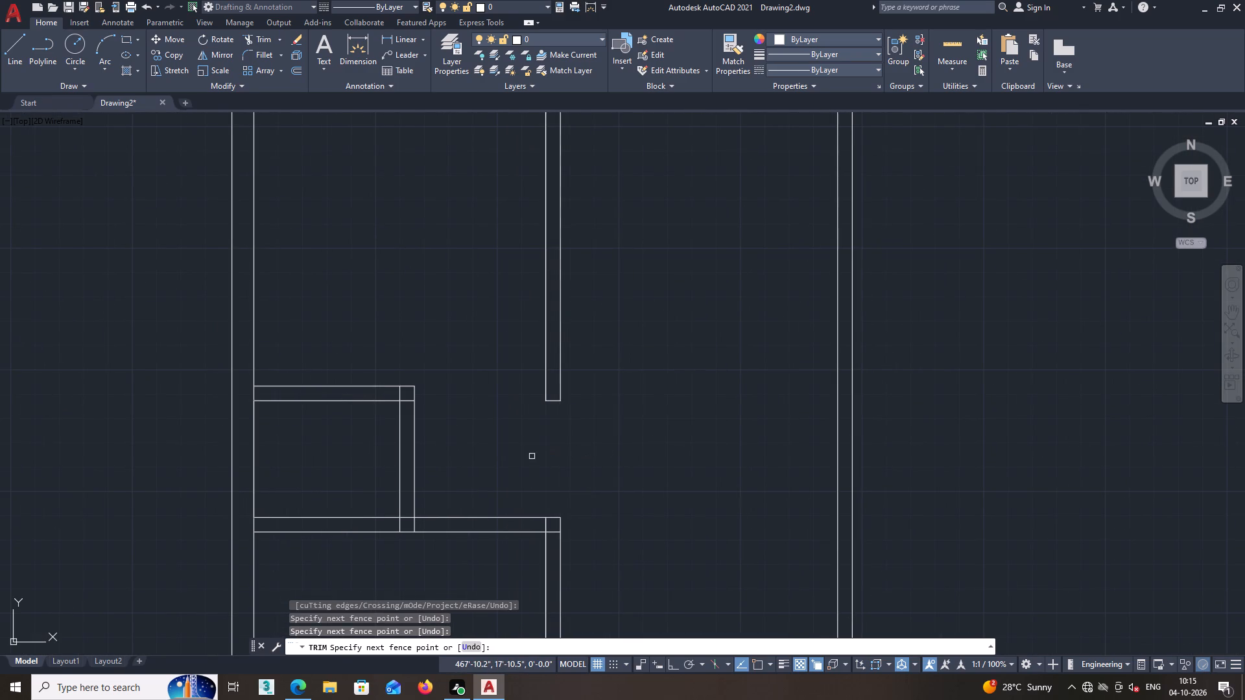
Trim the overlapping line ends inside the small room's upper outer wall corner to form a clean corner.
scroll(516, 450, "down", 2)
middle_click_drag(490, 449, 505, 435)
scroll(489, 437, "up", 1)
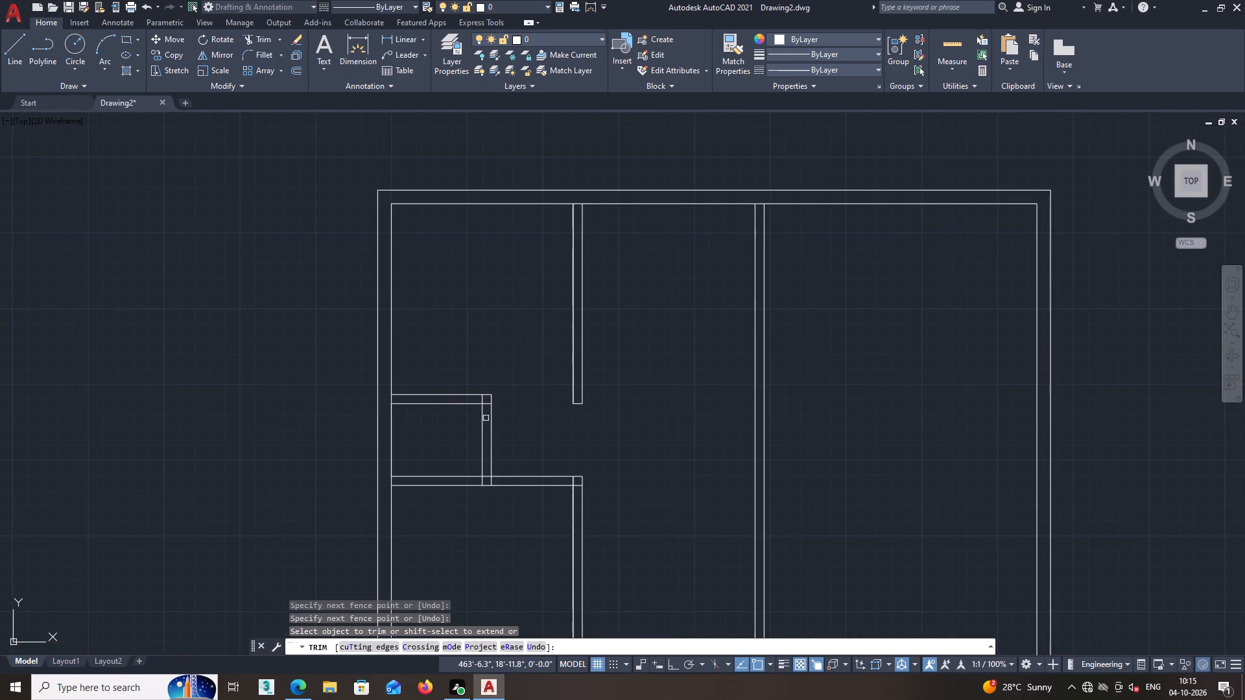
scroll(485, 415, "up", 2)
left_click(475, 380)
left_click(484, 390)
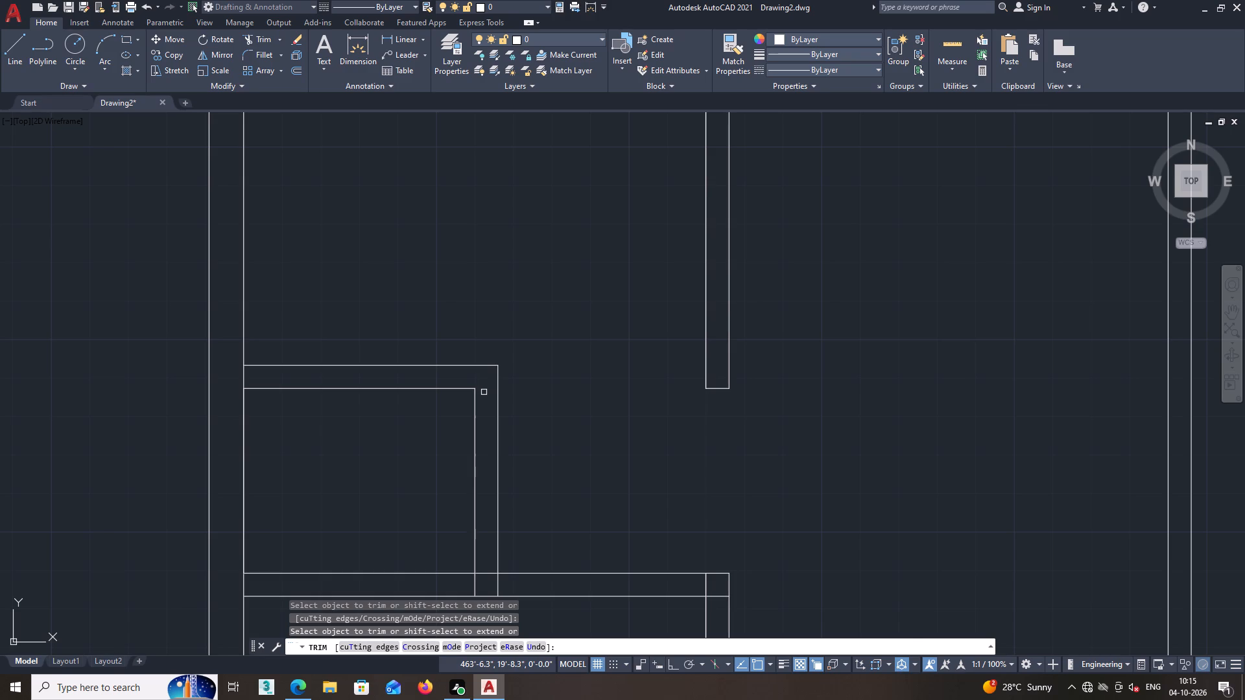
Trim the ends of the small room's short vertical wall lines that run through the lower horizontal partition.
scroll(485, 395, "down", 1)
middle_click_drag(536, 476, 534, 446)
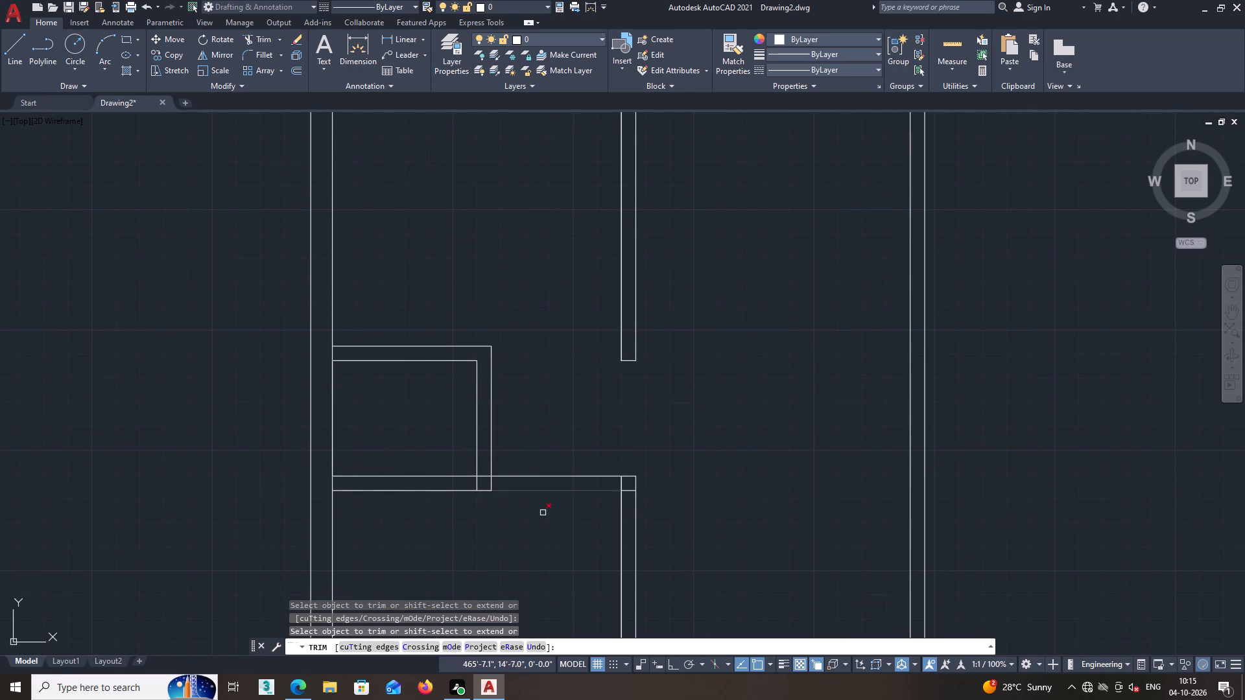
middle_click_drag(543, 543, 537, 491)
scroll(543, 499, "down", 1)
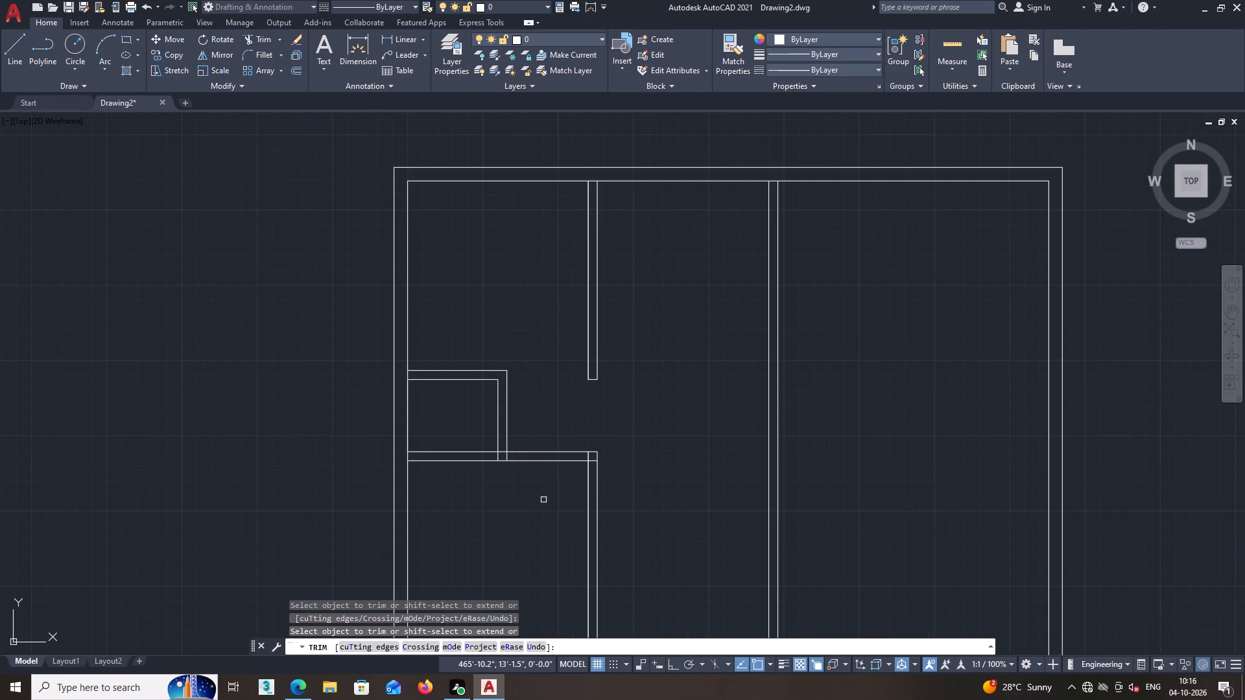
scroll(523, 487, "up", 2)
scroll(463, 405, "up", 2)
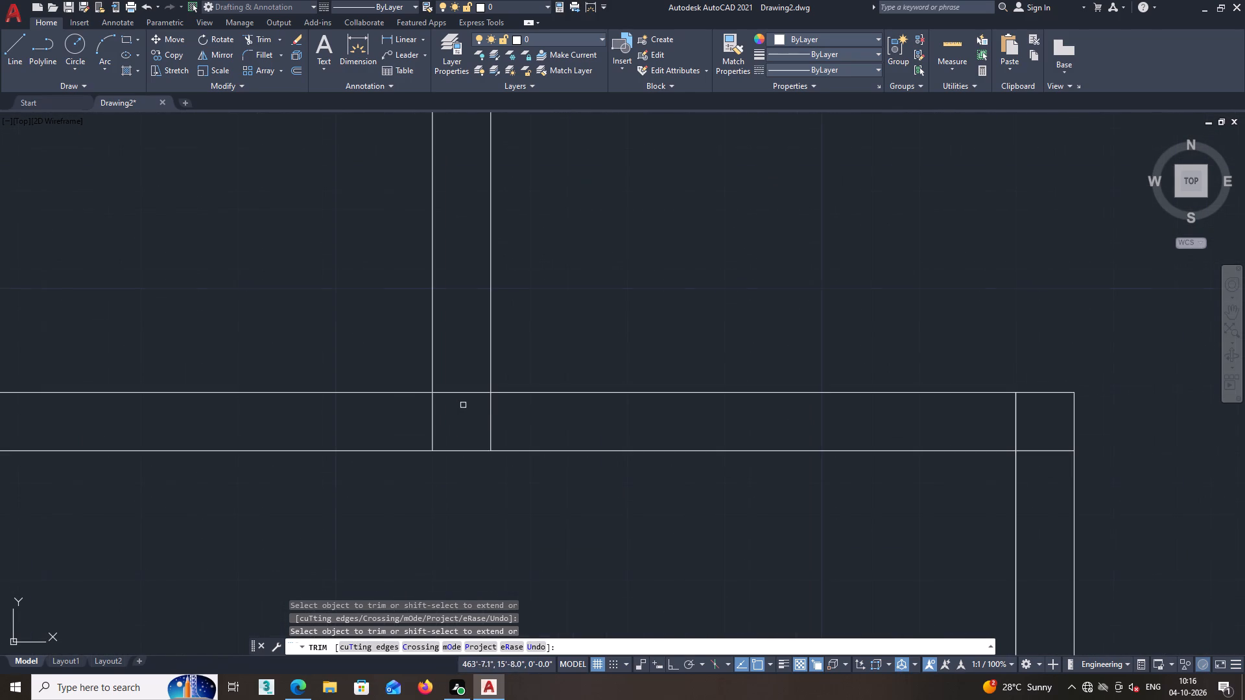
left_click(516, 421)
left_click(370, 423)
Trim away both lines of the left vertical partition below the lower horizontal partition.
scroll(442, 421, "down", 3)
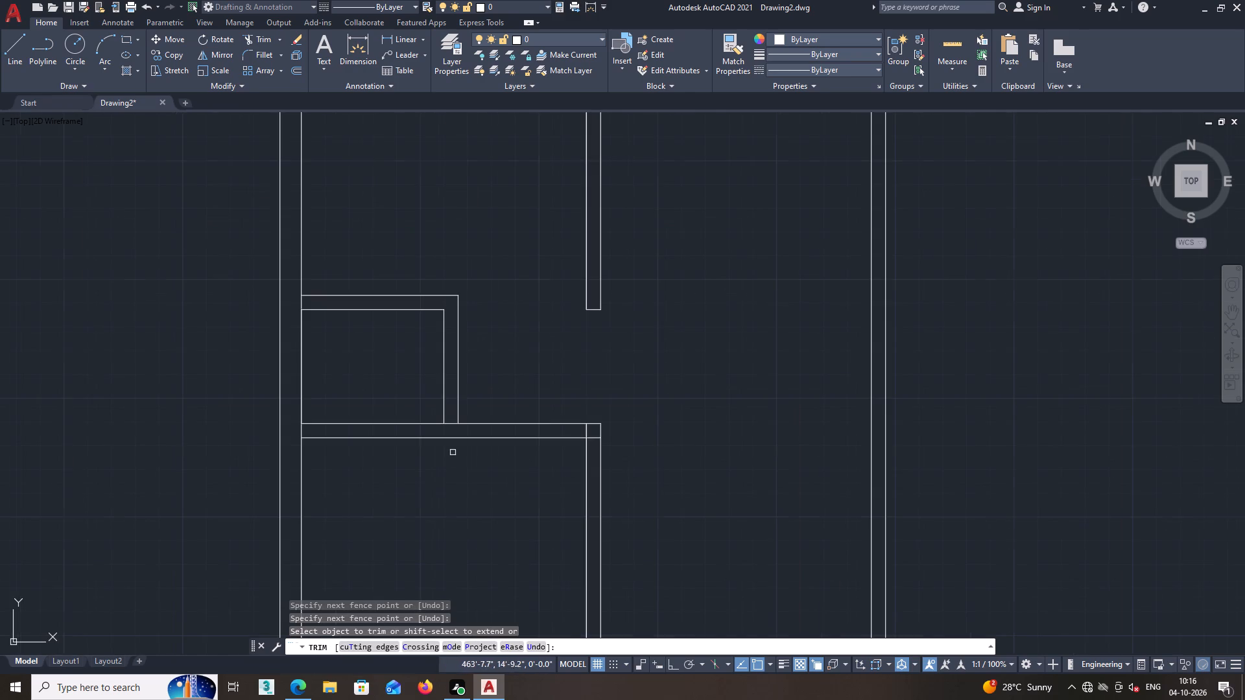
middle_click_drag(465, 485, 385, 476)
scroll(393, 480, "down", 2)
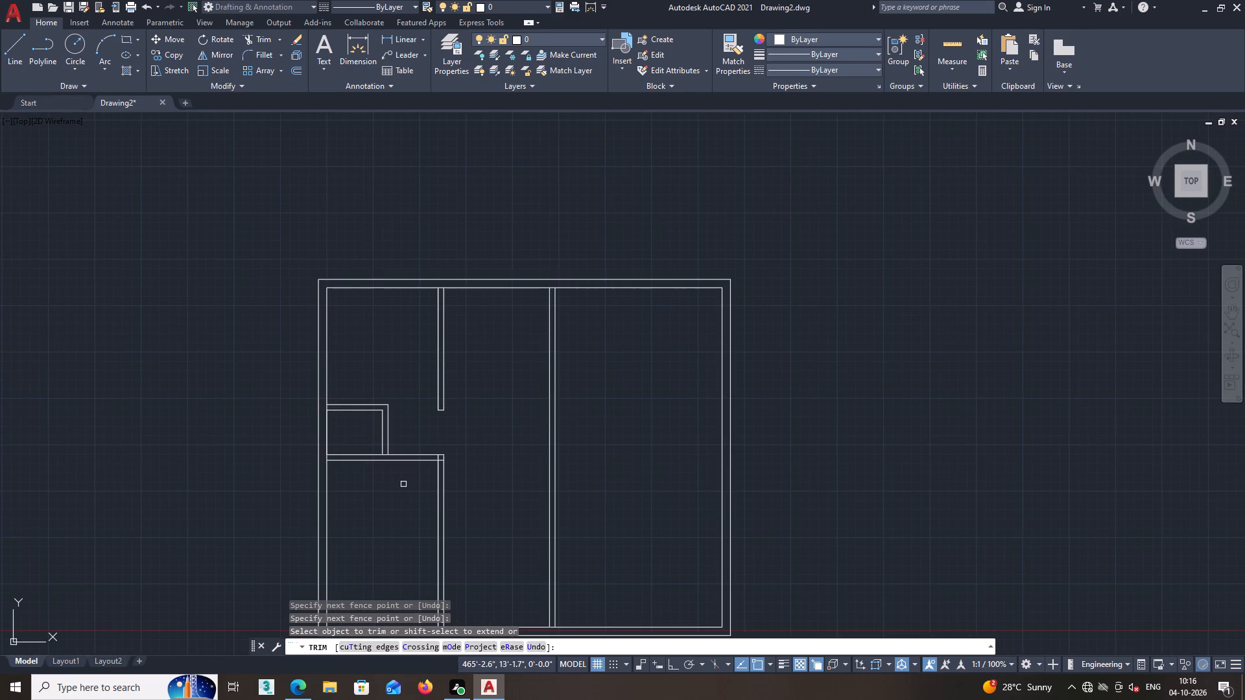
middle_click_drag(403, 484, 414, 474)
scroll(471, 472, "up", 2)
scroll(464, 472, "down", 1)
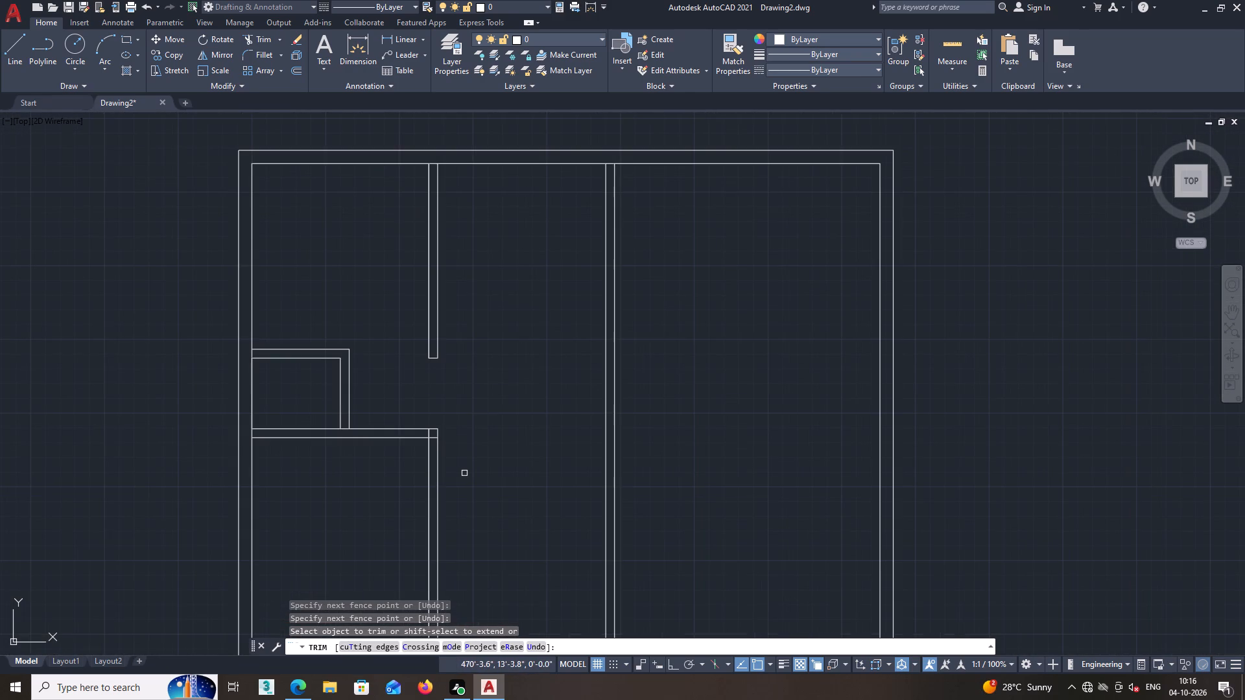
left_click(466, 475)
left_click(414, 488)
middle_click(427, 452)
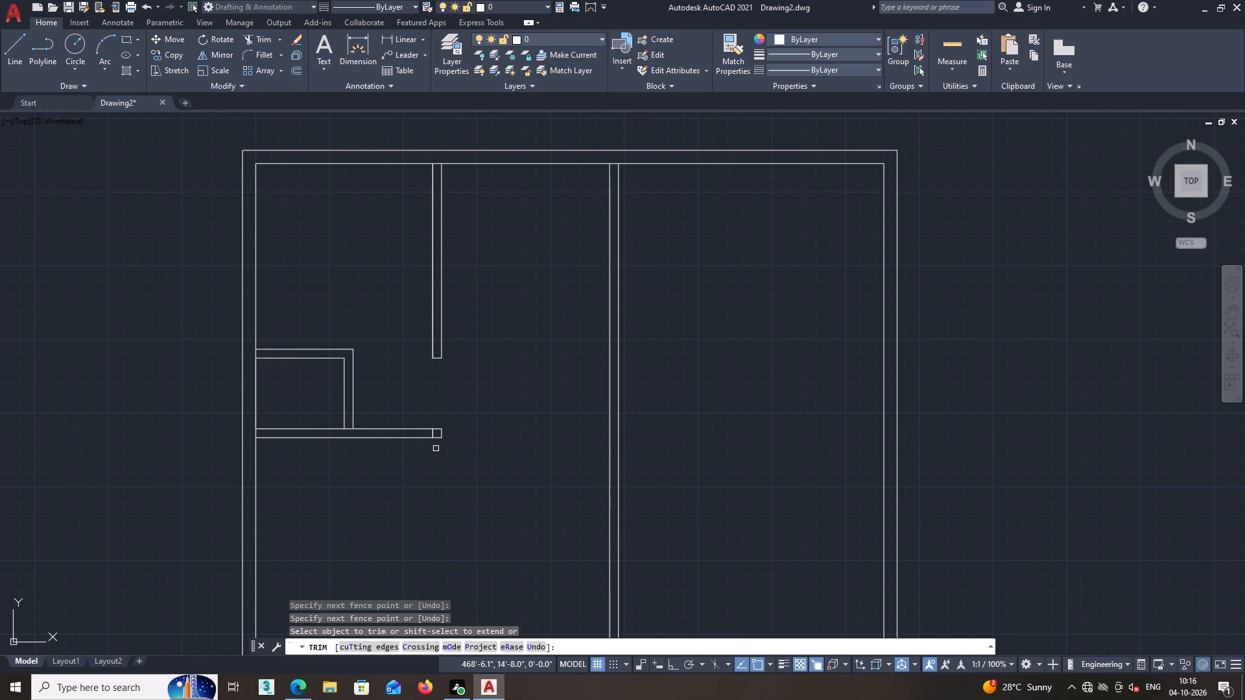
Trim the leftover short vertical line inside the free end of the lower horizontal partition.
scroll(436, 448, "up", 3)
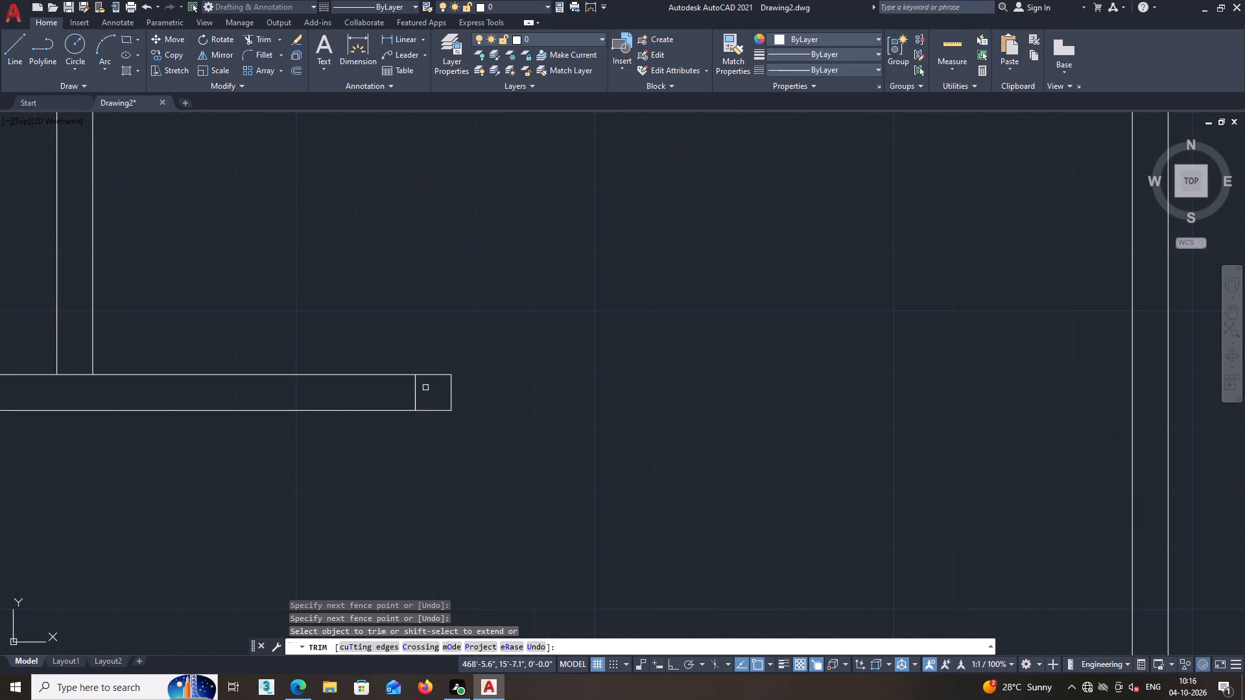
left_click(423, 388)
left_click(401, 404)
scroll(401, 404, "down", 2)
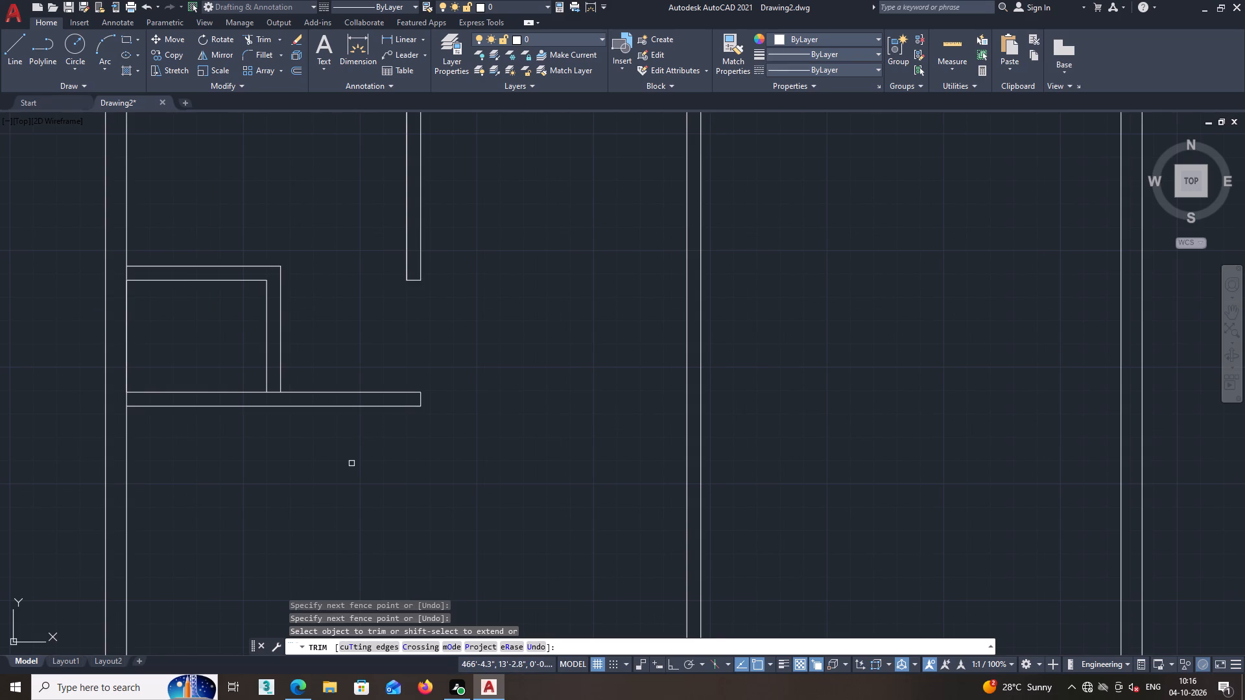
middle_click_drag(351, 463, 422, 466)
scroll(420, 465, "down", 1)
middle_click(420, 465)
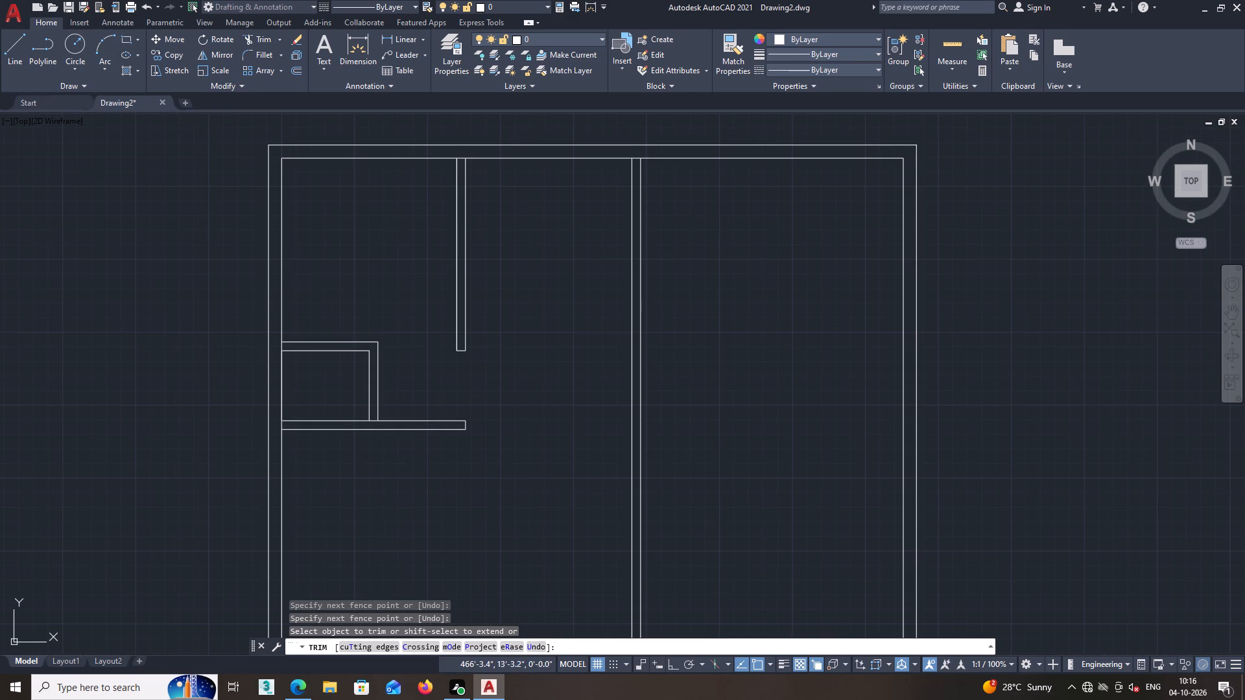
key("space")
Draw a polyline across the bottom of the small room's short vertical wall, where it meets the lower horizontal partition.
left_click(49, 47)
scroll(379, 408, "up", 4)
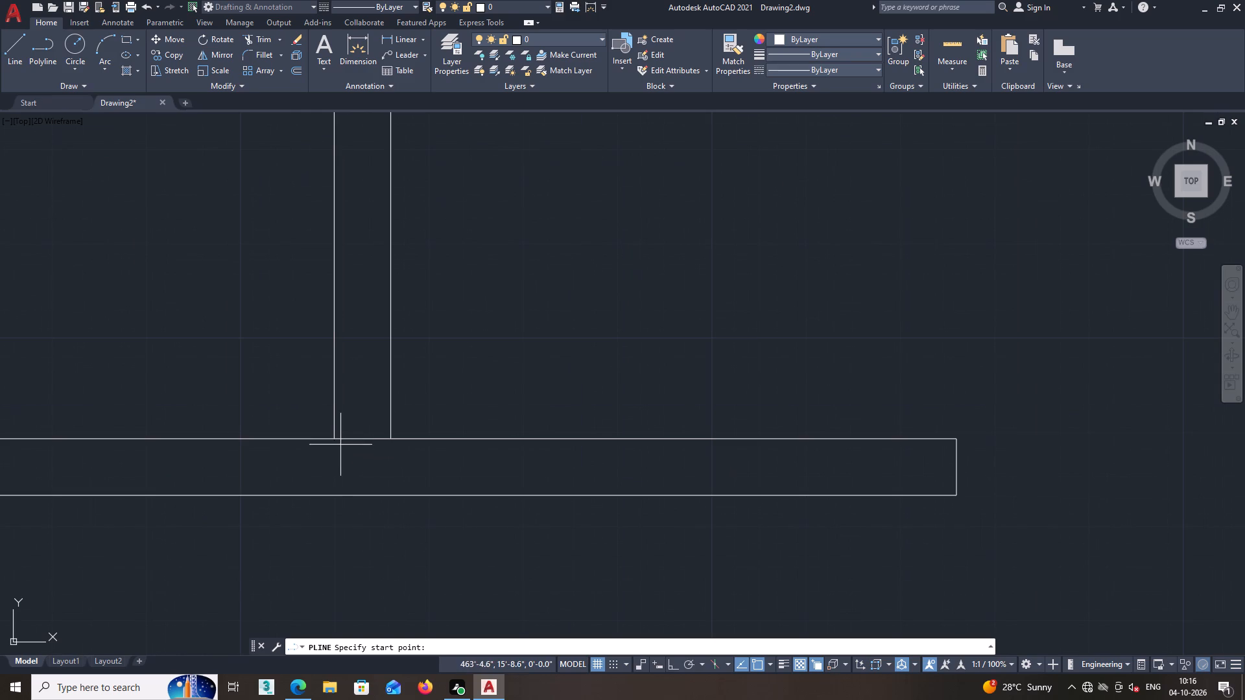
left_click(336, 441)
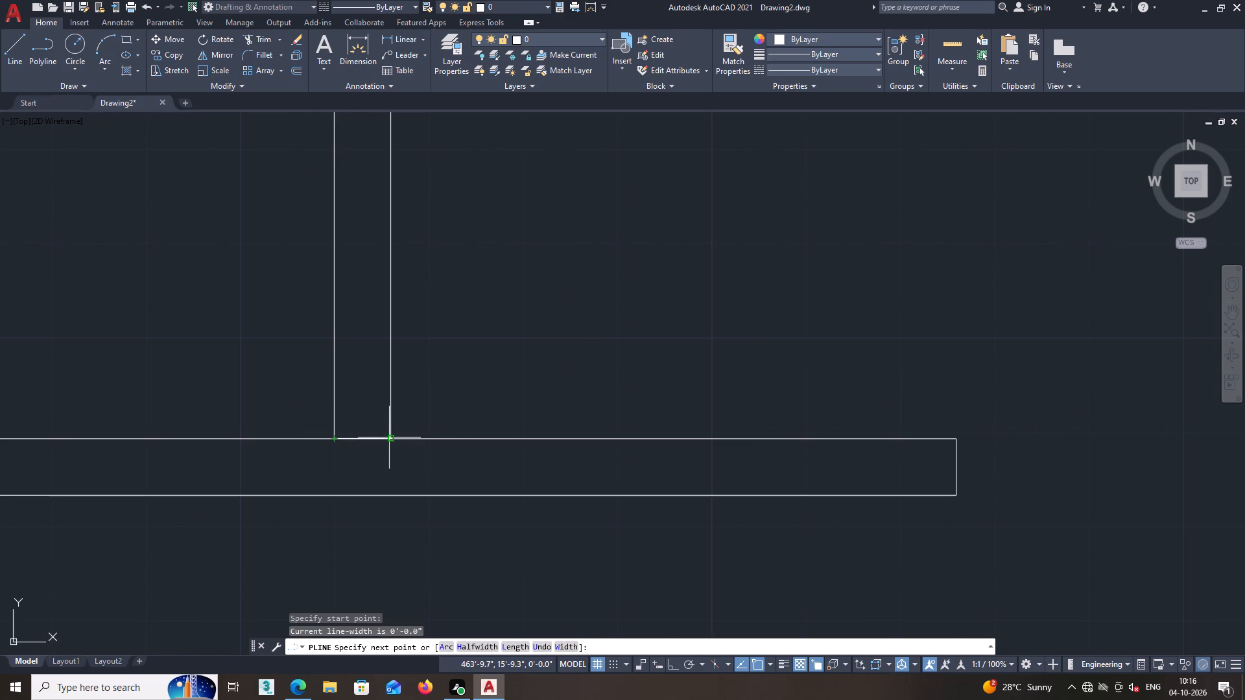
left_click(393, 439)
key("space")
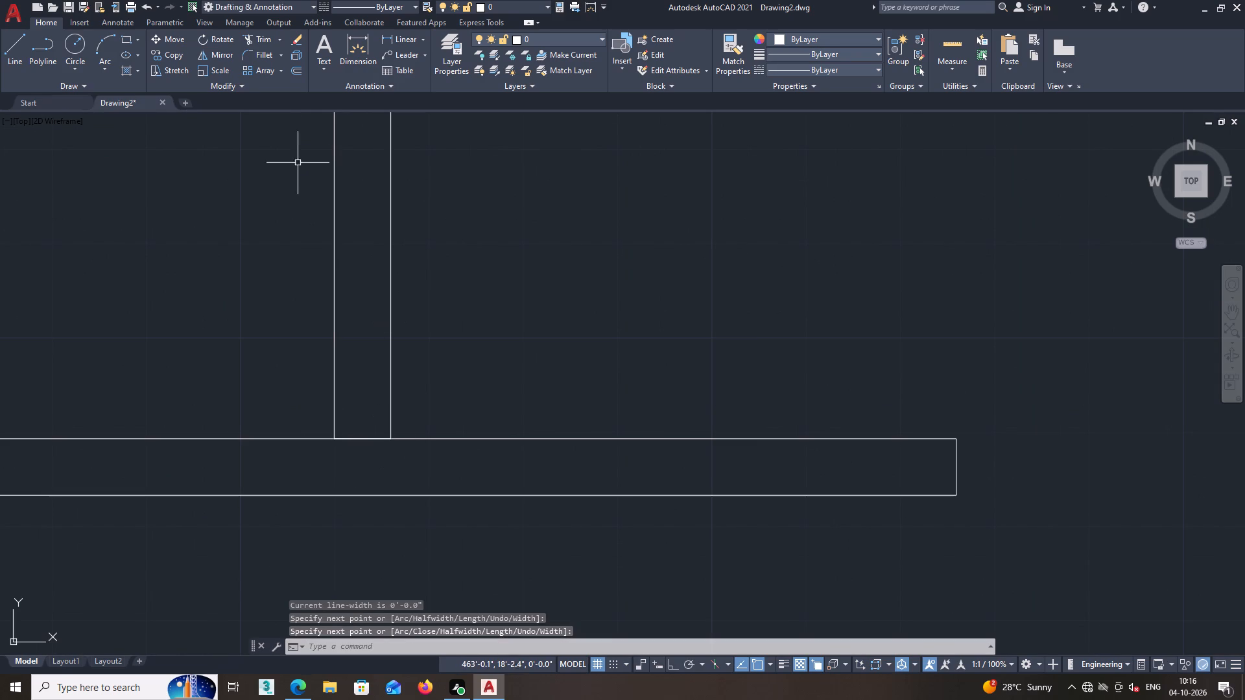
Offset the short closing line at the base of the small room's vertical wall 3' upward.
left_click(298, 68)
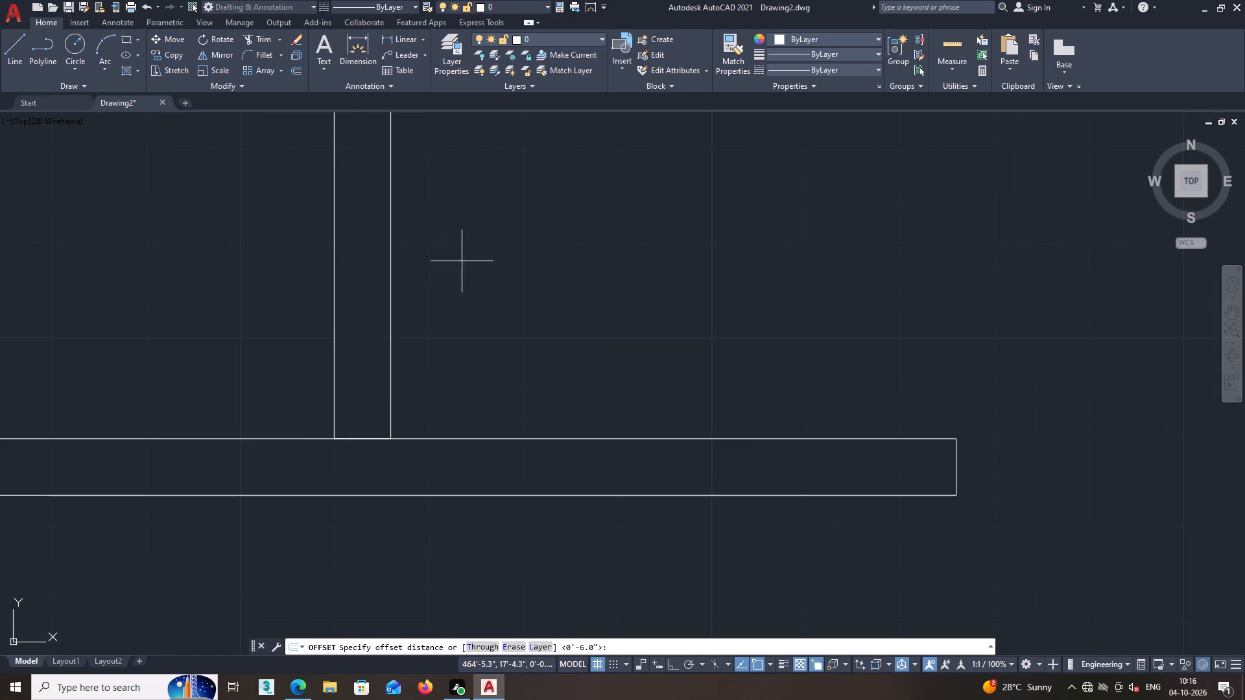
type("3'")
key("Return")
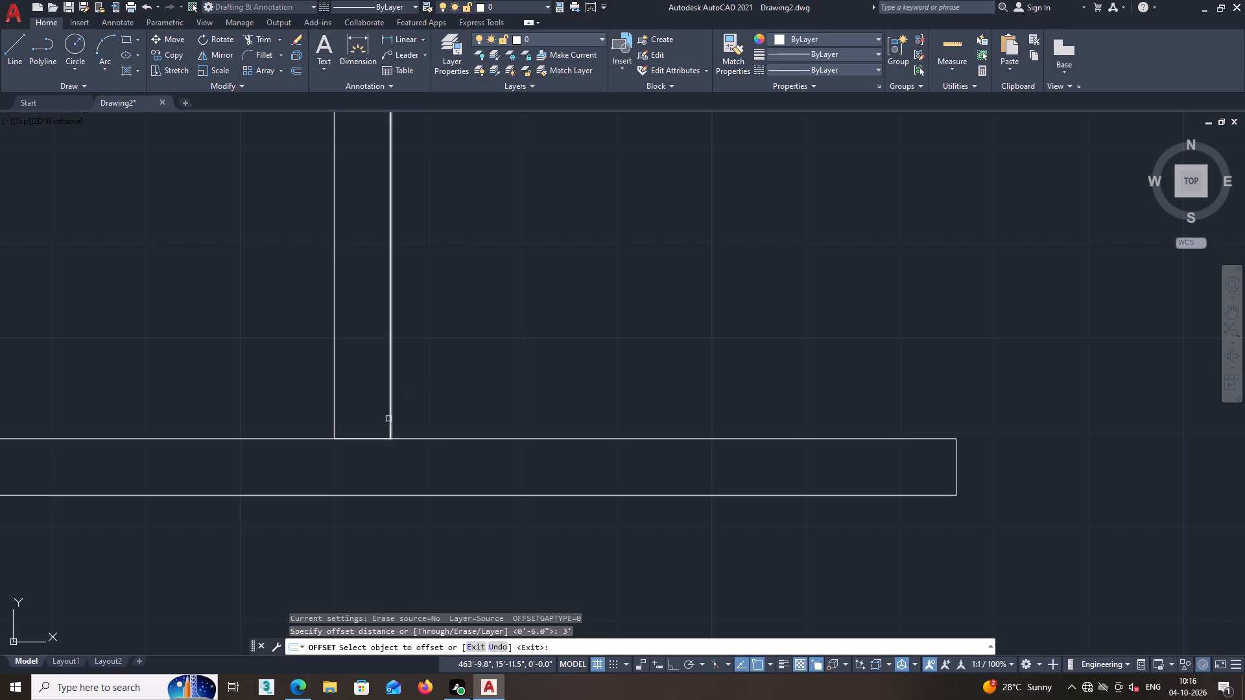
left_click(377, 440)
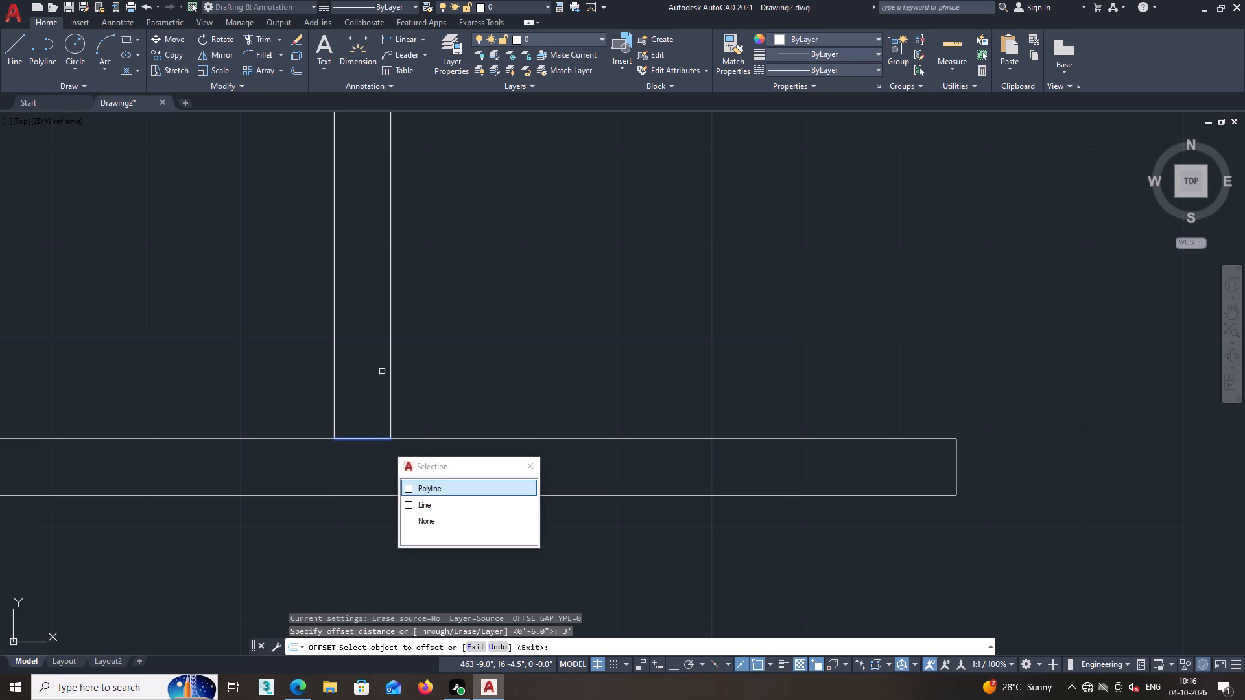
left_click(382, 371)
scroll(371, 427, "down", 3)
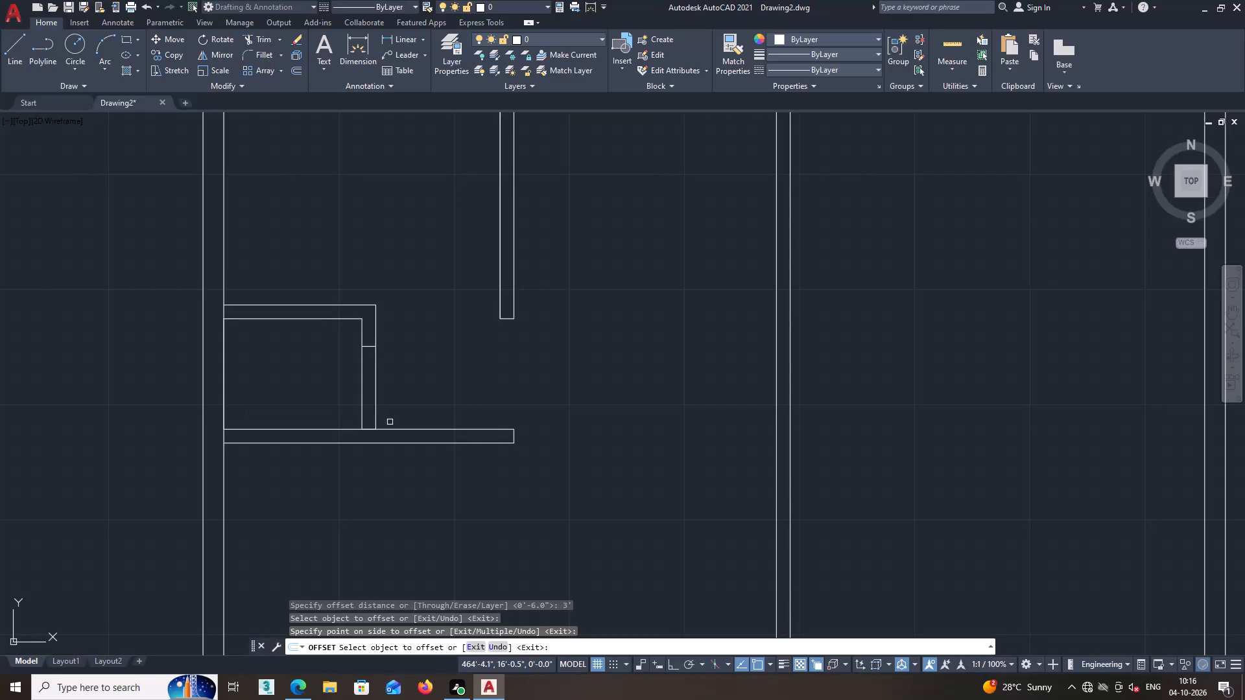
key("space")
Trim the small room's vertical wall lines below the offset line to leave a 3' door opening.
type("tr")
key("Return")
left_click(453, 395)
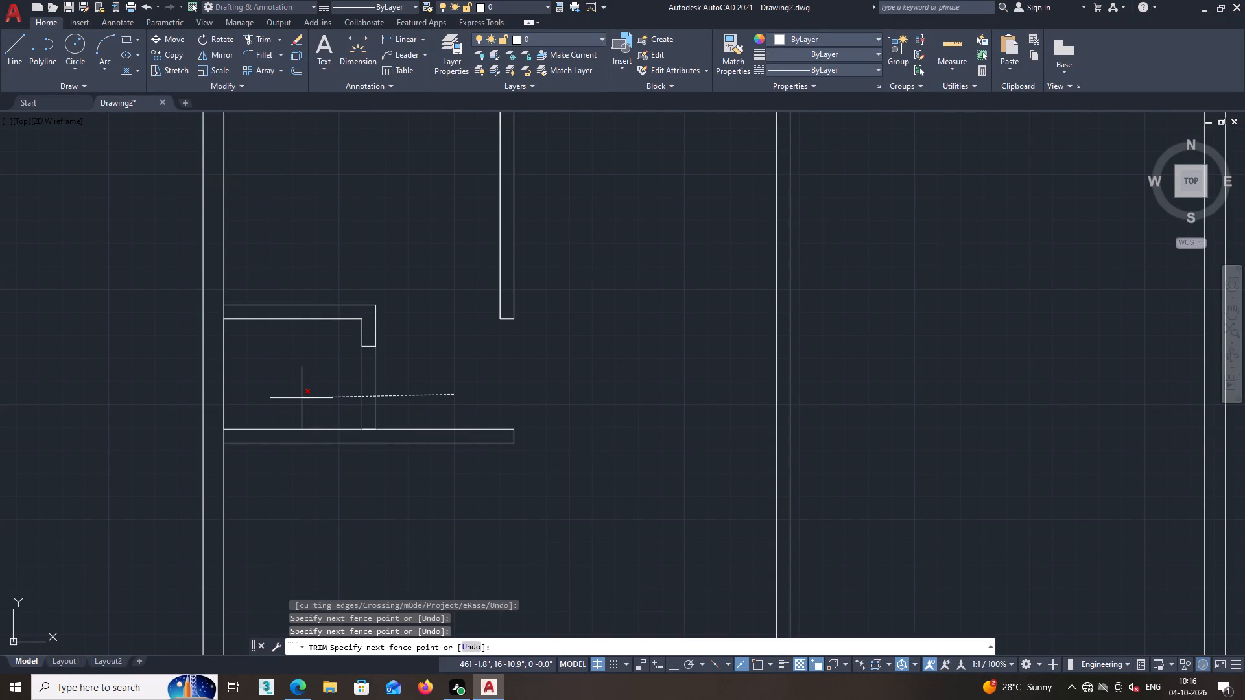
left_click(335, 401)
Measure the gap between the left vertical partition's lower end and the lower horizontal partition.
scroll(351, 400, "down", 1)
middle_click_drag(364, 403, 399, 402)
scroll(429, 401, "down", 1)
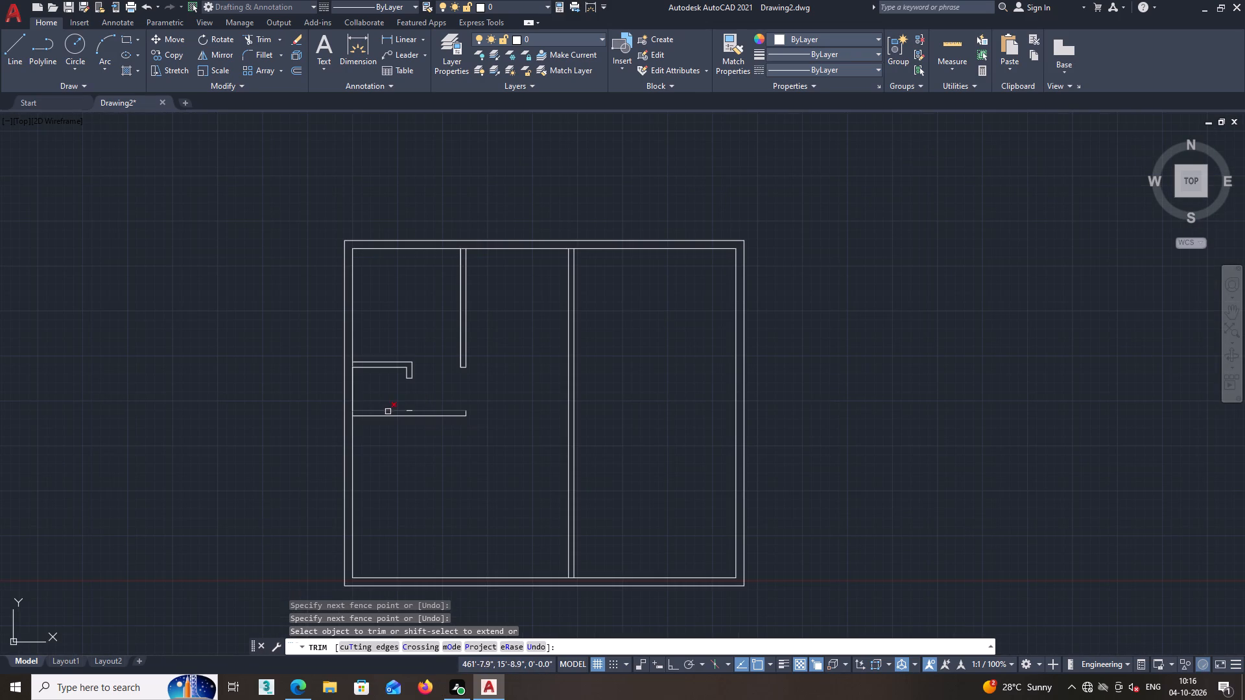
middle_click_drag(374, 450, 390, 418)
middle_click_drag(522, 349, 462, 347)
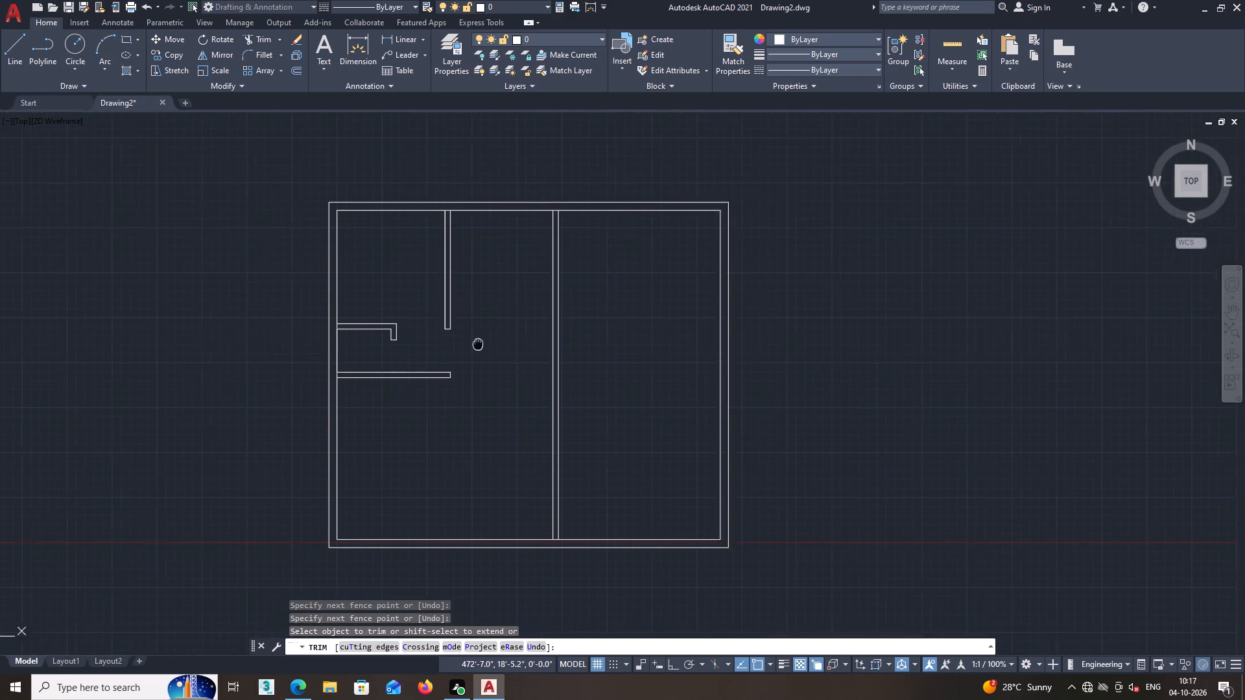
middle_click_drag(462, 347, 460, 348)
middle_click_drag(500, 349, 475, 370)
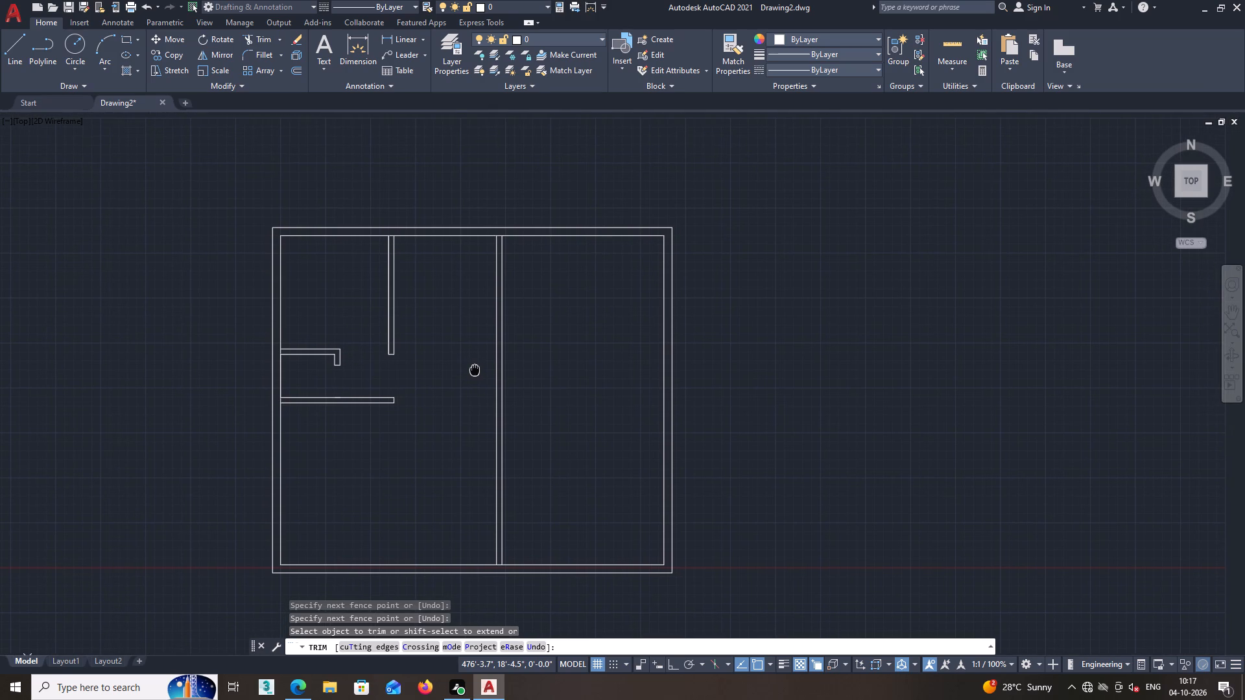
middle_click_drag(475, 370, 473, 372)
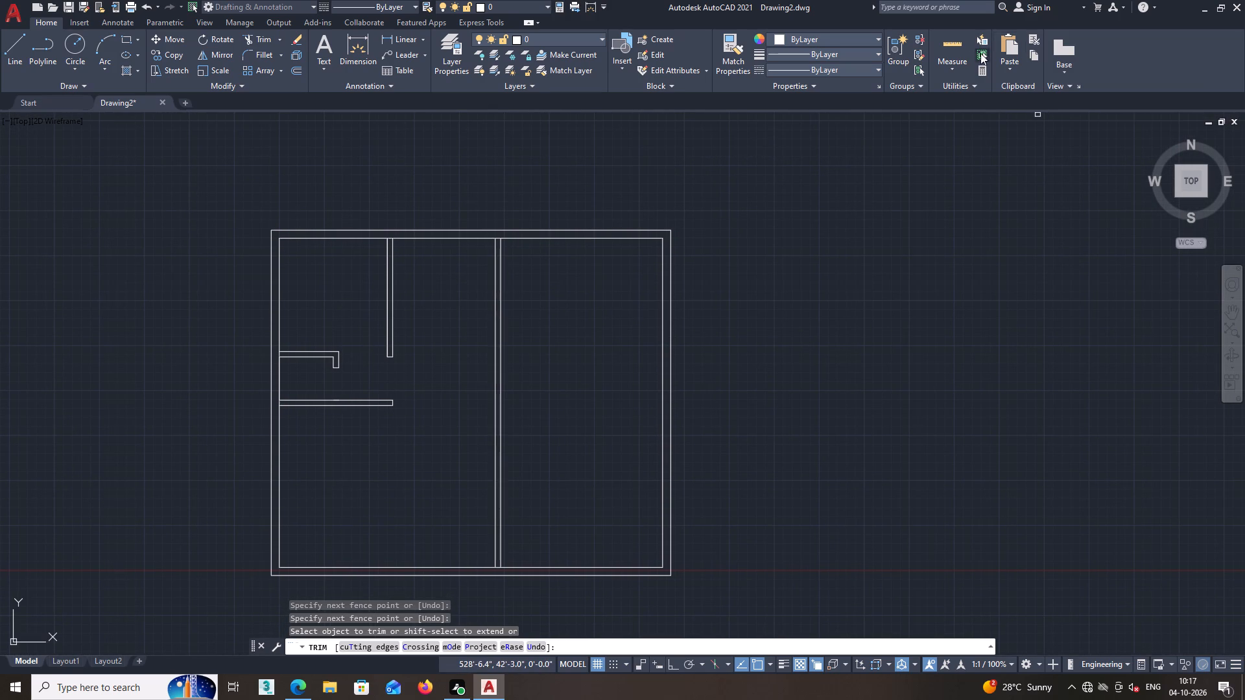
left_click(958, 47)
scroll(369, 353, "up", 2)
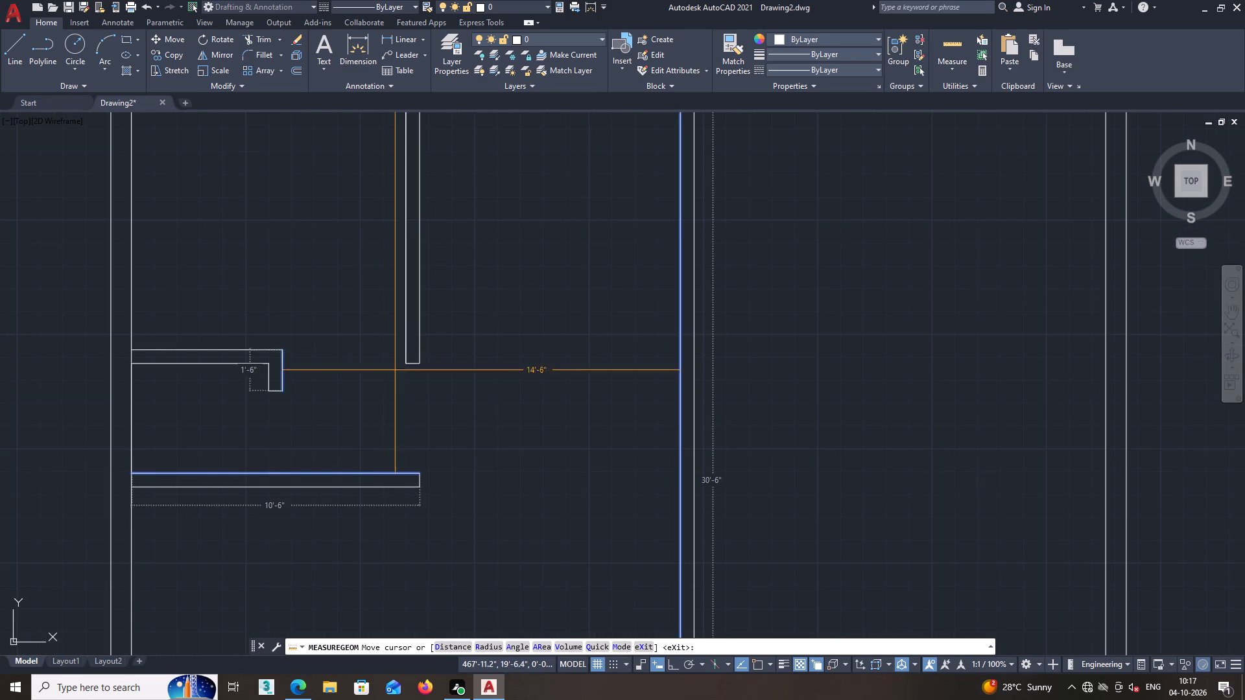
scroll(412, 391, "up", 3)
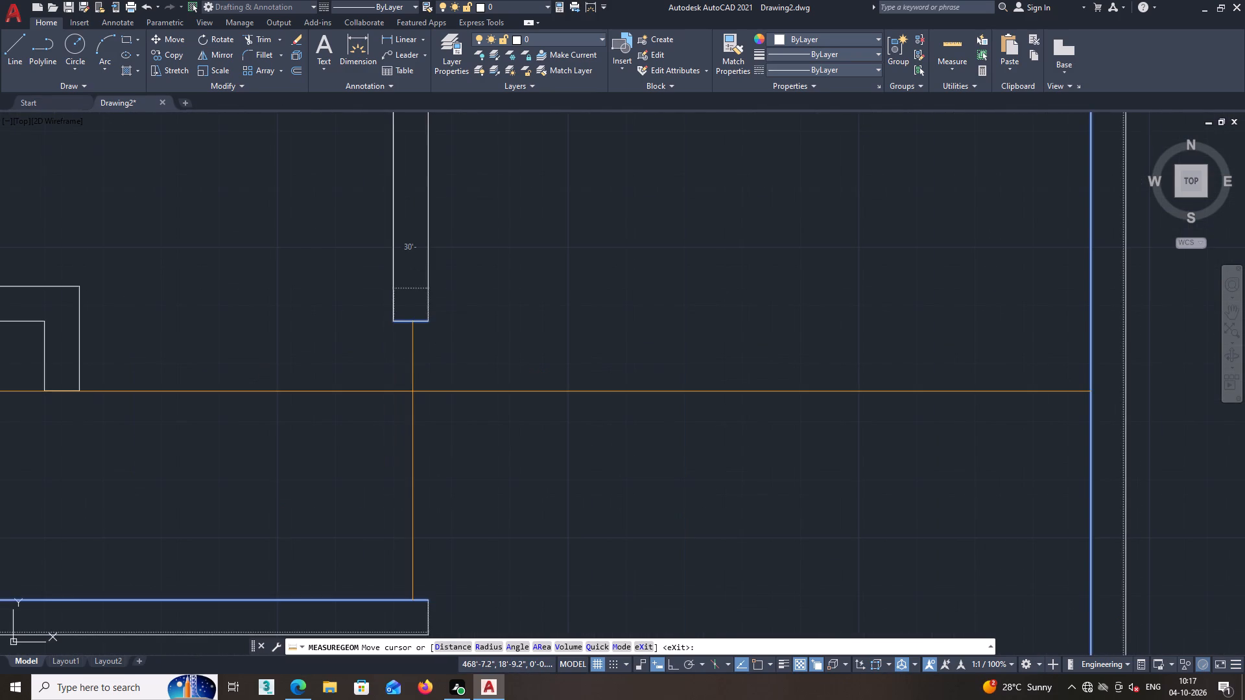
scroll(412, 391, "down", 2)
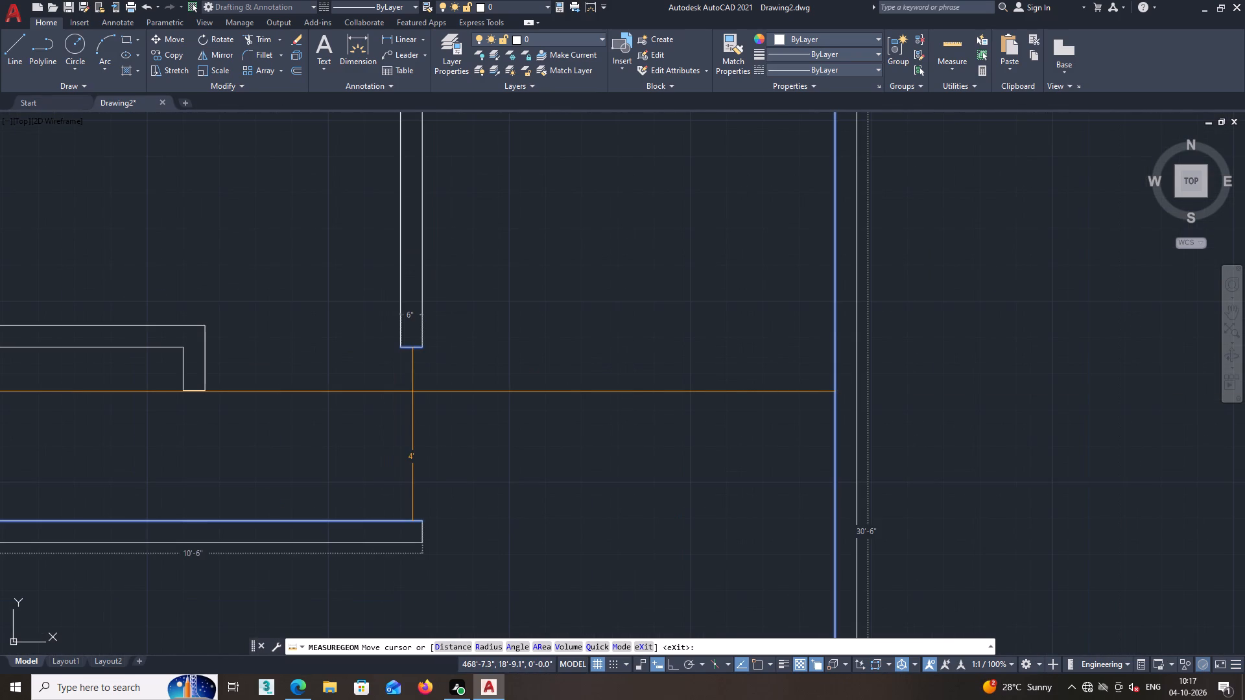
key("Escape")
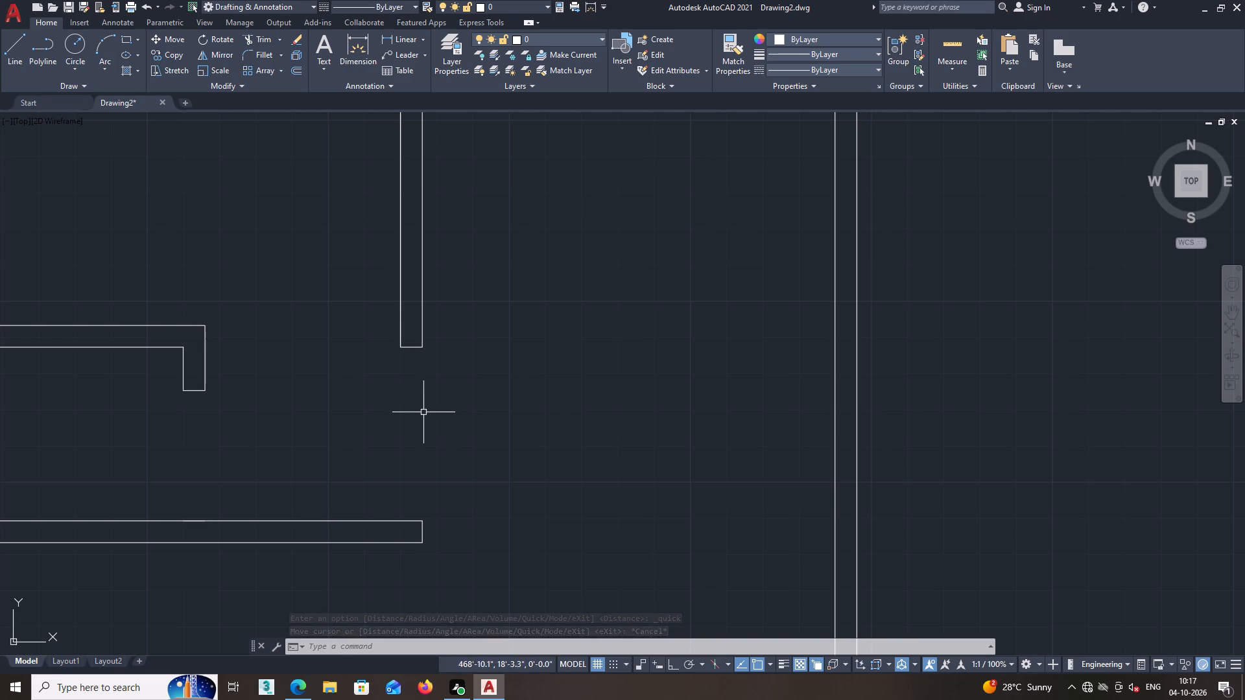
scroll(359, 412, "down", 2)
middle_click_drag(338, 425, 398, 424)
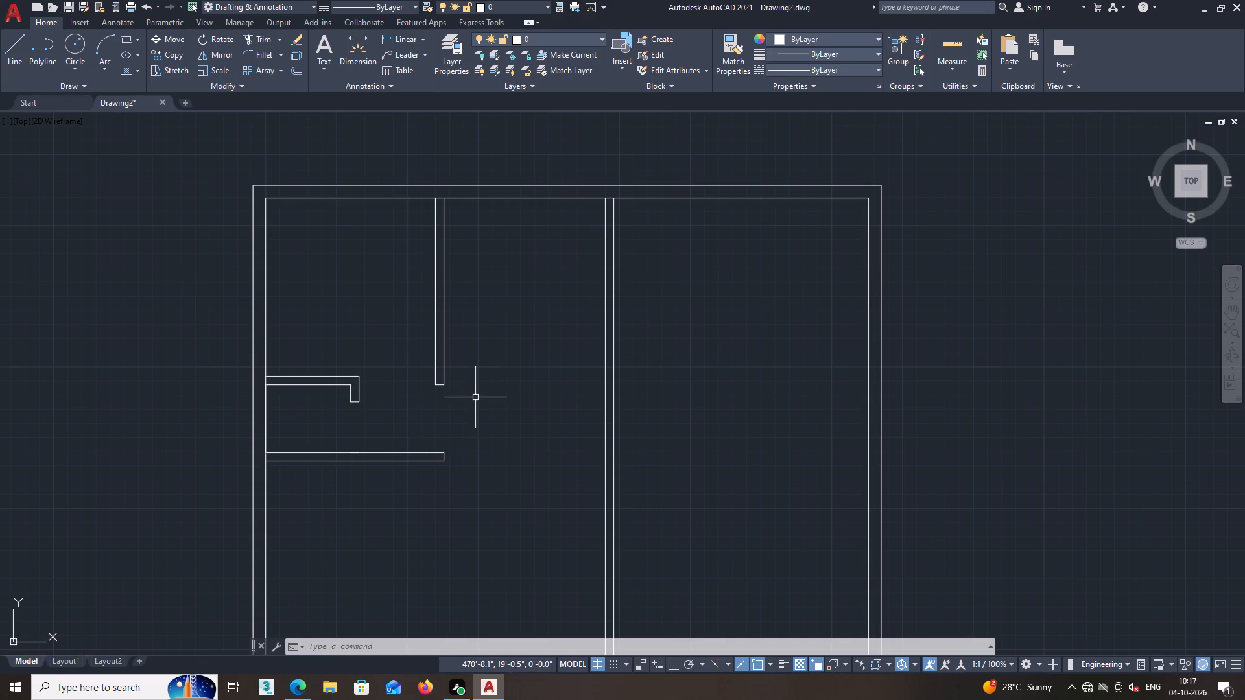
Draw a horizontal line from the left vertical partition's lower end to the near face of the central vertical partition.
scroll(471, 411, "down", 1)
middle_click_drag(470, 418, 425, 417)
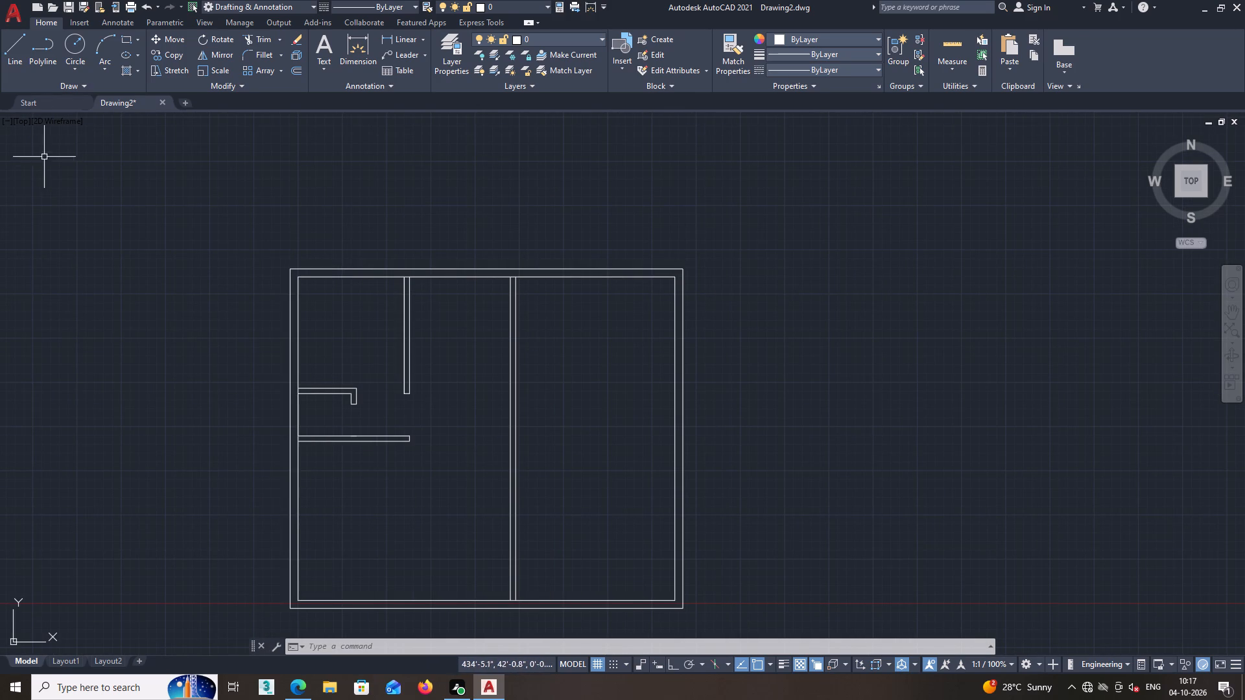
left_click(19, 47)
scroll(462, 390, "up", 2)
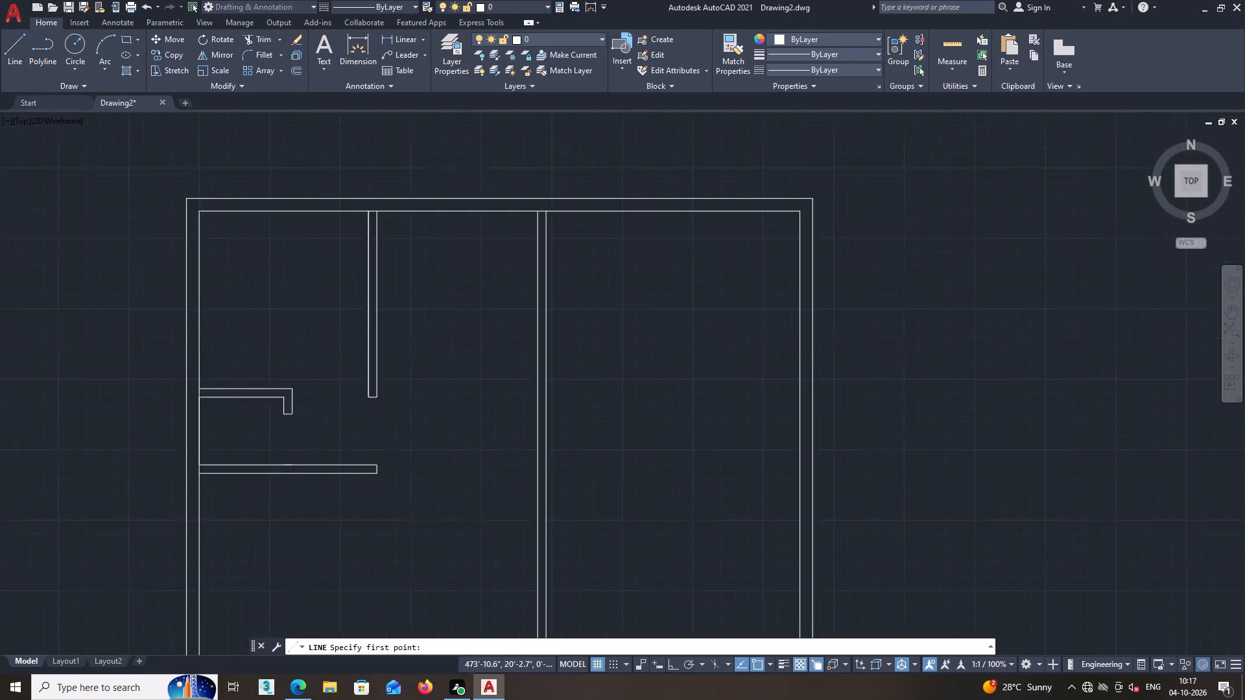
scroll(462, 390, "up", 1)
left_click(244, 414)
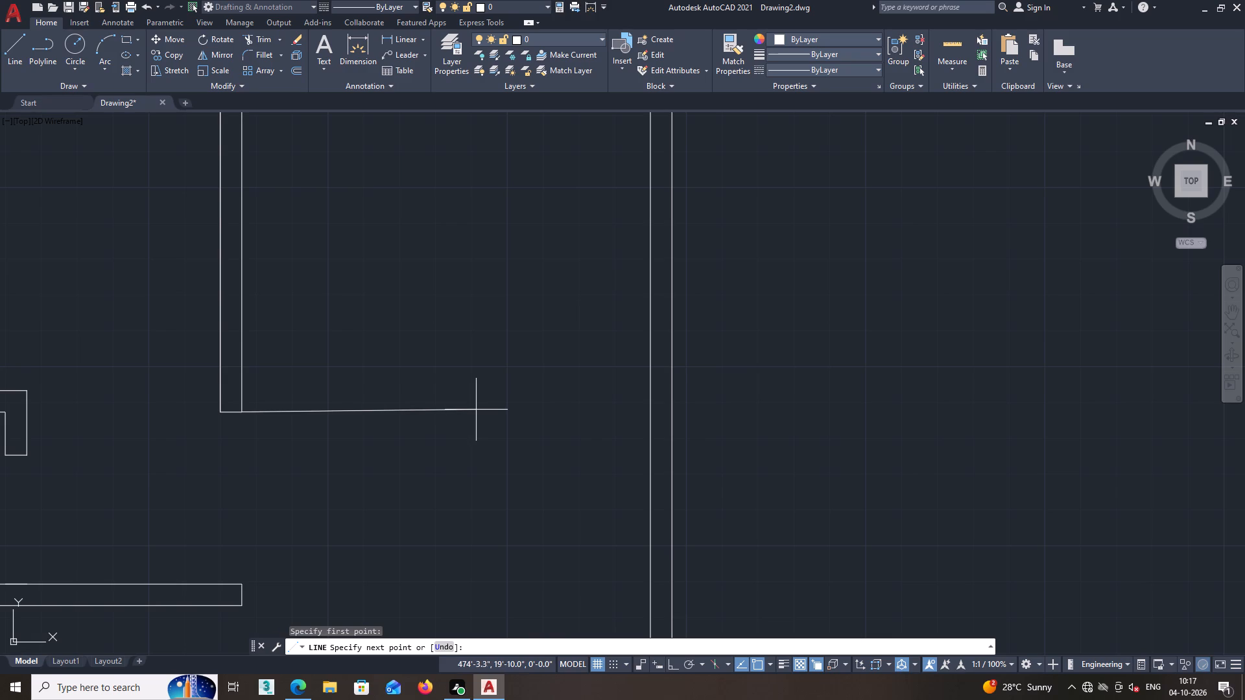
key("F10")
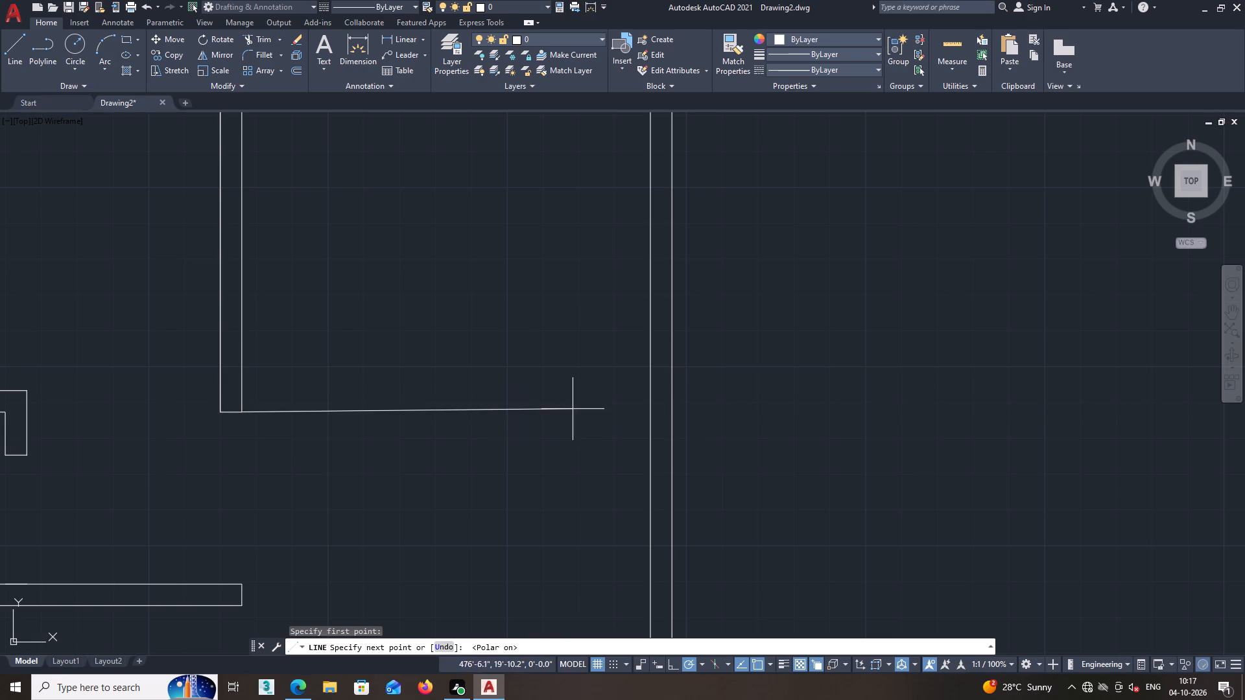
left_click(650, 413)
key("space")
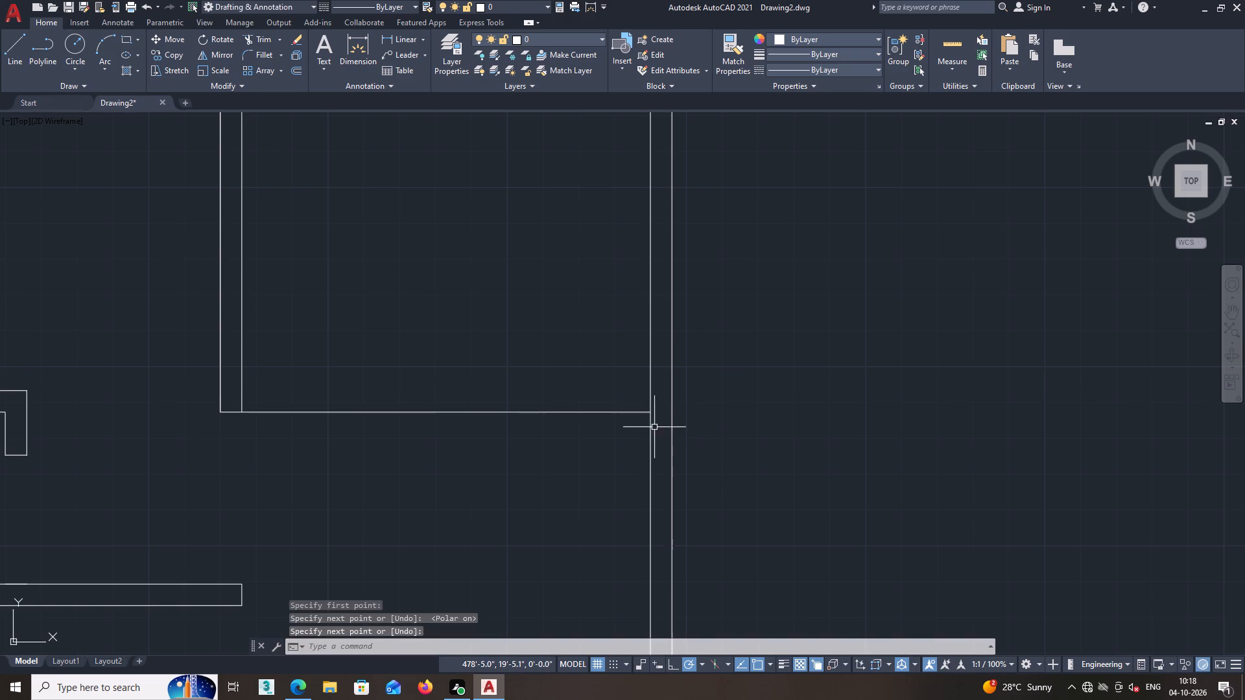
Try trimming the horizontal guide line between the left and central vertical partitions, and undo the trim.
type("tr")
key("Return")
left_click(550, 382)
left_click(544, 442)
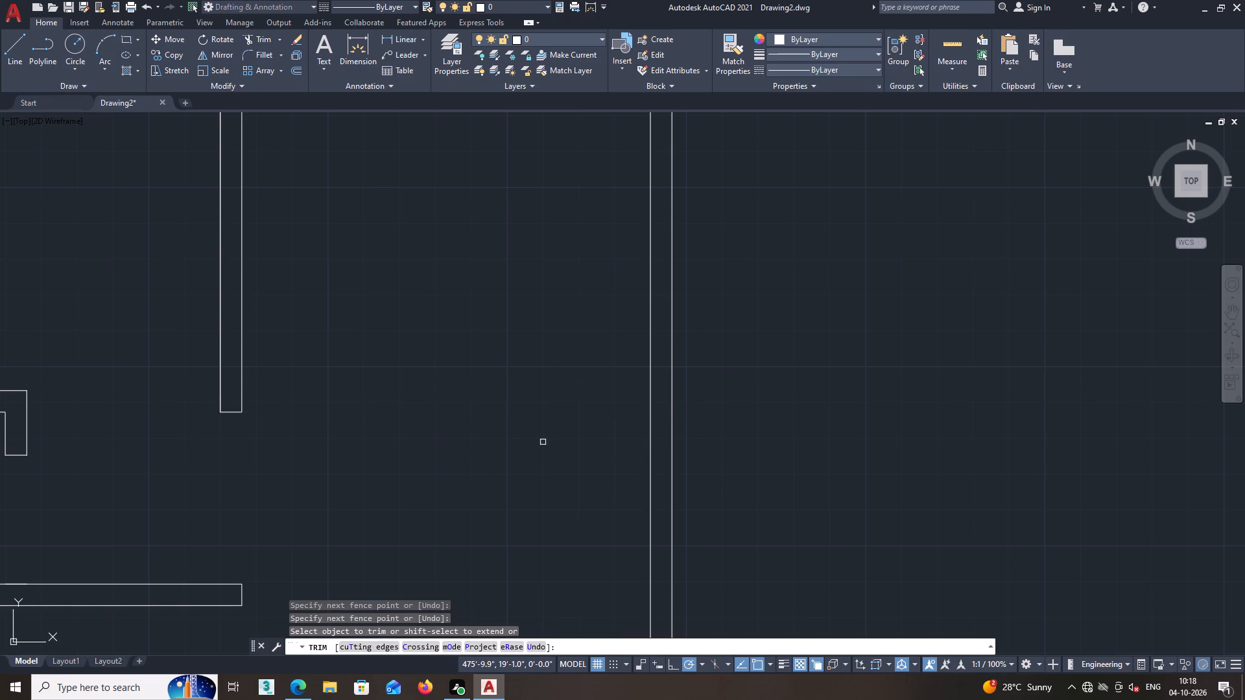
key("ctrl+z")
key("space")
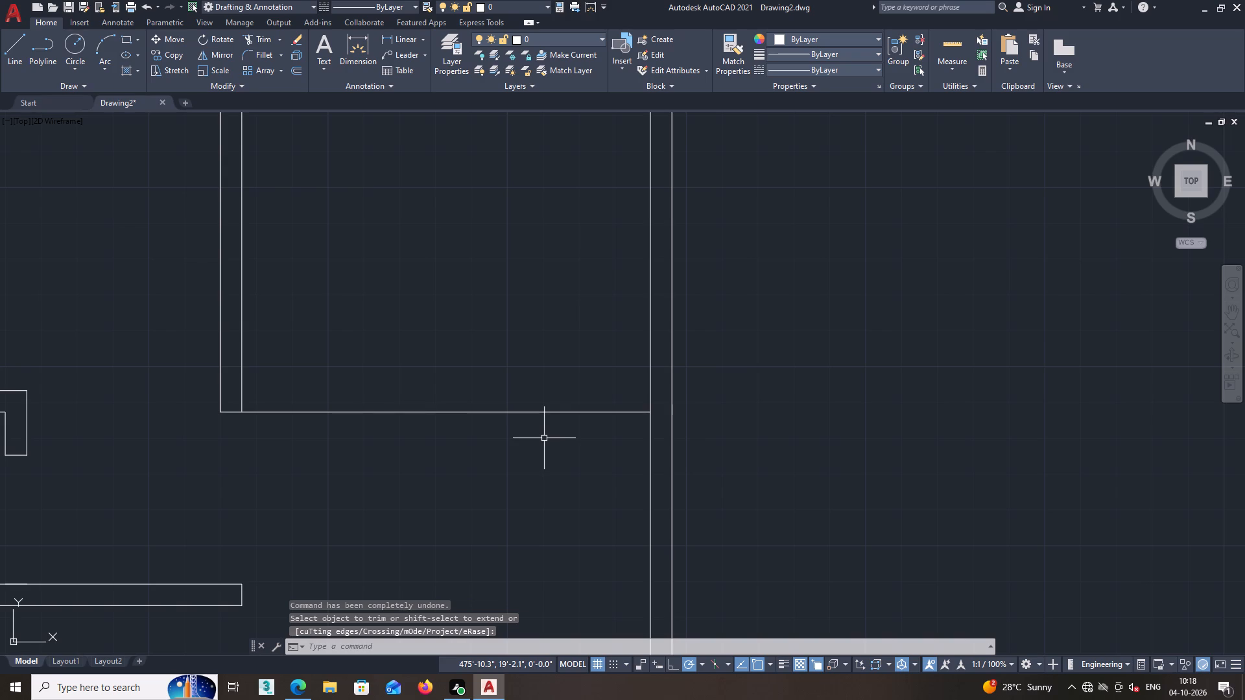
Extend the horizontal guide line across the central vertical partition to its far face.
type("ex")
key("Return")
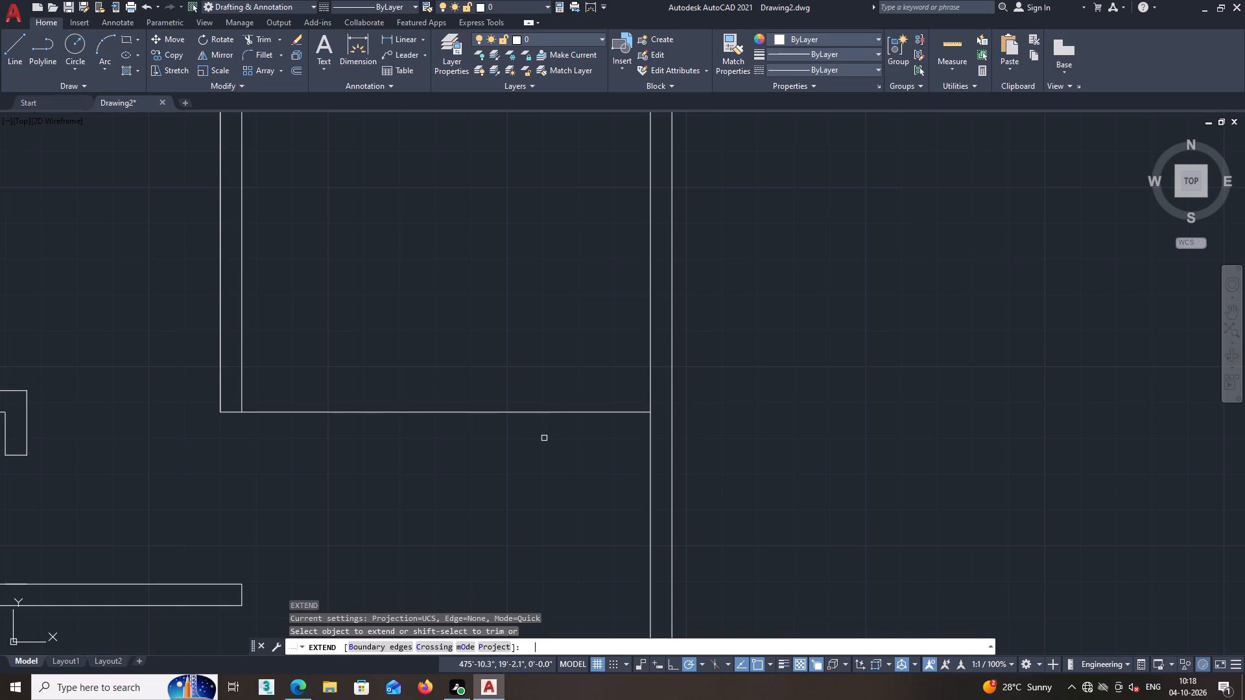
left_click(566, 379)
left_click(562, 464)
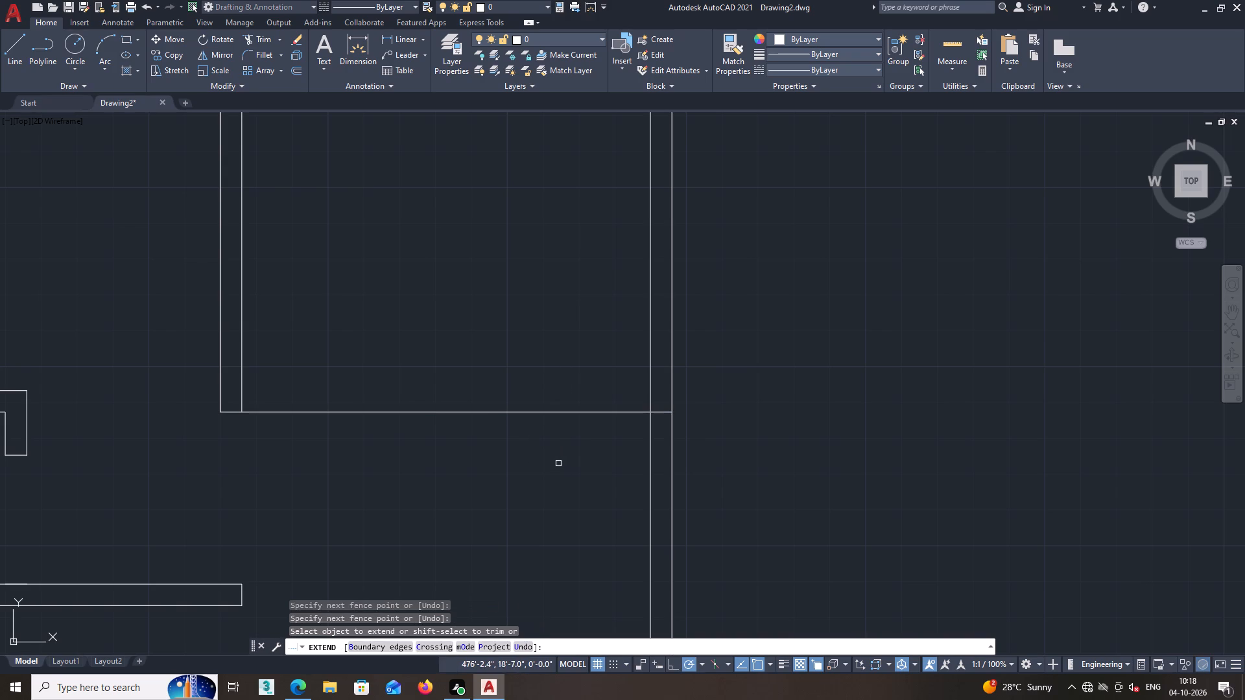
key("space")
Trim the guide line between the two vertical partitions, keeping only the short segment across the central partition.
type("tr")
key("Return")
left_click(546, 359)
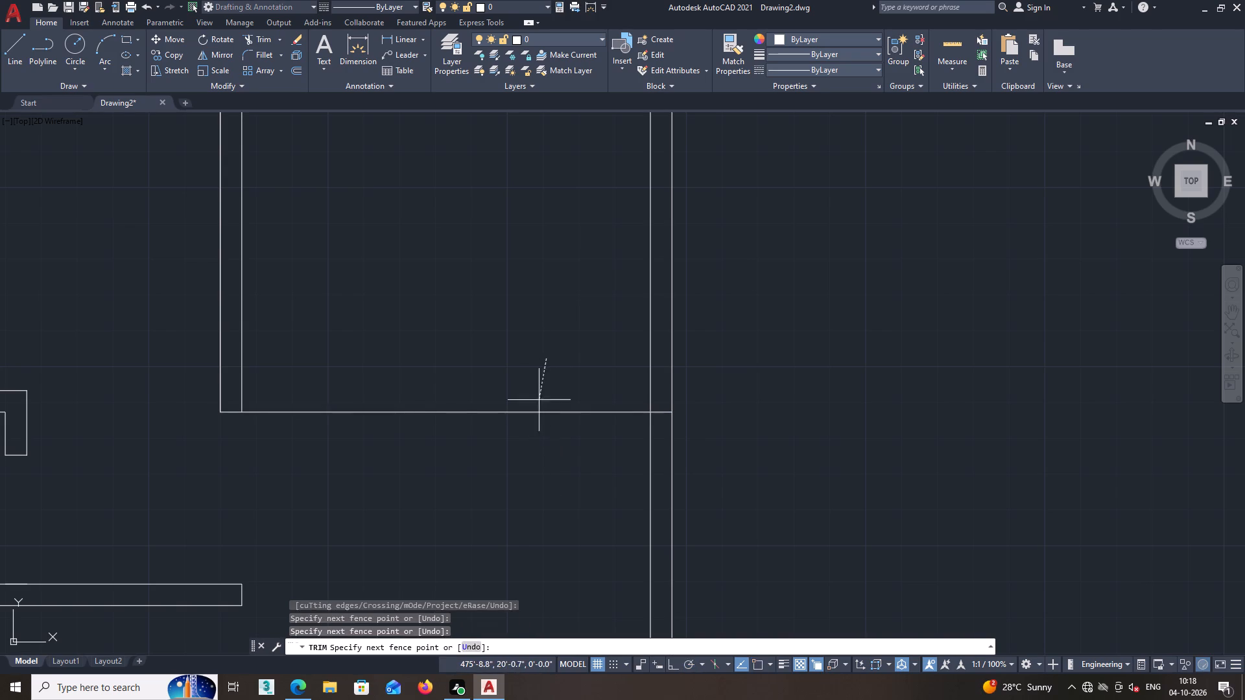
left_click(537, 410)
left_click(538, 421)
left_click(539, 400)
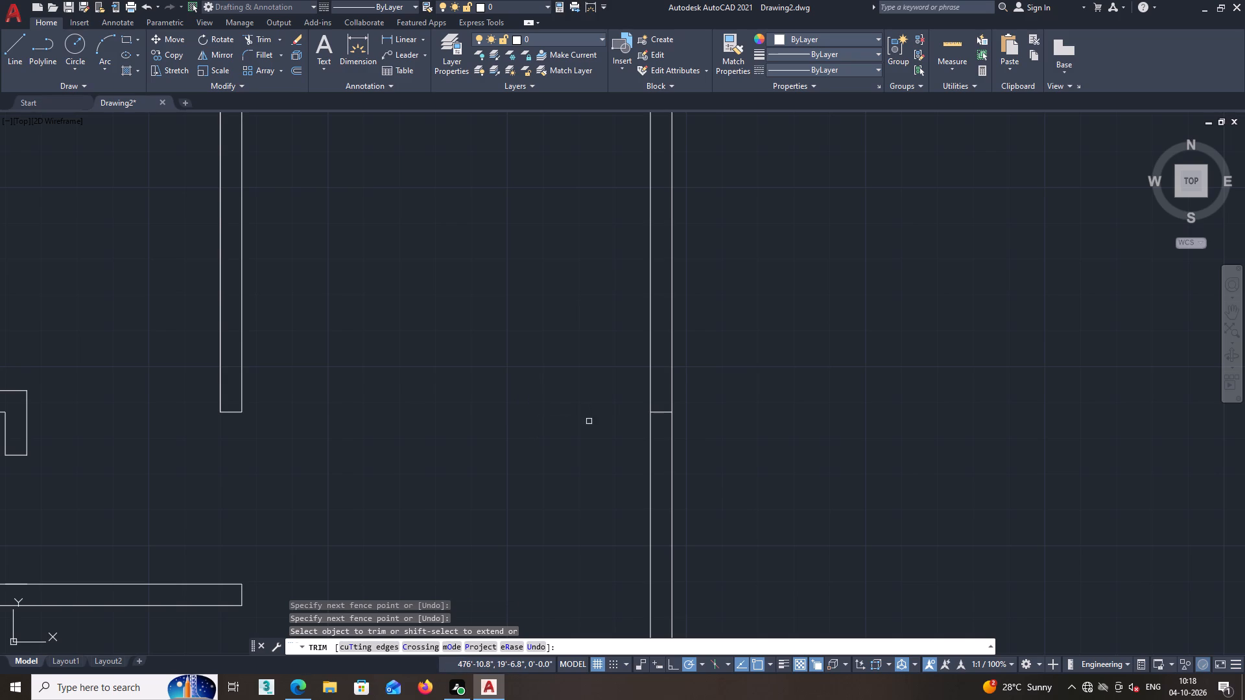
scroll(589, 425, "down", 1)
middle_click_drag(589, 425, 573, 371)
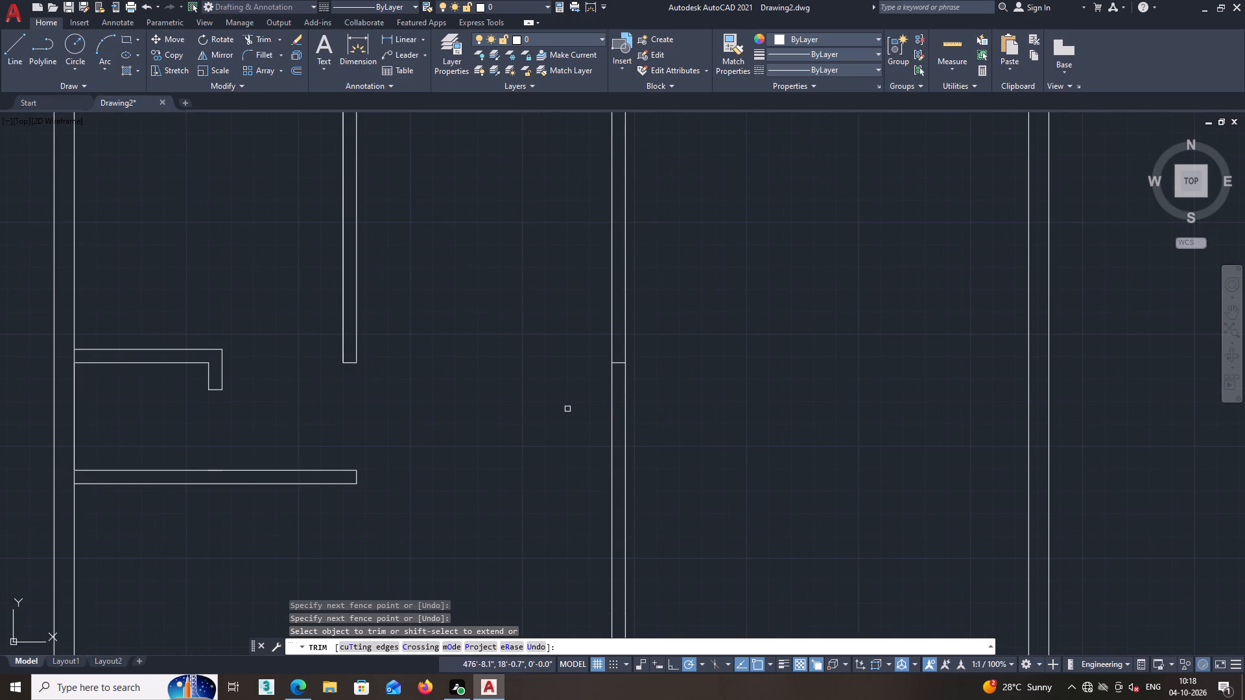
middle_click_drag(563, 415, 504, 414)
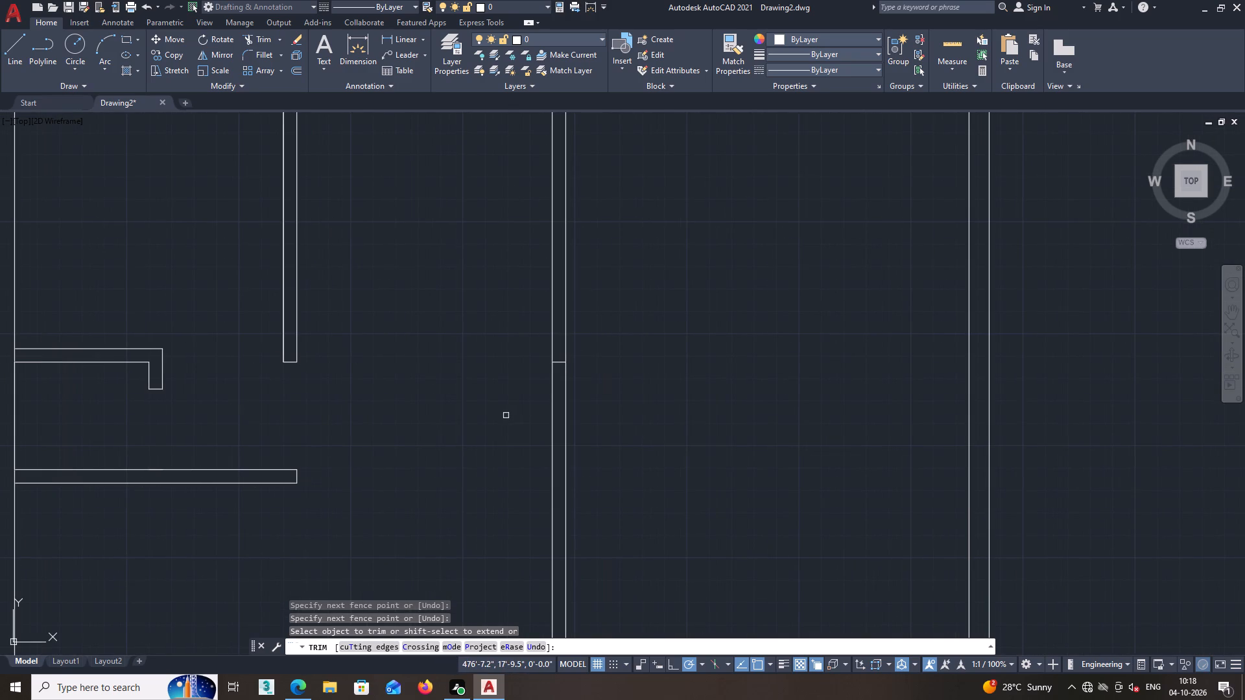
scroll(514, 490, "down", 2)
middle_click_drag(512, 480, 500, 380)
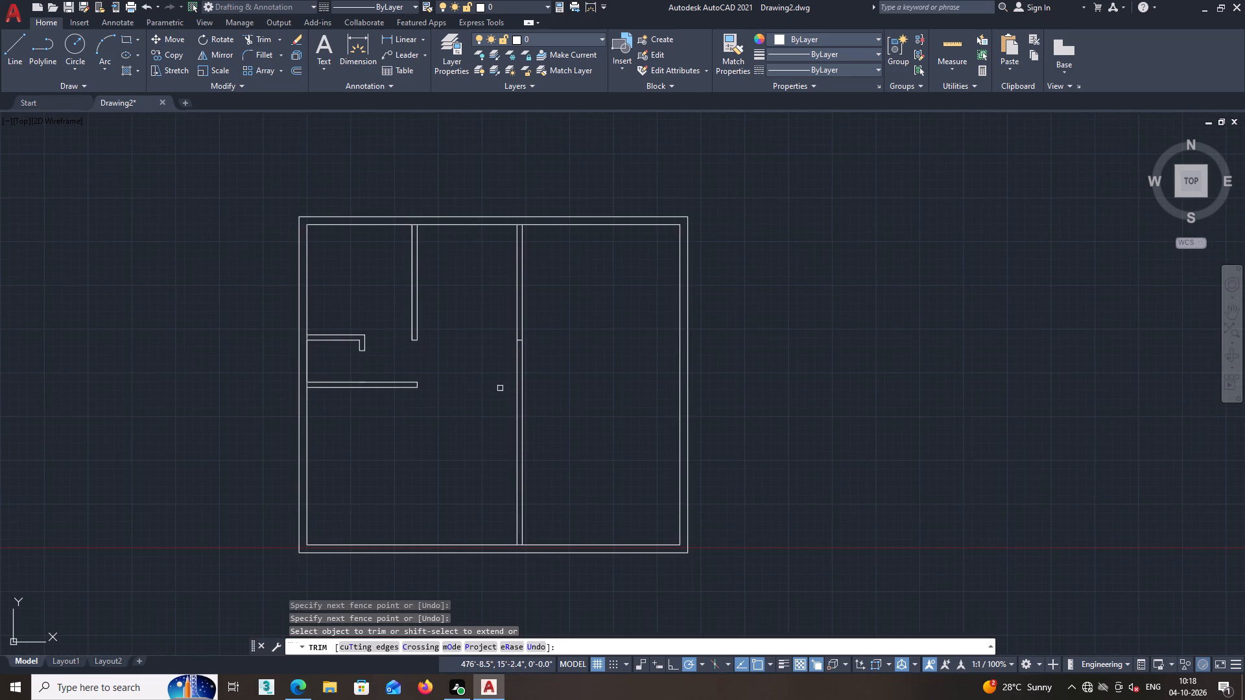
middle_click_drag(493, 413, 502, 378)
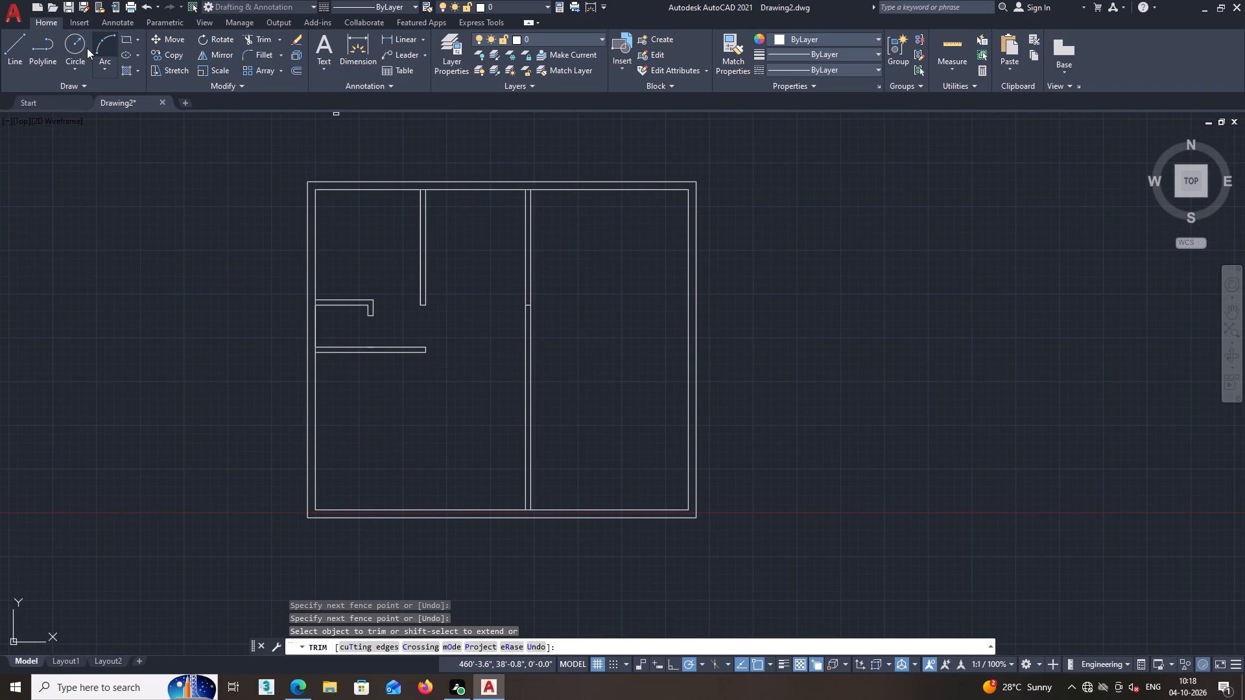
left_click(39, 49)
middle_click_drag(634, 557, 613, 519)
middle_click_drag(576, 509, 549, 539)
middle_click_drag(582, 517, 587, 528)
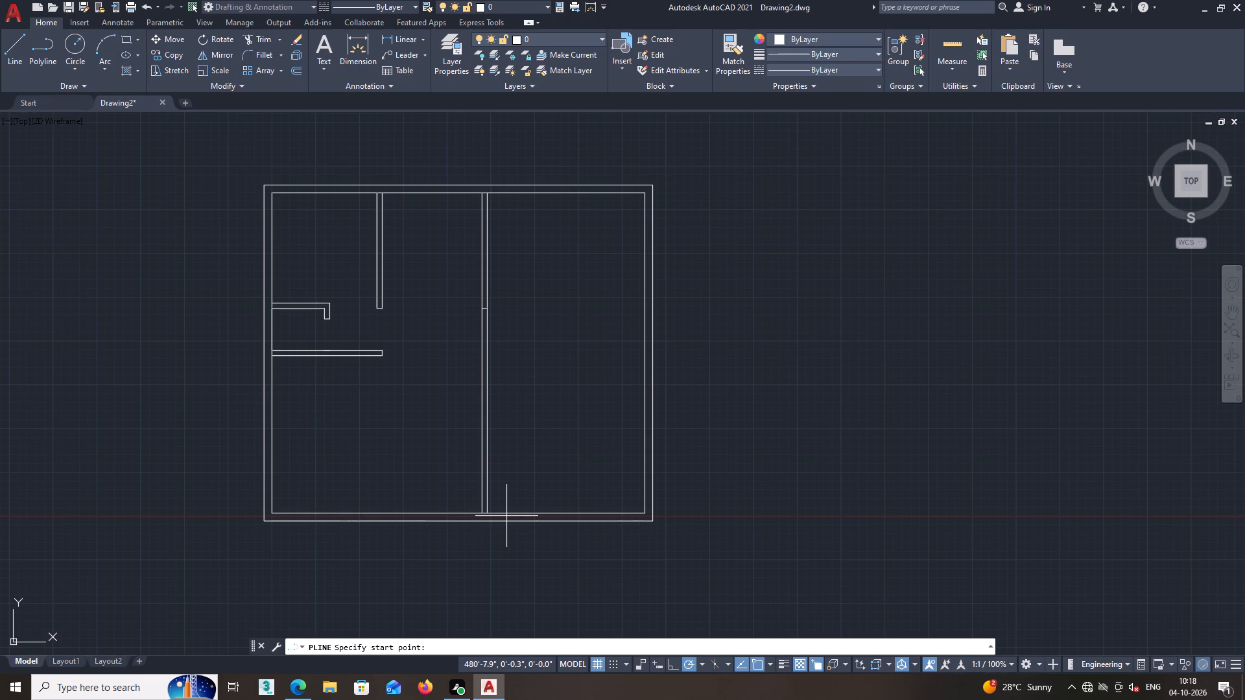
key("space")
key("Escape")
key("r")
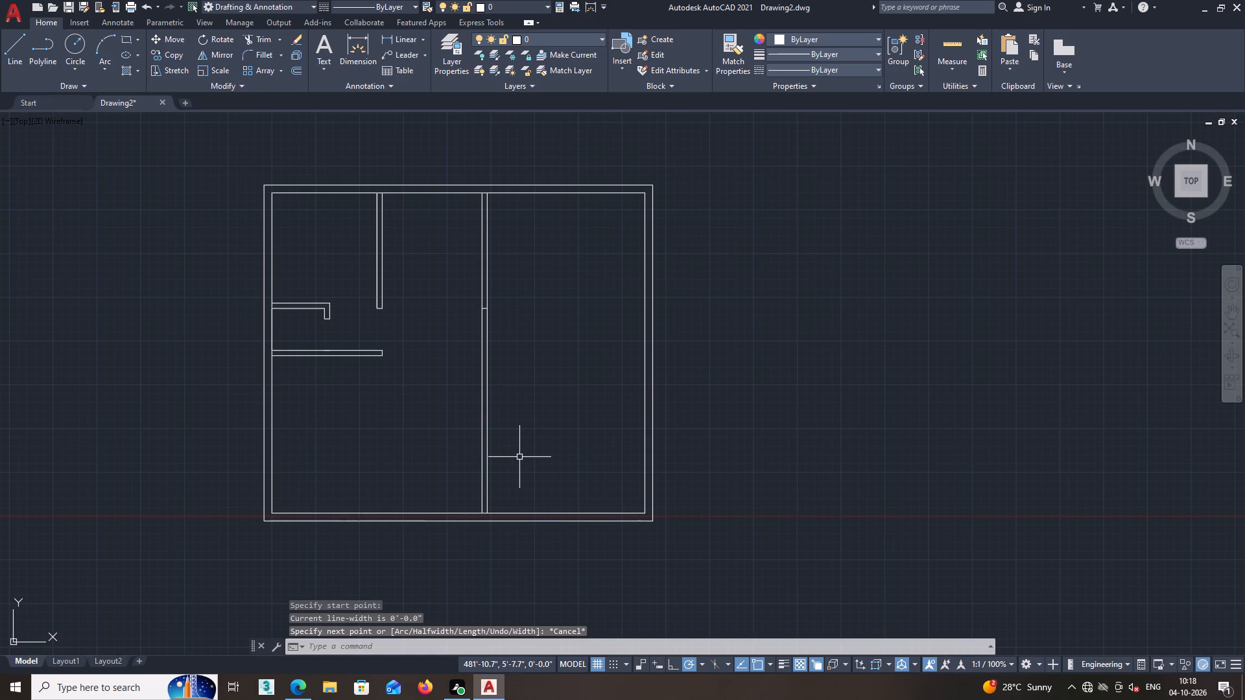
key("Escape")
Extend both lines of the lower horizontal partition across the central partition to the inner face of the east outer wall.
type("ex")
key("Return")
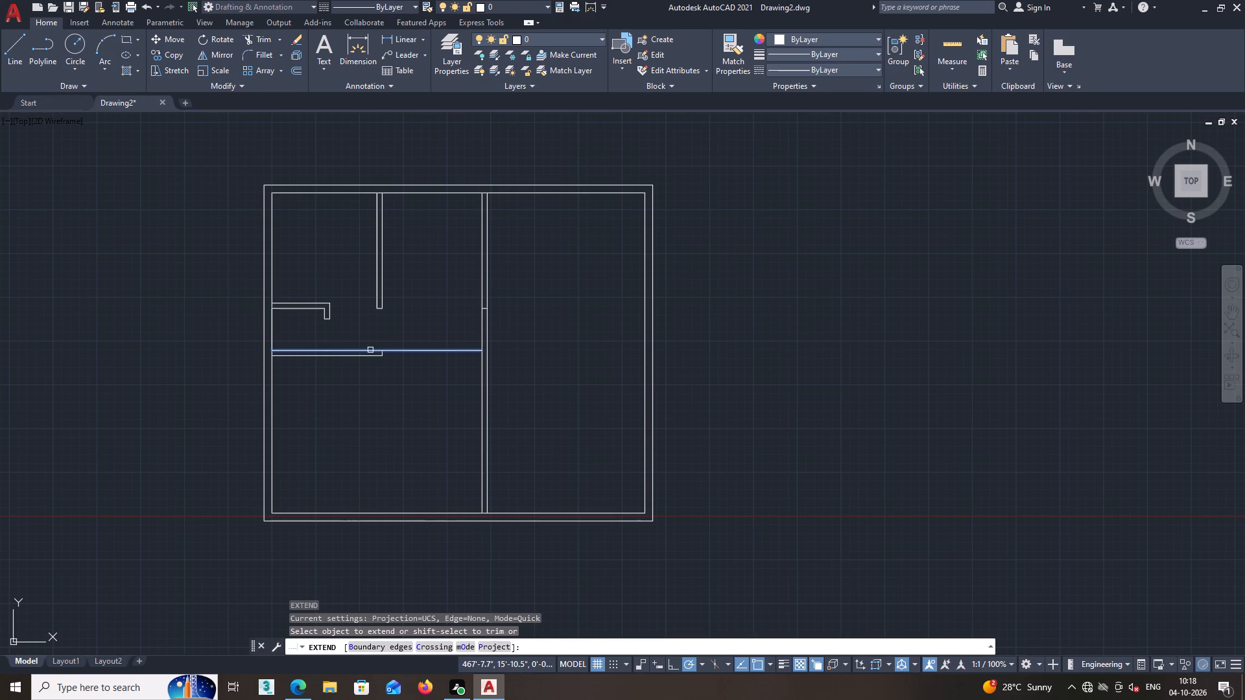
left_click(372, 351)
left_click(376, 356)
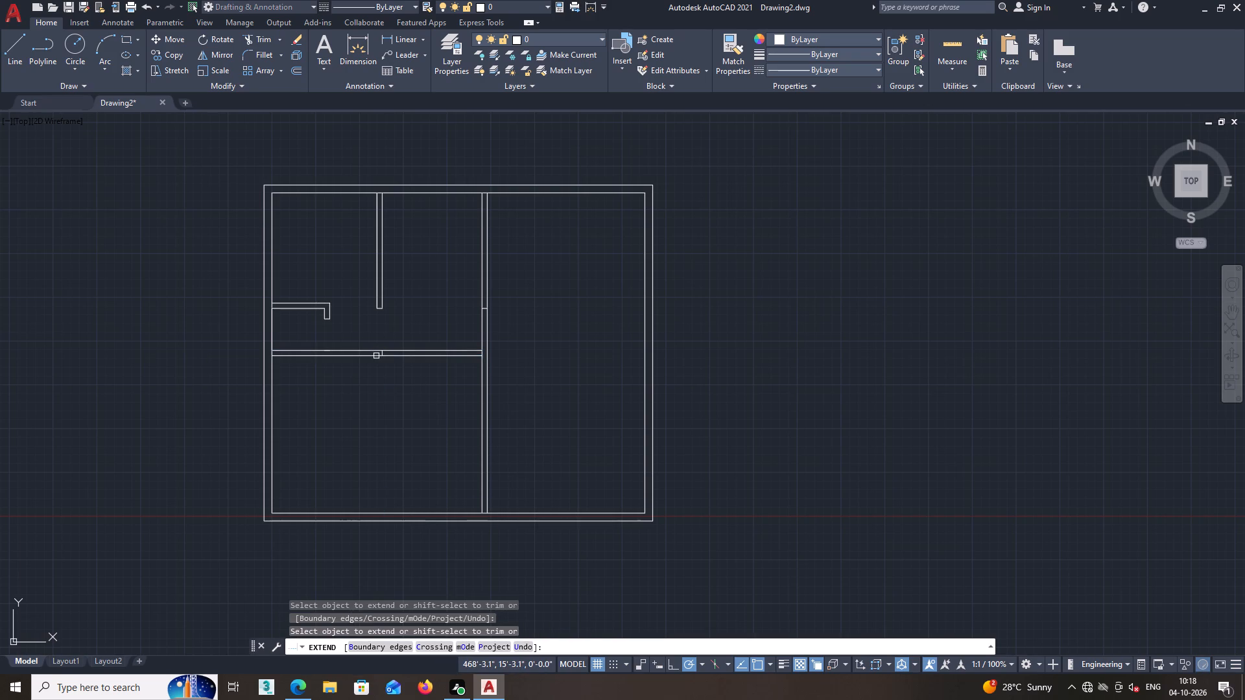
left_click(434, 351)
left_click(442, 356)
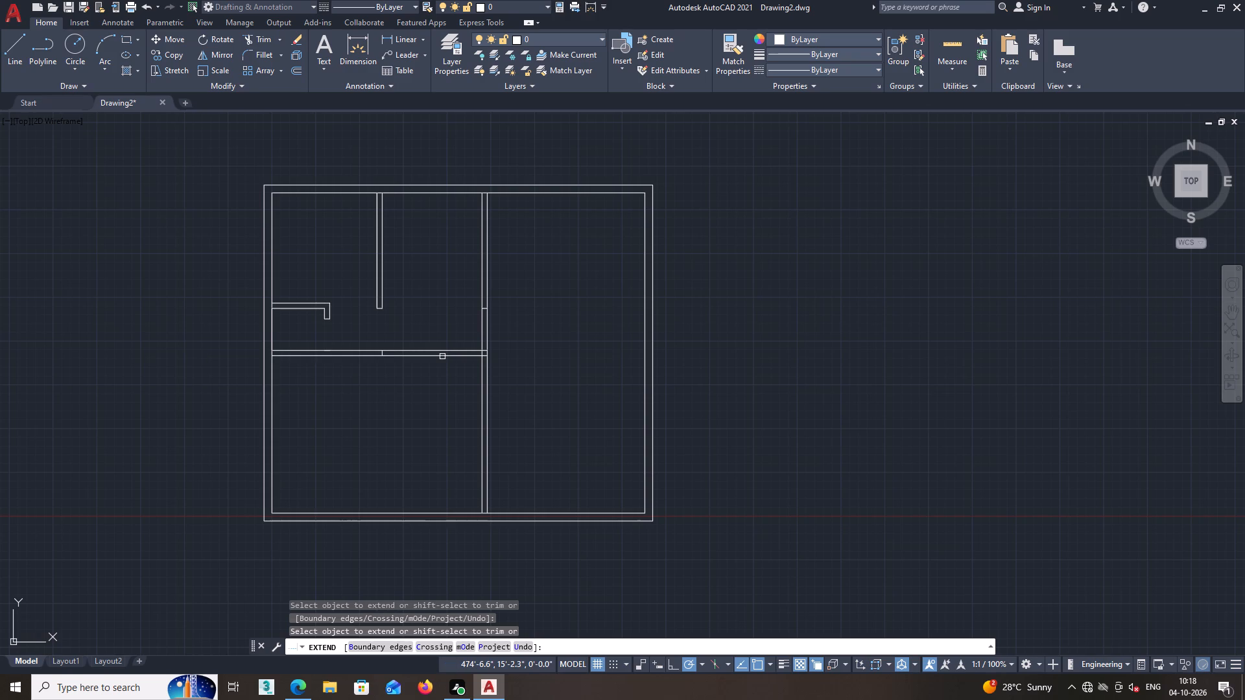
left_click(451, 351)
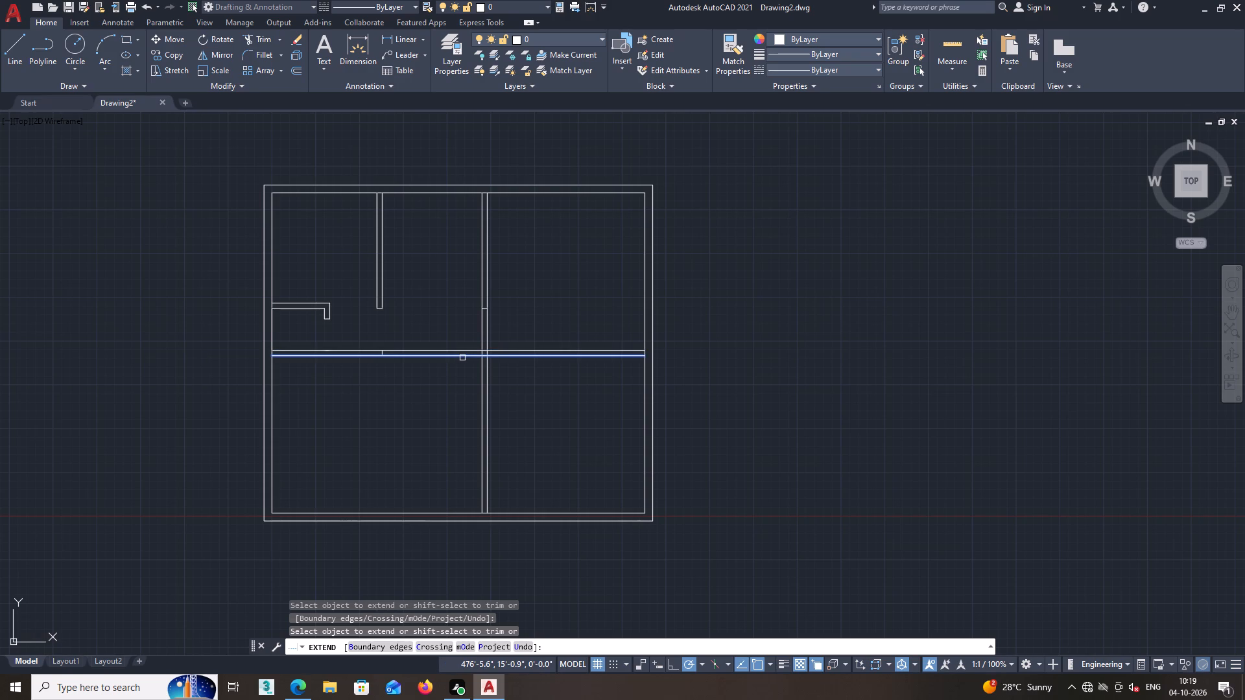
left_click(462, 358)
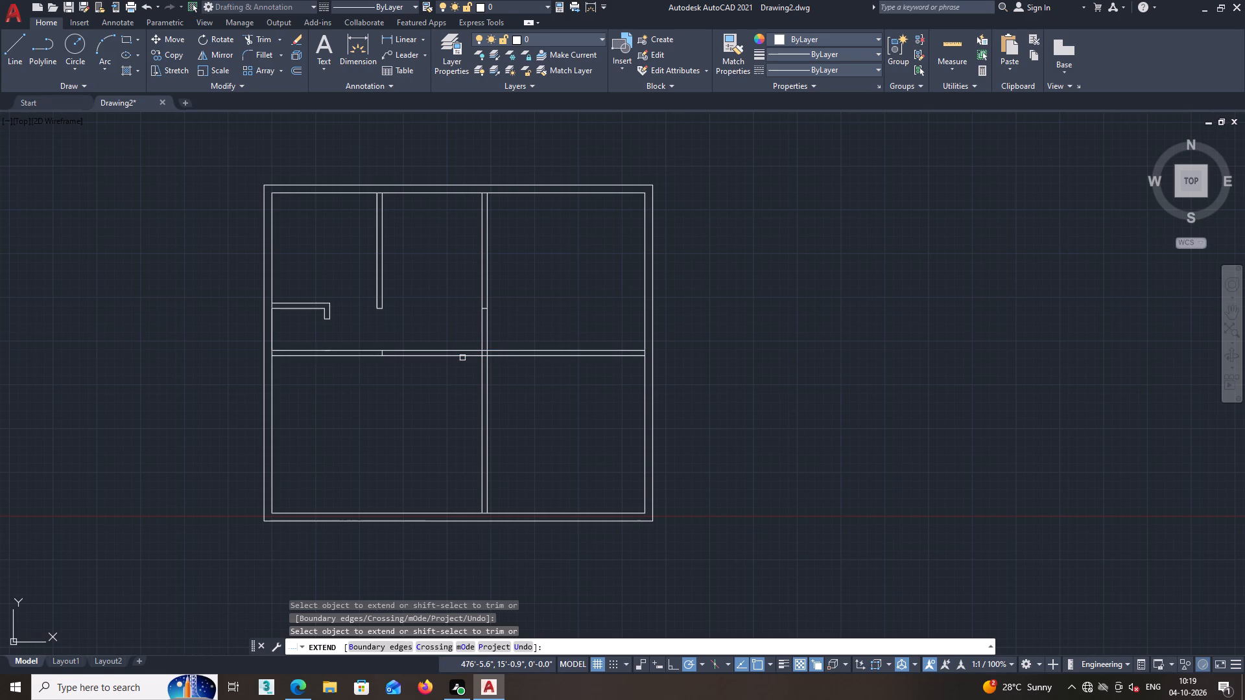
key("space")
Trim the extended partition lines between the lower horizontal partition's closed end and the central partition, and inside the central partition.
type("tr")
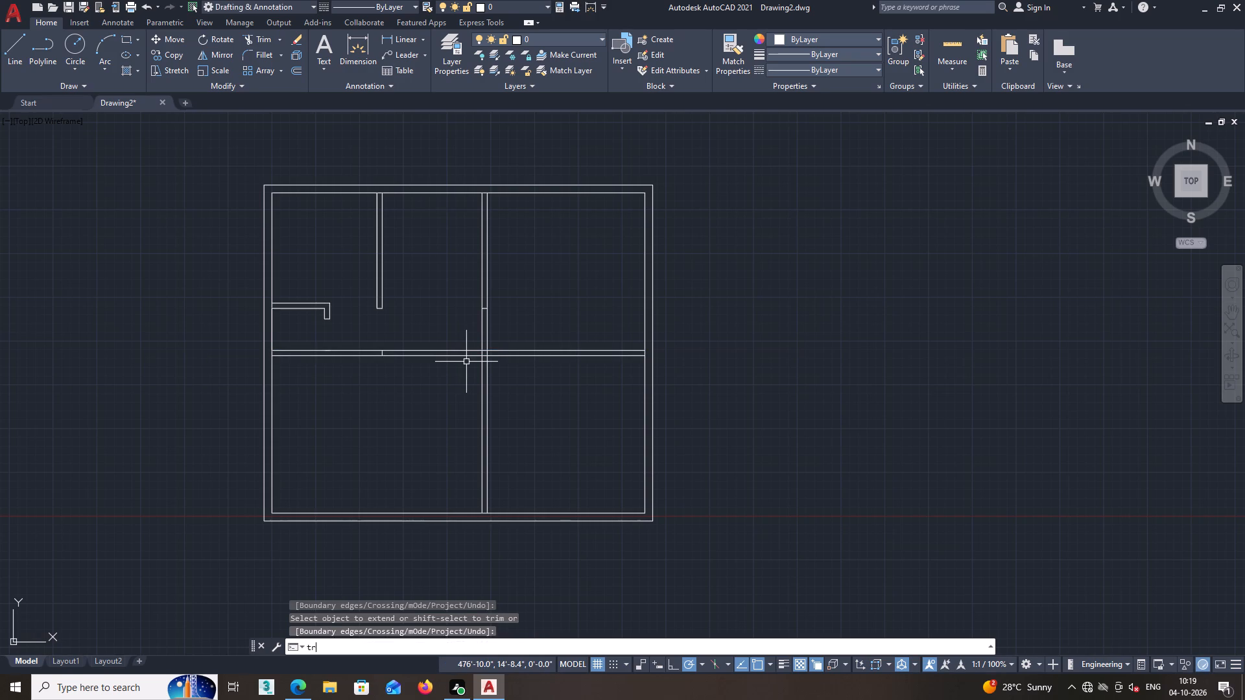
key("Return")
left_click(433, 327)
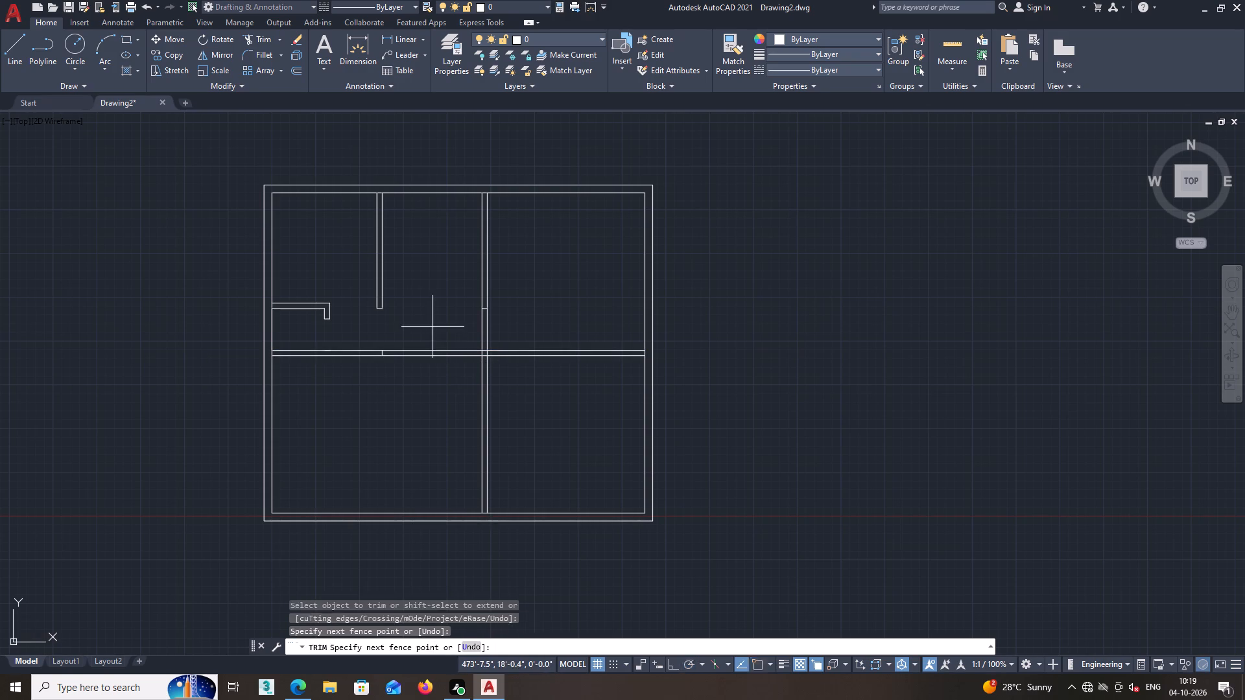
left_click(432, 367)
scroll(492, 352, "up", 2)
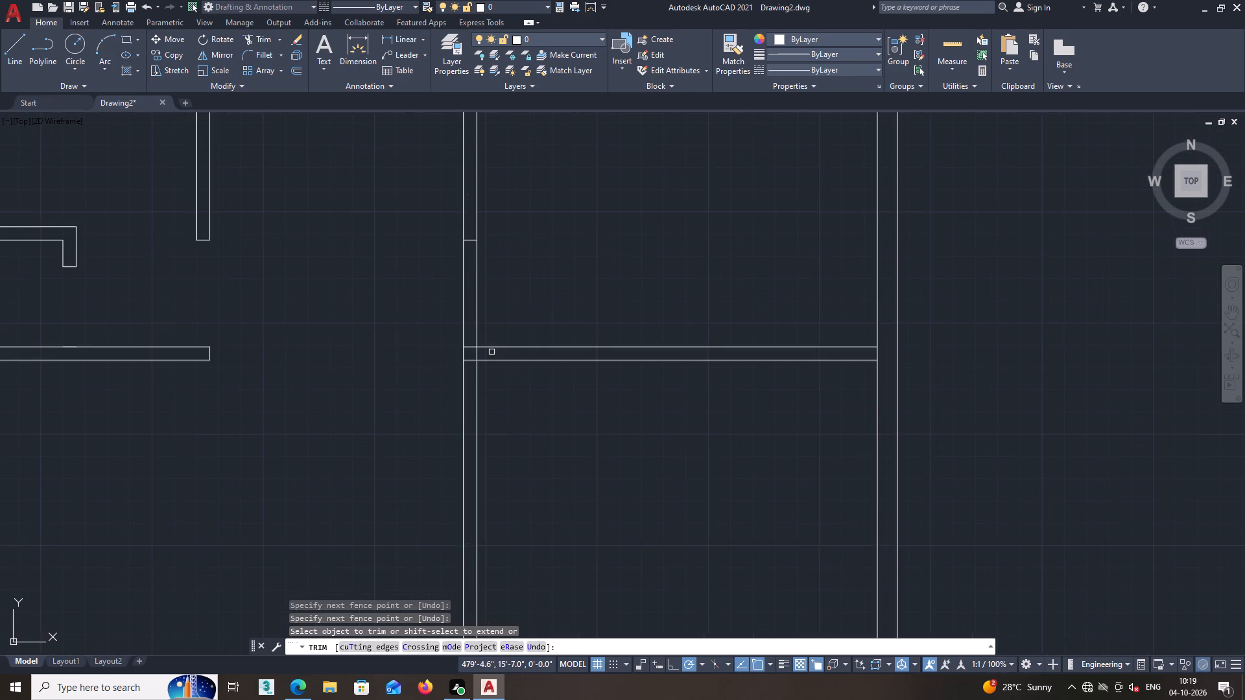
scroll(491, 352, "up", 1)
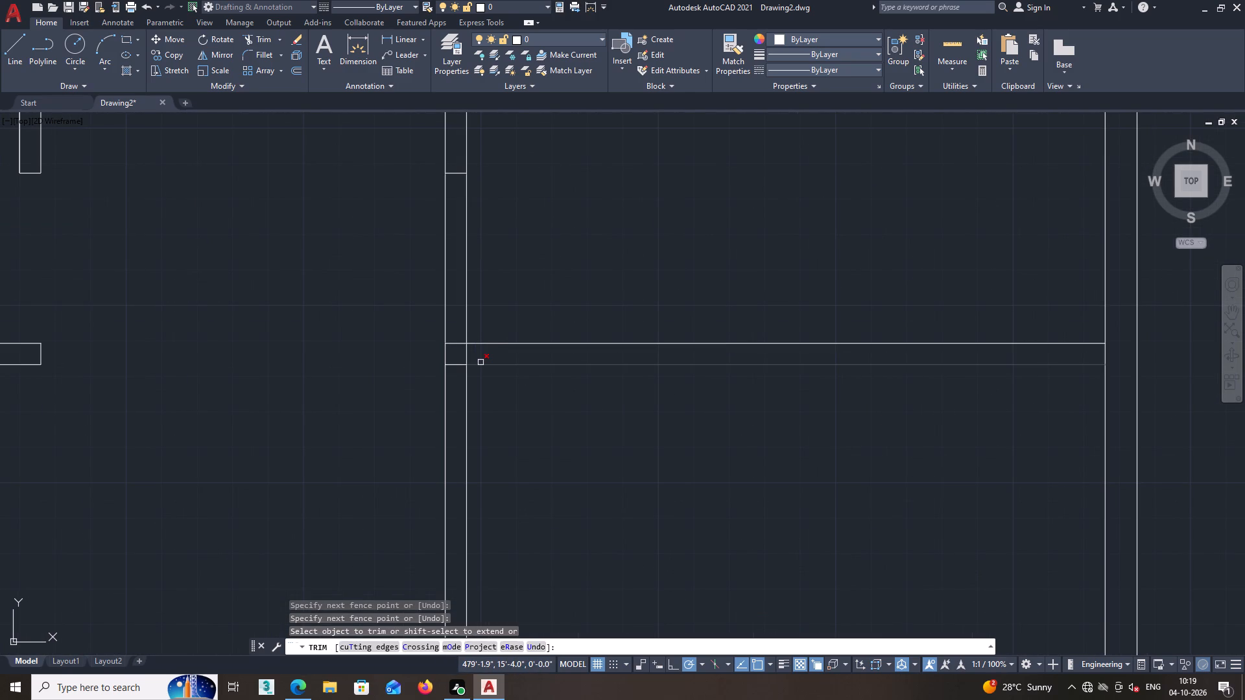
left_click(455, 335)
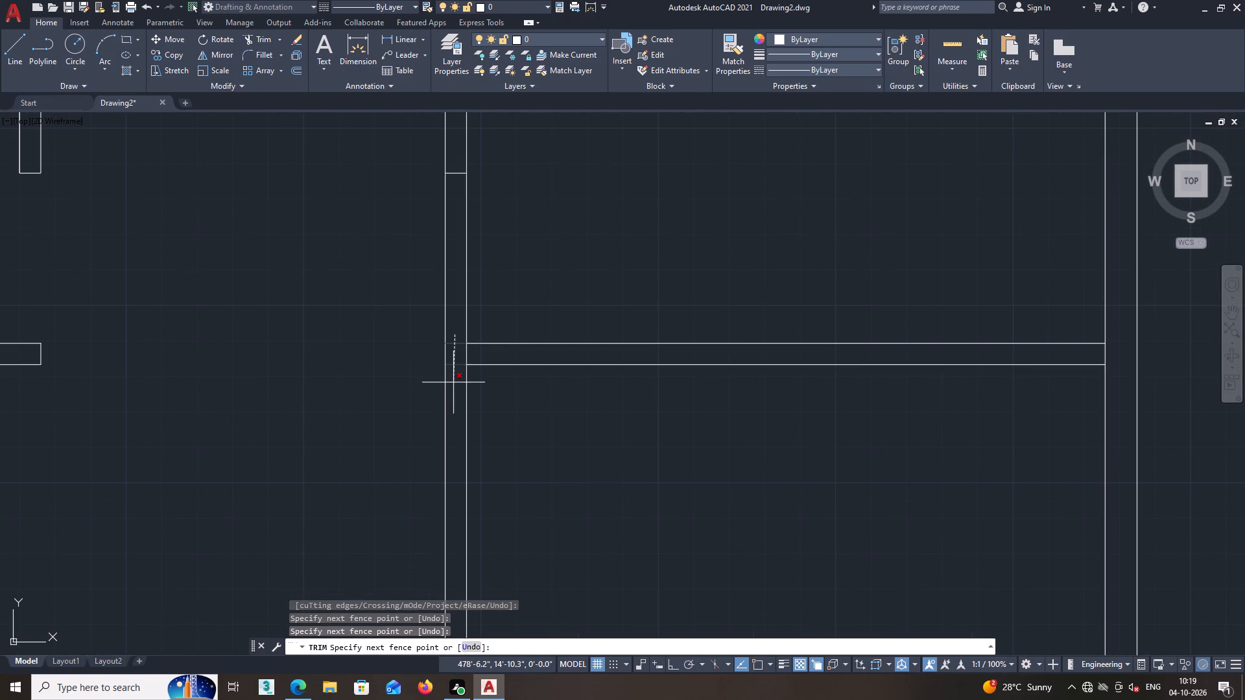
left_click(453, 382)
Draw a short horizontal line across the central vertical partition, slightly above the new east horizontal partition.
scroll(453, 382, "down", 2)
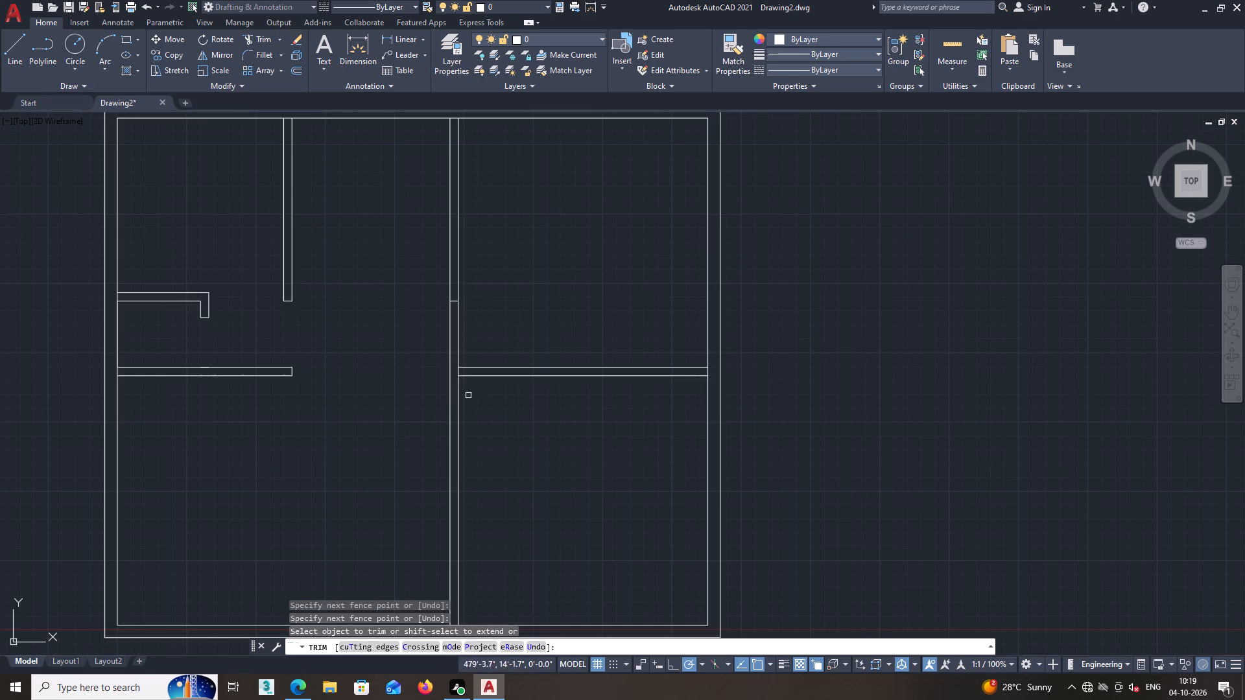
middle_click_drag(527, 408, 541, 426)
left_click(18, 35)
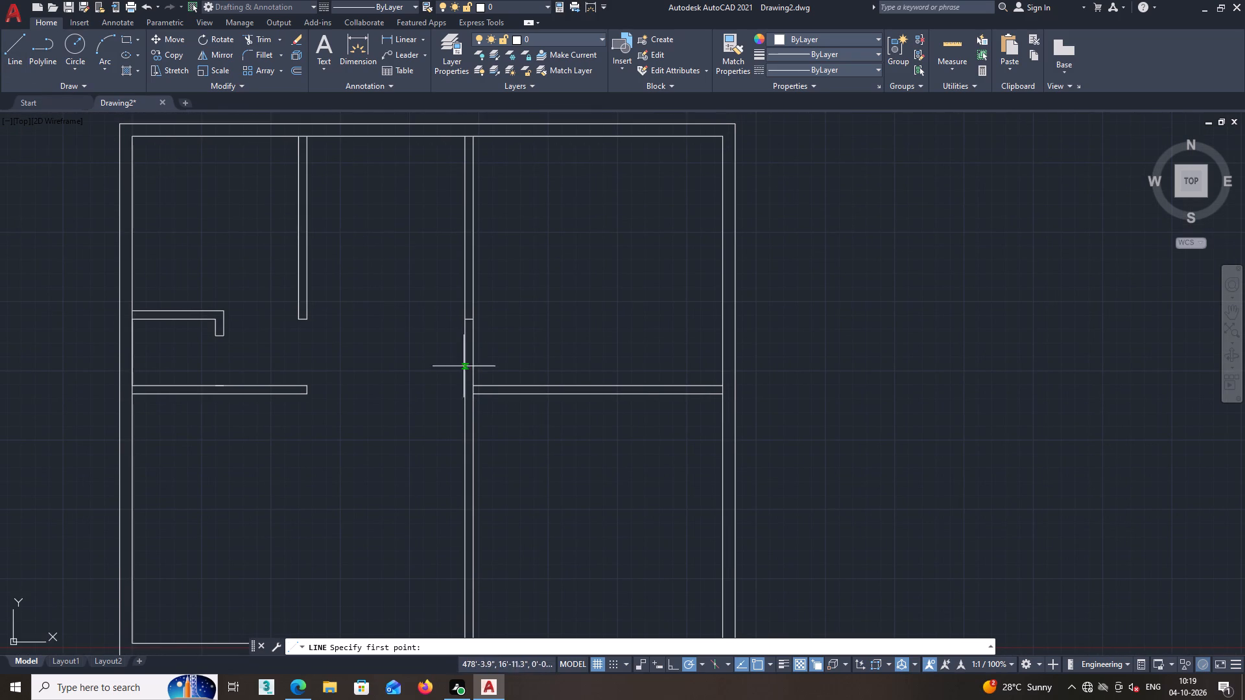
scroll(469, 377, "up", 4)
middle_click_drag(428, 341, 469, 399)
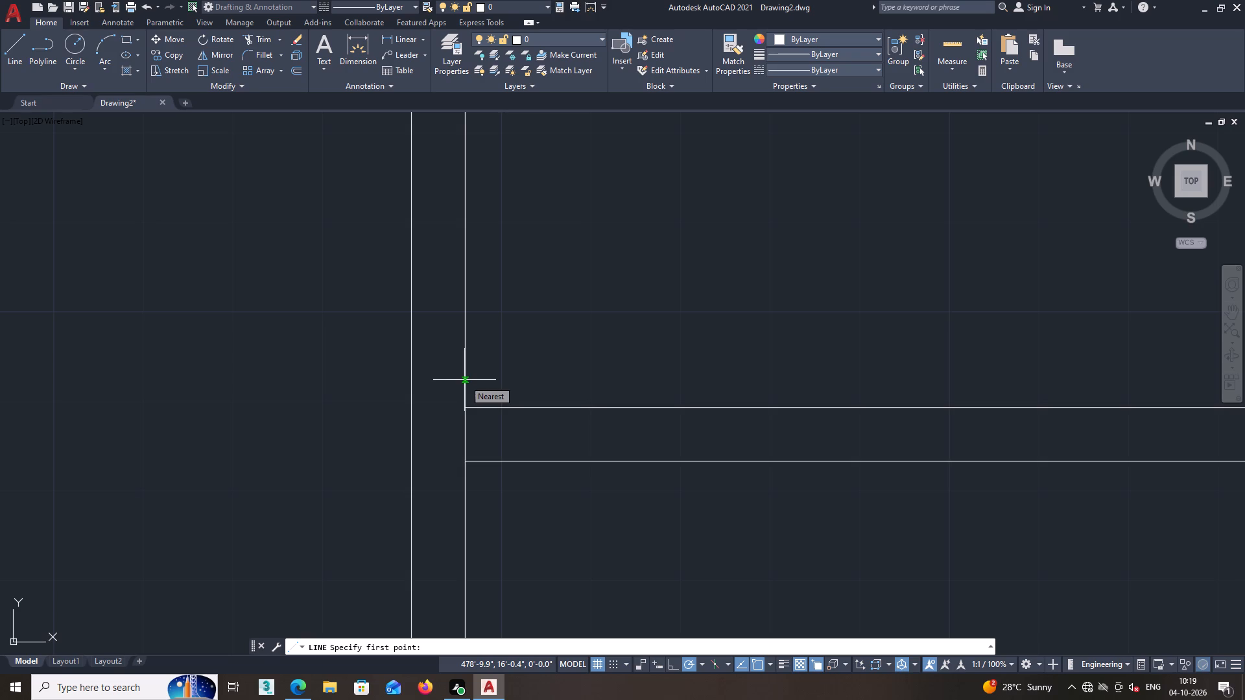
left_click(464, 381)
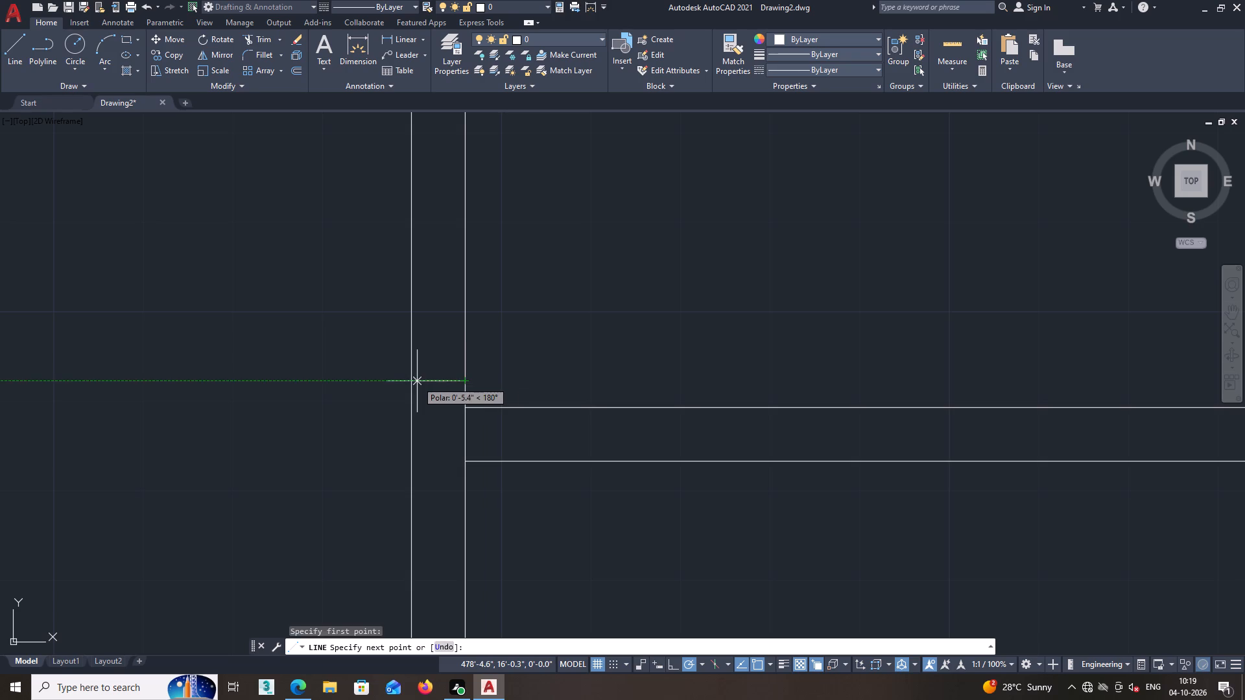
left_click(412, 381)
key("space")
scroll(460, 394, "down", 2)
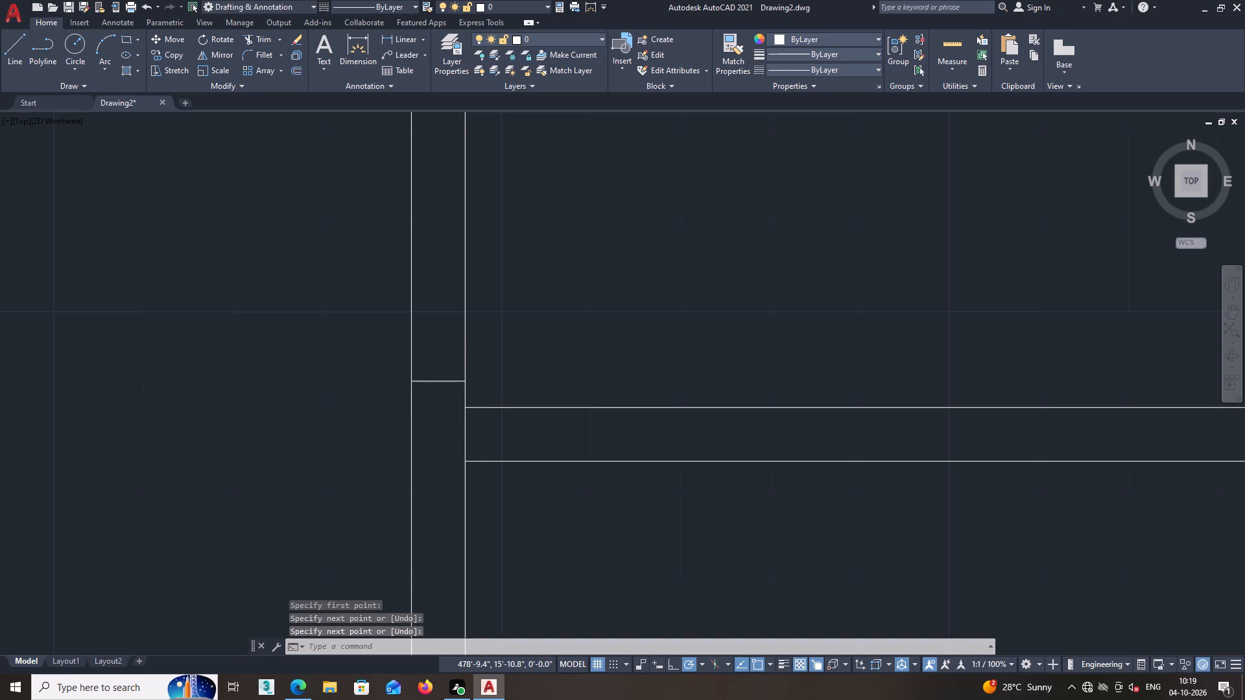
middle_click_drag(471, 432, 478, 404)
scroll(480, 406, "down", 1)
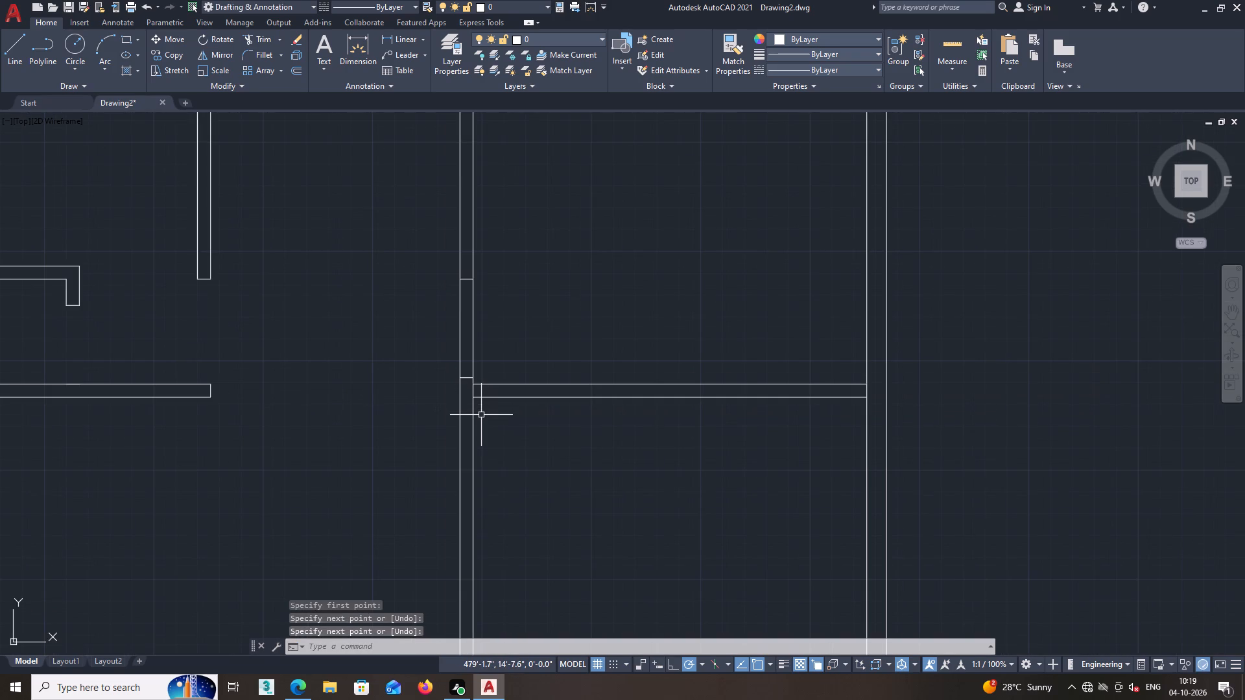
middle_click_drag(482, 406, 484, 437)
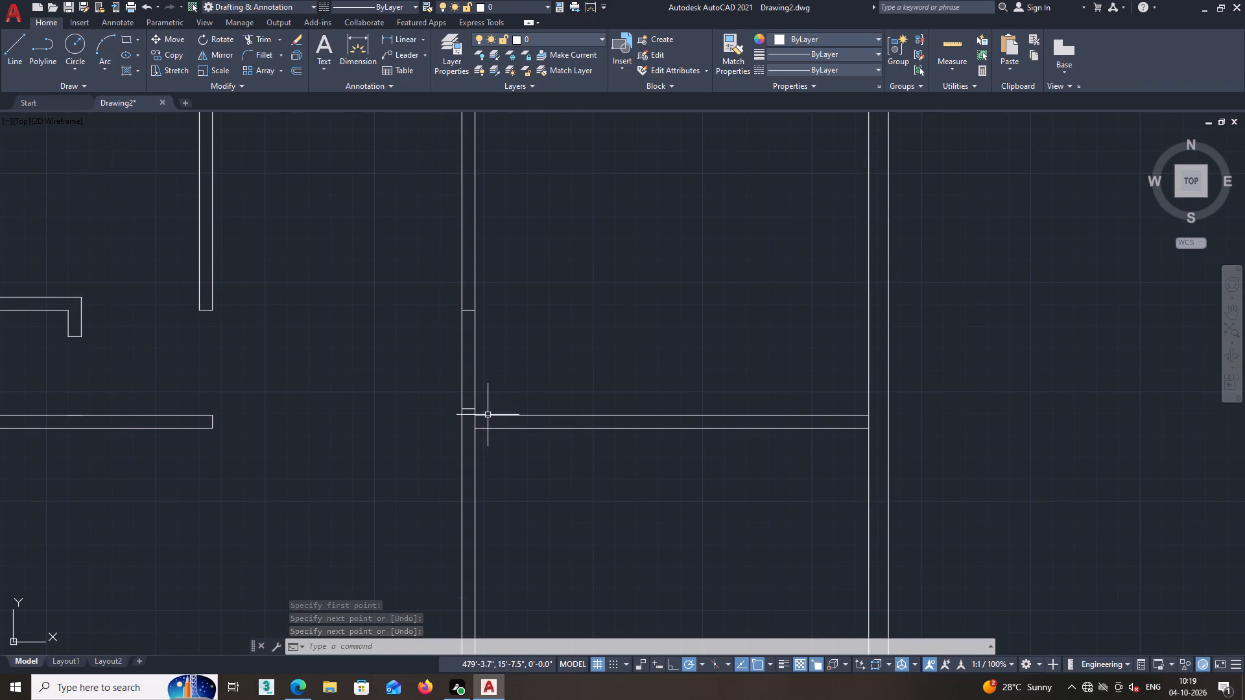
Trim both lines of the central vertical partition between its two short cross lines to open a doorway.
scroll(484, 388, "up", 1)
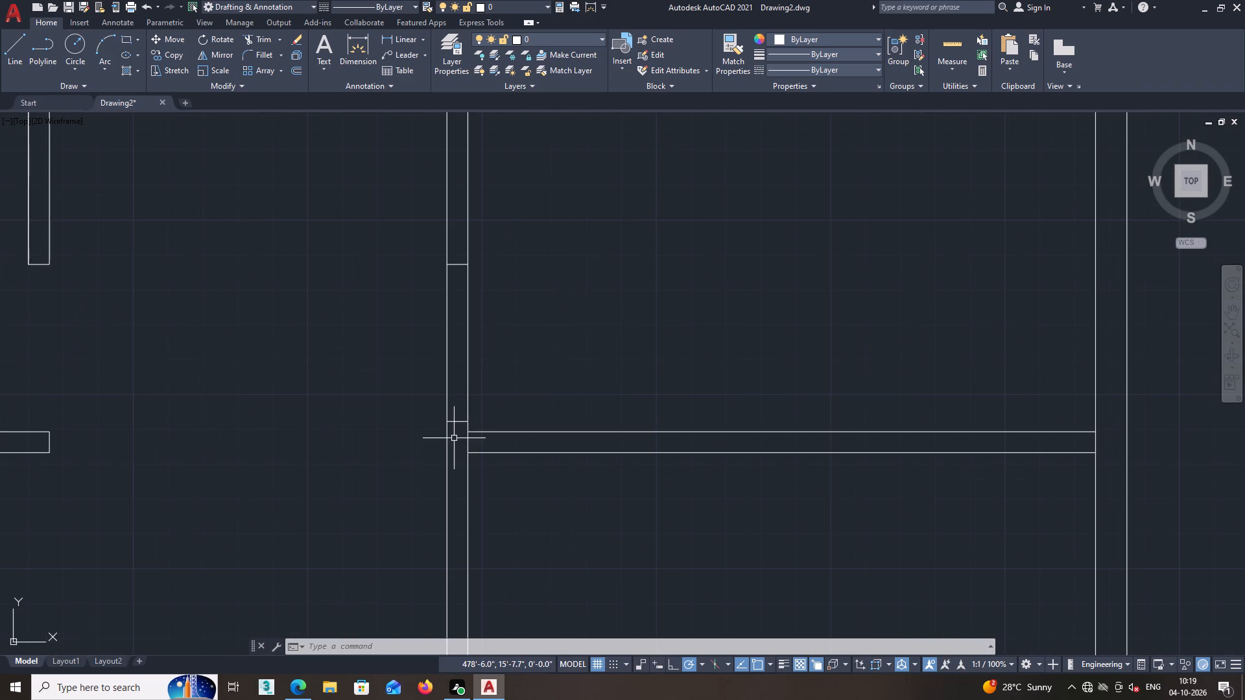
scroll(454, 436, "up", 1)
scroll(454, 436, "down", 1)
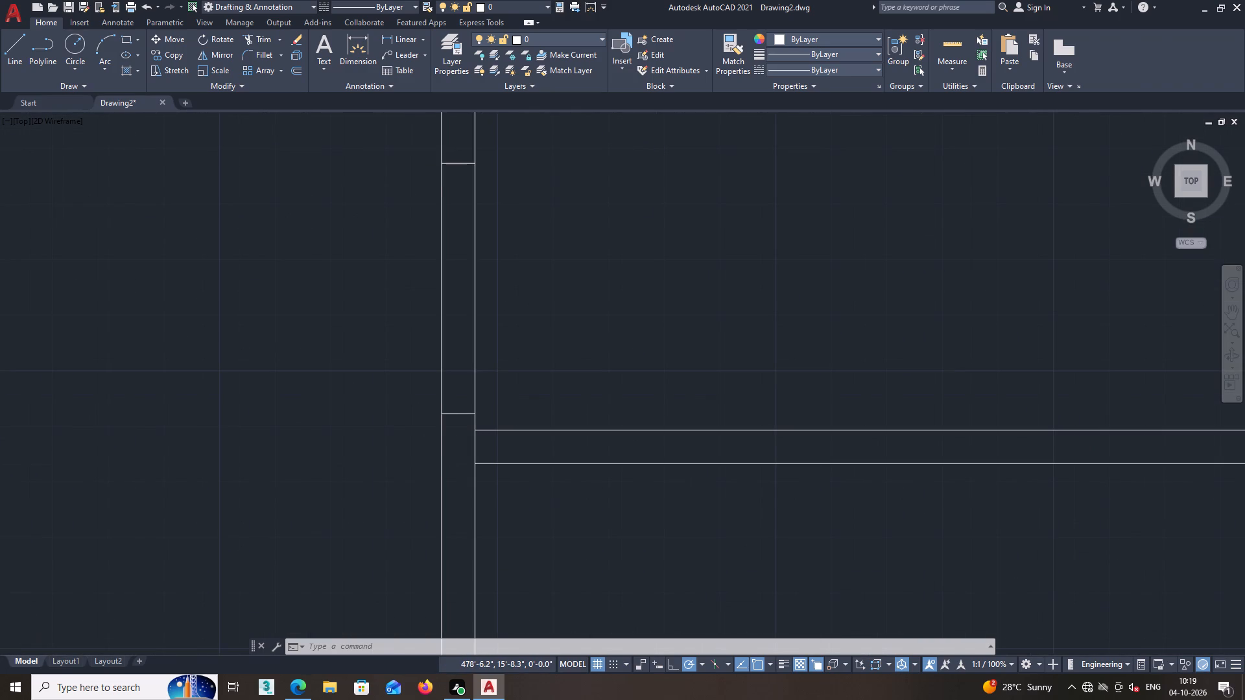
type("tr")
key("Return")
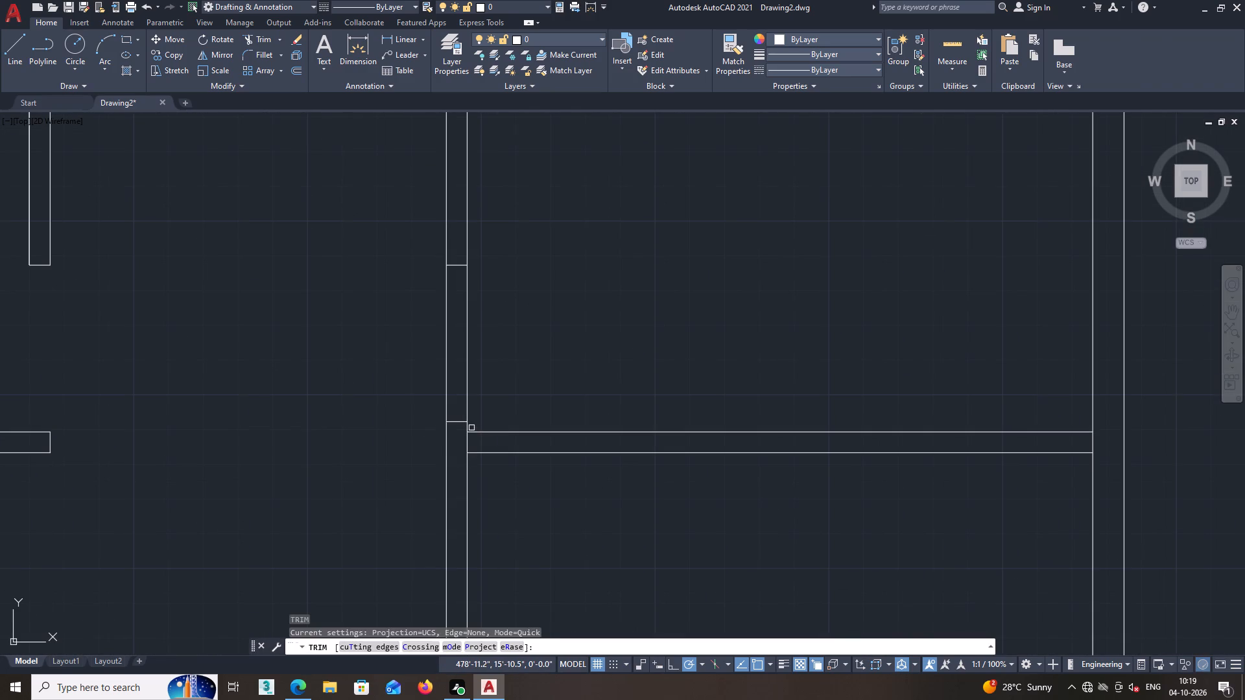
left_click(535, 341)
left_click(407, 353)
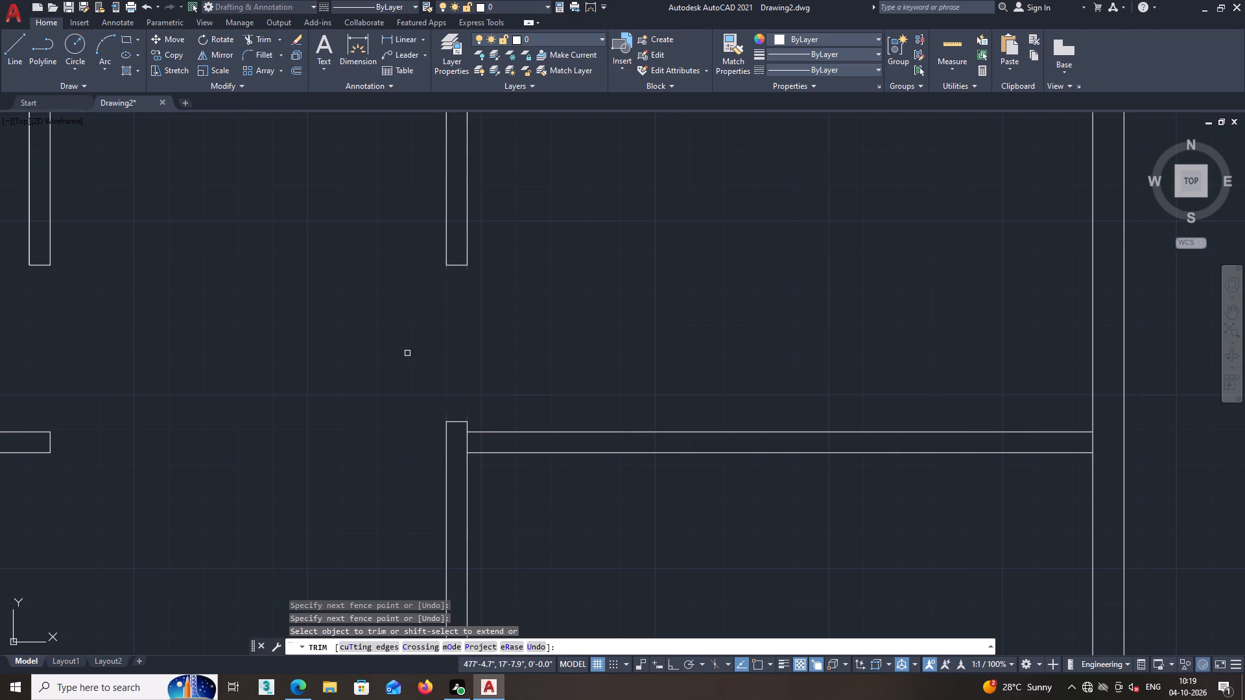
Trim the central partition's east line where the east horizontal partition meets it, joining the two walls.
middle_click(473, 440)
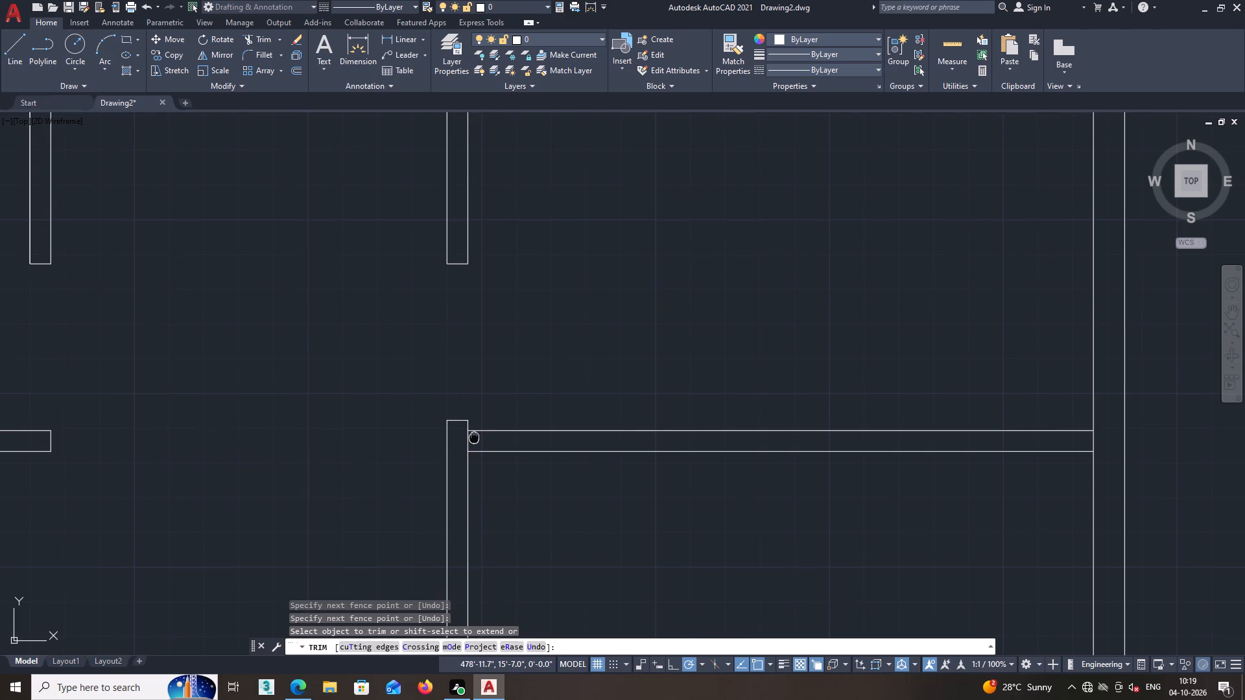
scroll(482, 434, "up", 1)
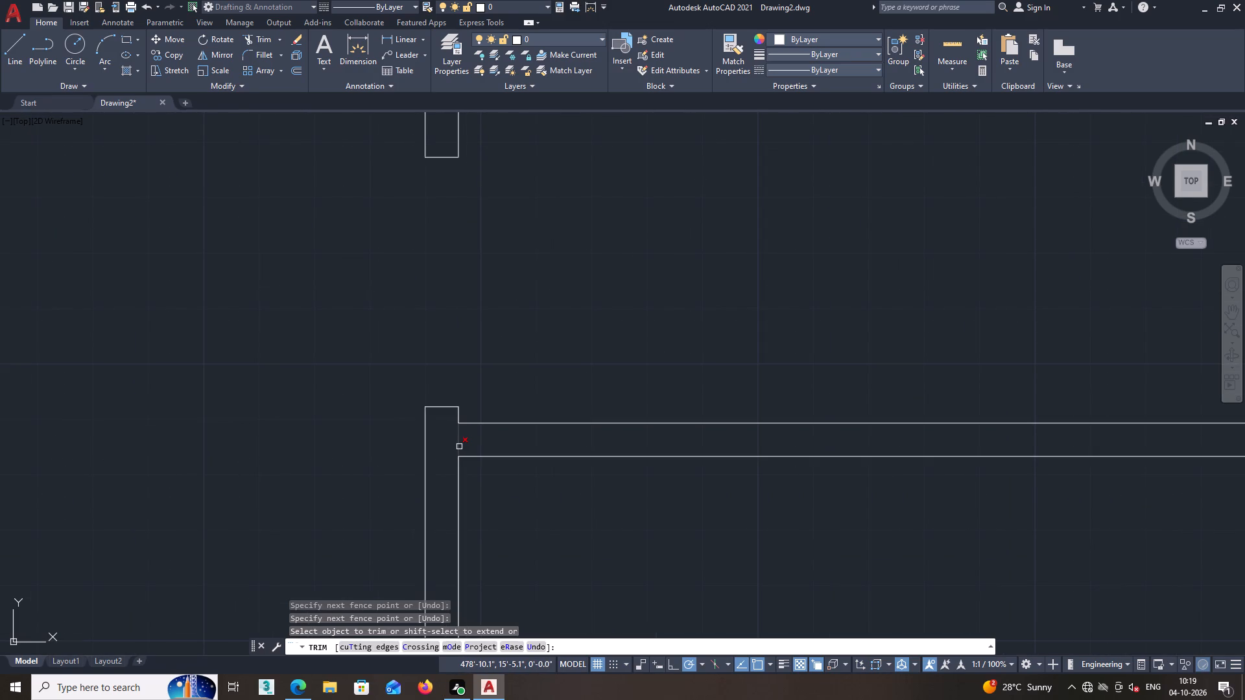
left_click(459, 447)
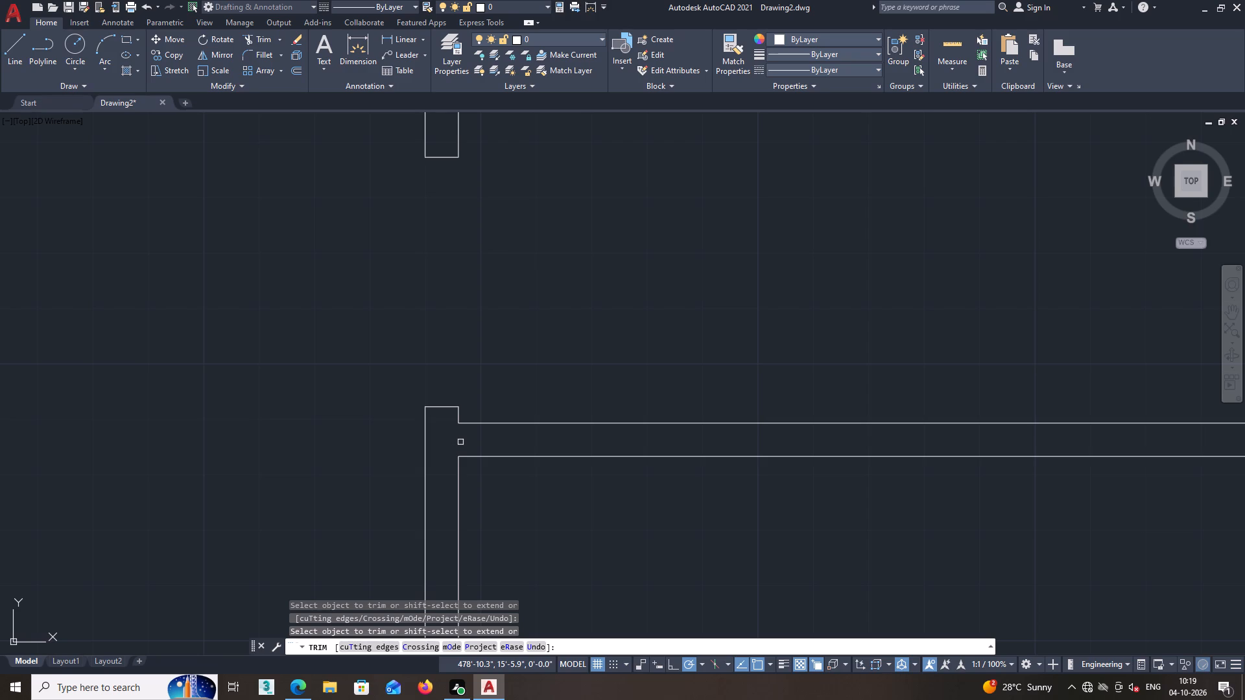
Draw a horizontal line slightly above the south wall, from the west wall's outer face to just past the central partition.
scroll(463, 441, "down", 1)
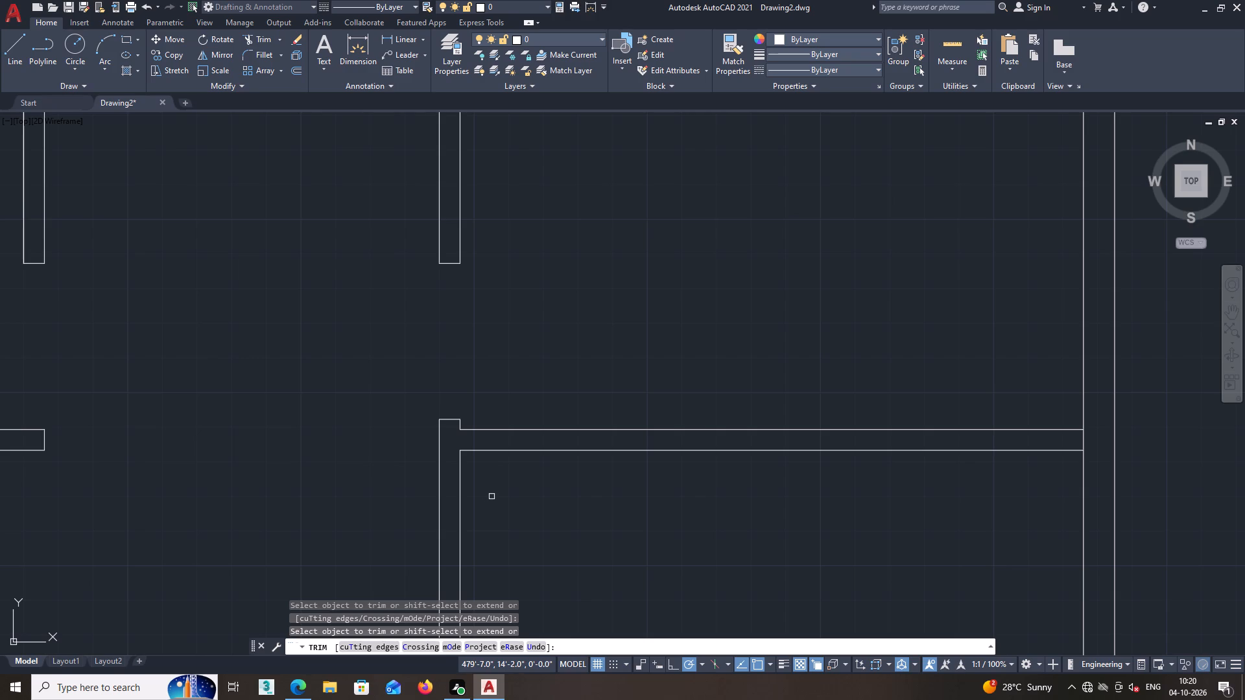
middle_click_drag(492, 496, 489, 412)
scroll(490, 411, "down", 2)
middle_click_drag(518, 454, 519, 437)
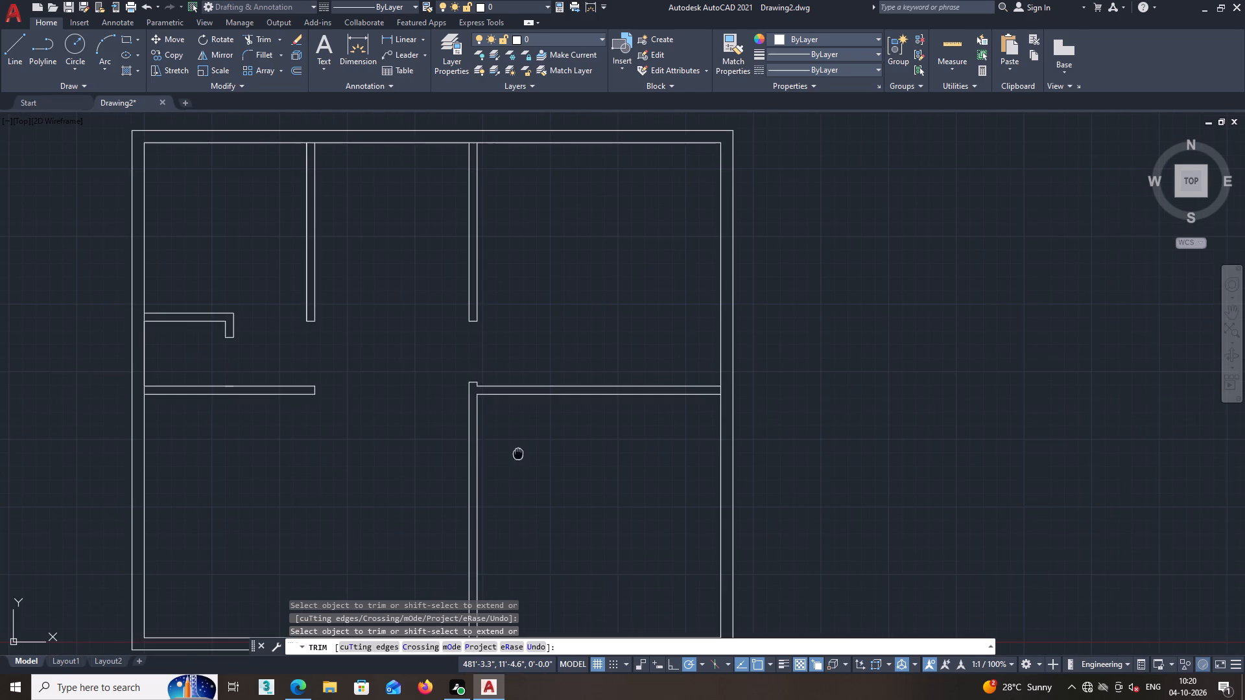
middle_click_drag(519, 437, 519, 419)
middle_click_drag(520, 476, 525, 417)
middle_click_drag(528, 489, 531, 460)
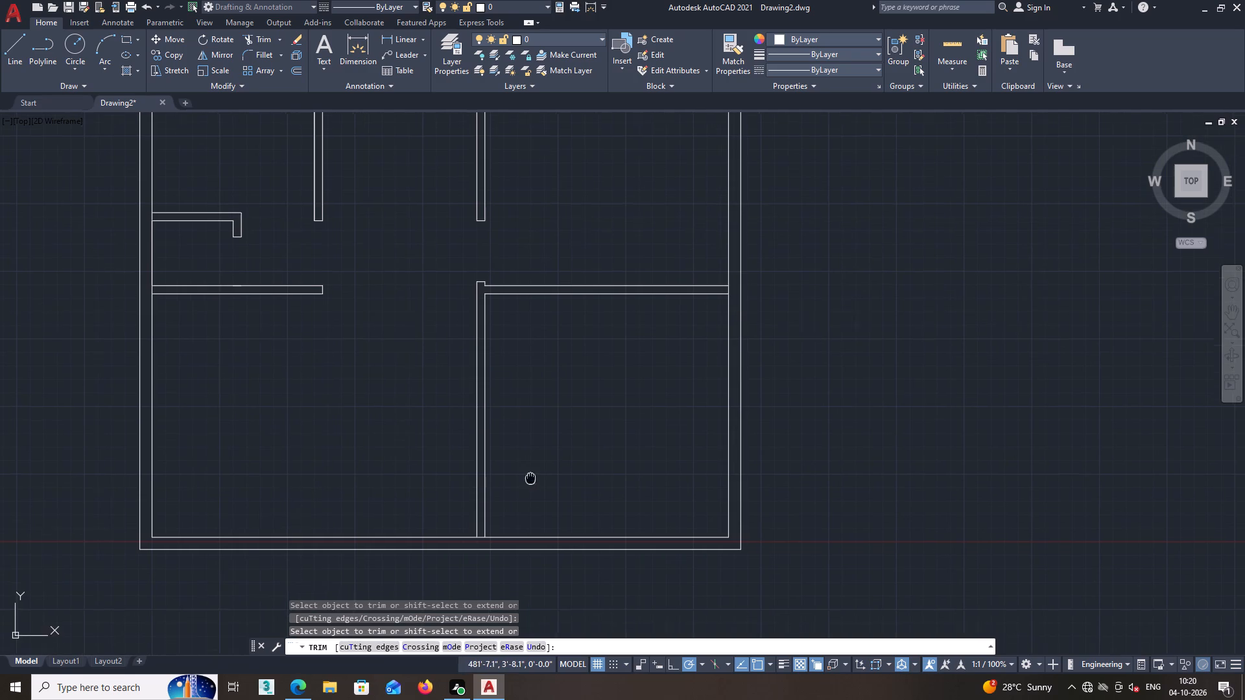
middle_click_drag(531, 460, 531, 454)
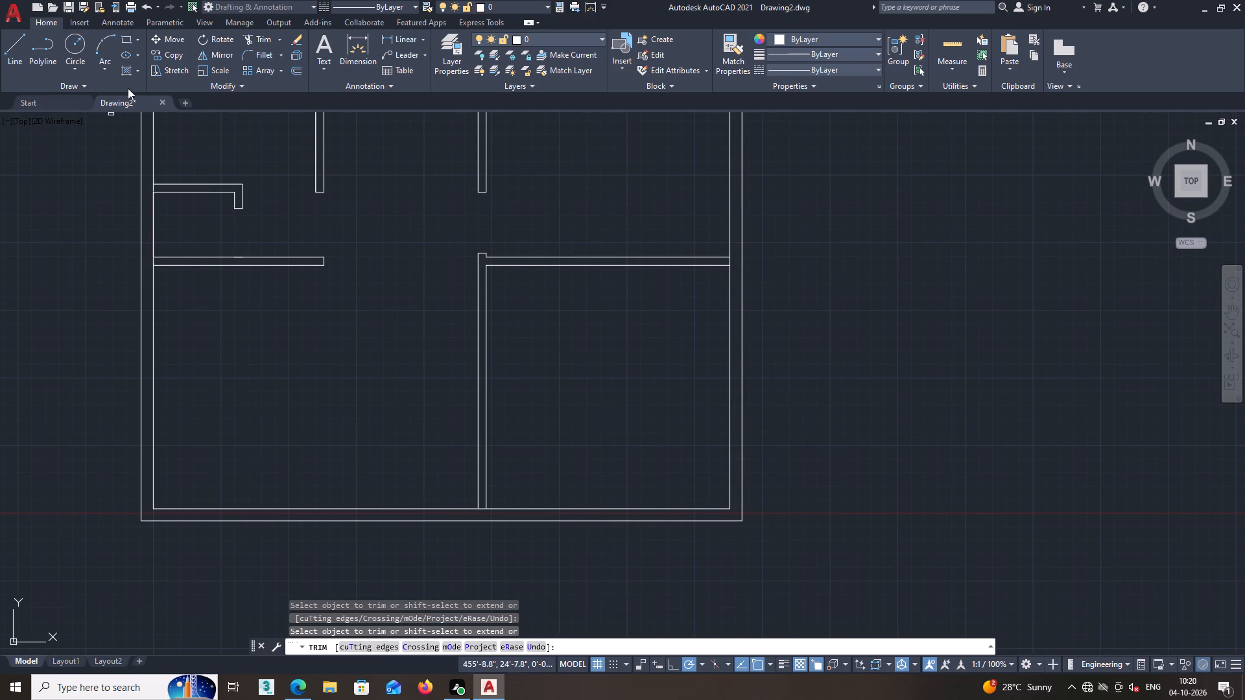
left_click(23, 36)
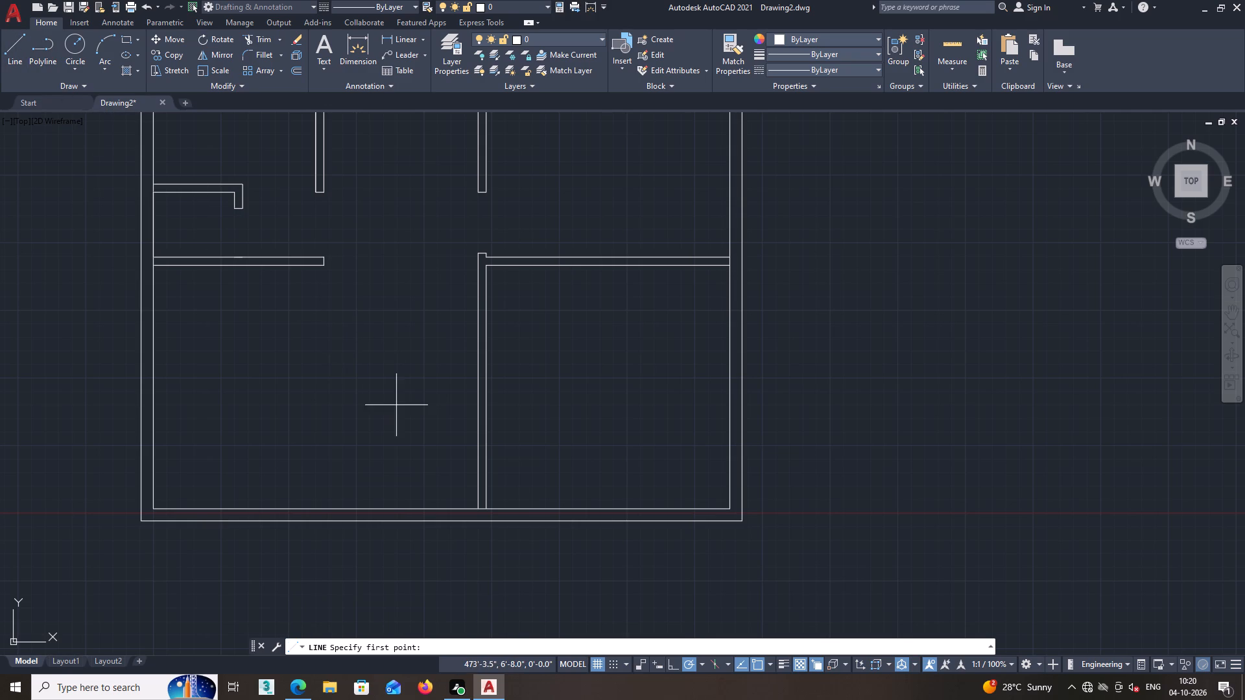
middle_click_drag(396, 405, 412, 391)
middle_click_drag(171, 487, 180, 476)
scroll(204, 491, "up", 2)
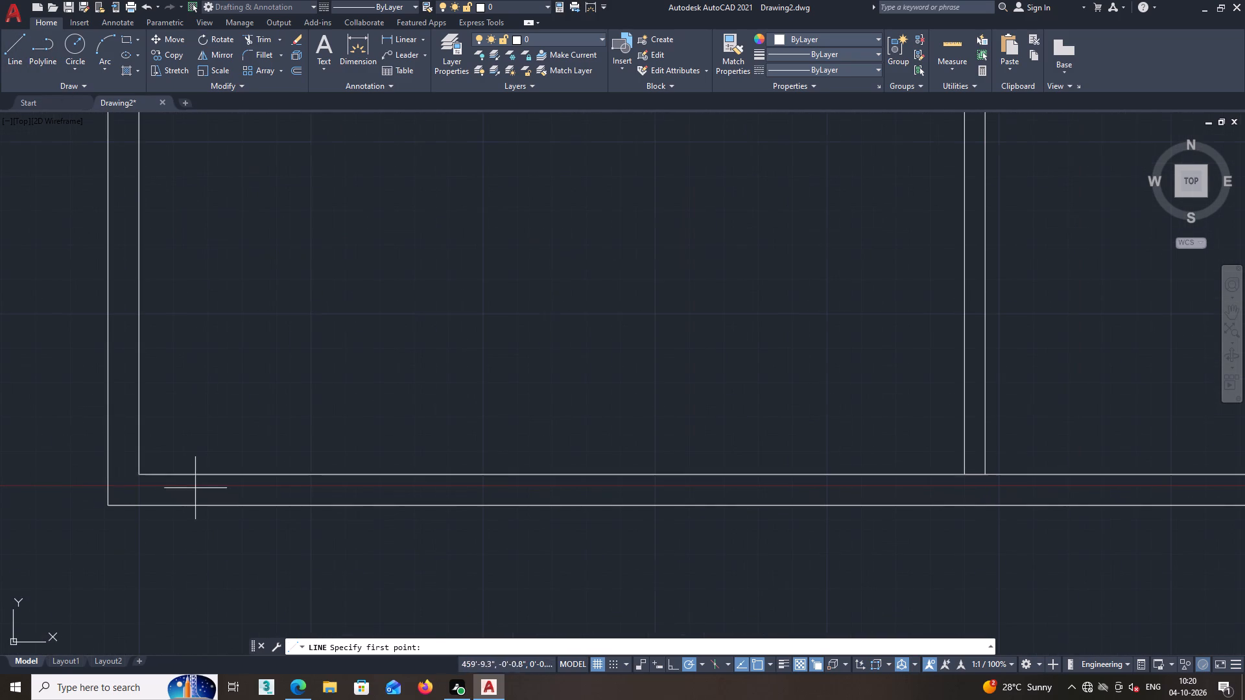
left_click(108, 448)
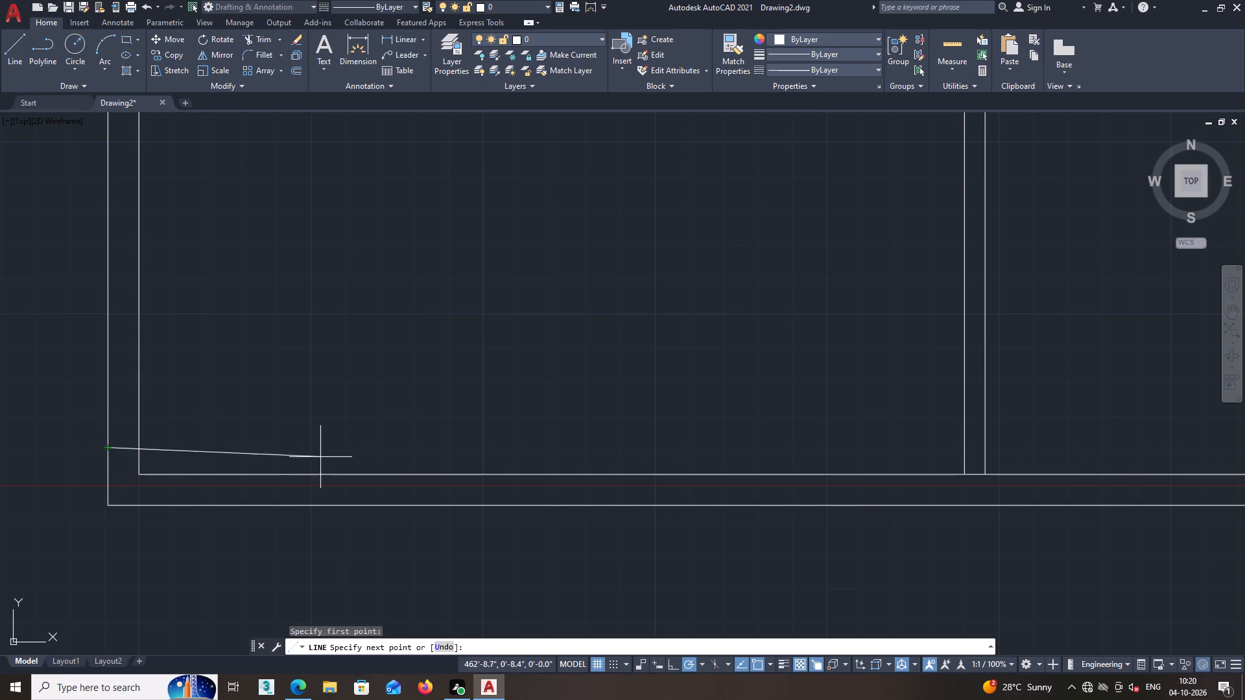
middle_click_drag(576, 443, 497, 442)
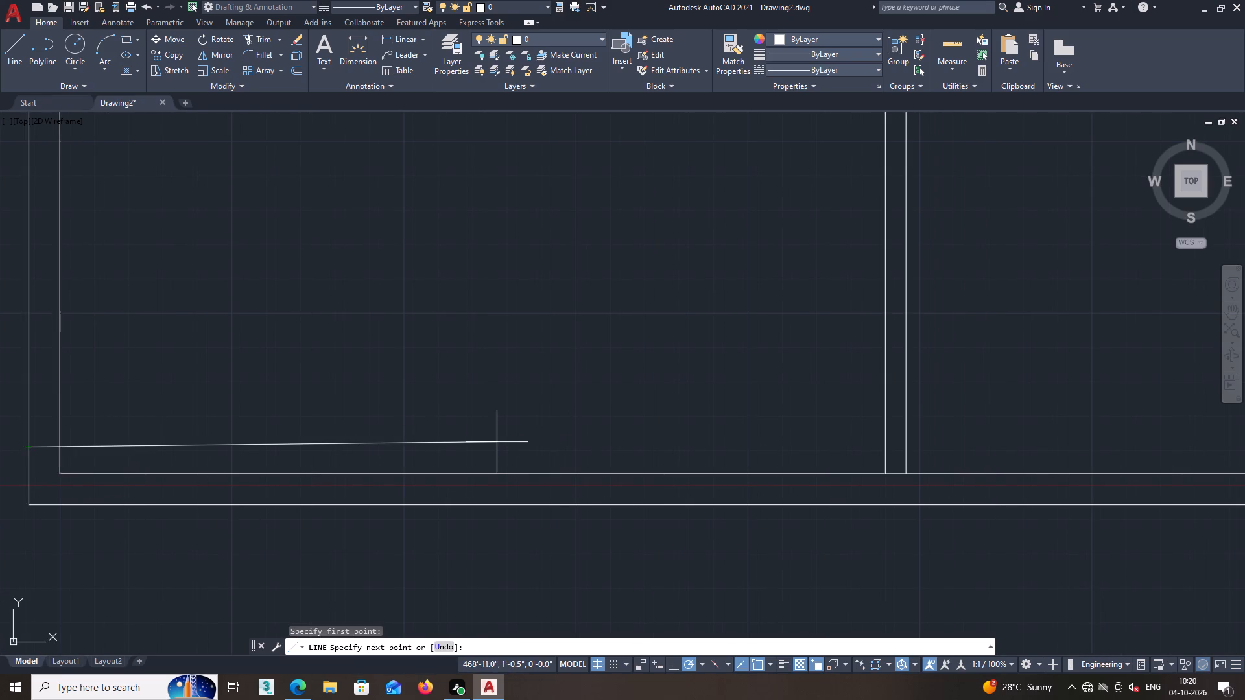
key("F8")
middle_click_drag(972, 442, 839, 439)
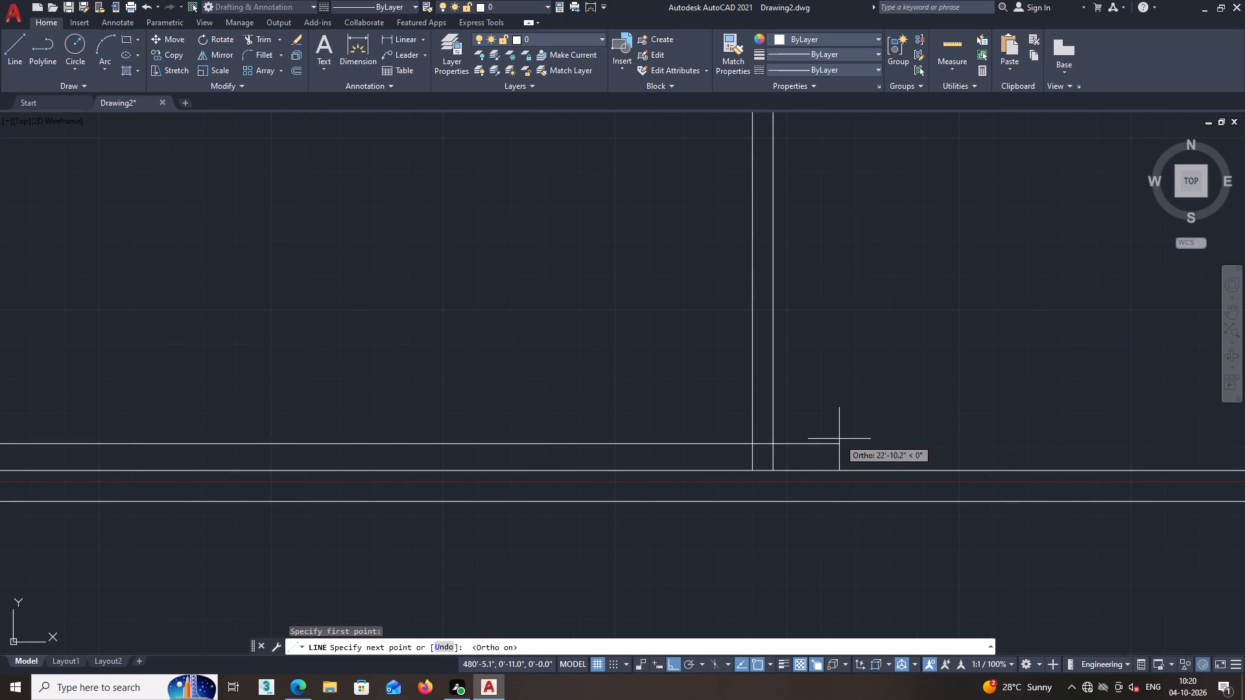
scroll(837, 448, "down", 5)
middle_click_drag(894, 432, 842, 432)
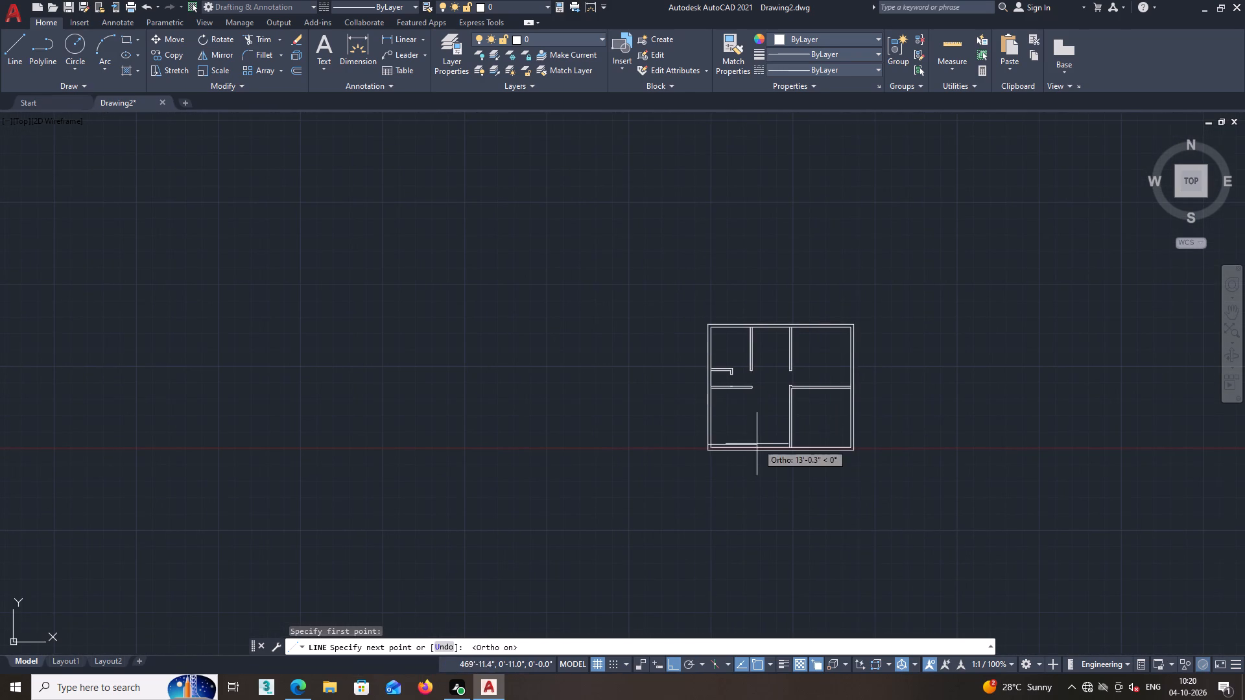
scroll(757, 444, "up", 6)
left_click(1133, 452)
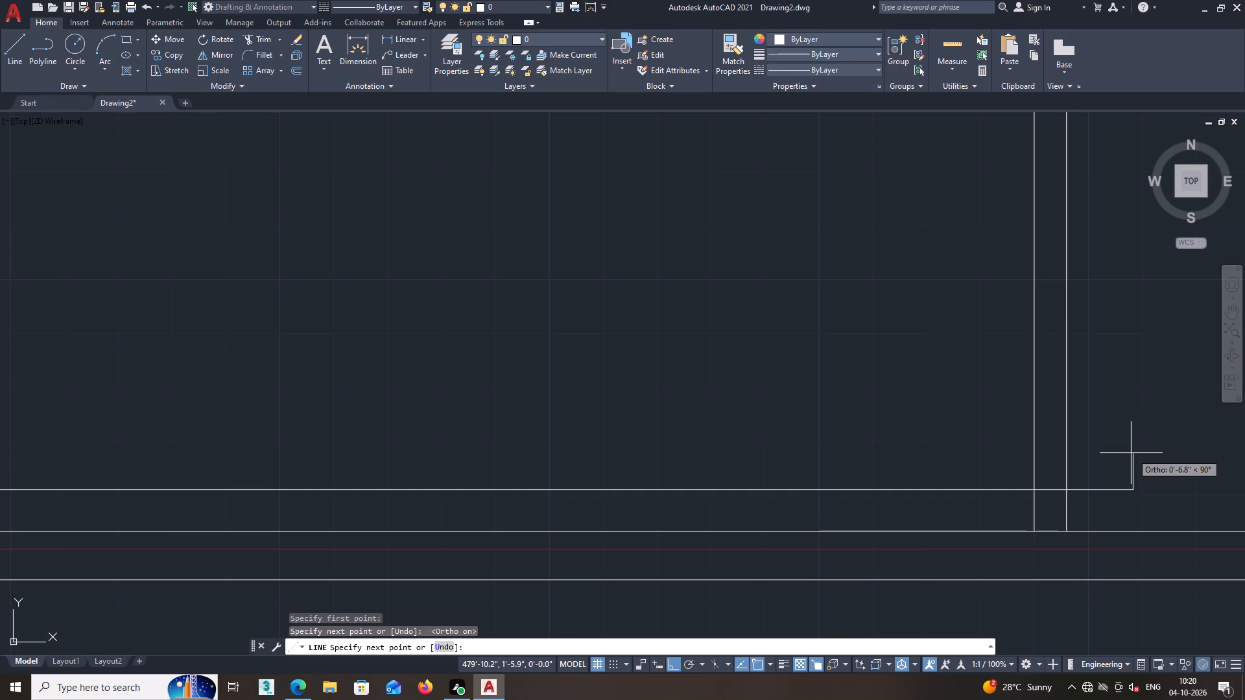
key("space")
Trim the end of the new horizontal line that projects east of the central partition.
type("tr")
key("Return")
left_click(1117, 443)
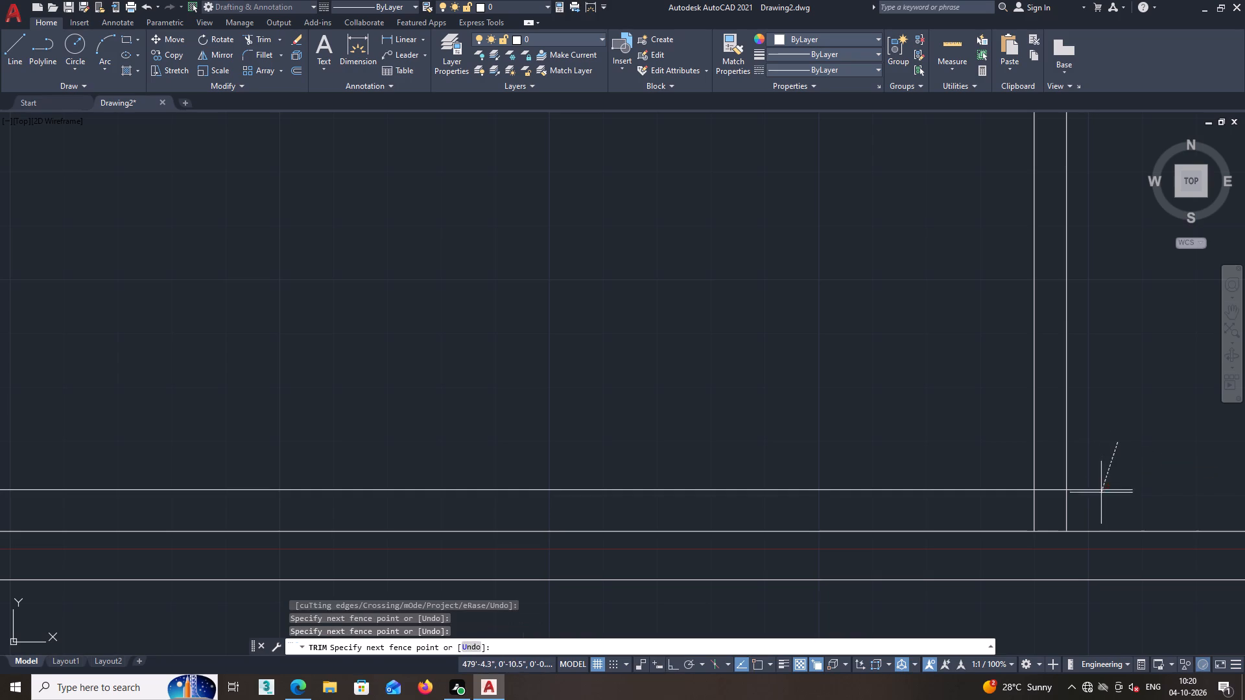
left_click(1101, 497)
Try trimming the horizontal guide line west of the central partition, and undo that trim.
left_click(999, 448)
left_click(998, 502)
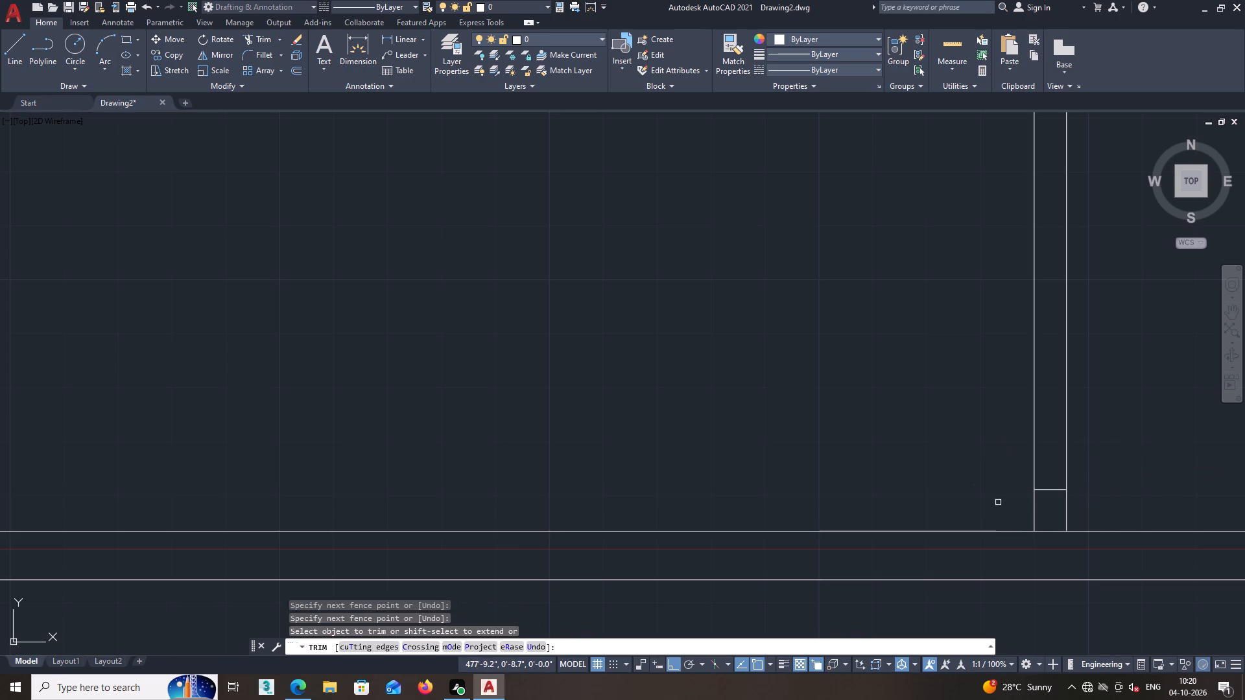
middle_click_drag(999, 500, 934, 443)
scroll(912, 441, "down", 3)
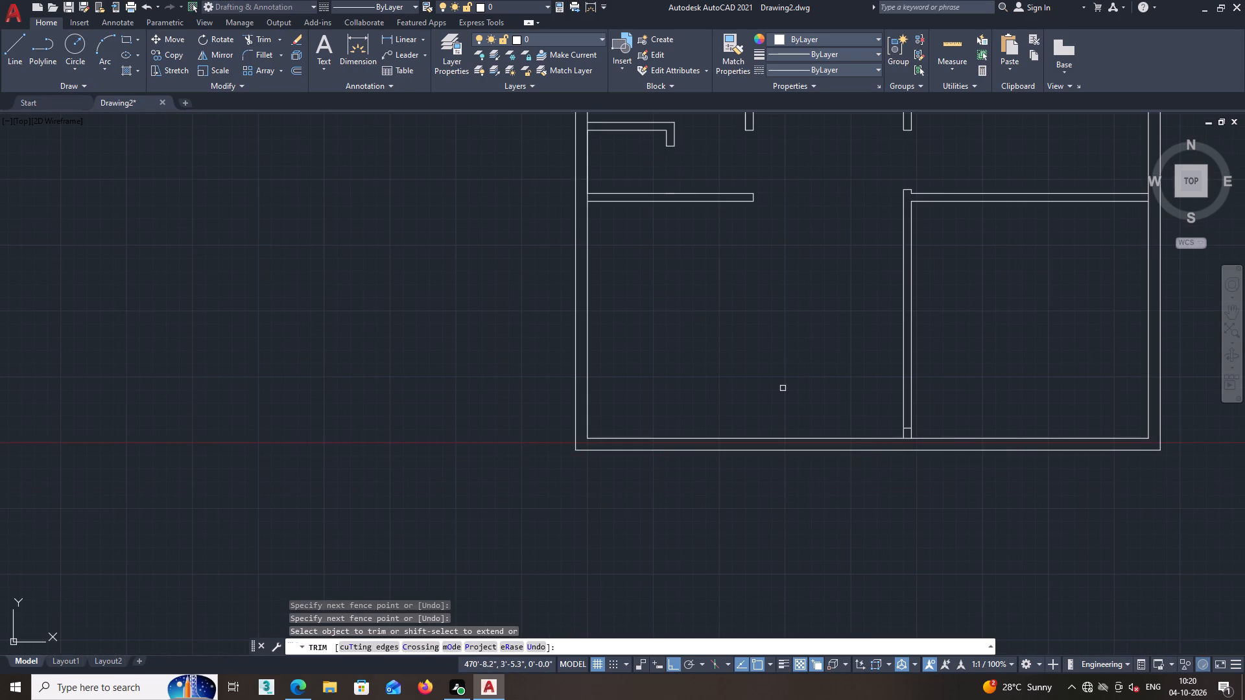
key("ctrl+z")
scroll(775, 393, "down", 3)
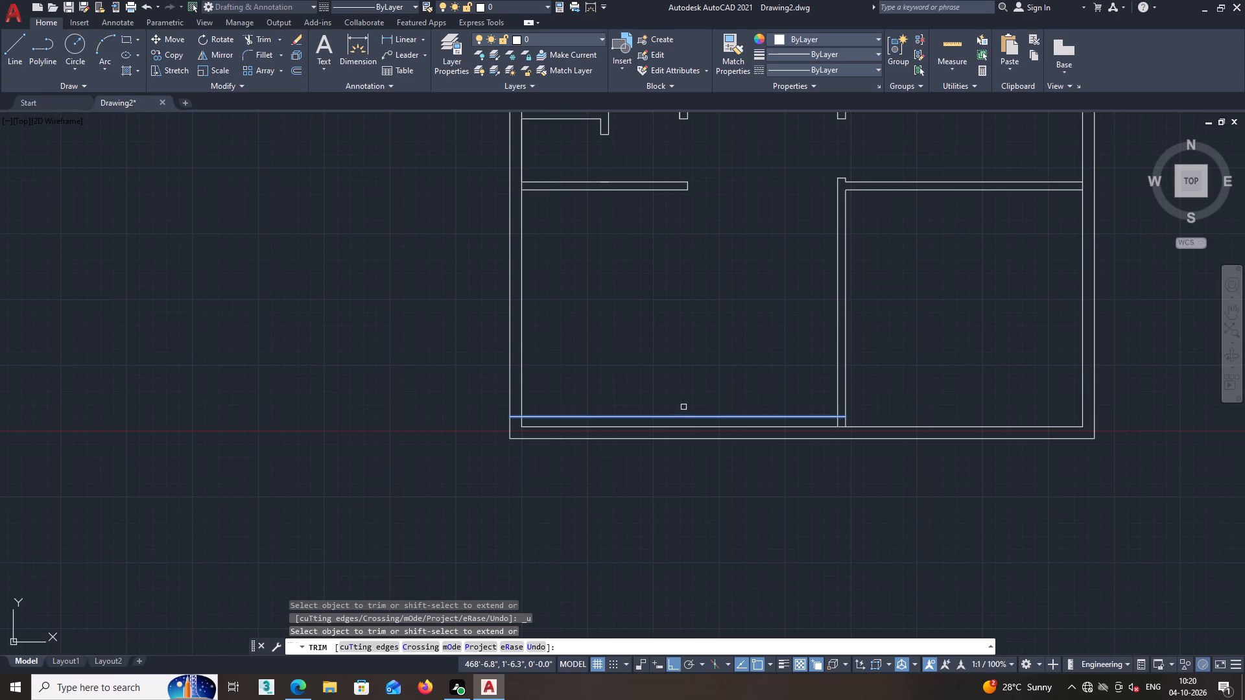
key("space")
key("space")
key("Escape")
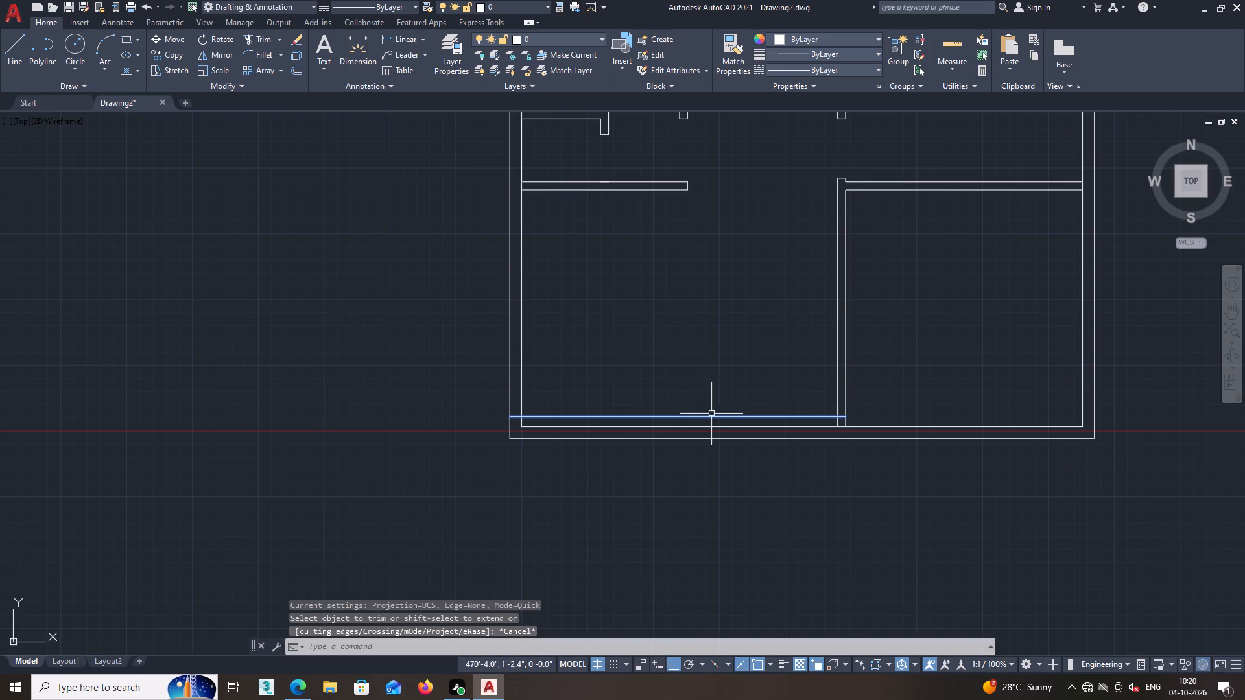
Trim the guide line between the west wall and central partition, keeping the short segments across both walls.
type("tr")
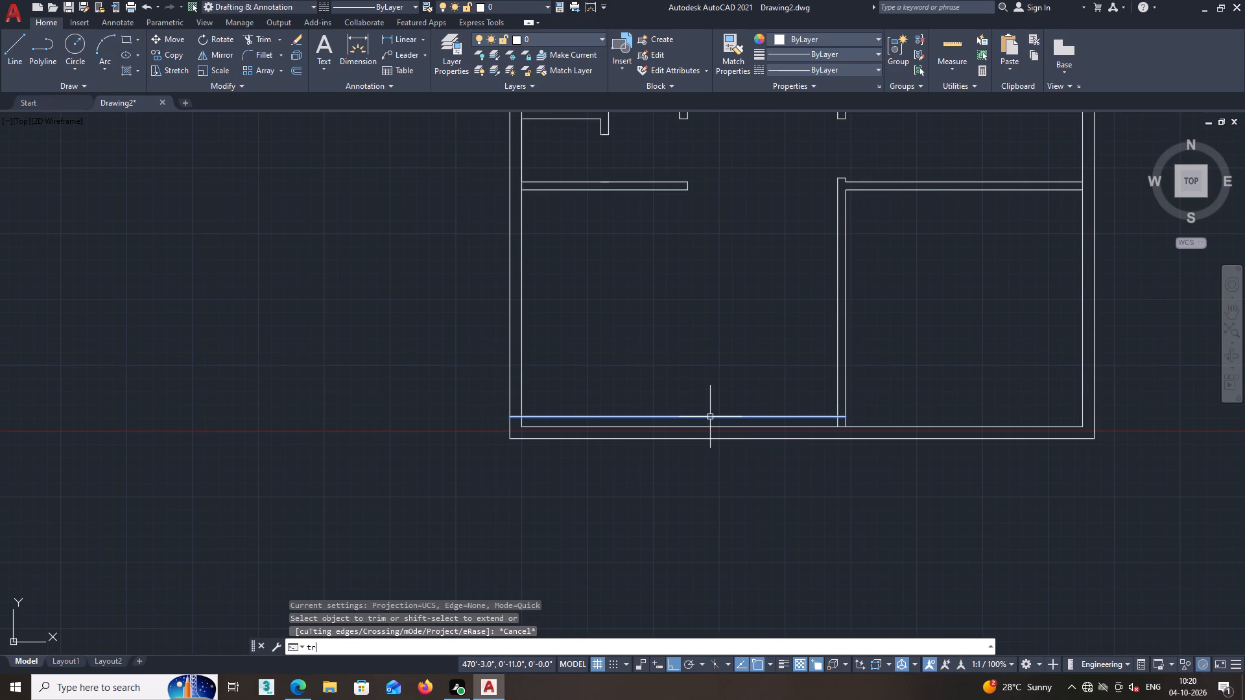
key("Return")
left_click(712, 419)
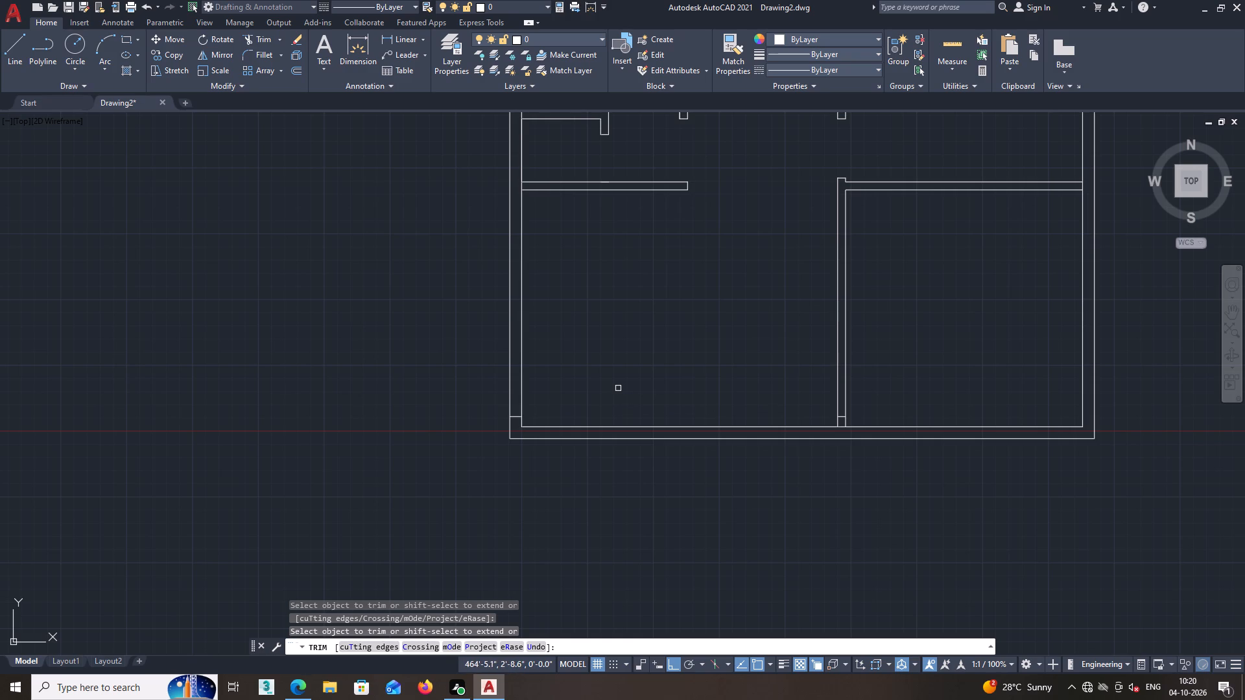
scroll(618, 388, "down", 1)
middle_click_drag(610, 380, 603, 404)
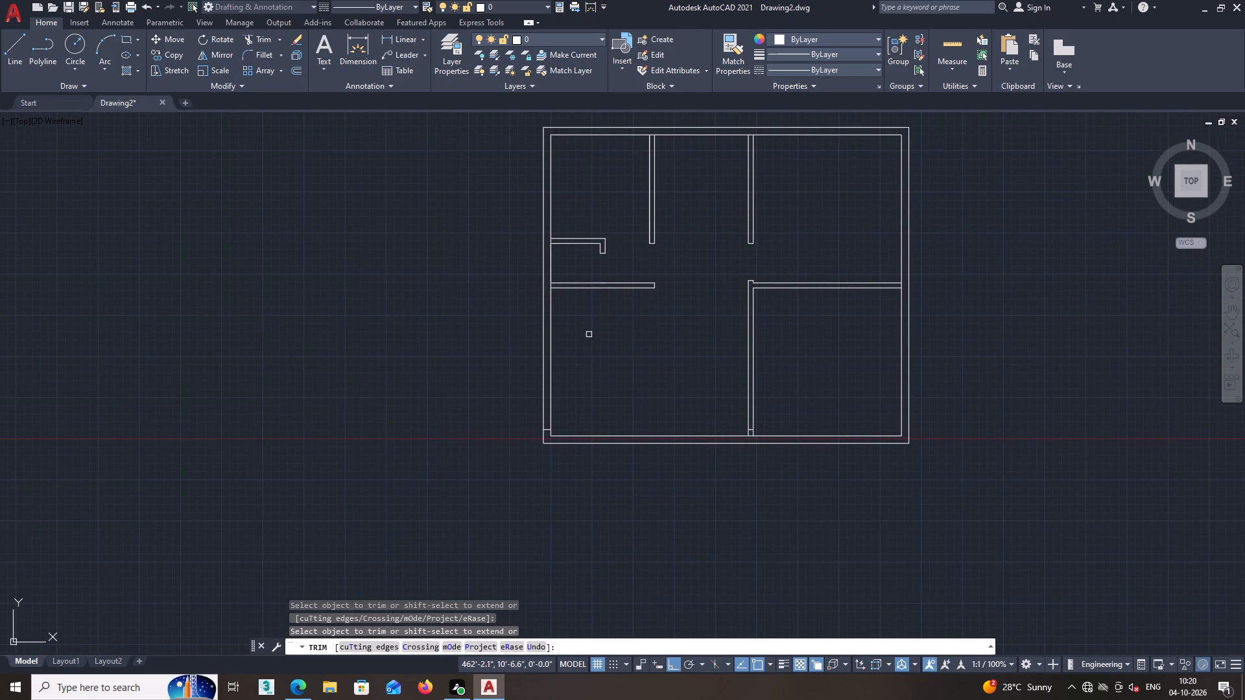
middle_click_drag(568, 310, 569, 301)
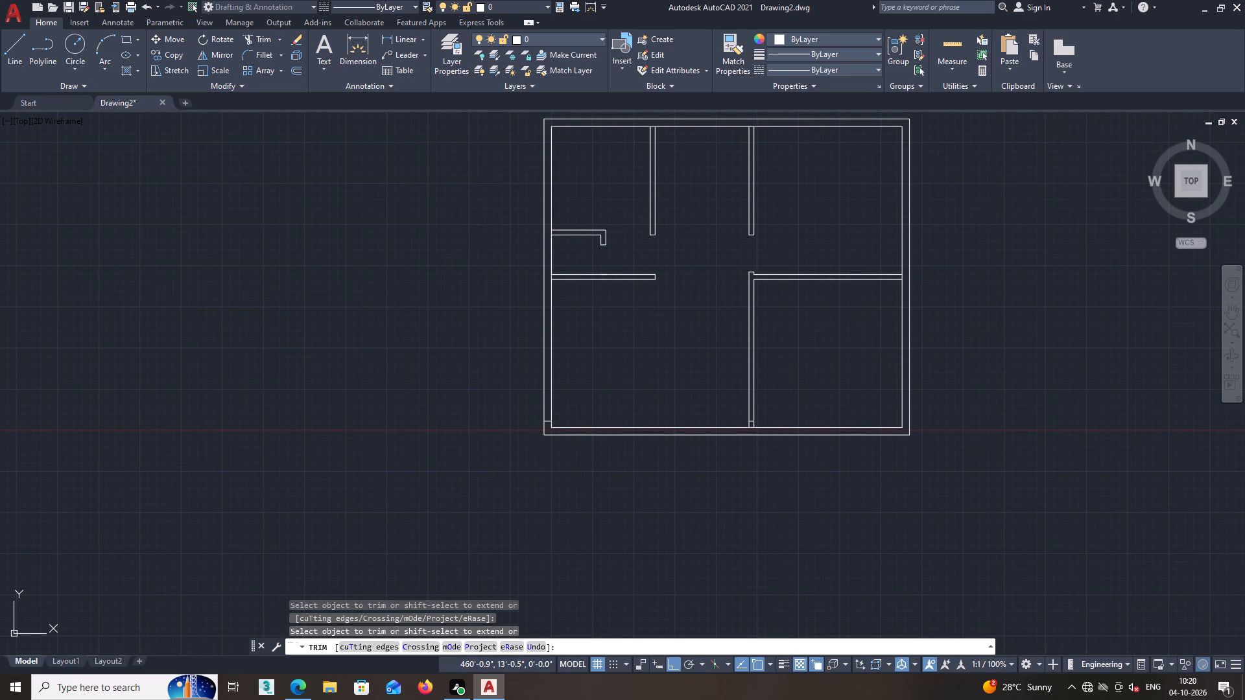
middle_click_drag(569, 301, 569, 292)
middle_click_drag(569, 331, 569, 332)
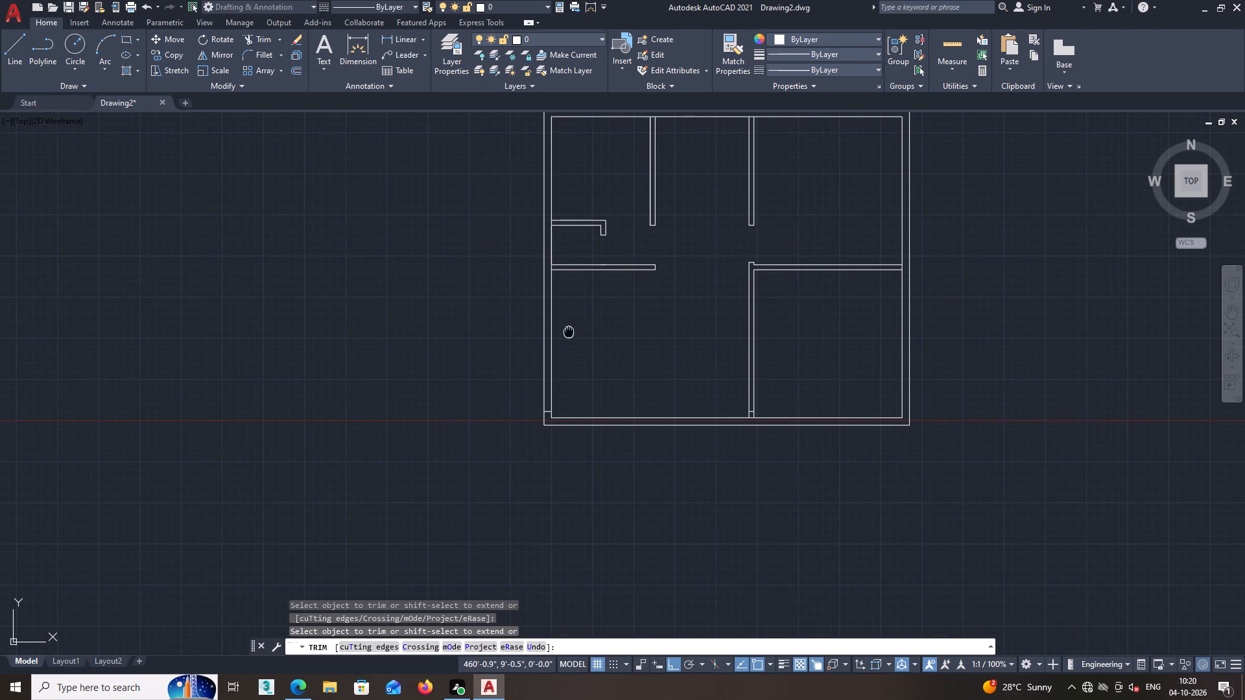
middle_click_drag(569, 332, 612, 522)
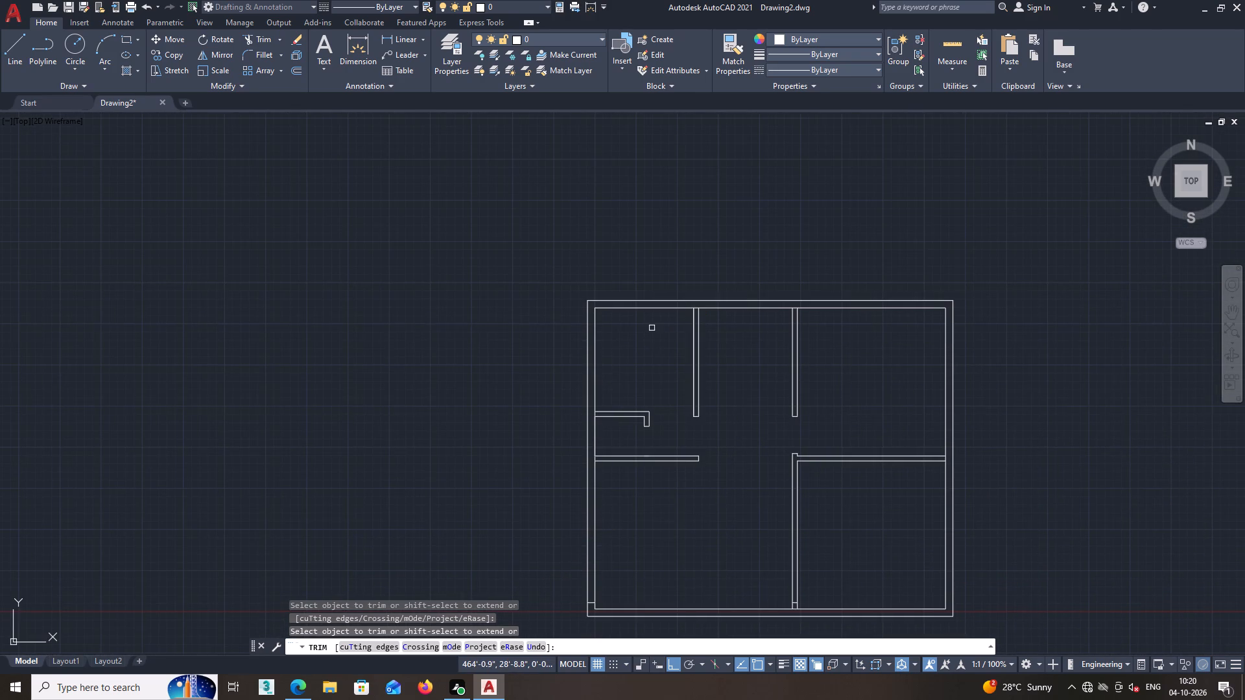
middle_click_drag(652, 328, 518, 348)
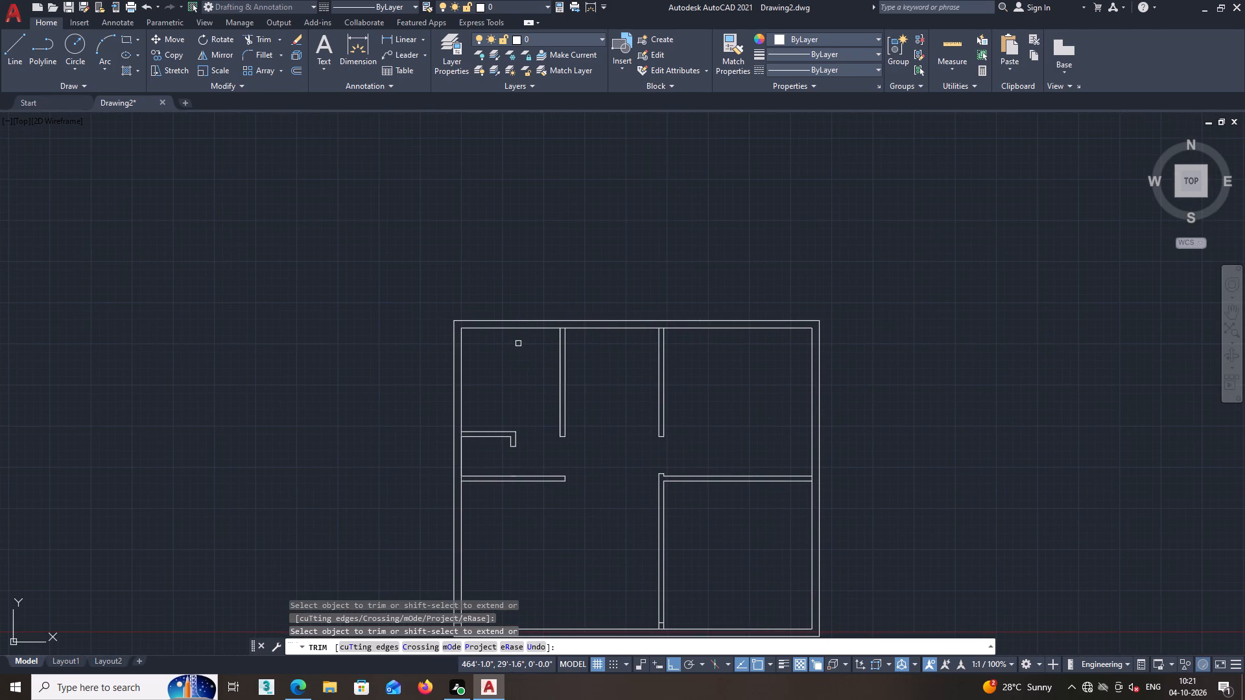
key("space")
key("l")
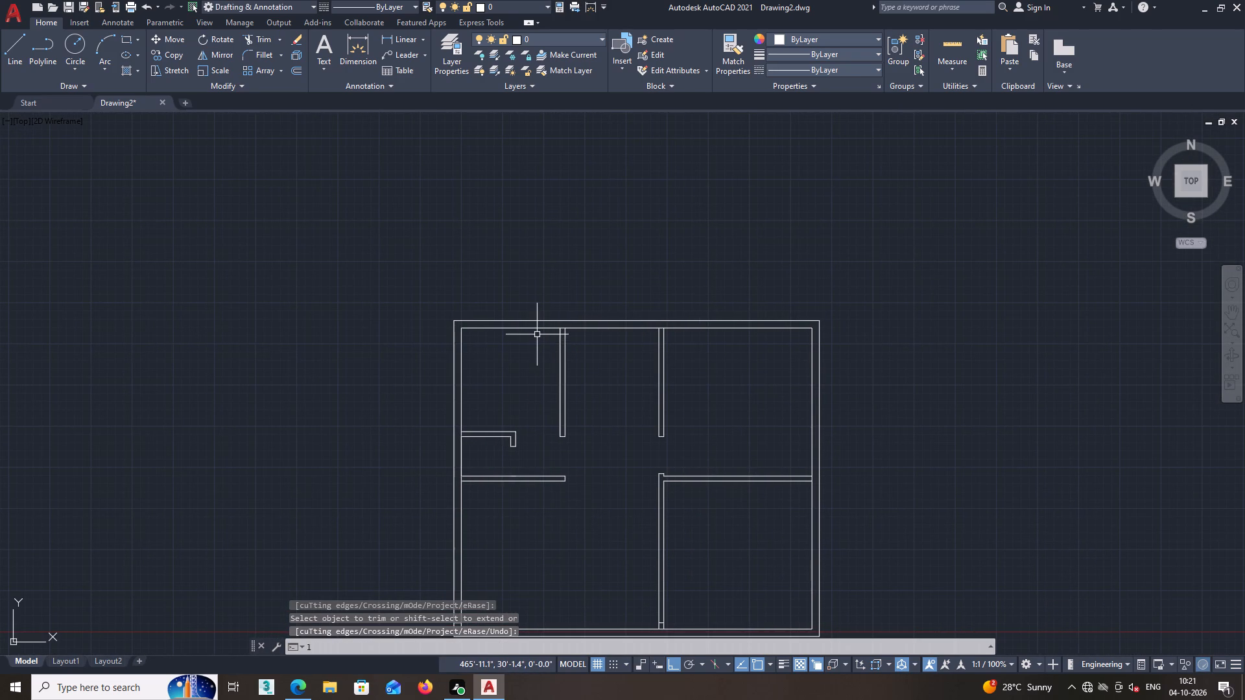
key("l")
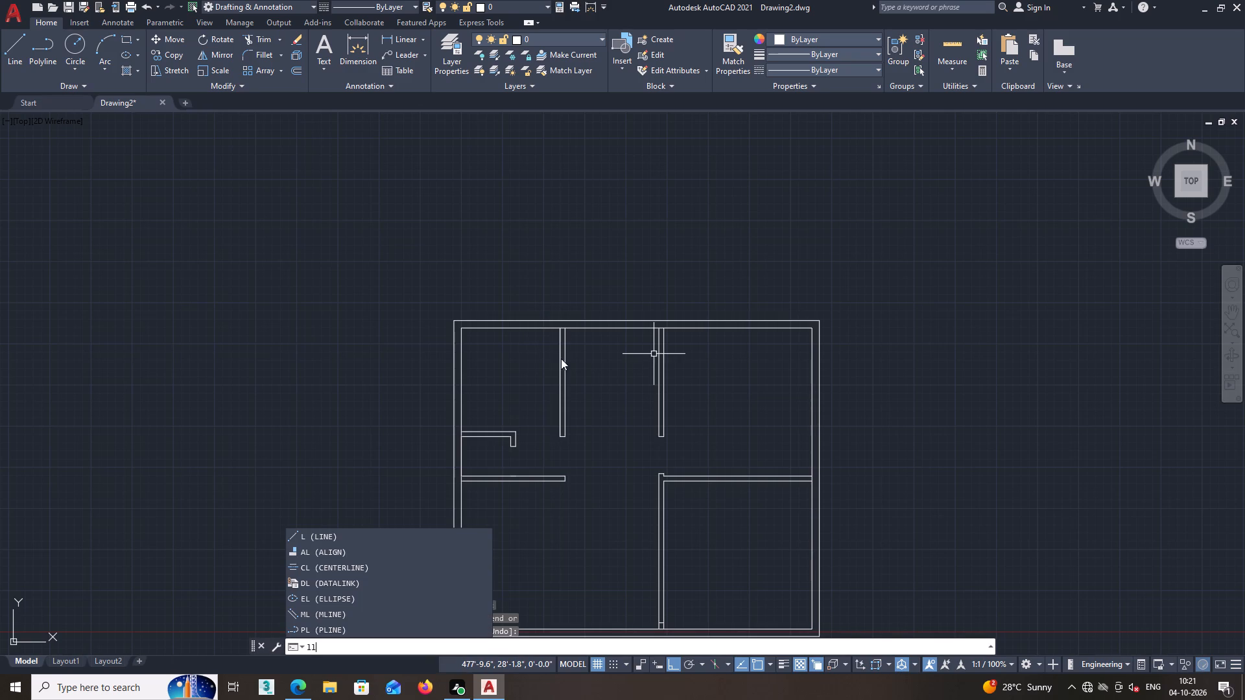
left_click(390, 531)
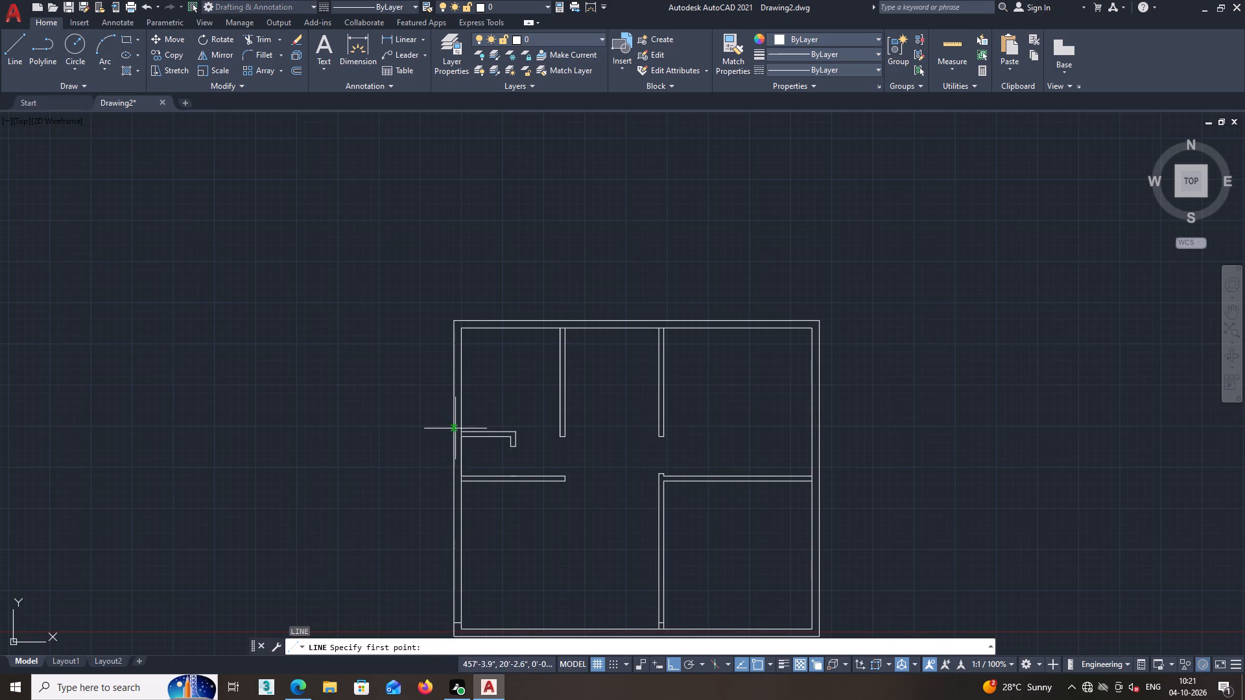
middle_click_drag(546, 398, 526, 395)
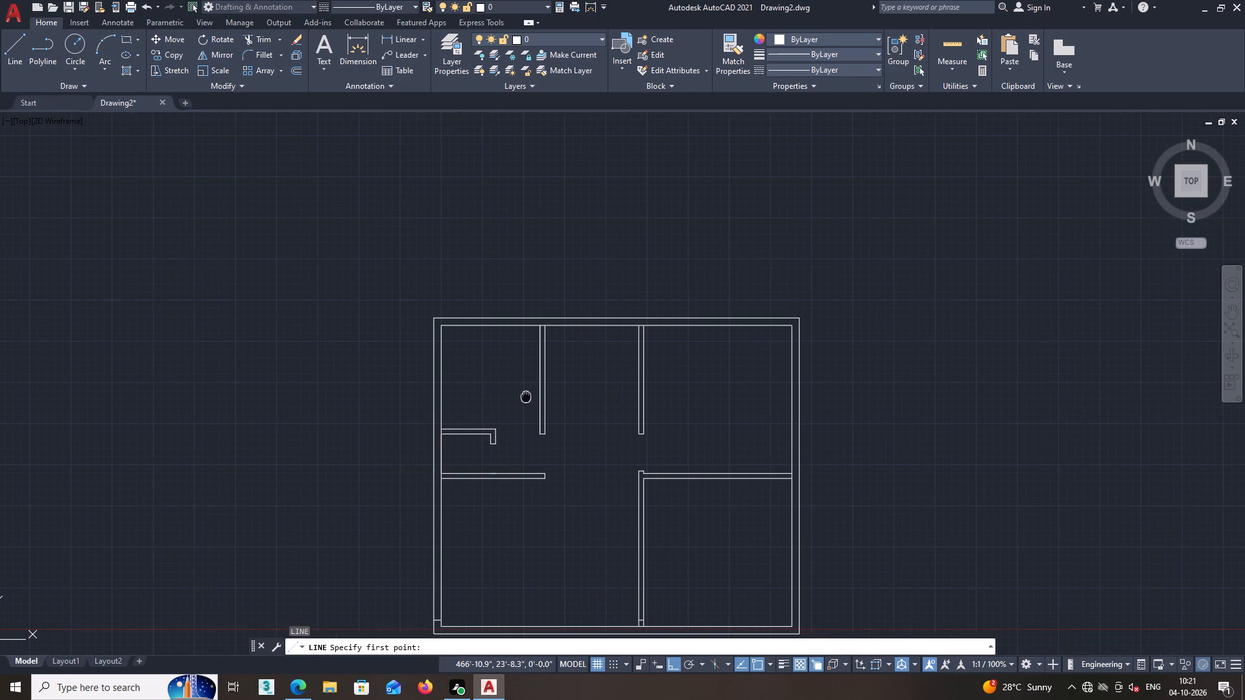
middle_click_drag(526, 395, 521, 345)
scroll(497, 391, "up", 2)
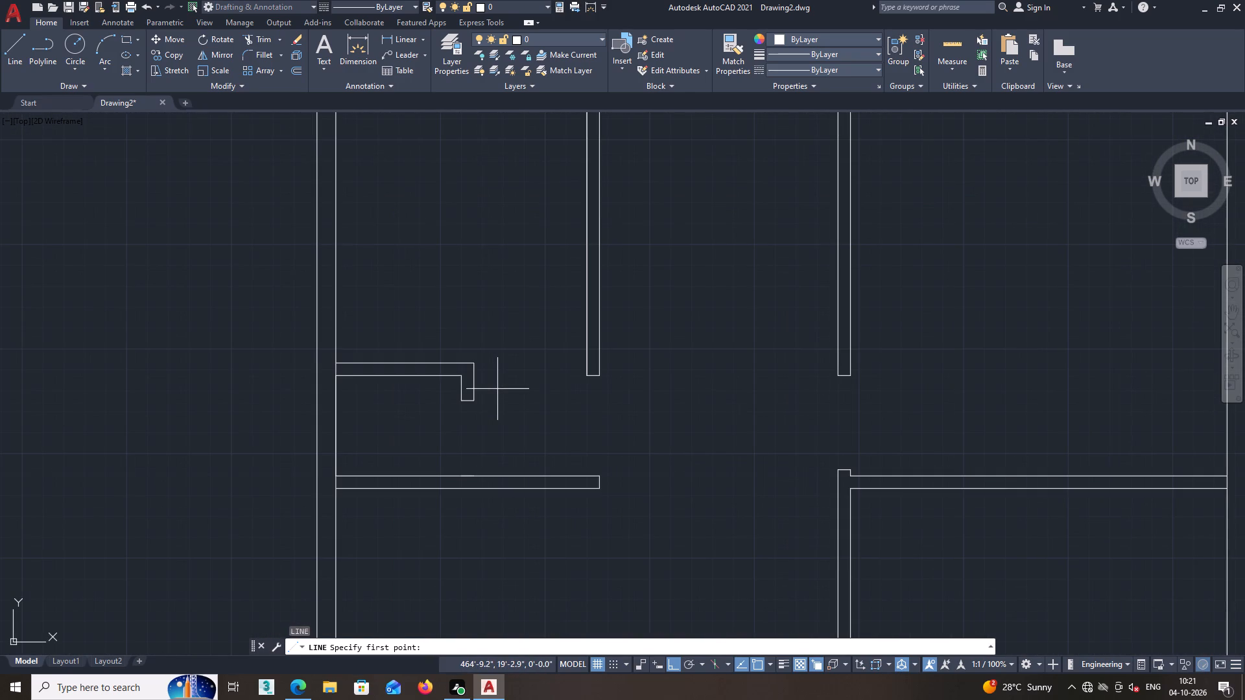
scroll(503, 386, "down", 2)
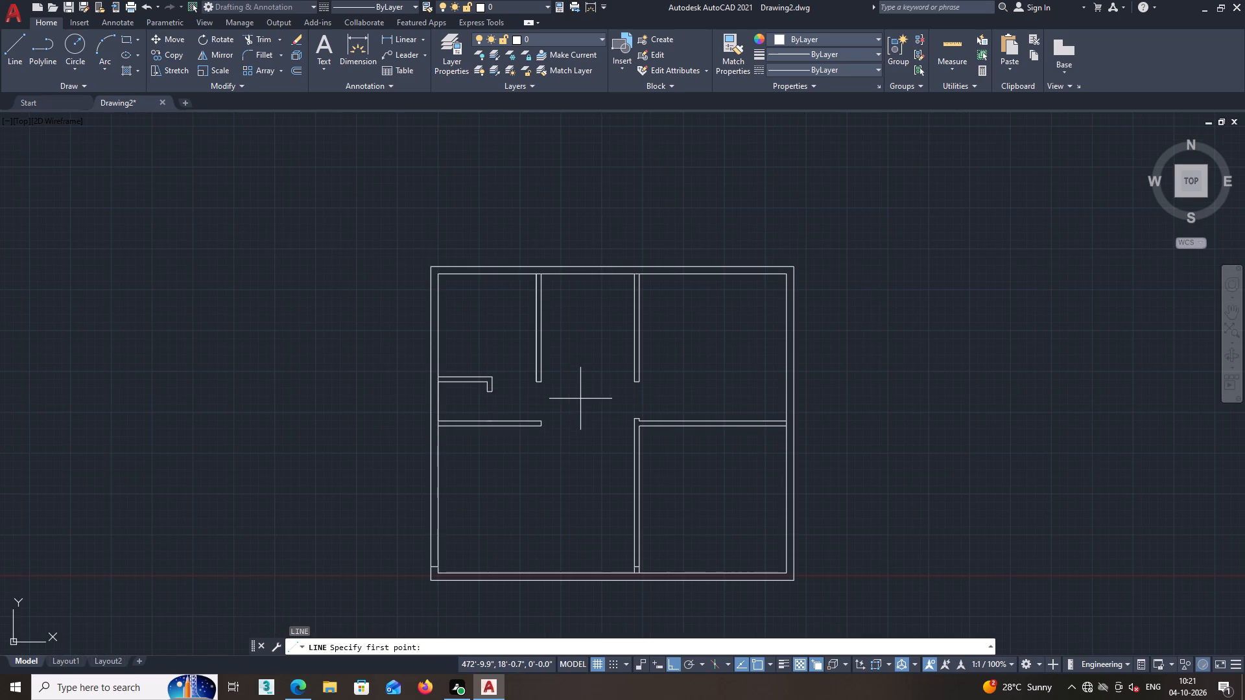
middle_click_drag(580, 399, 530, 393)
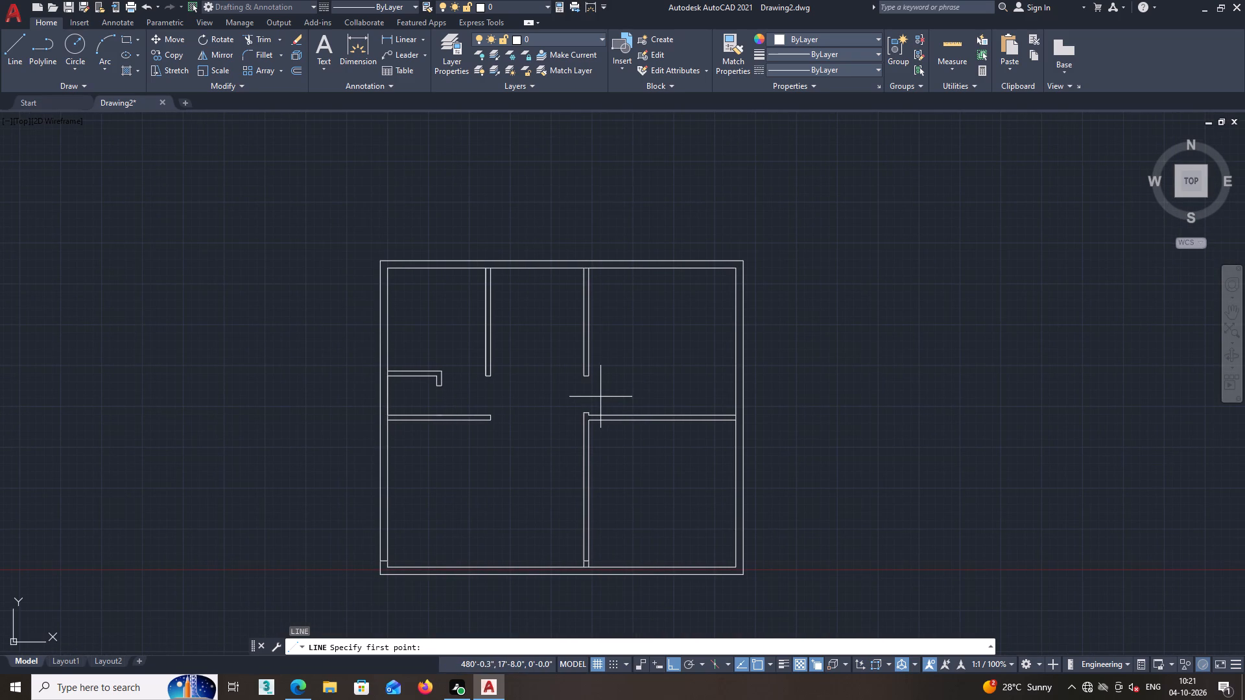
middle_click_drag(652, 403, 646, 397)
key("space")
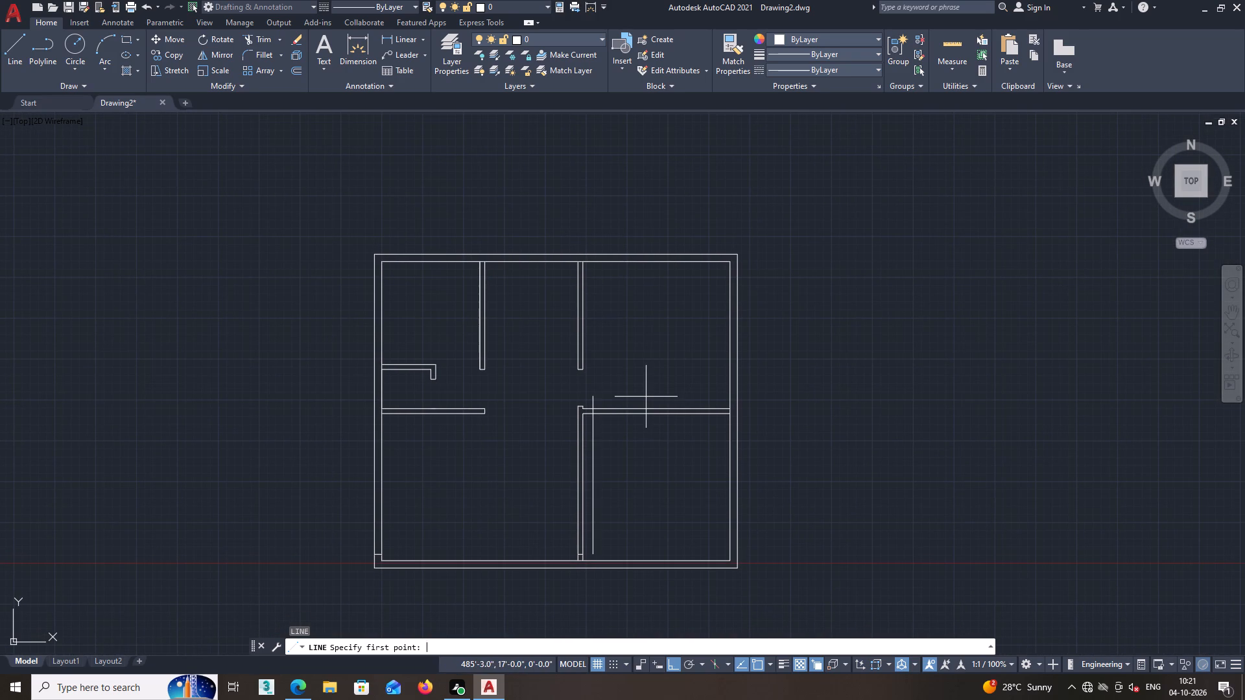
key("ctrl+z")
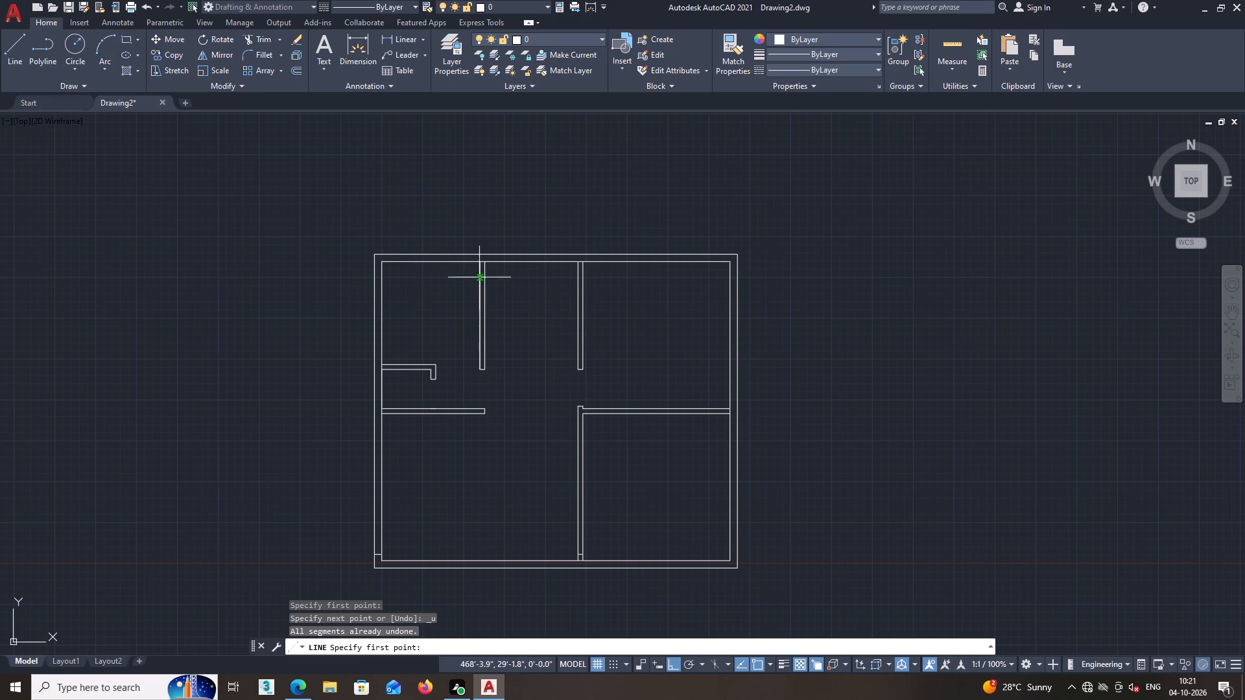
Offset the short line across the central partition's south end 3' to the north.
middle_click_drag(586, 472, 585, 436)
scroll(584, 495, "up", 1)
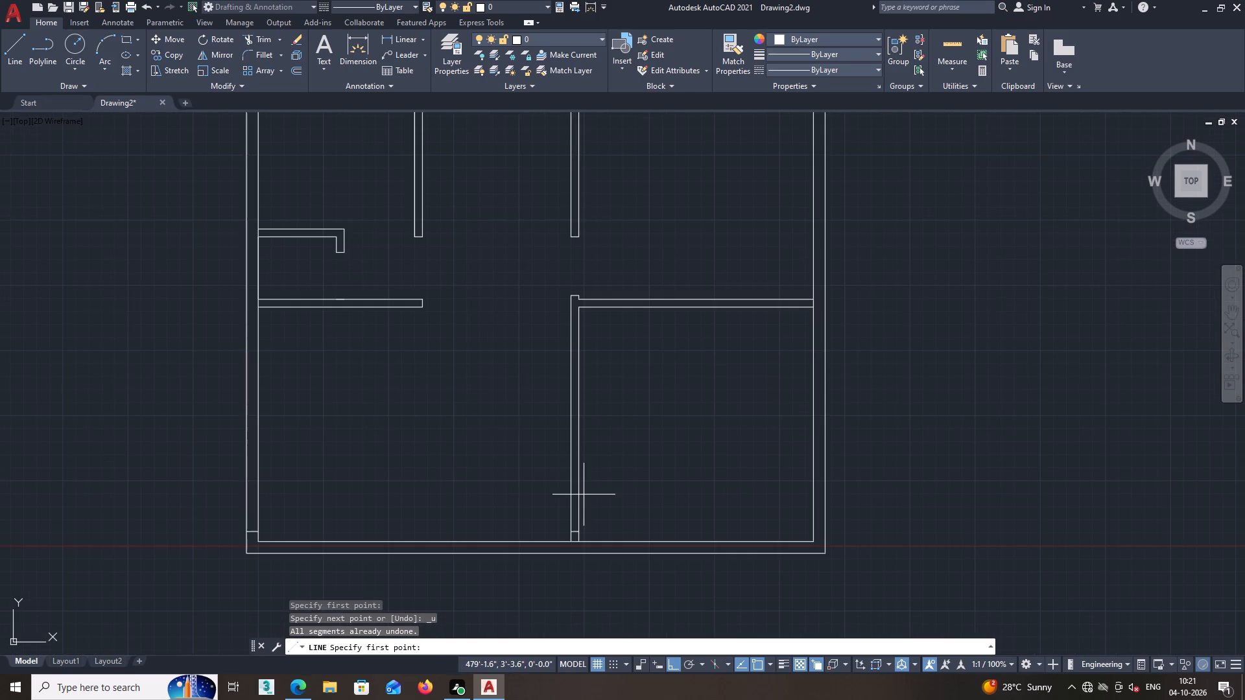
left_click(296, 70)
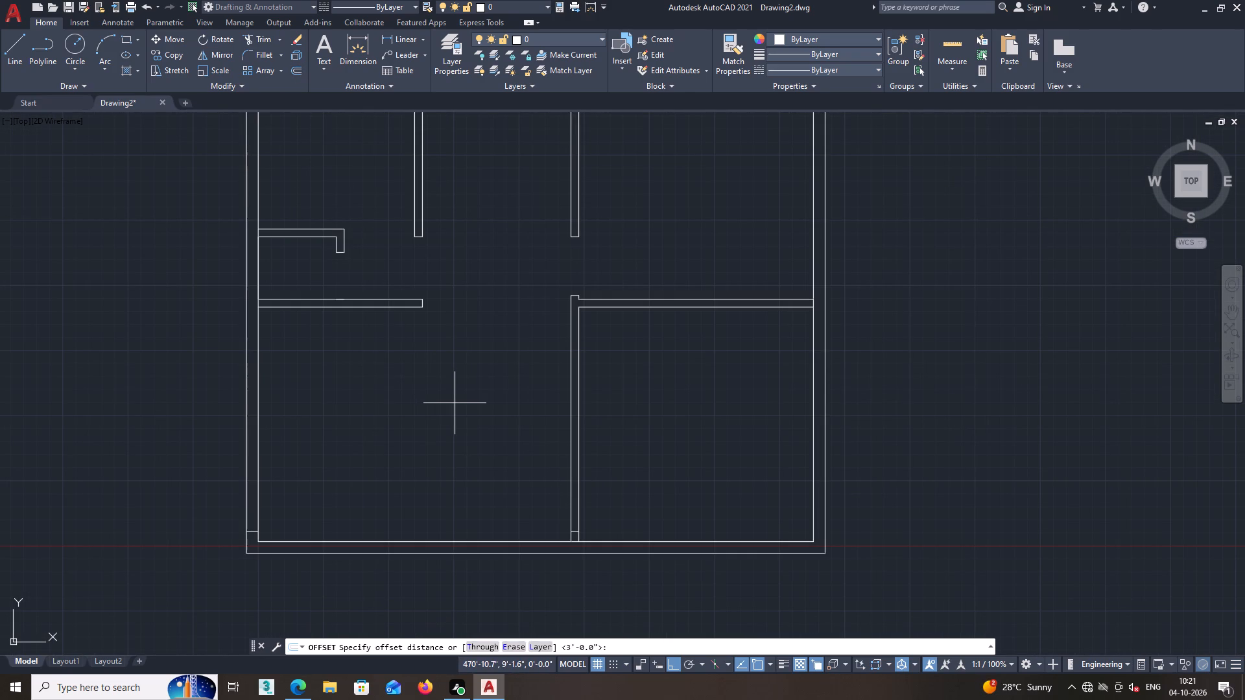
type("3'")
key("Return")
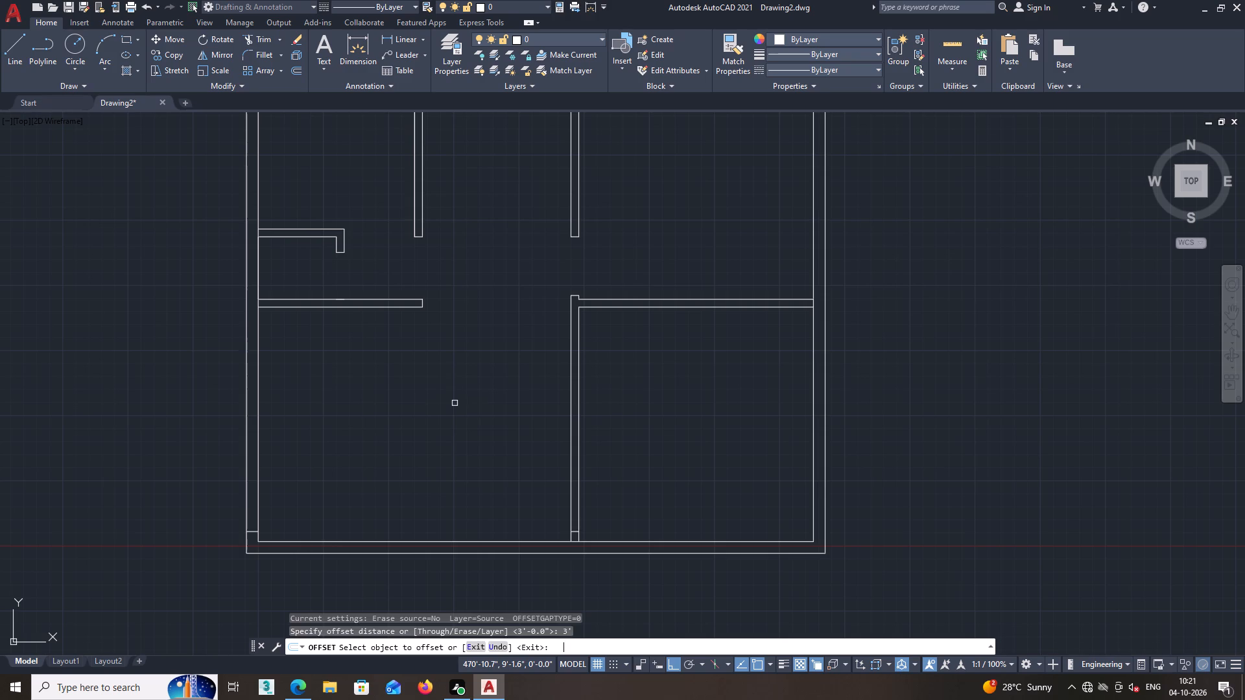
scroll(568, 547, "up", 3)
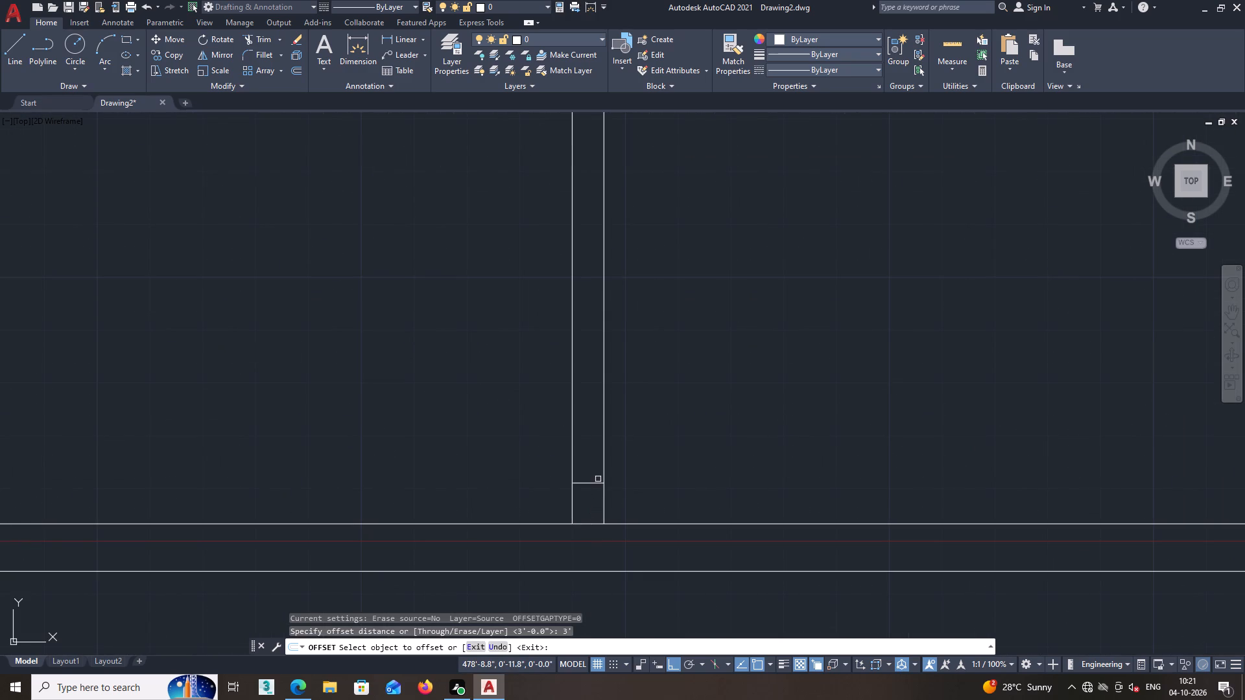
left_click(595, 482)
left_click(599, 373)
scroll(598, 380, "down", 3)
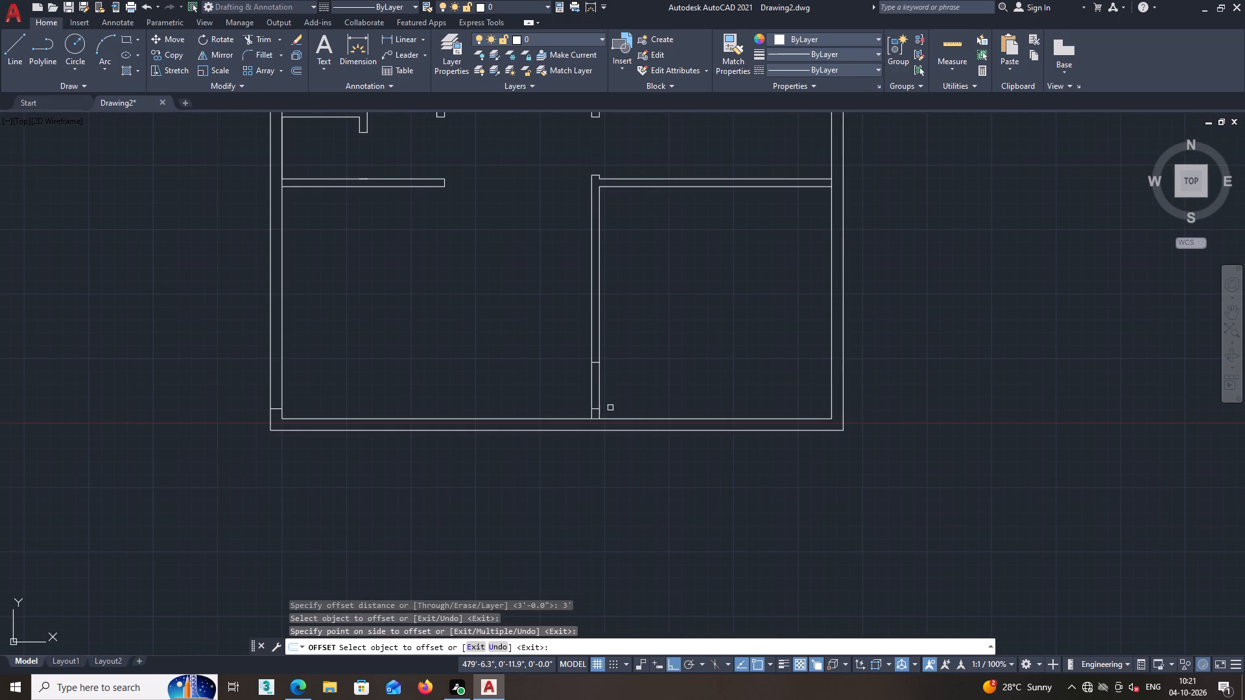
key("space")
Trim both faces of the central partition between the two short cross lines to open a 3' doorway.
type("tr")
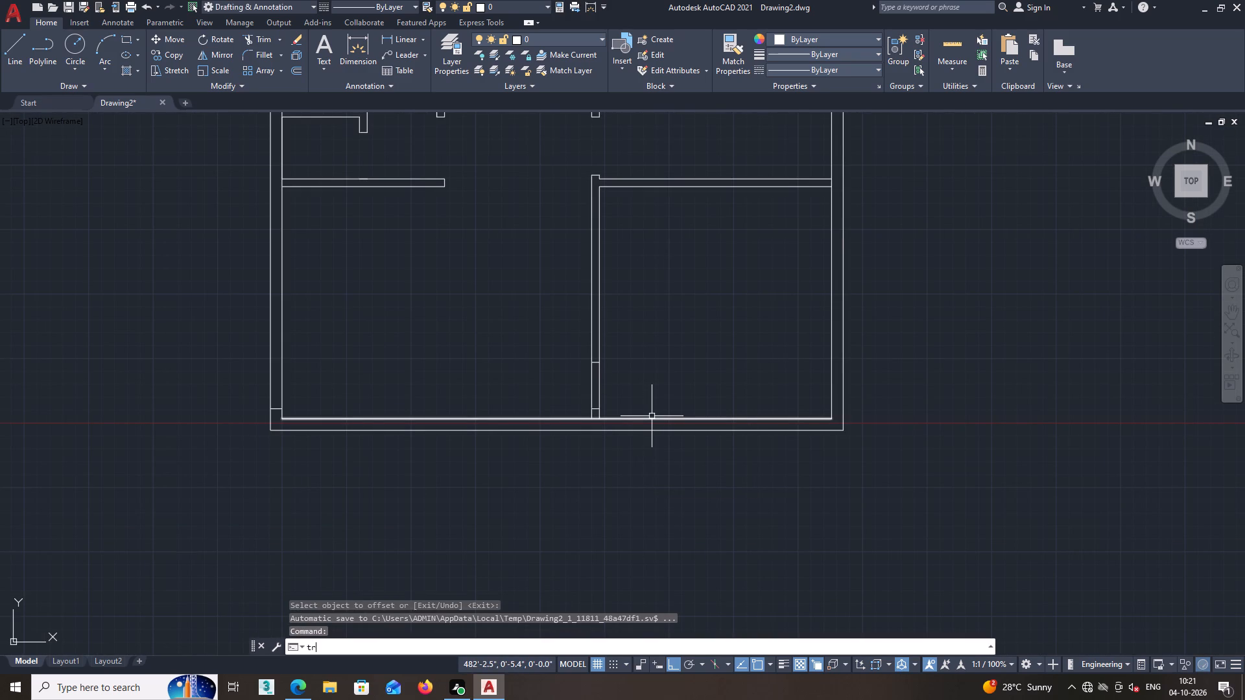
key("Return")
scroll(632, 389, "up", 2)
left_click(618, 379)
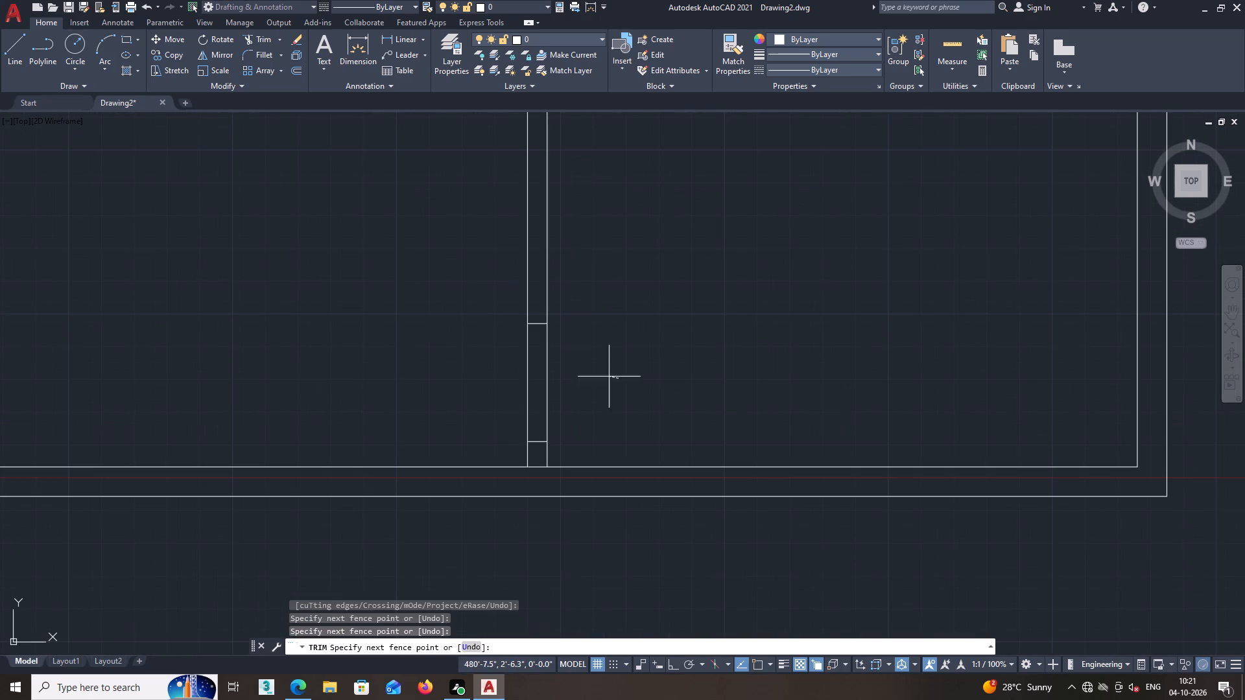
left_click(469, 374)
scroll(538, 373, "down", 3)
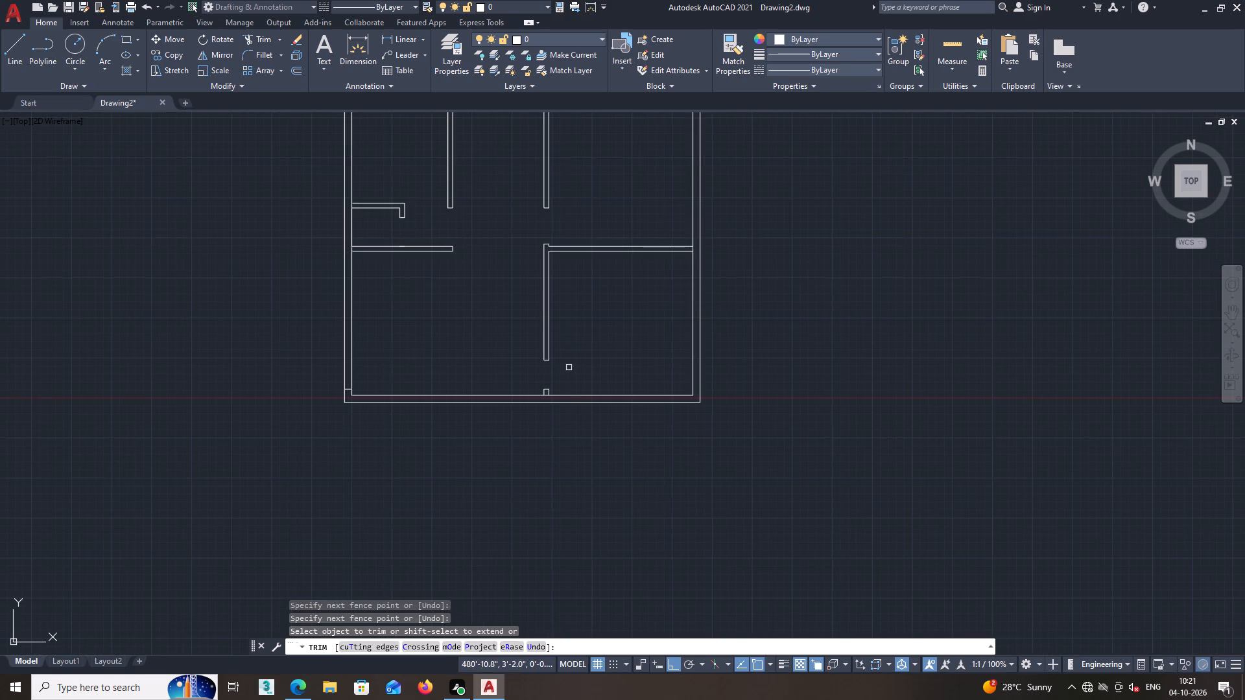
Offset the central partition's east face 10'6" to the east, into the southeast room.
middle_click_drag(514, 375, 499, 533)
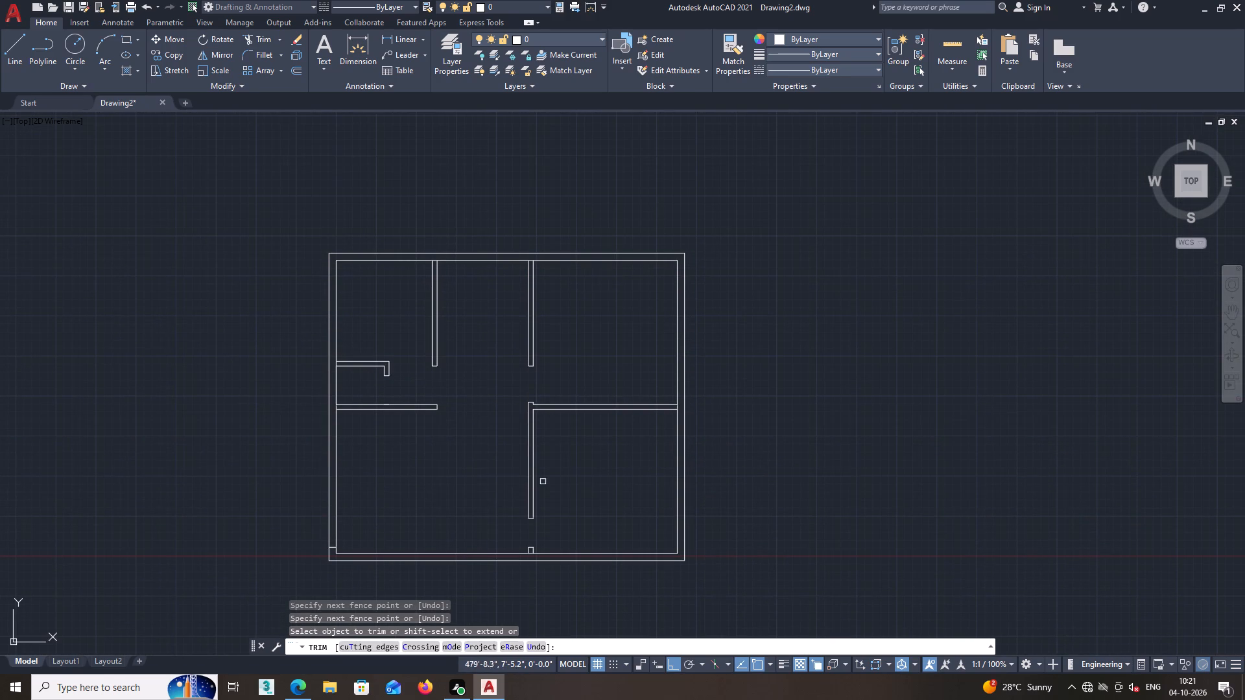
middle_click_drag(575, 467, 565, 476)
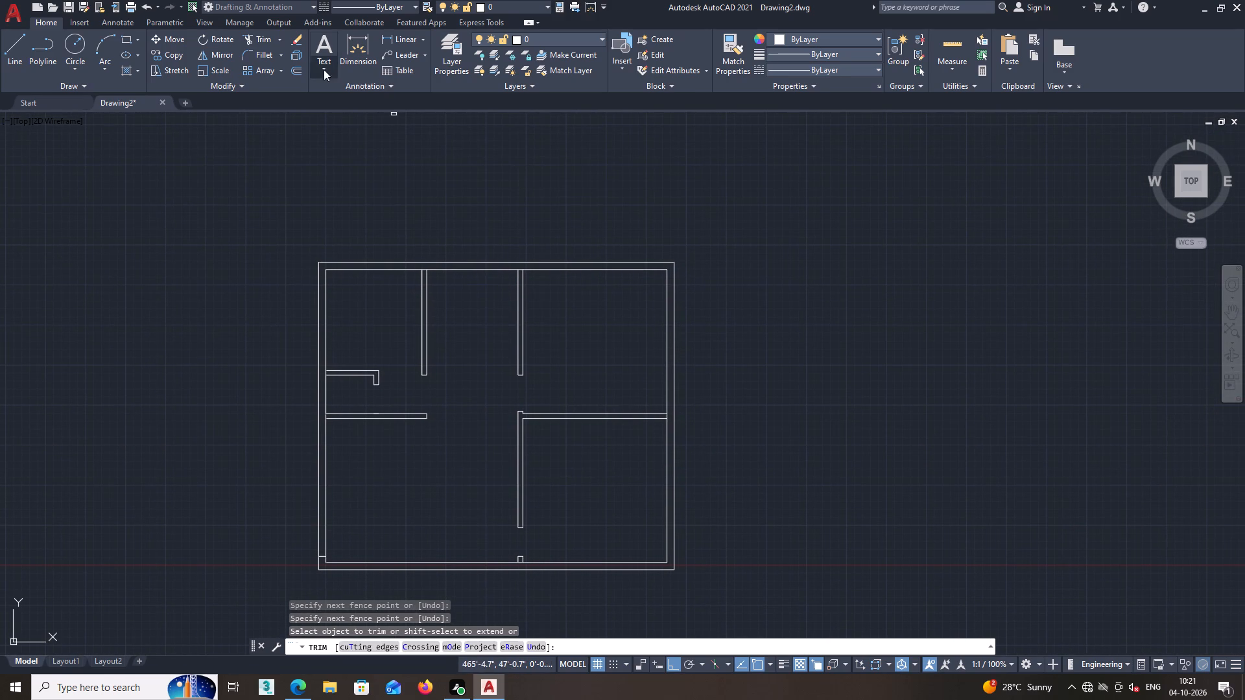
left_click(295, 68)
middle_click_drag(553, 441, 553, 419)
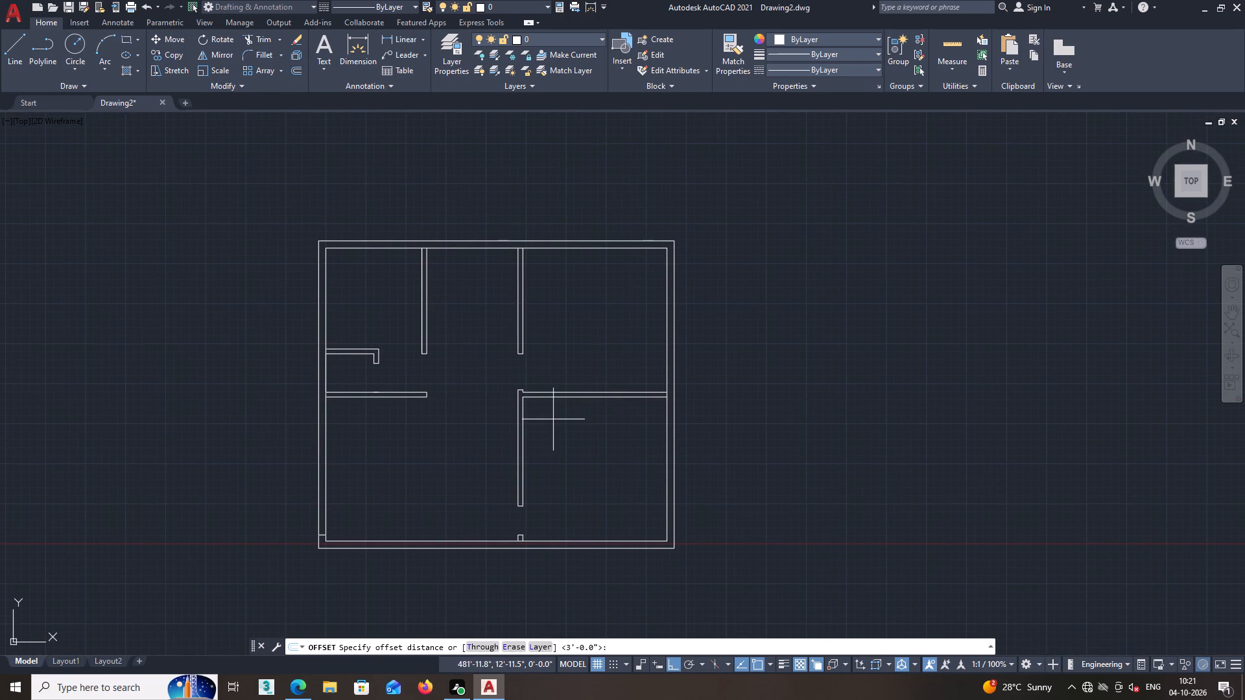
scroll(542, 424, "up", 1)
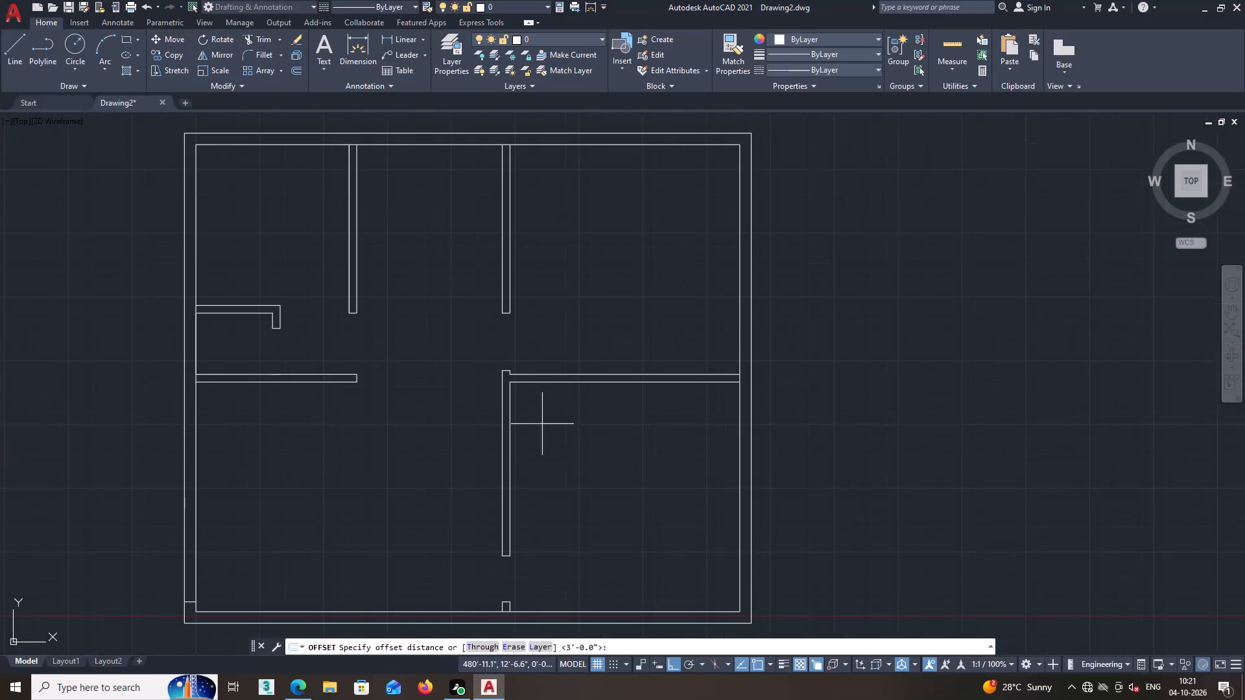
middle_click_drag(541, 427, 498, 419)
type("10'6")
key("Return")
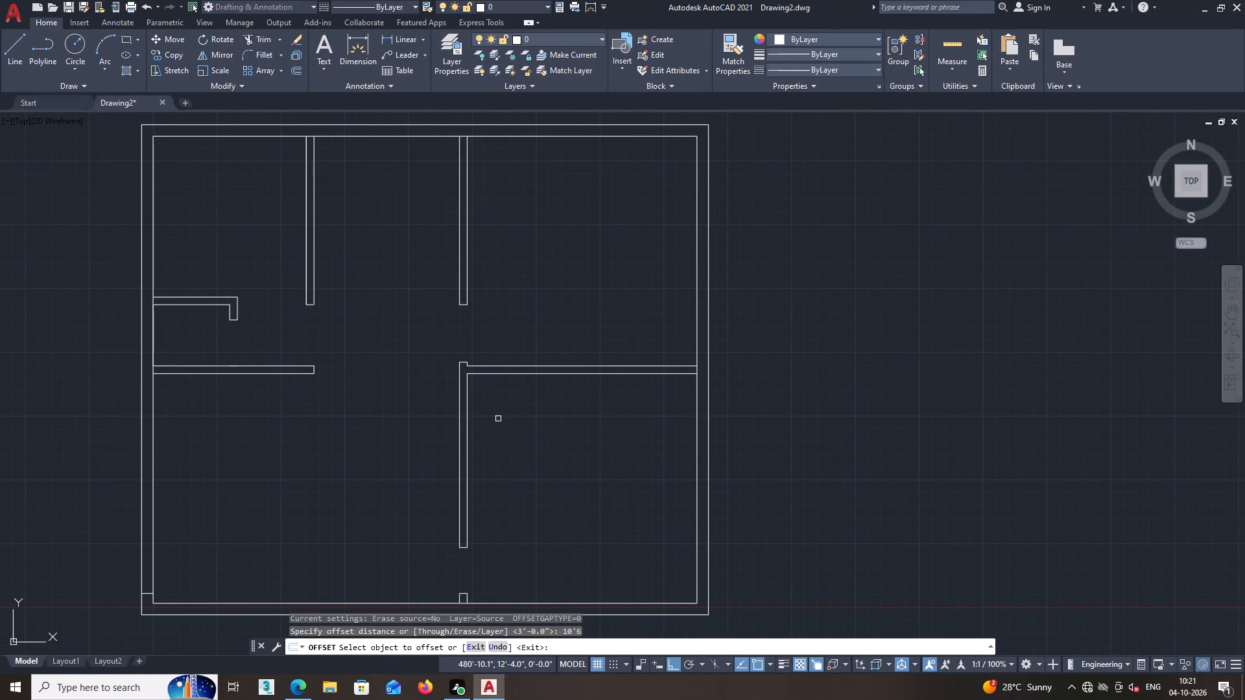
scroll(498, 419, "up", 1)
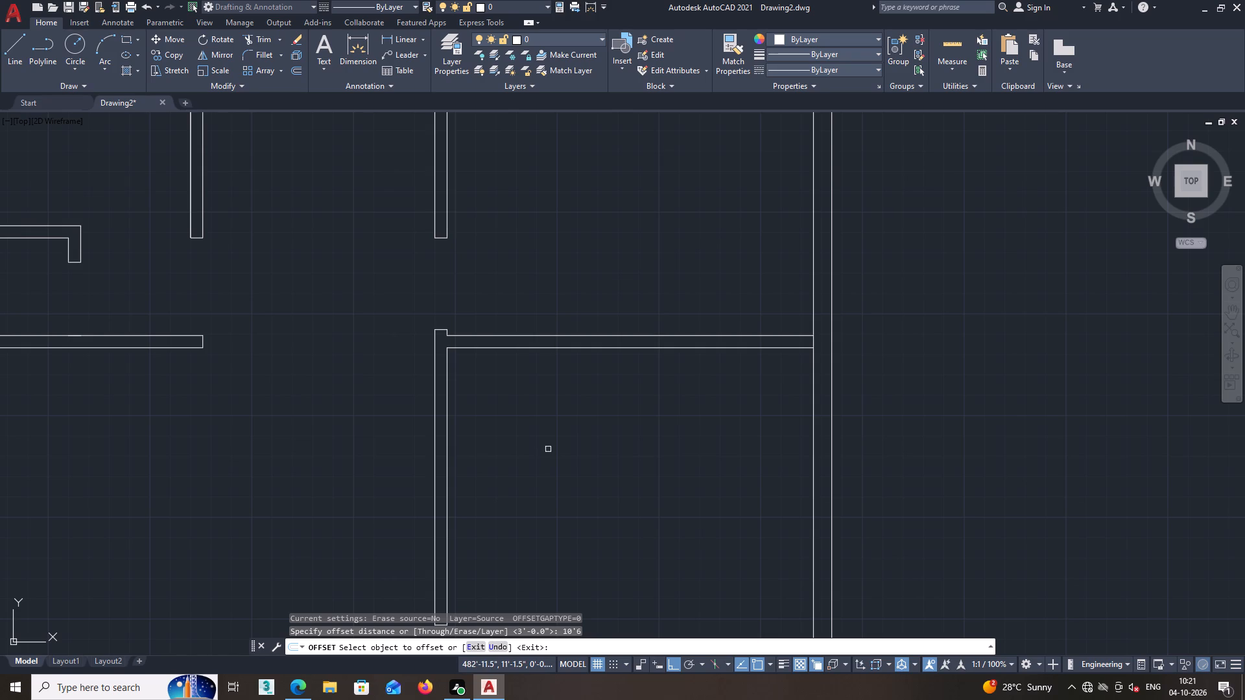
left_click(447, 445)
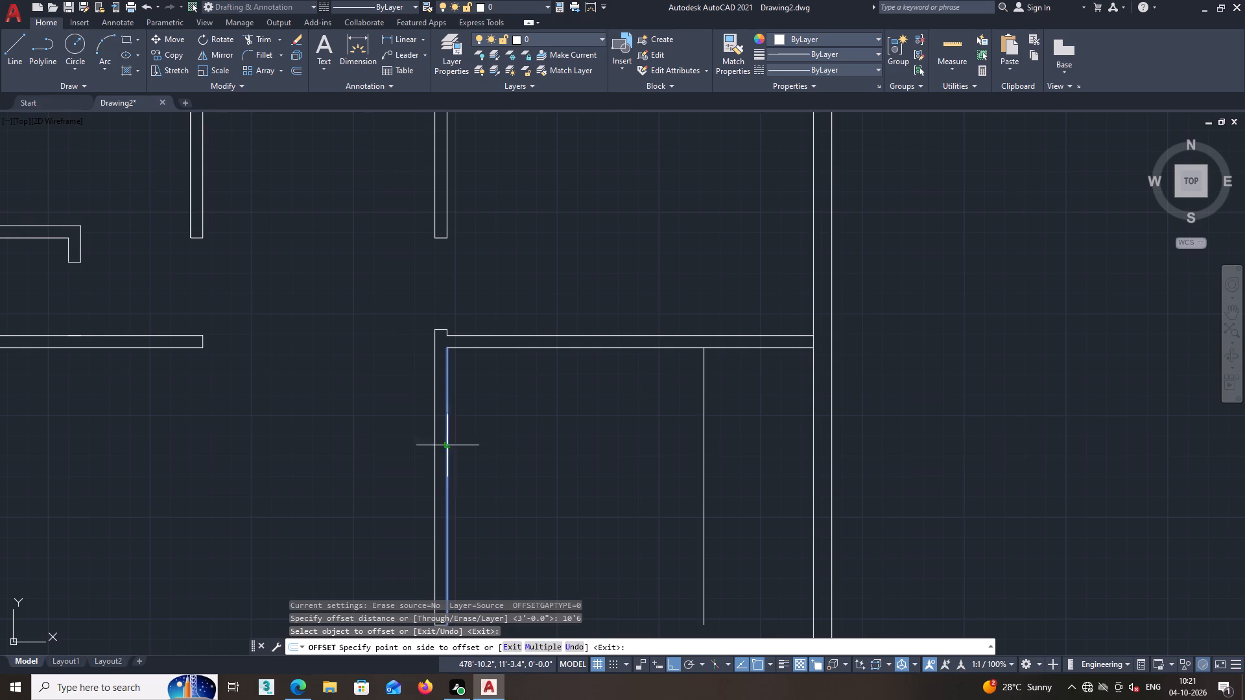
left_click(542, 434)
middle_click_drag(544, 432, 545, 382)
scroll(555, 388, "down", 1)
middle_click_drag(555, 388, 541, 386)
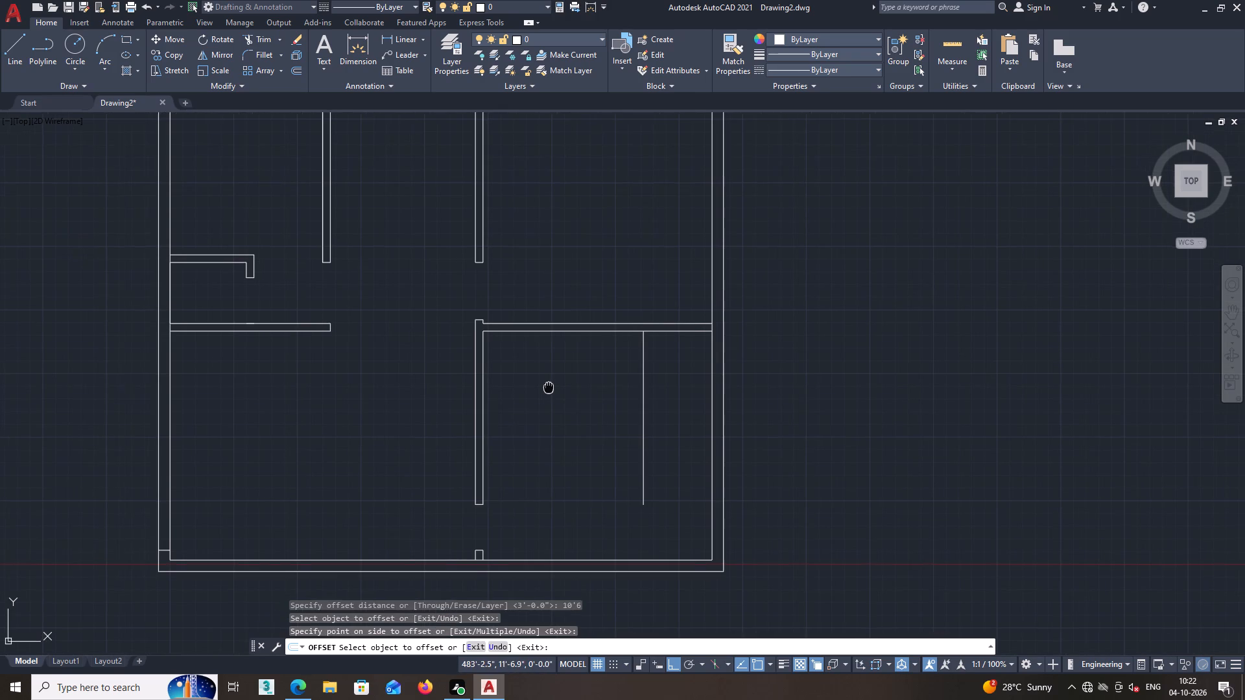
middle_click_drag(541, 386, 539, 386)
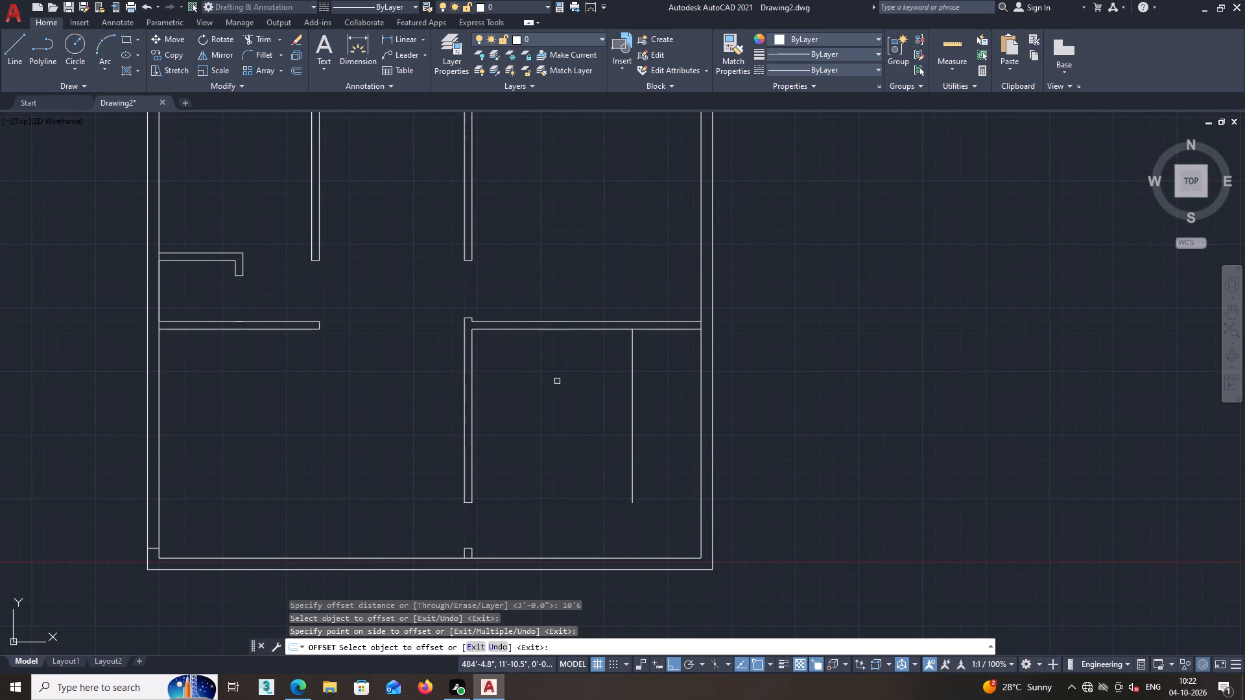
key("space")
Offset the east wall's inner face 4' to the west.
key("space")
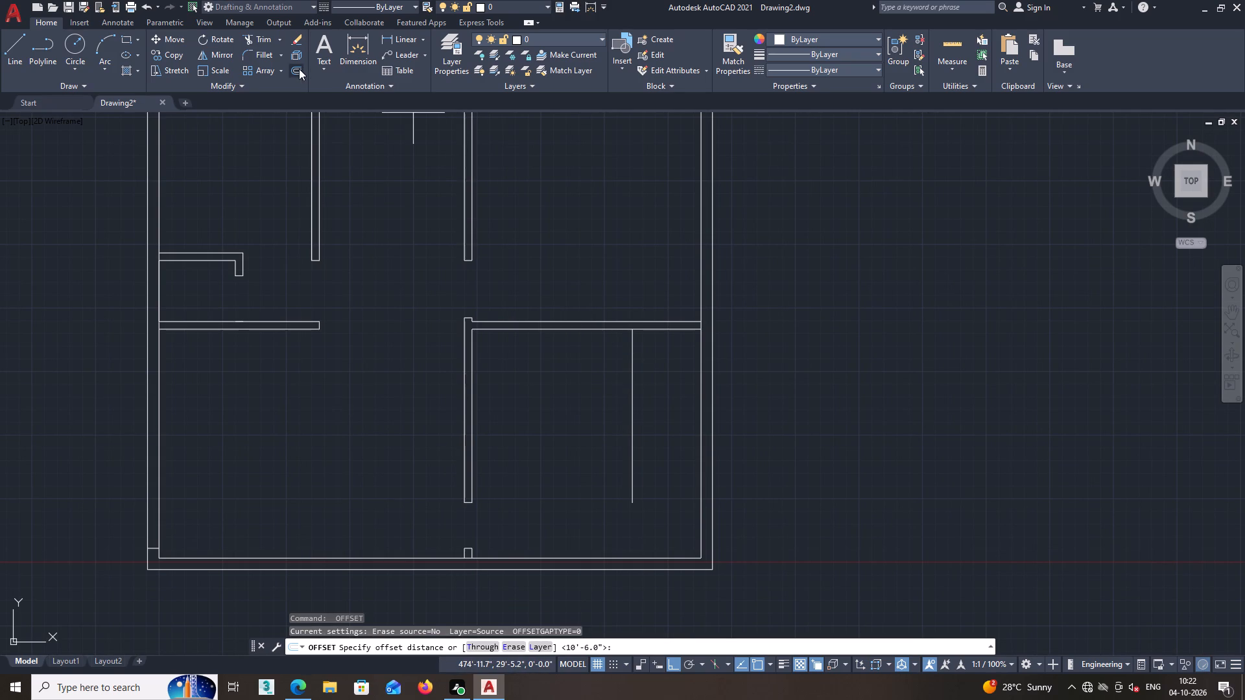
left_click(299, 69)
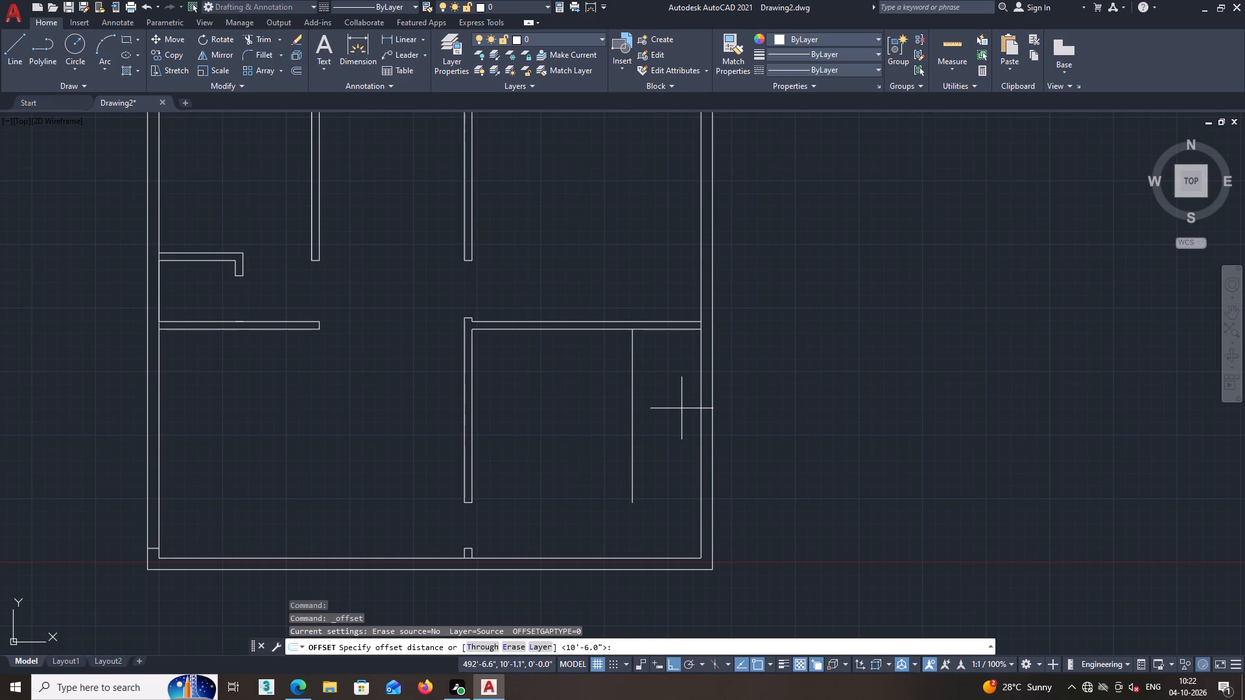
type("4'")
key("Return")
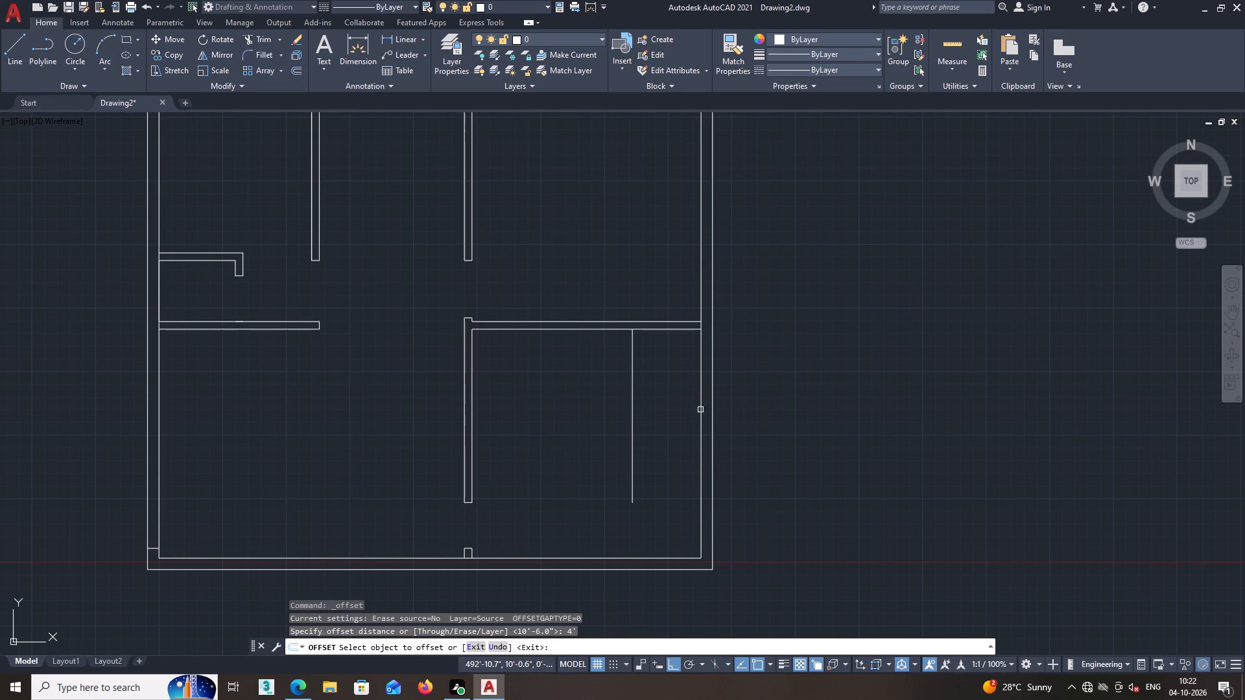
left_click(701, 410)
left_click(678, 417)
key("space")
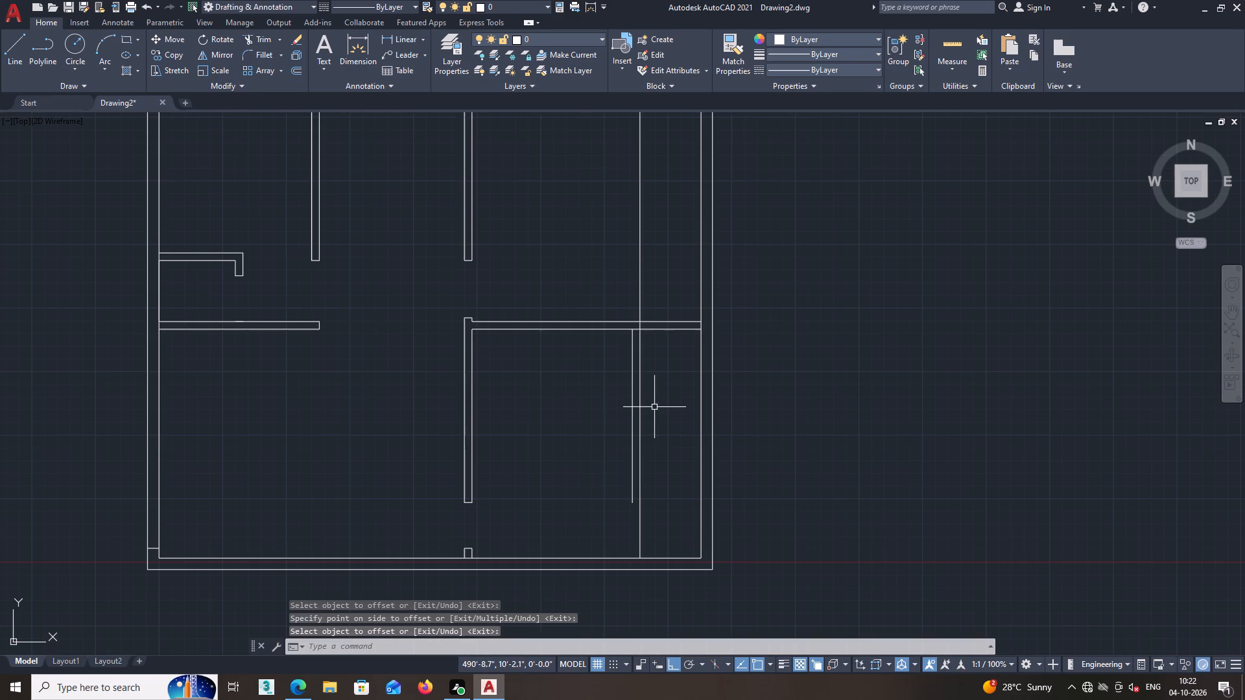
Trim the 4' offset line north of the southeast room's horizontal partition and clear the T-junction where the two partitions meet.
middle_click_drag(657, 404, 667, 395)
type("tr")
key("Return")
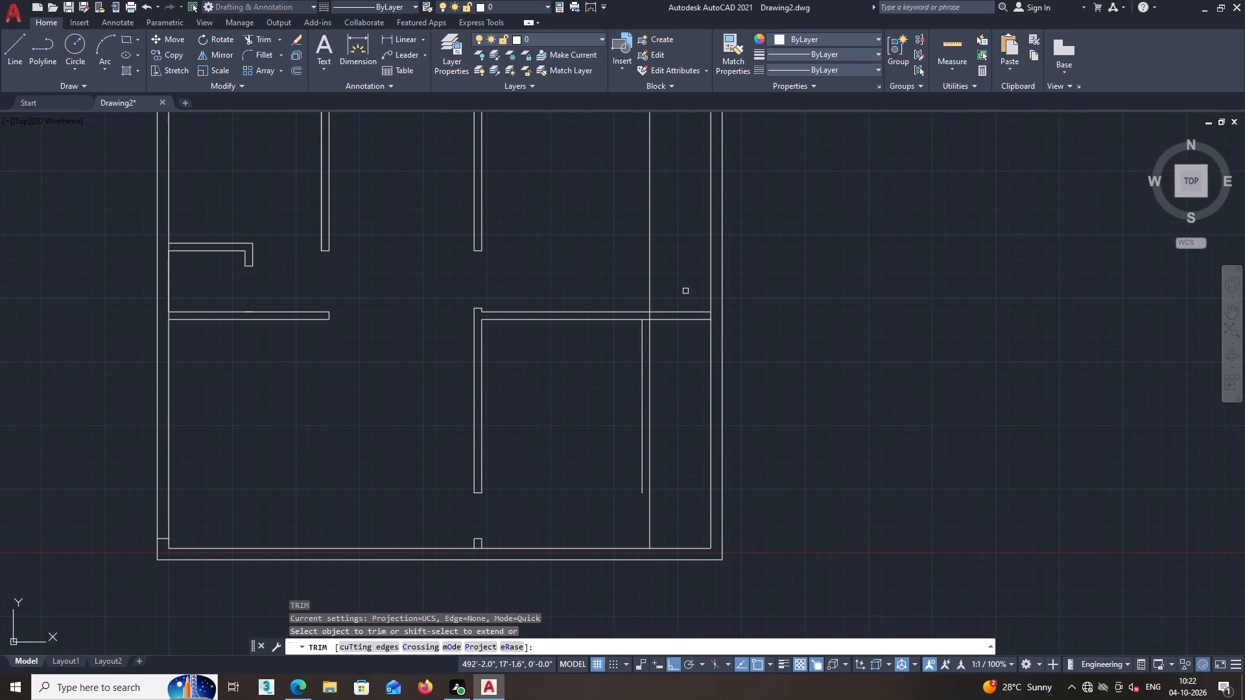
left_click(687, 262)
left_click(620, 262)
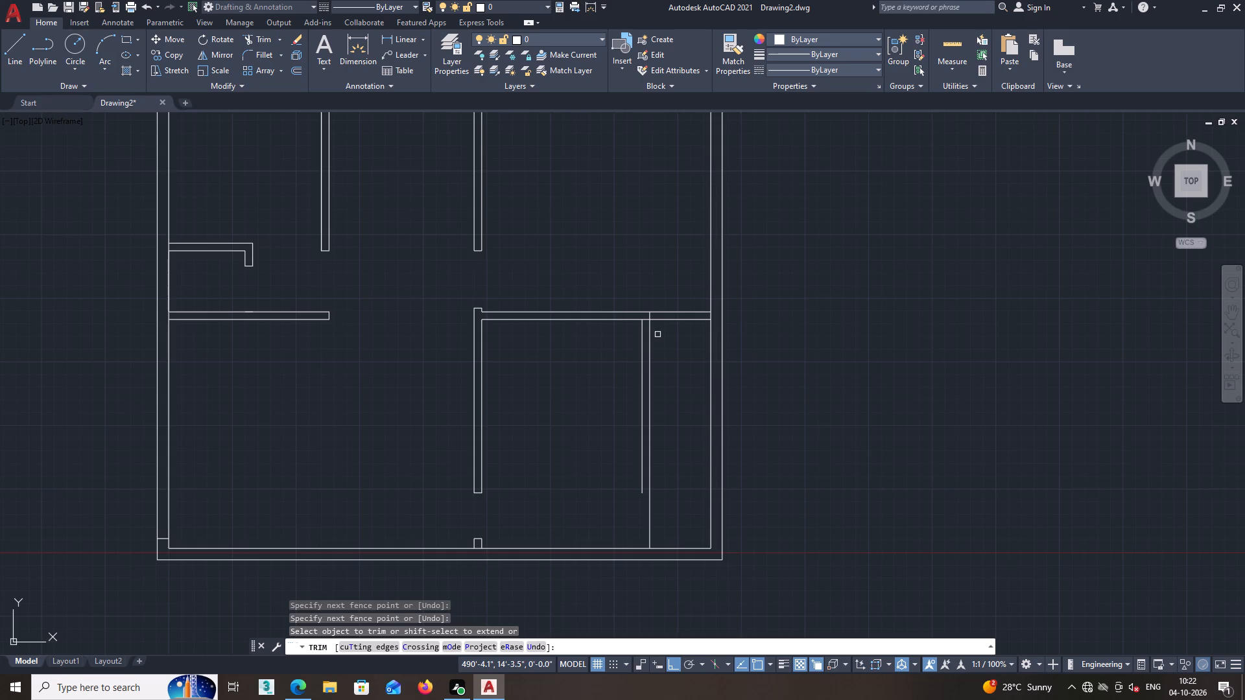
scroll(658, 334, "up", 2)
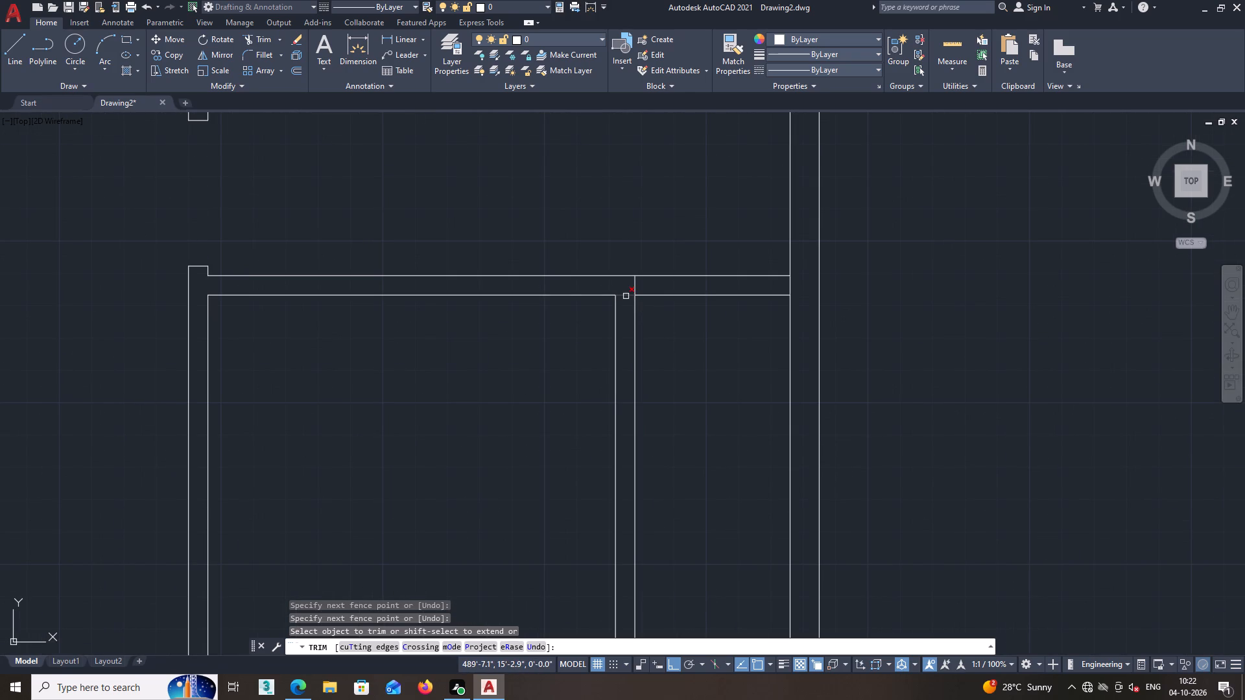
left_click(626, 296)
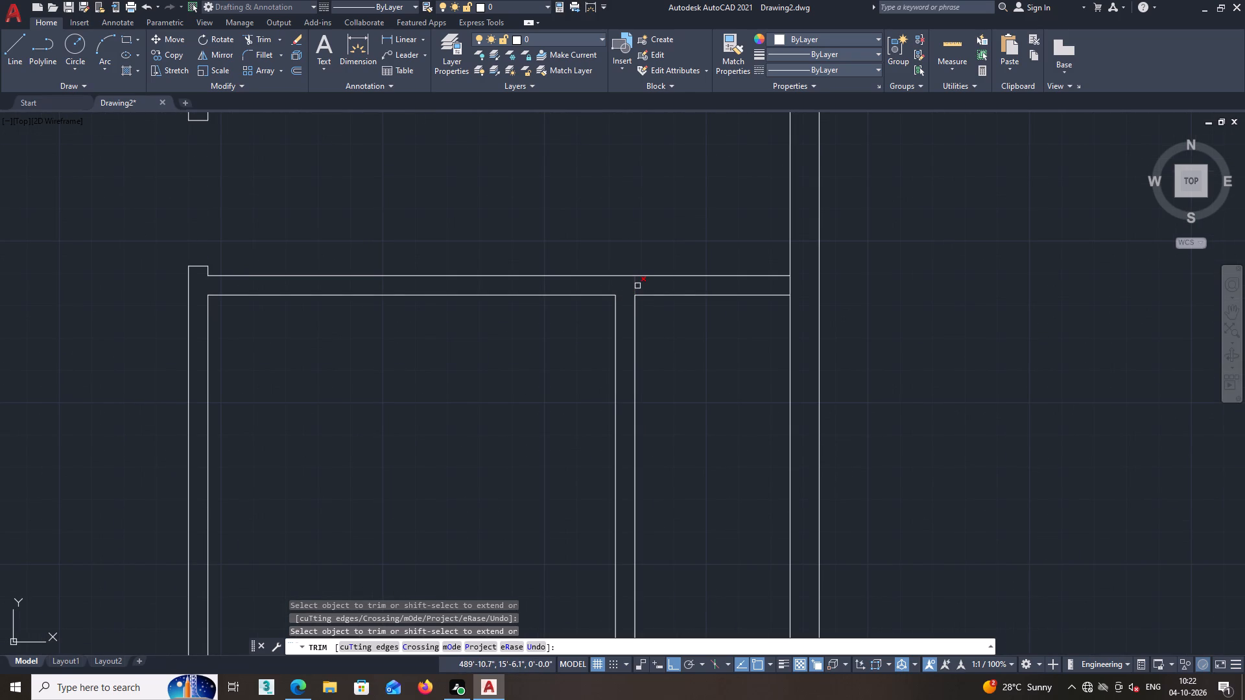
left_click(637, 286)
Measure the width and length of the narrow strip between the new partition and the east wall.
scroll(654, 362, "down", 1)
middle_click_drag(658, 383, 660, 382)
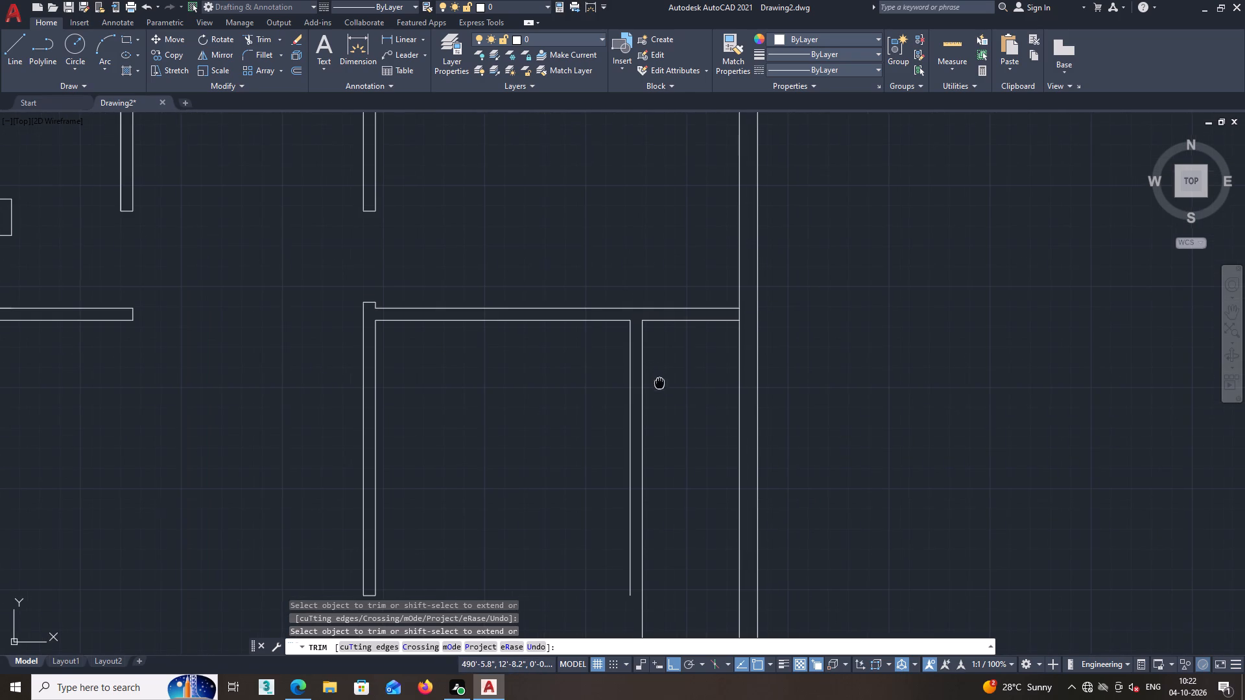
middle_click_drag(660, 382, 653, 301)
middle_click_drag(665, 427, 665, 410)
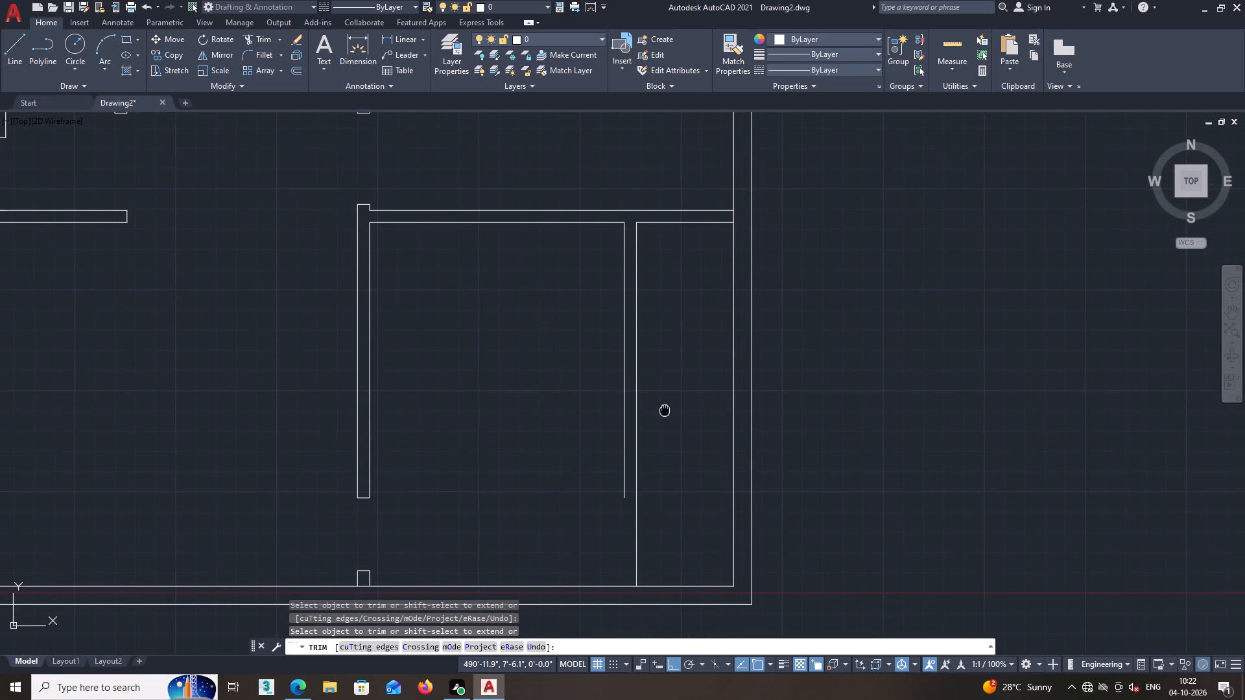
middle_click_drag(665, 410, 650, 420)
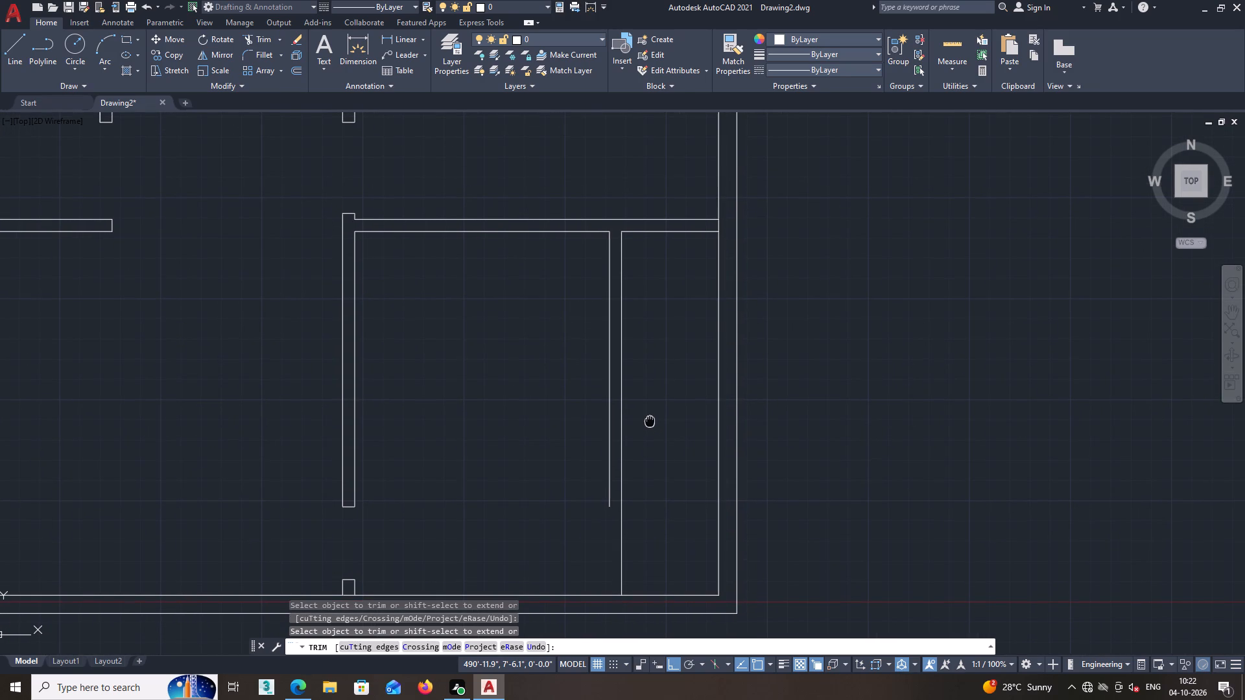
middle_click_drag(650, 420, 649, 421)
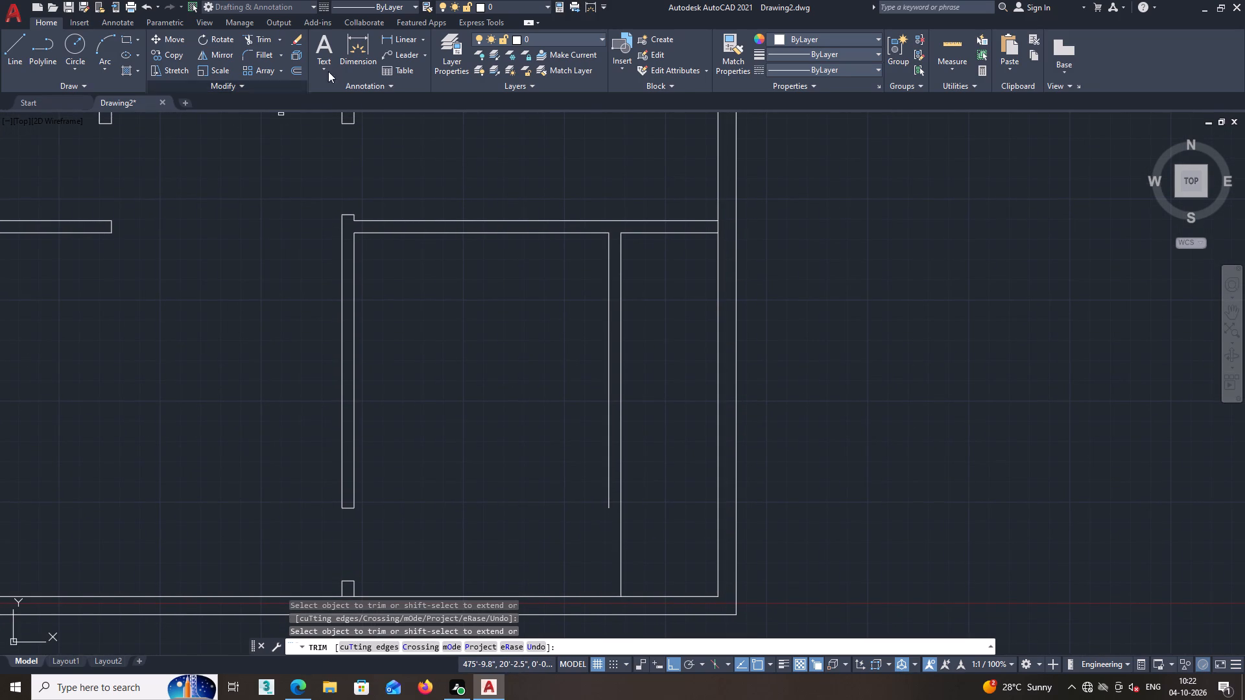
left_click(949, 45)
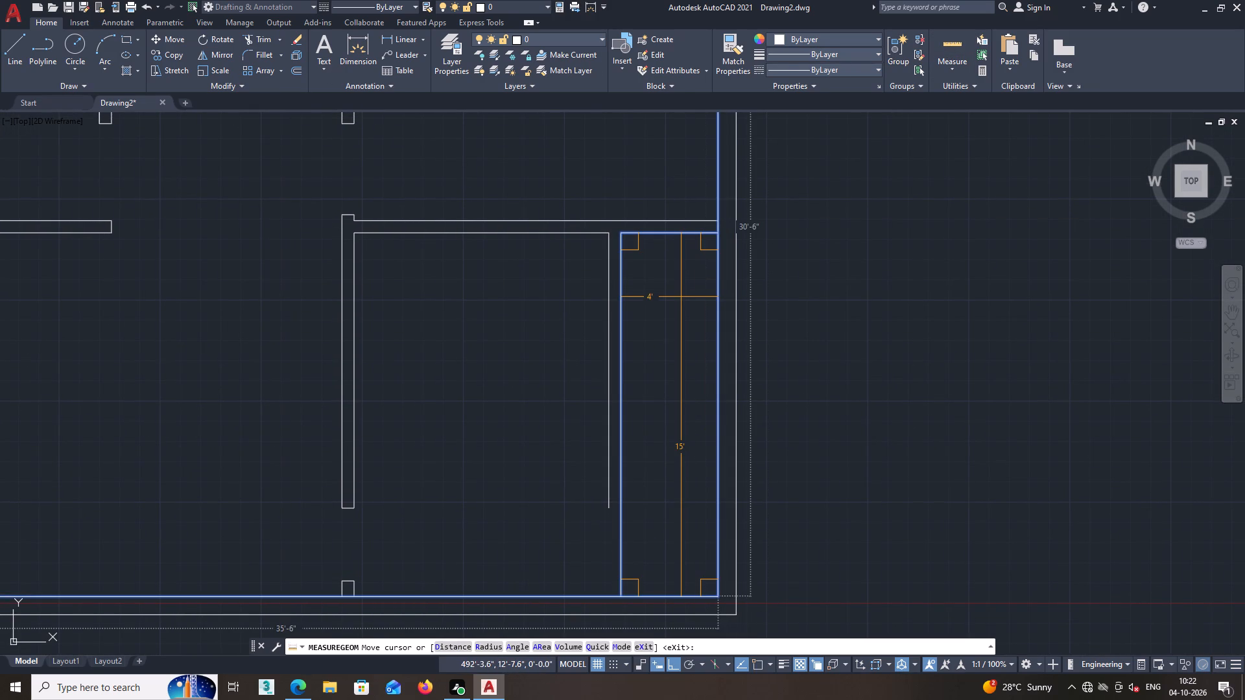
key("Escape")
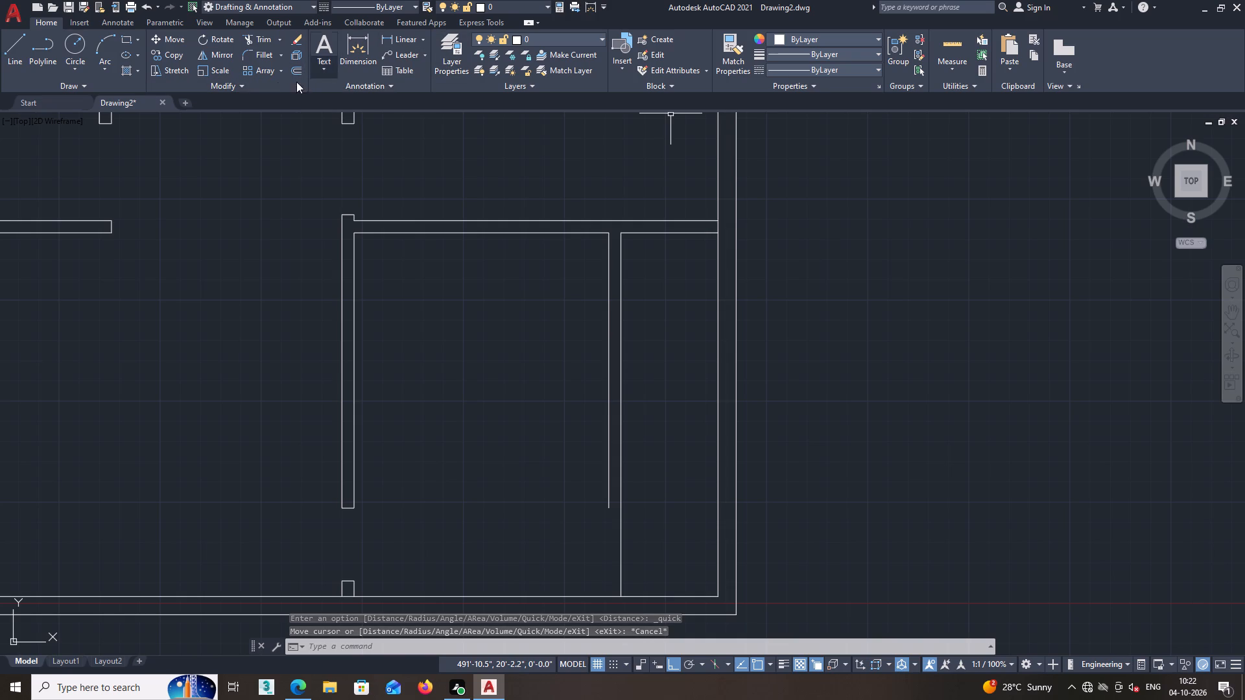
Offset the narrow east strip's north edge 7'3" to the south.
left_click(35, 45)
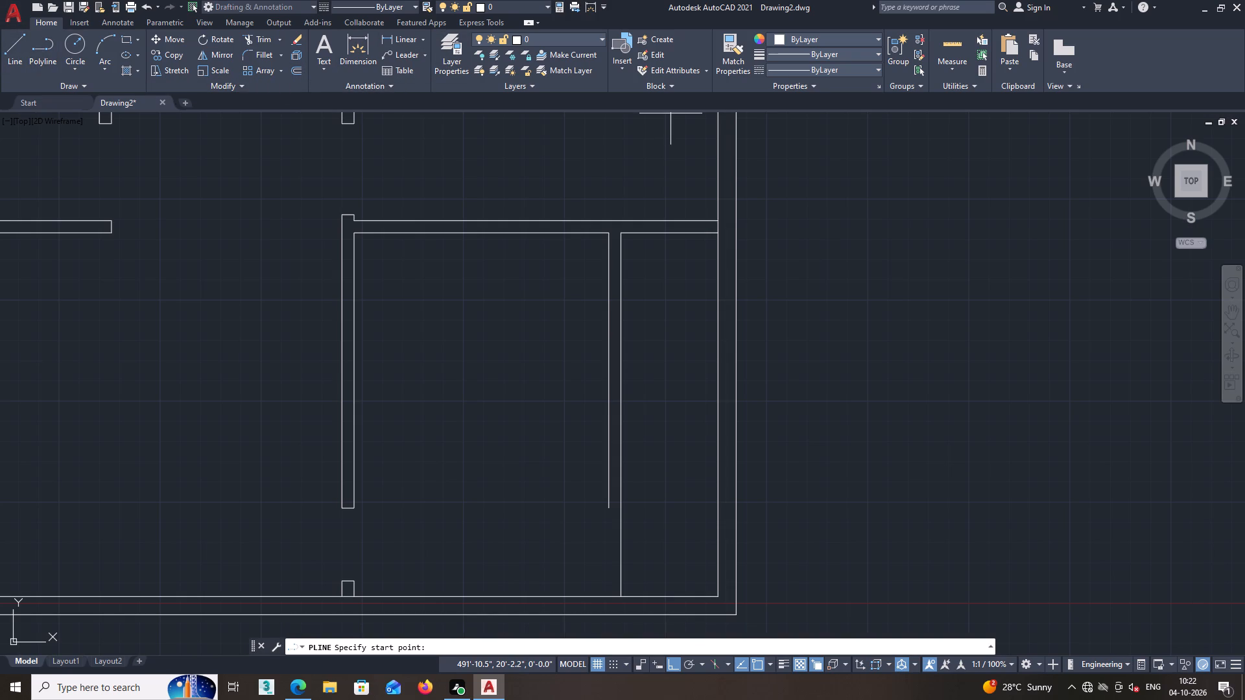
left_click(294, 73)
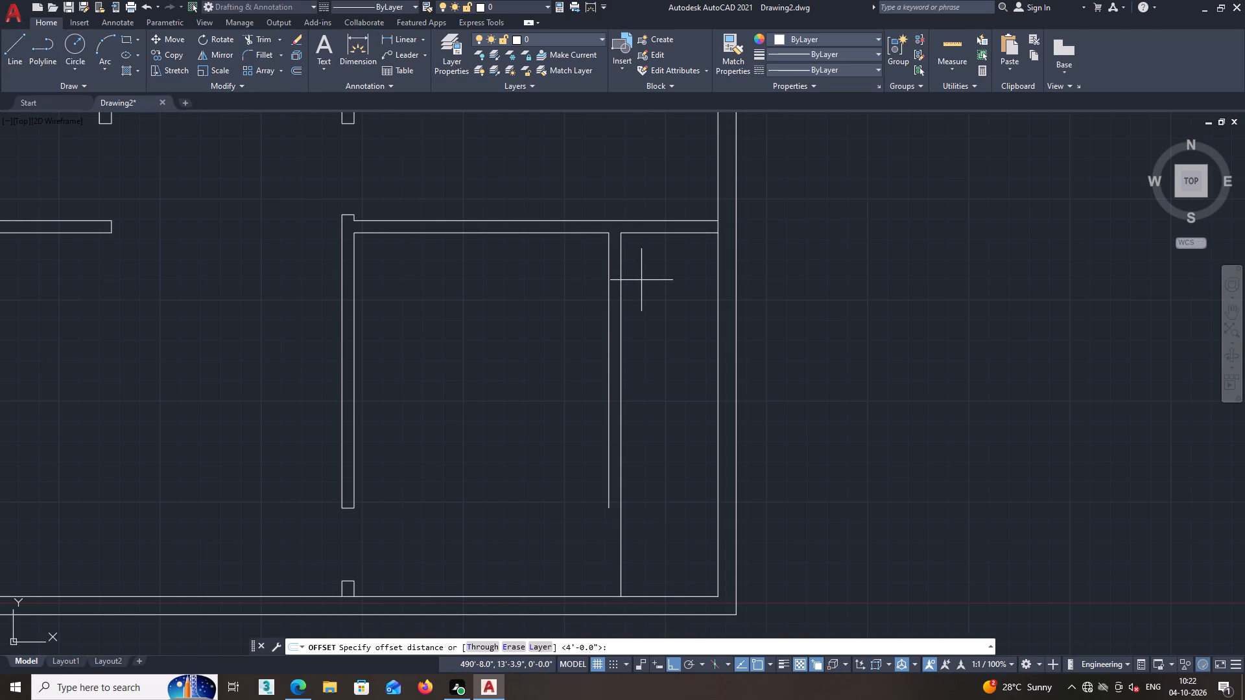
type("7'3")
key("Return")
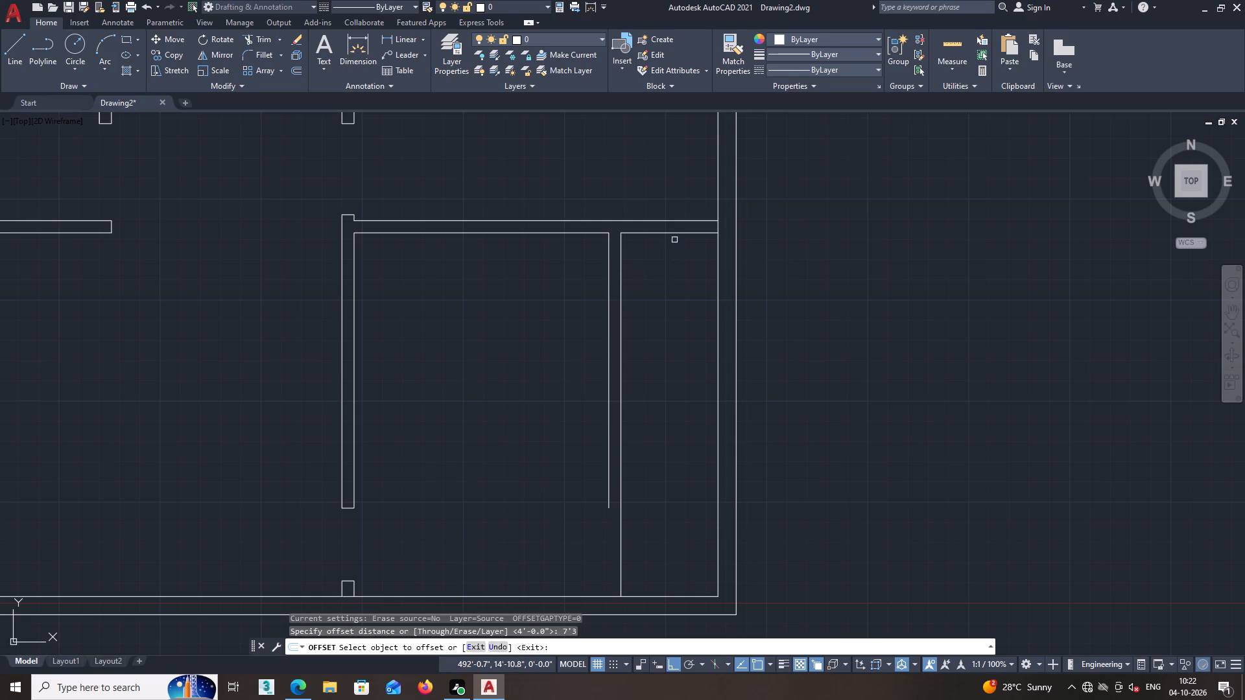
left_click(675, 232)
left_click(654, 332)
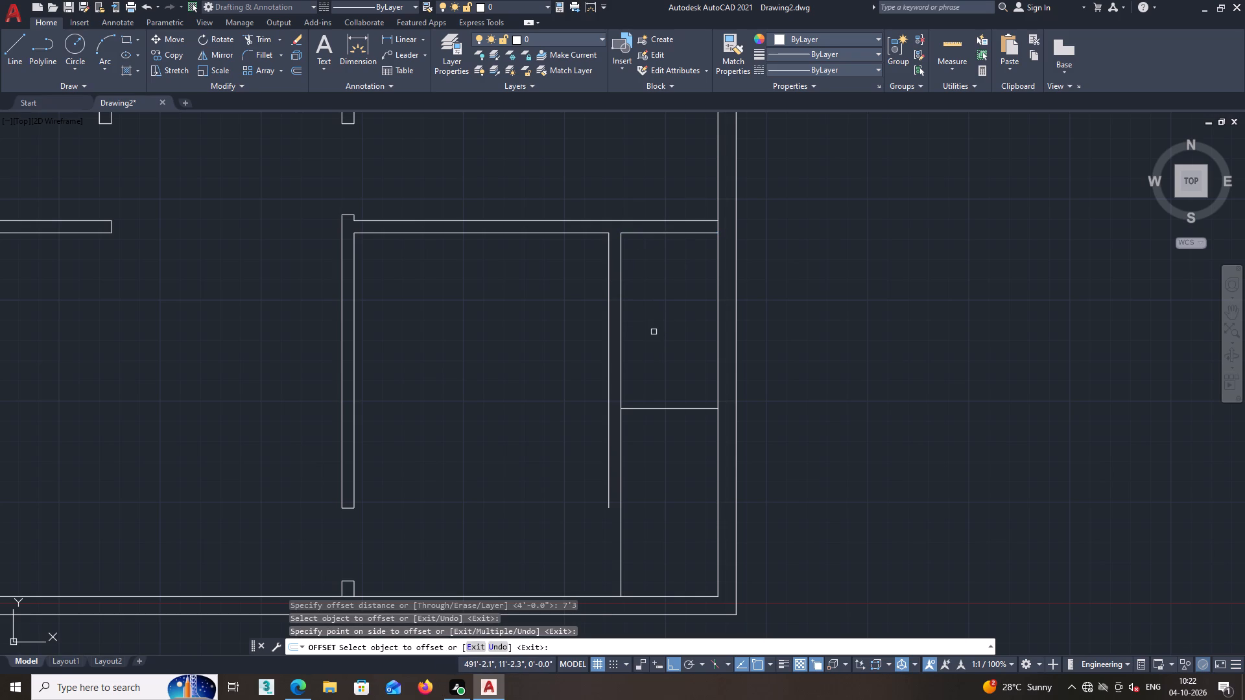
middle_click_drag(654, 367, 651, 341)
middle_click_drag(638, 420, 609, 394)
key("space")
Offset the south wall's inner face 7'3" to the north.
key("space")
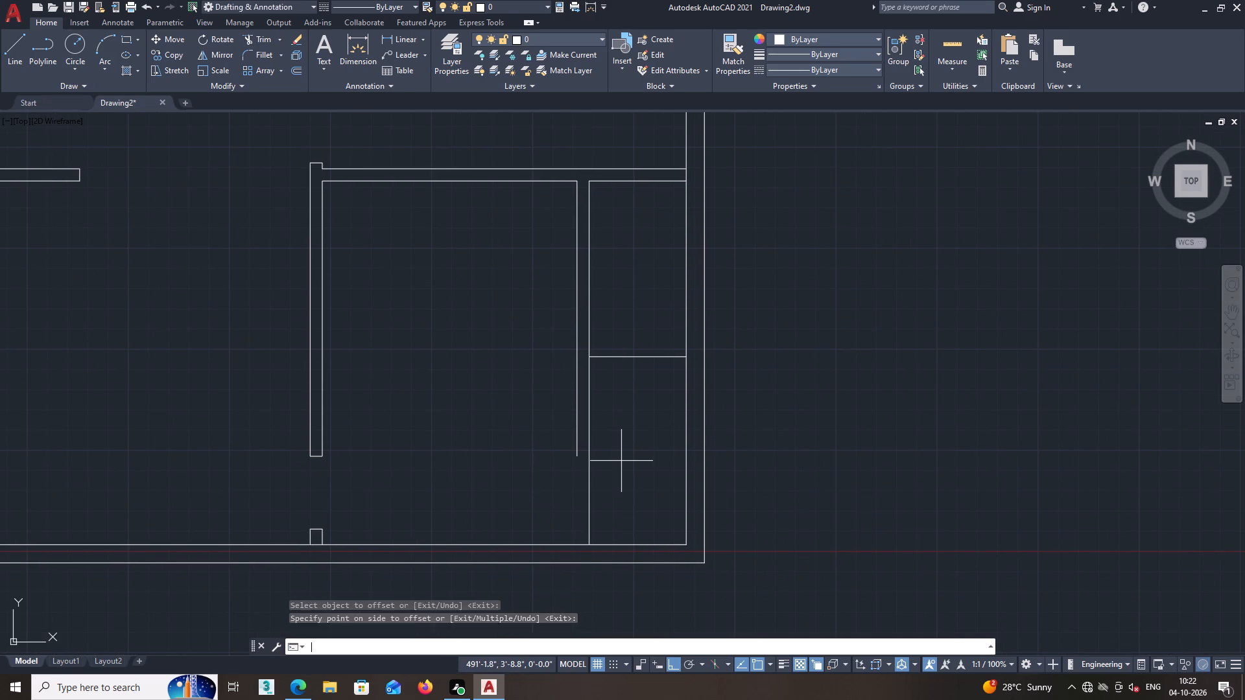
type("7'3")
key("Return")
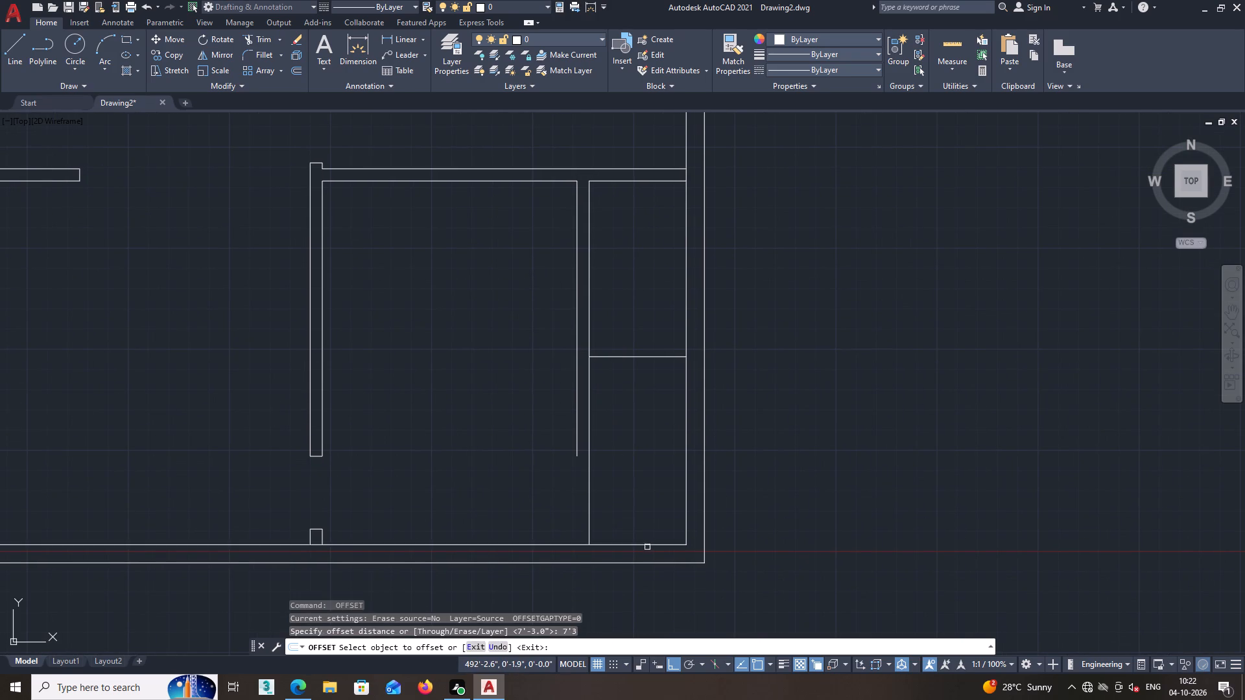
left_click(648, 544)
left_click(646, 497)
key("space")
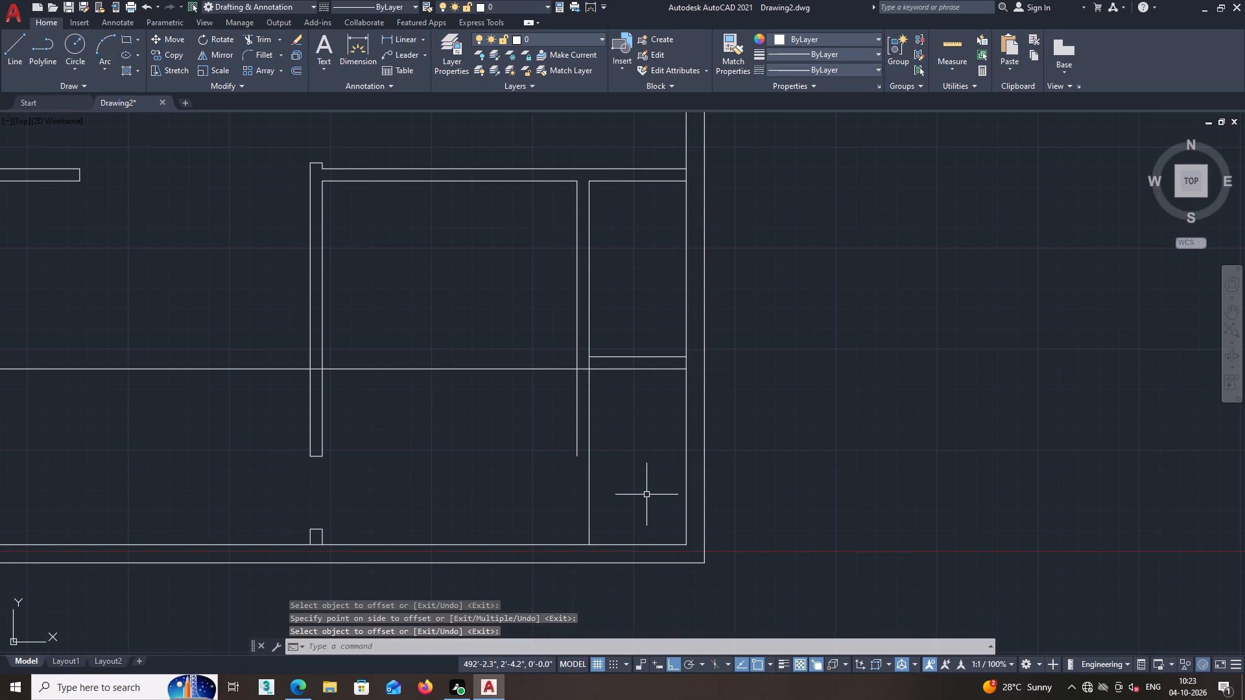
Trim the long offset line across the southeast room, through the central partition and across the southwest room.
type("tr")
key("Return")
left_click(540, 325)
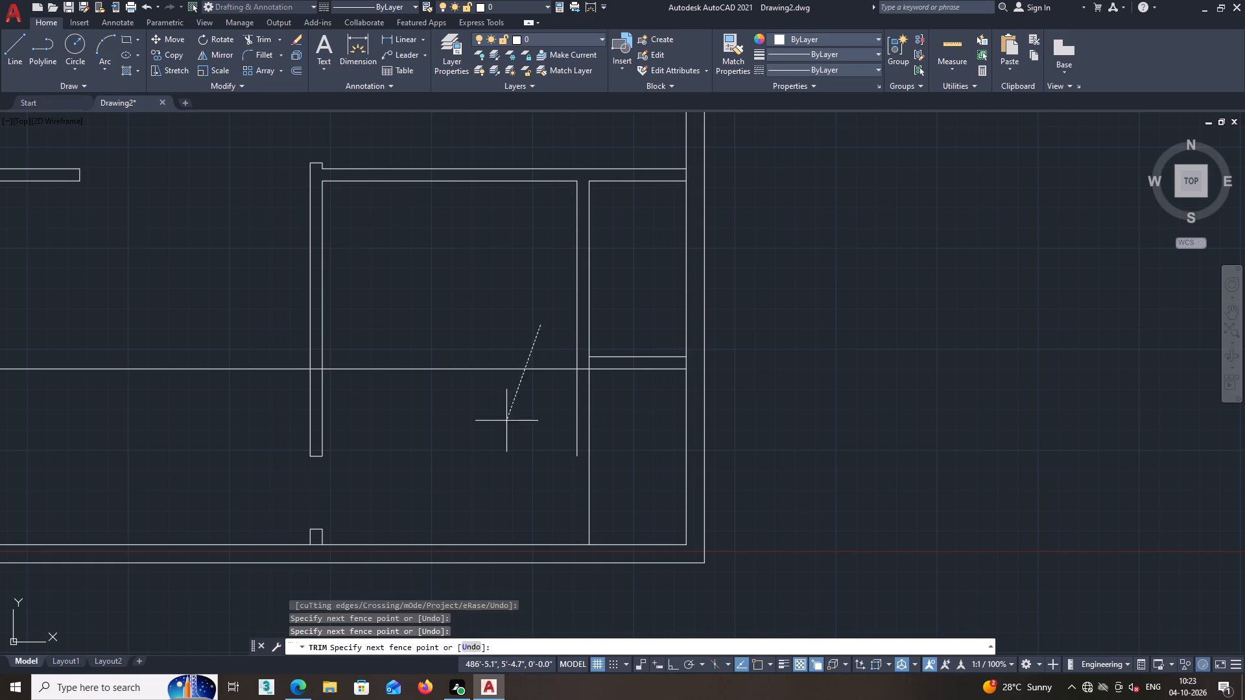
left_click(501, 434)
left_click(281, 325)
left_click(239, 396)
middle_click_drag(244, 392, 530, 401)
scroll(532, 401, "down", 2)
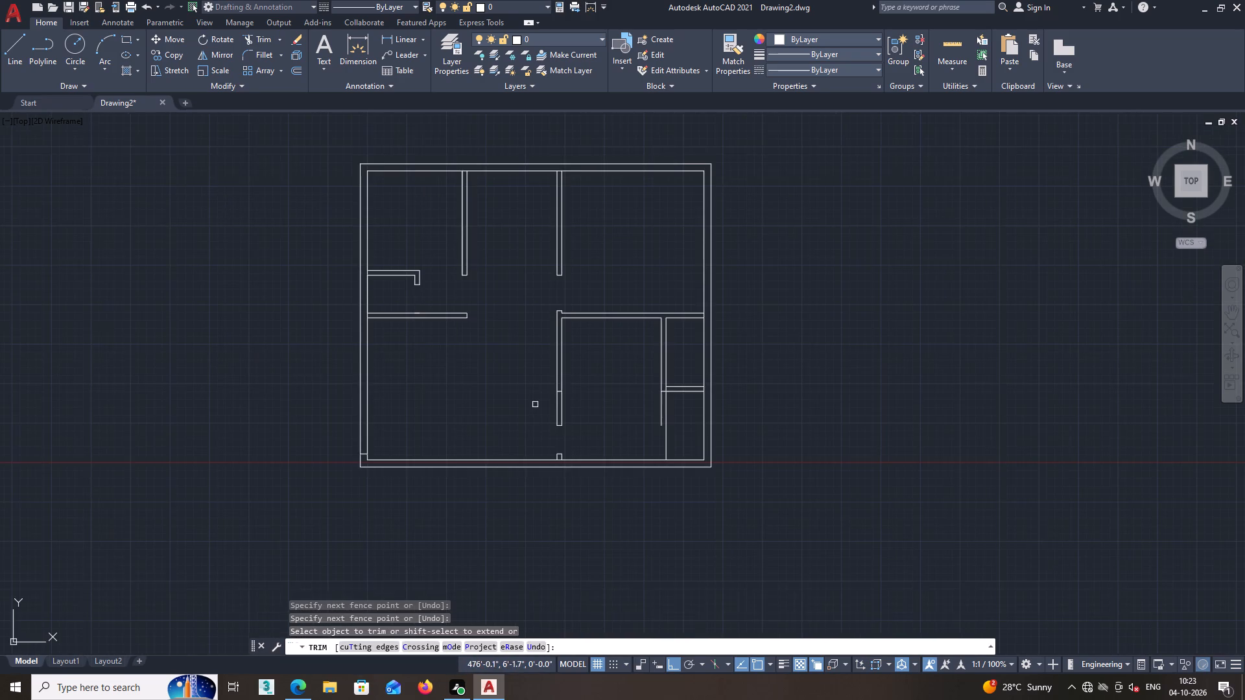
scroll(563, 404, "up", 2)
left_click(552, 371)
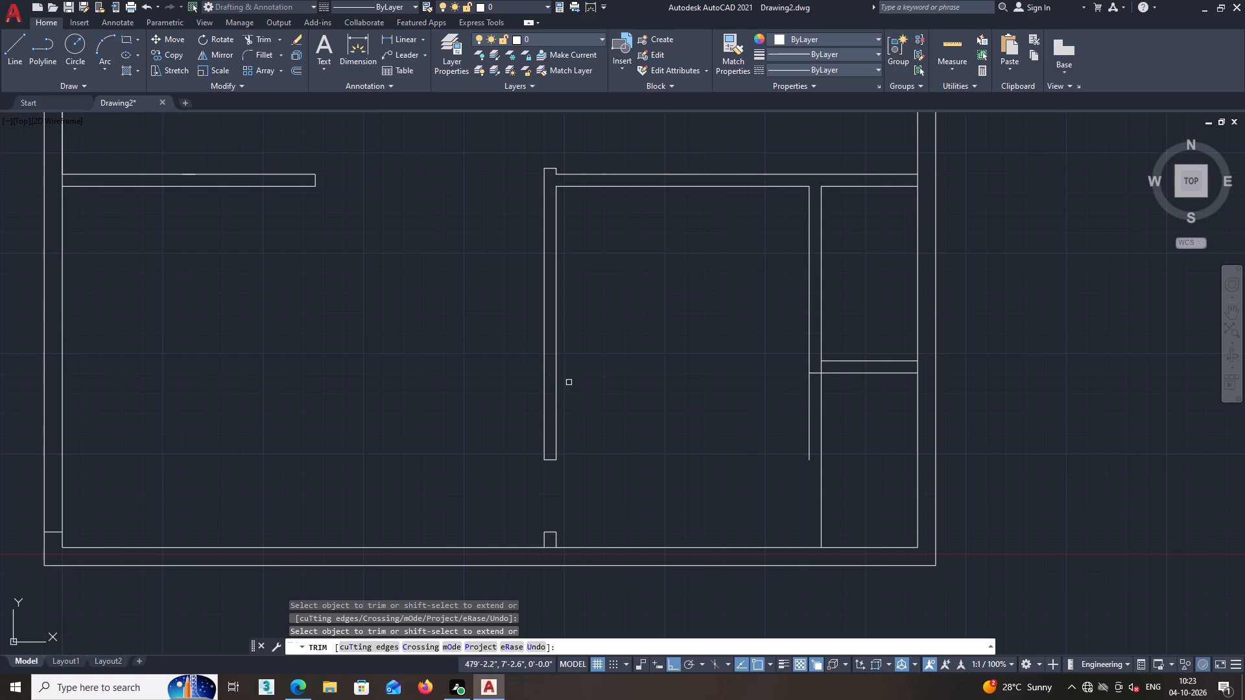
Trim the leftover stub and the strip partition's east face between the two cross lines to clear their T-junction.
middle_click_drag(648, 414, 597, 391)
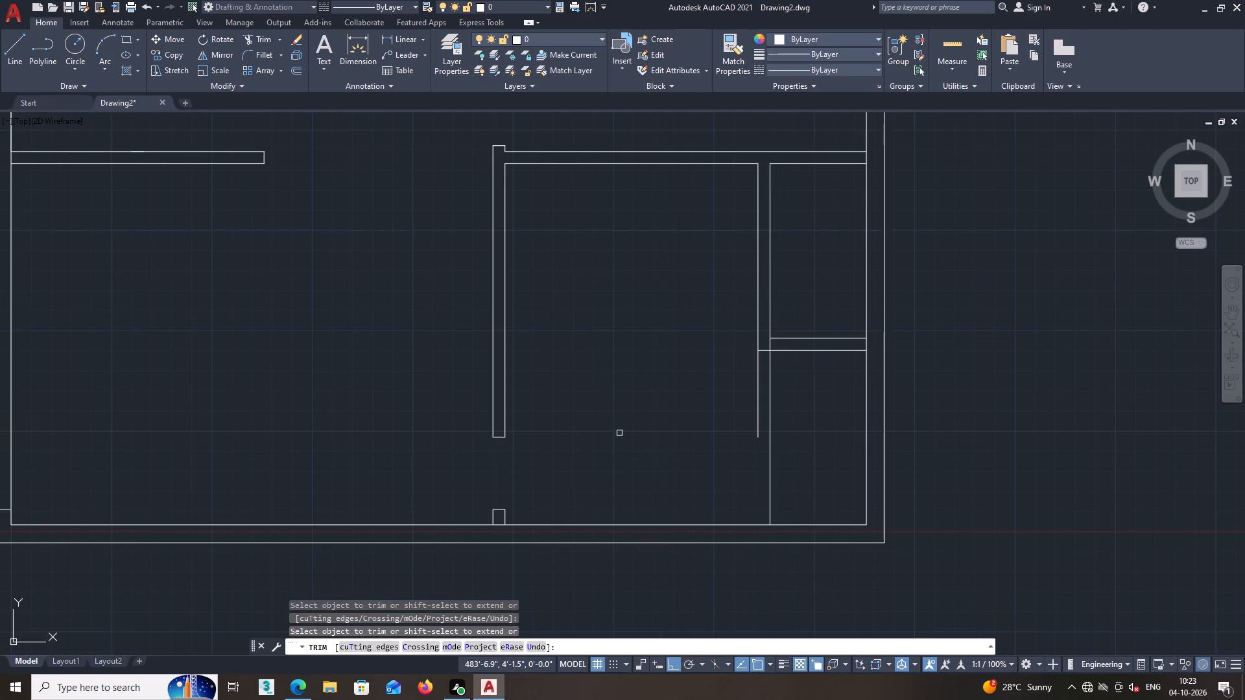
middle_click_drag(624, 444, 545, 462)
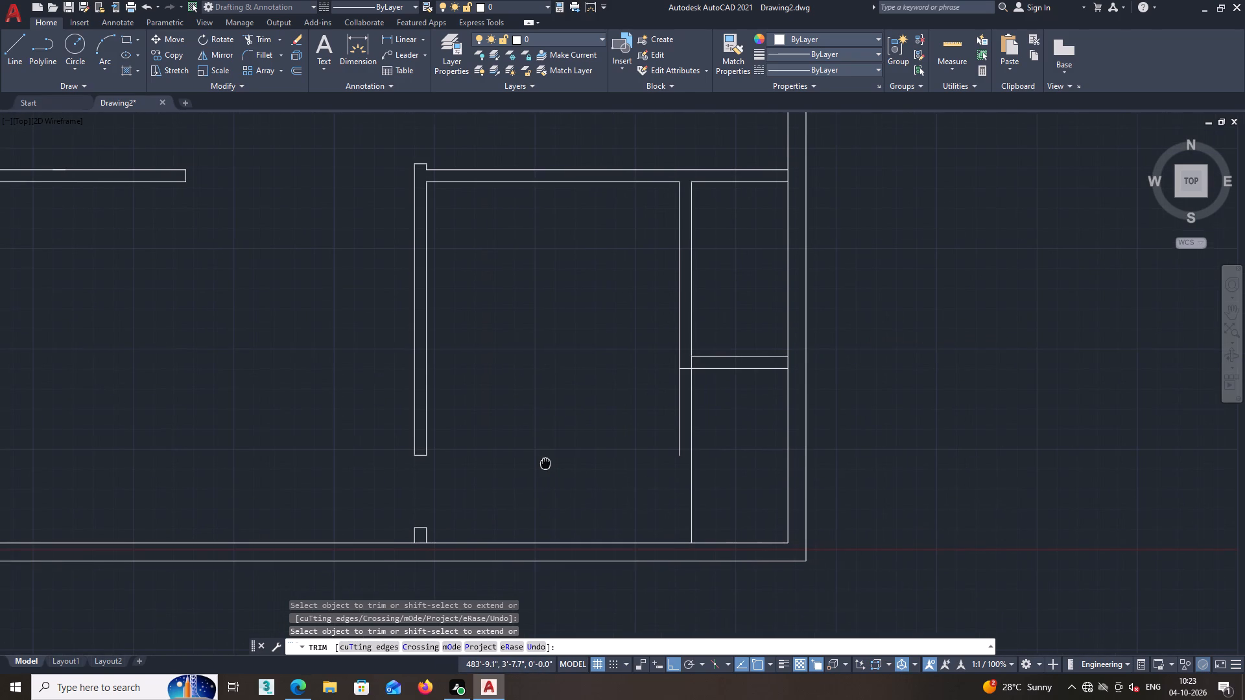
middle_click_drag(545, 462, 495, 462)
scroll(646, 412, "up", 1)
left_click(632, 343)
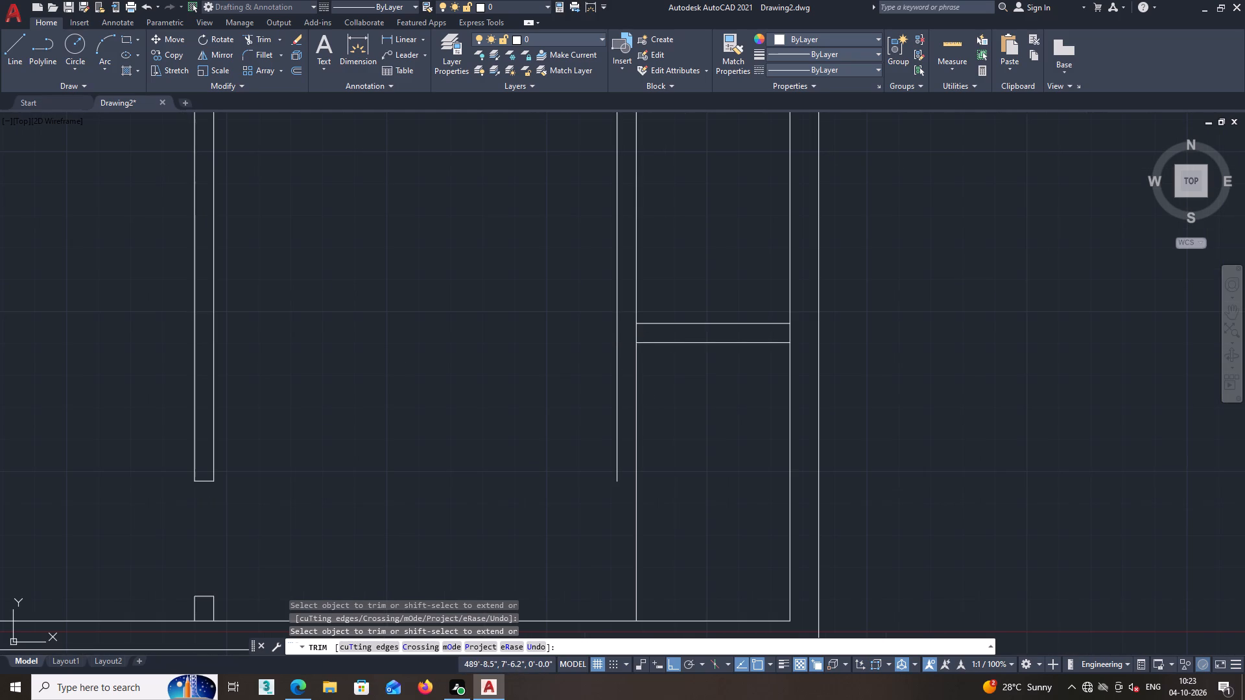
left_click(638, 331)
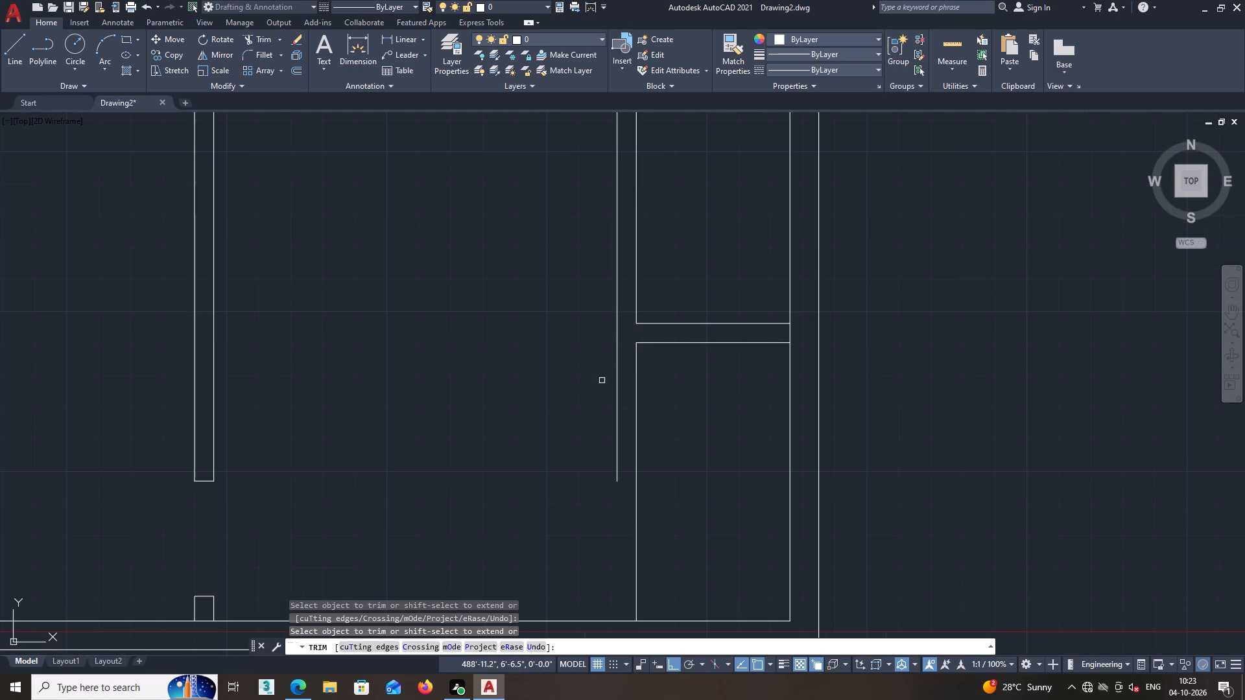
scroll(597, 413, "down", 1)
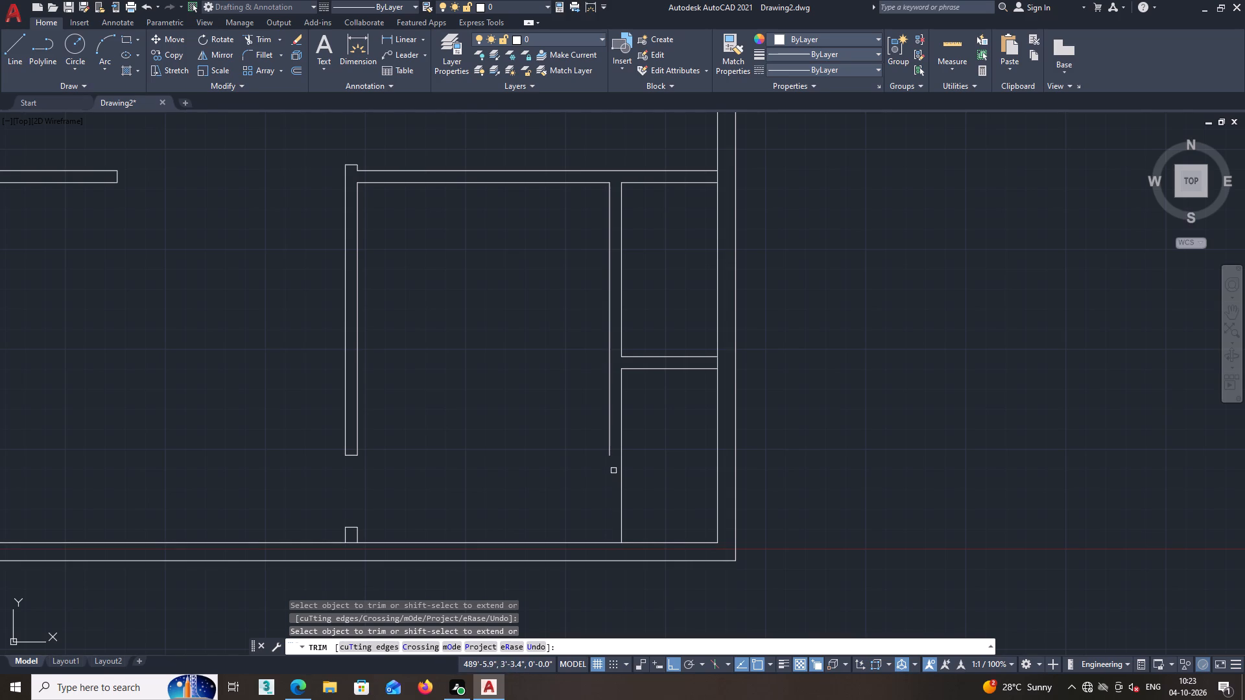
key("space")
Extend the strip partition's west face south to the south wall's inner face.
type("ex")
key("Return")
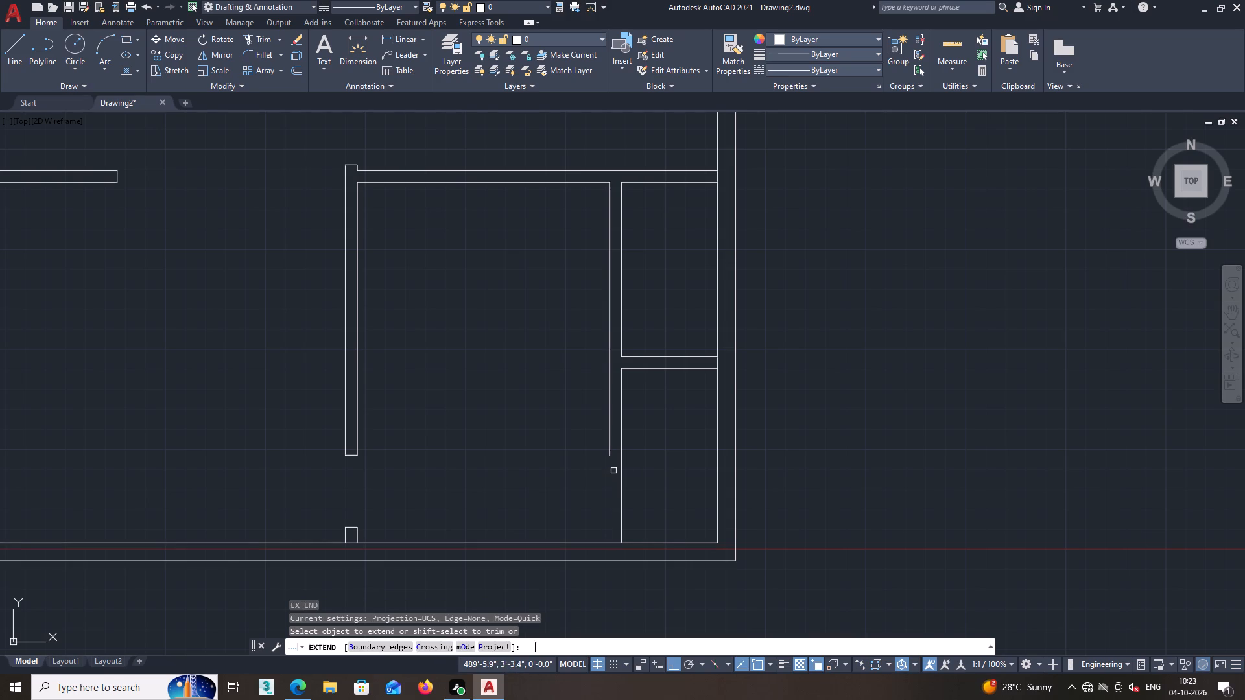
left_click(608, 447)
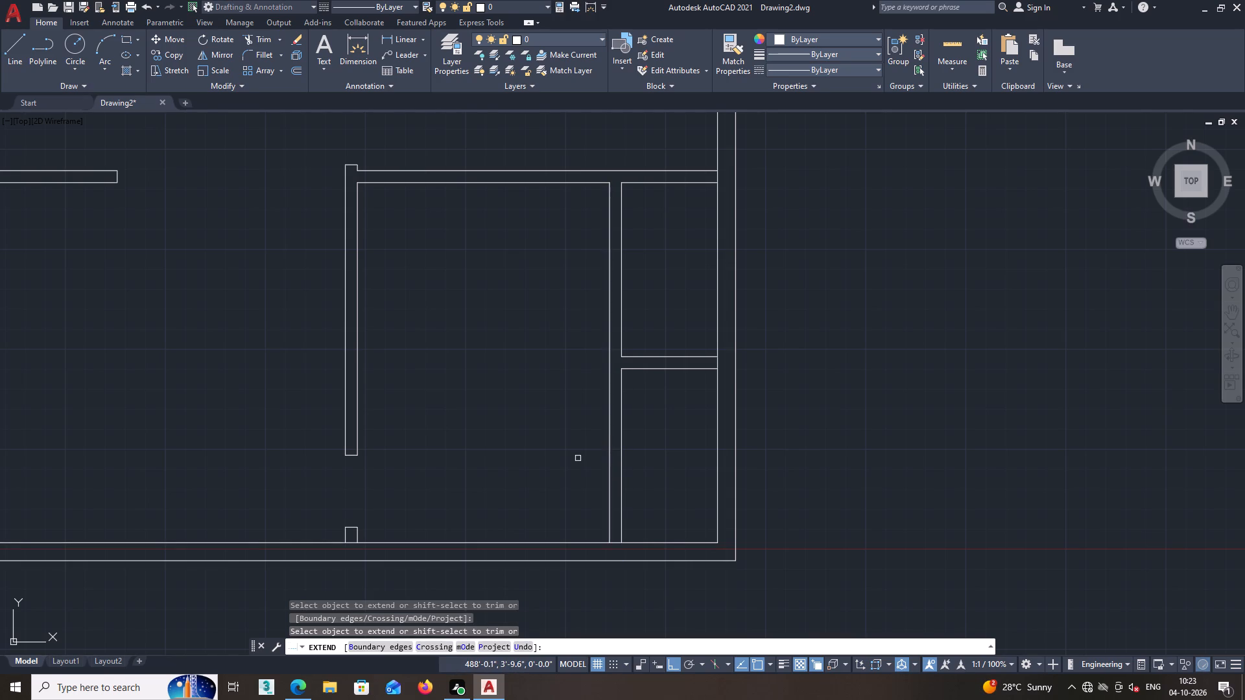
key("space")
Trim the south wall's inner face between the two faces of the strip partition.
type("tr")
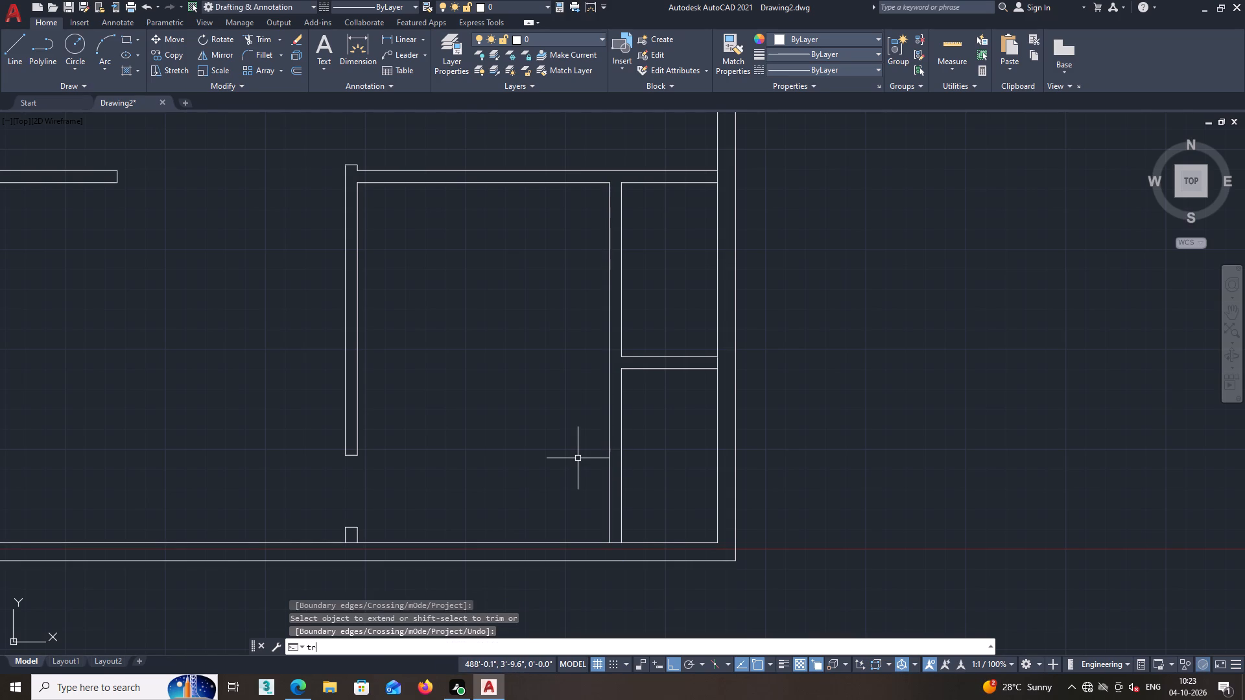
key("Return")
scroll(645, 542, "up", 1)
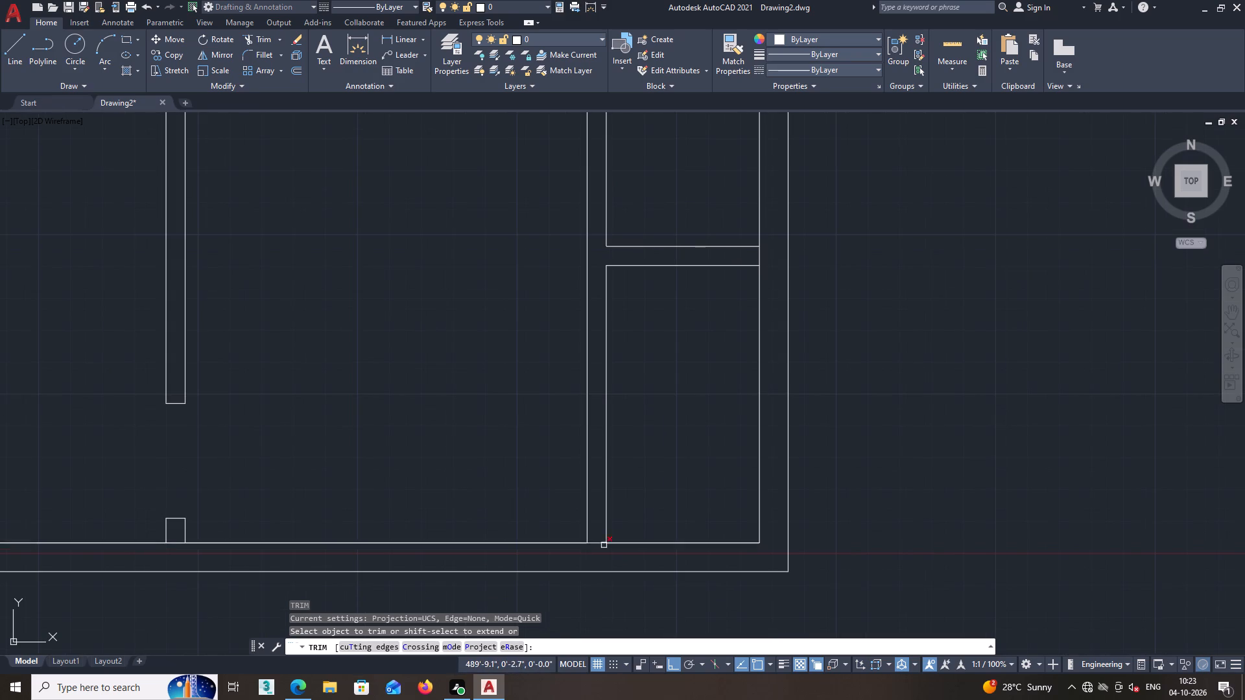
left_click(600, 543)
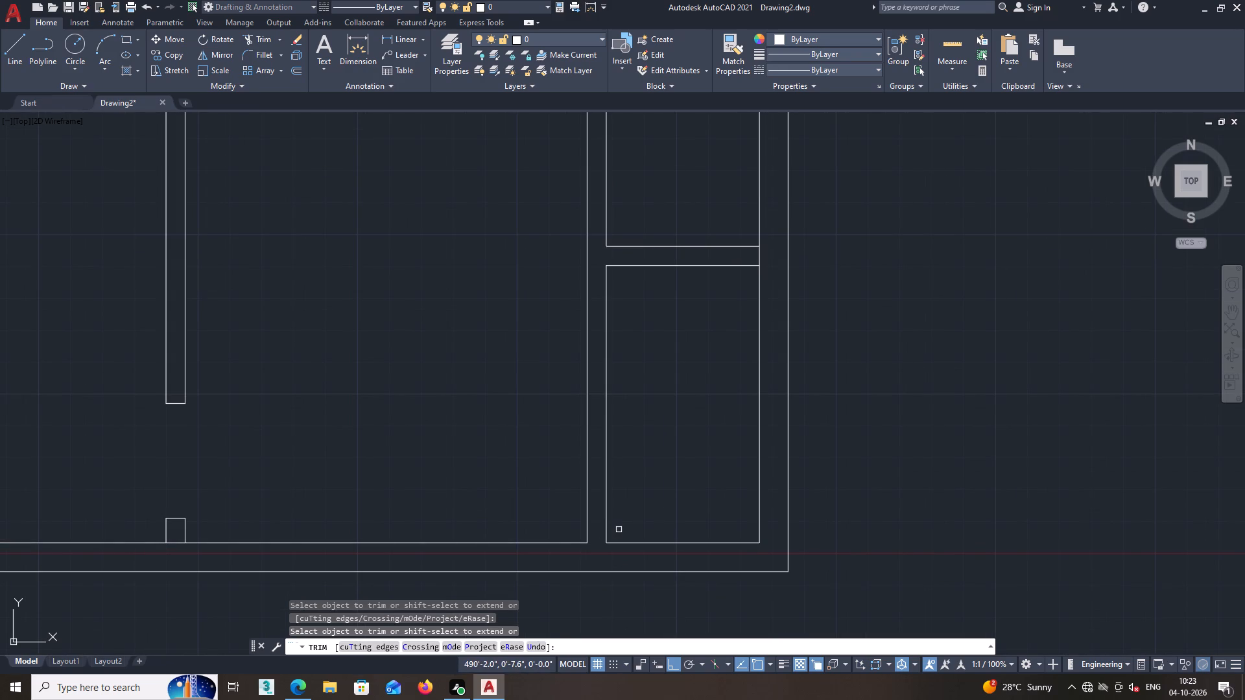
Draw a short jamb line across the strip partition, just south of the cross partition in the southeast corner.
scroll(649, 388, "down", 2)
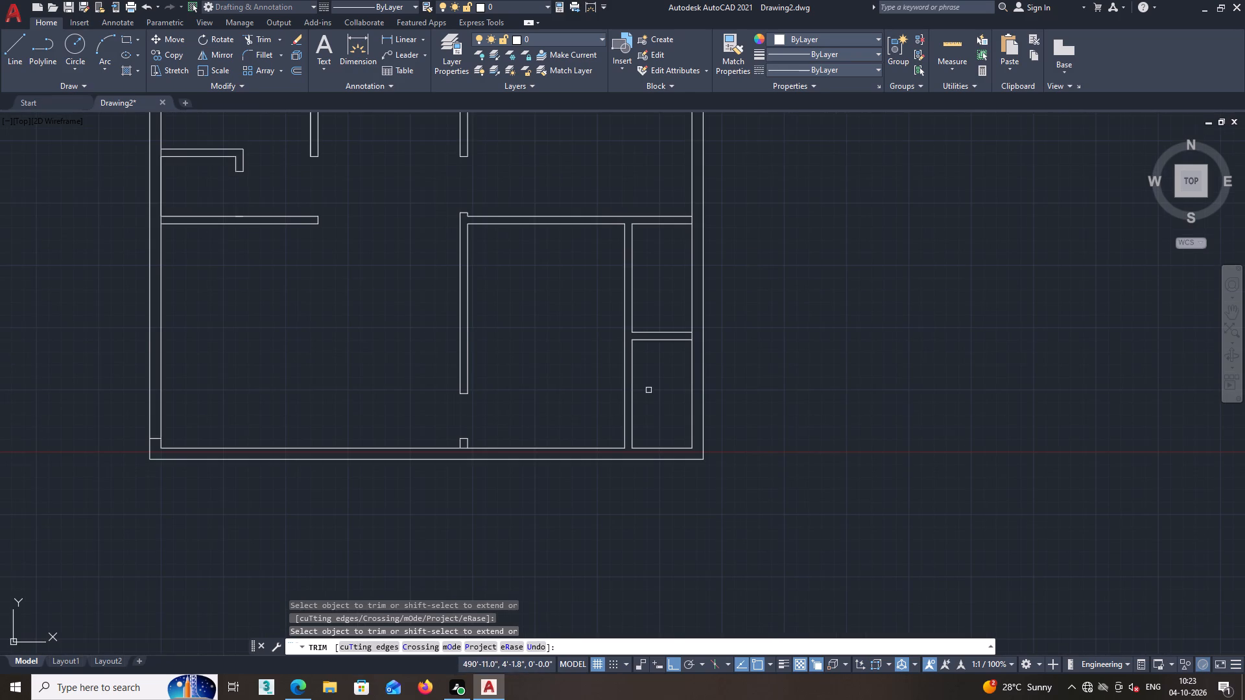
middle_click_drag(547, 416, 580, 491)
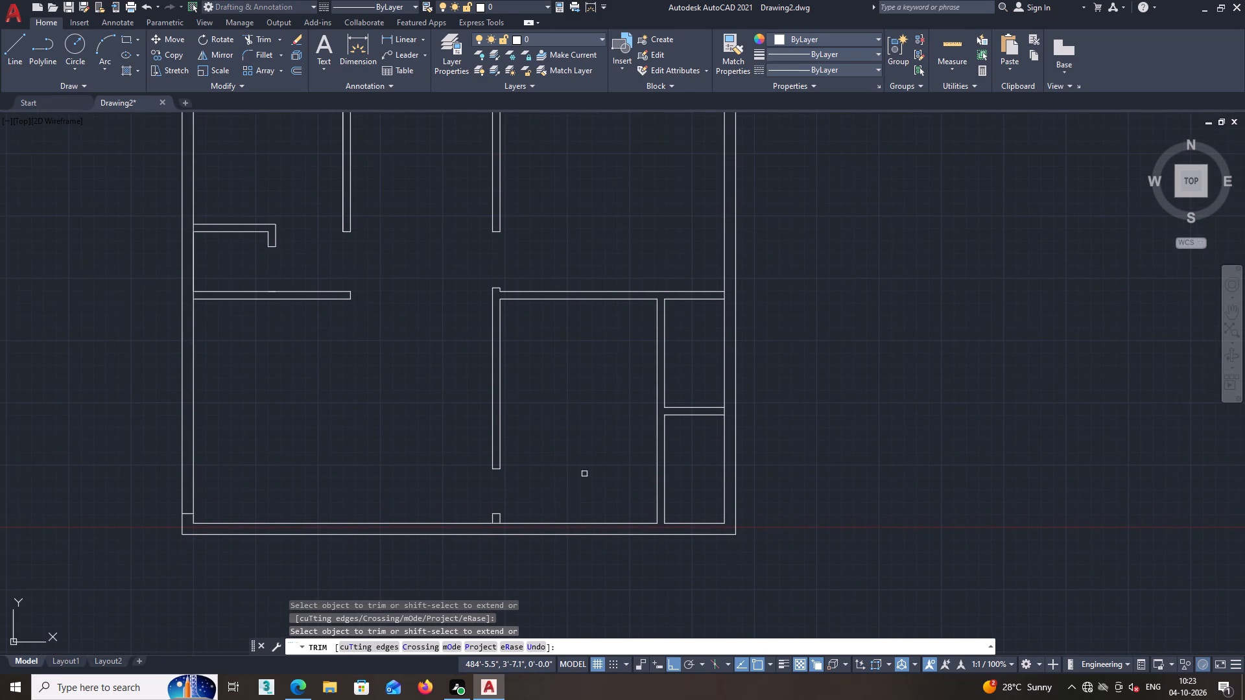
middle_click_drag(591, 460, 553, 487)
middle_click_drag(575, 467, 508, 439)
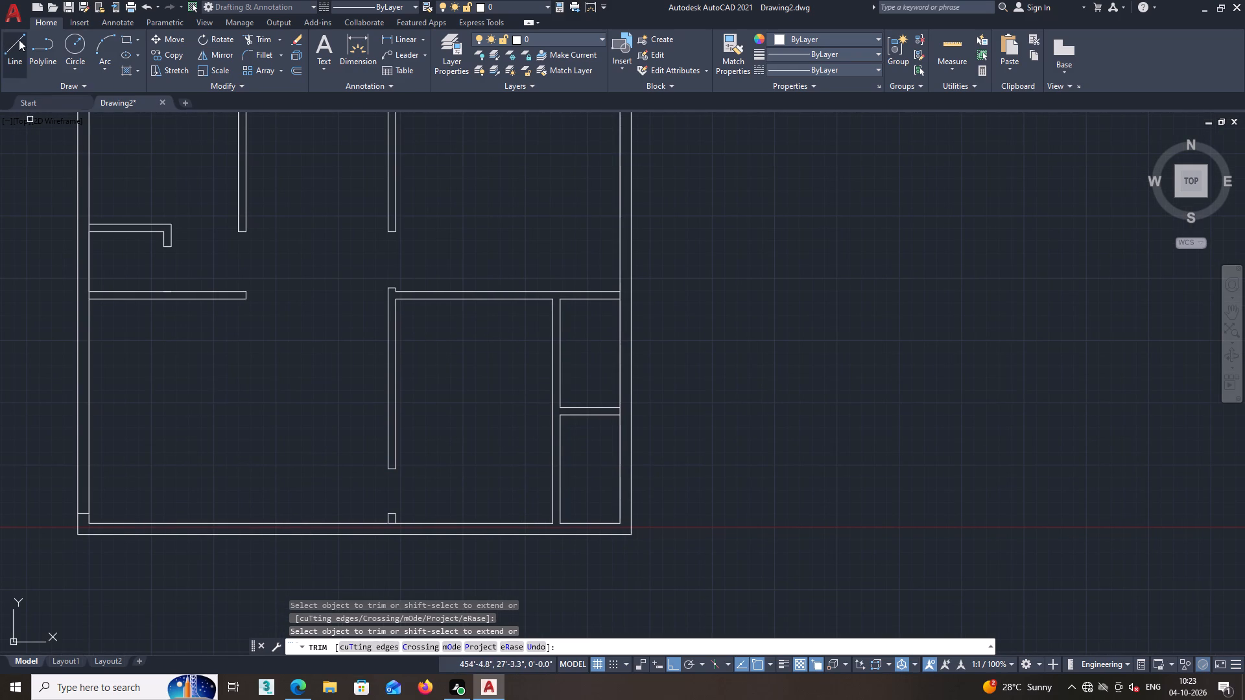
left_click(19, 40)
middle_click_drag(568, 429, 569, 408)
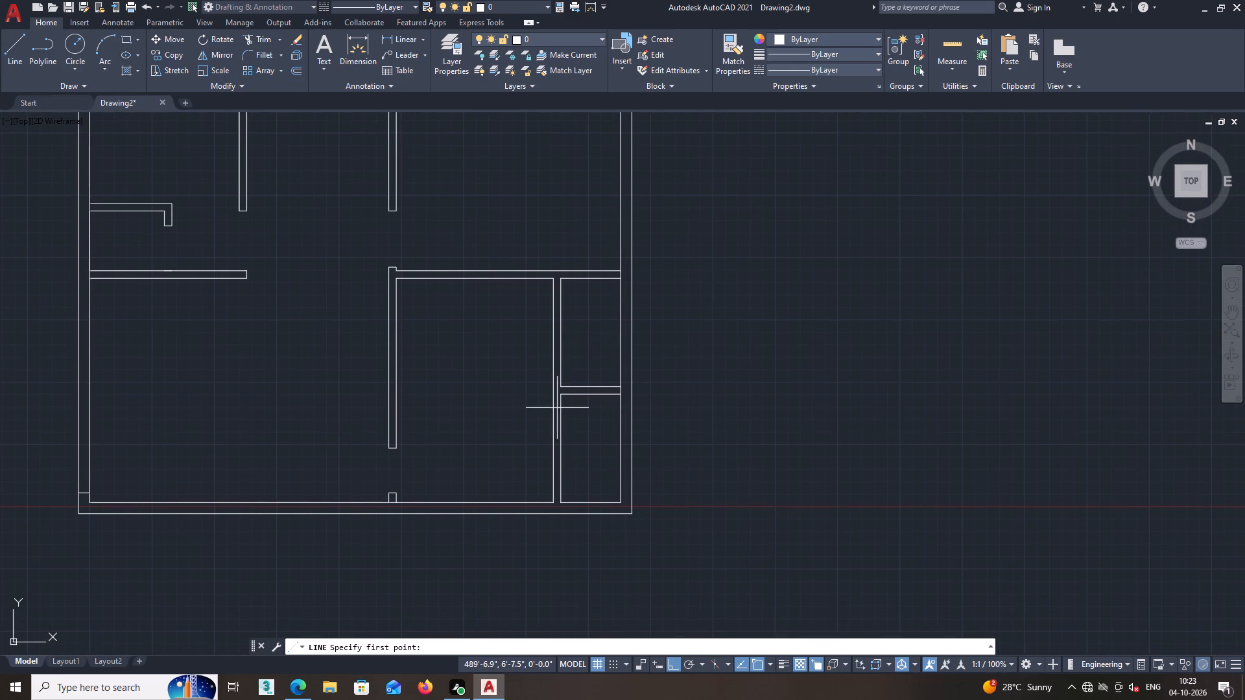
scroll(557, 408, "up", 2)
middle_click_drag(579, 411, 512, 294)
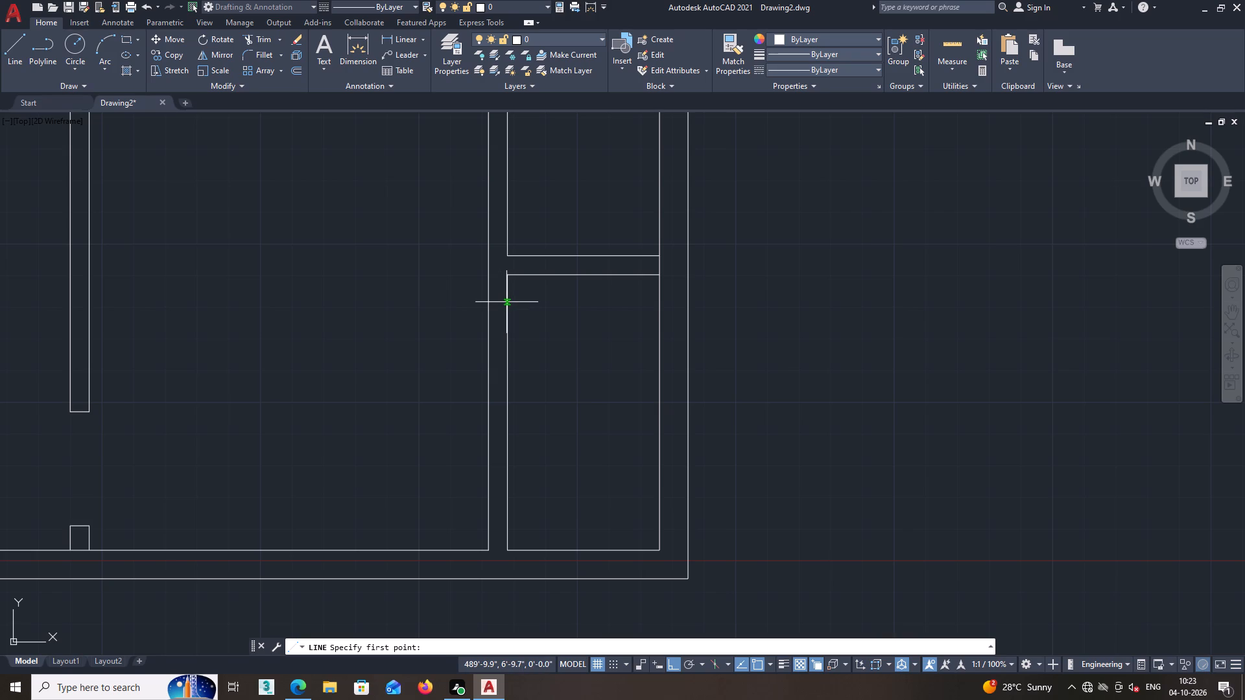
left_click(506, 300)
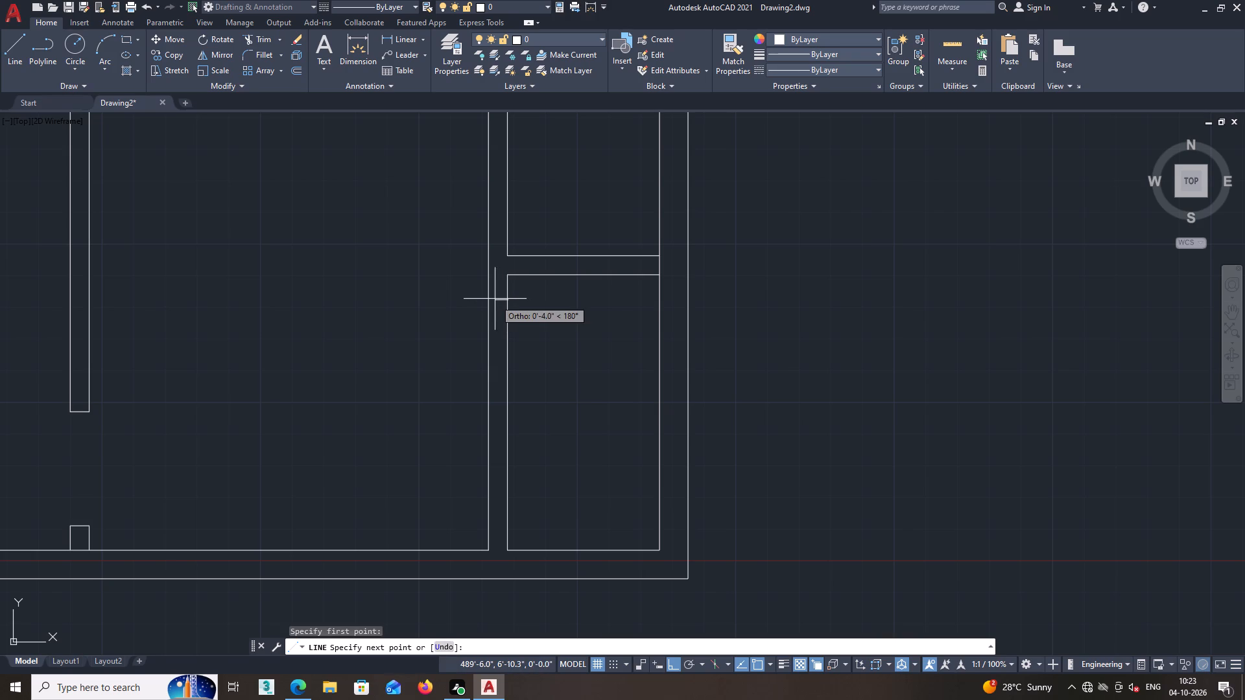
left_click(488, 301)
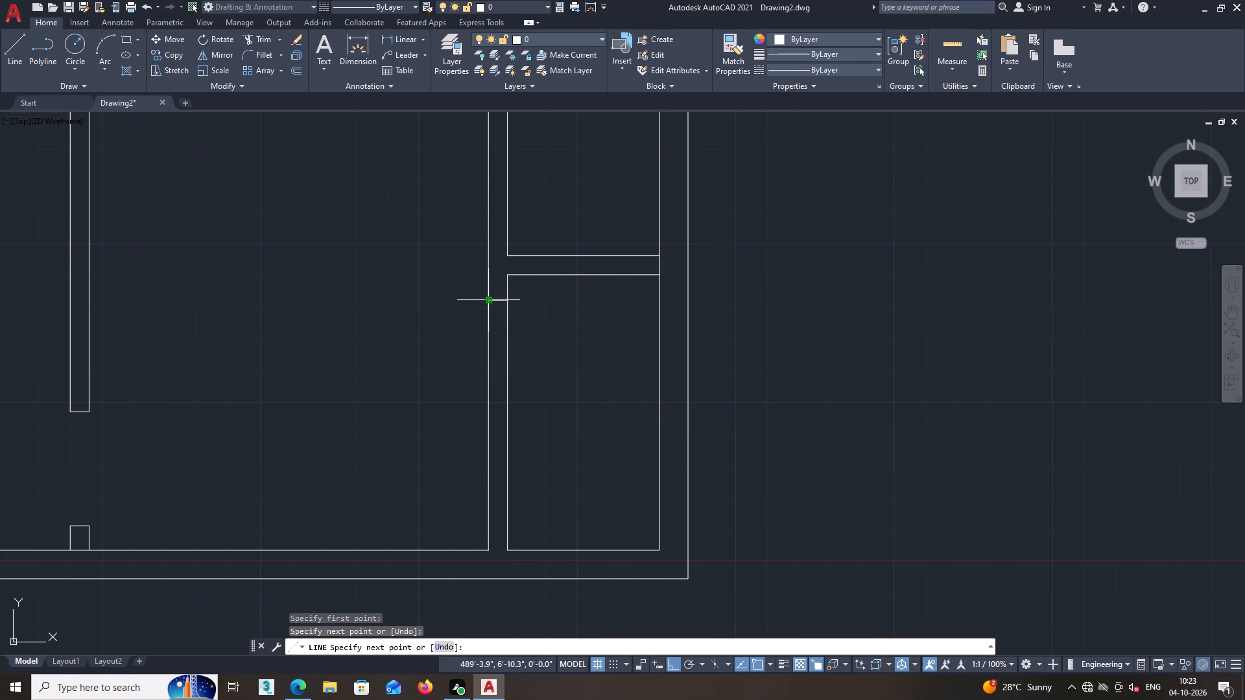
key("space")
Offset the strip partition's jamb line 3' to the south.
middle_click_drag(549, 293, 552, 270)
scroll(547, 273, "down", 1)
middle_click_drag(536, 279, 531, 262)
left_click(296, 73)
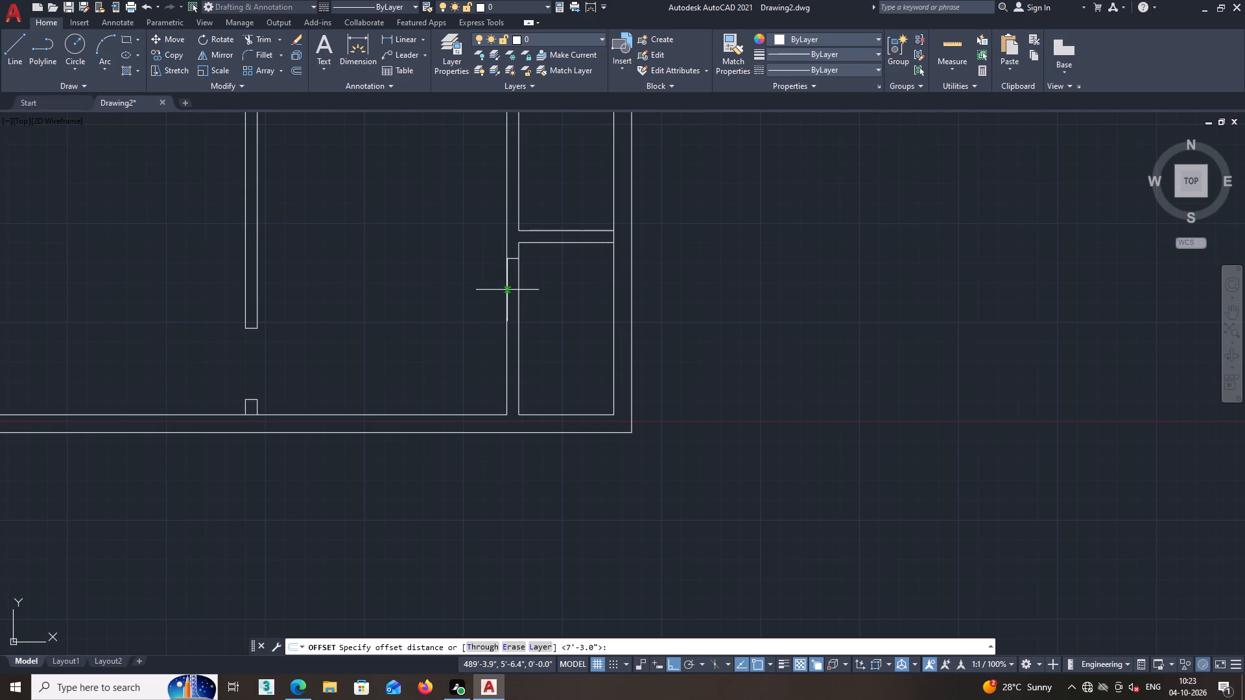
middle_click_drag(493, 288, 491, 297)
type("3'")
key("Return")
scroll(514, 277, "up", 2)
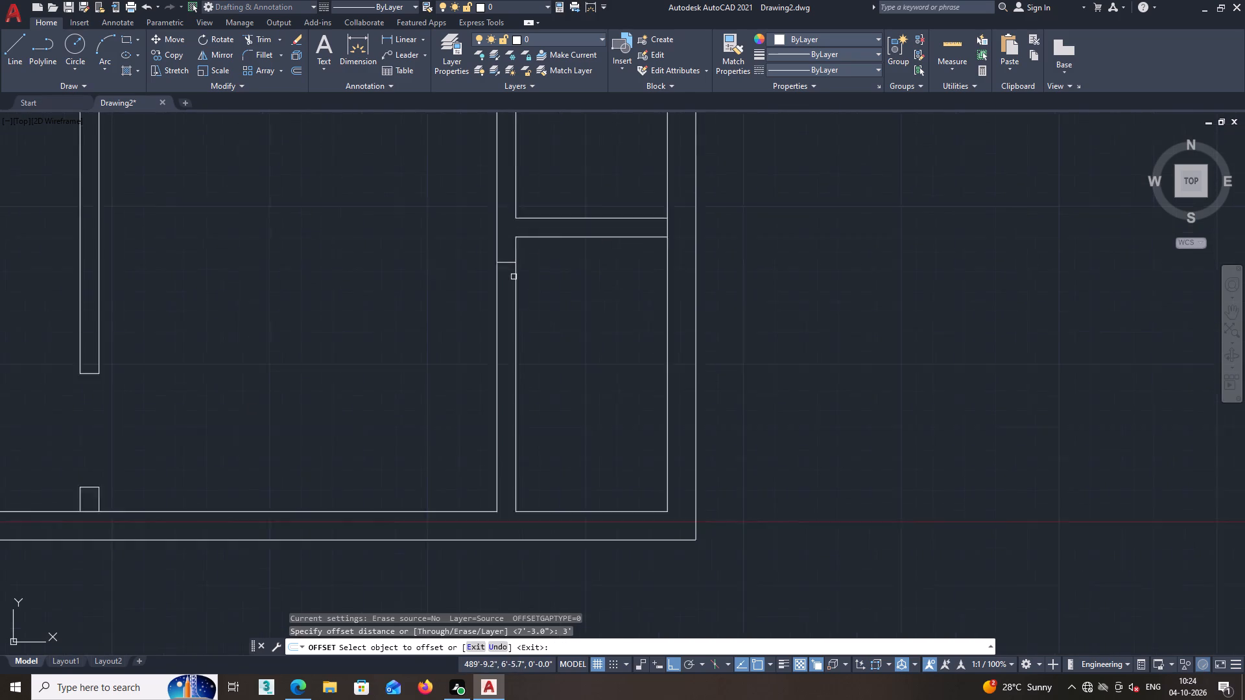
left_click(503, 255)
left_click(485, 345)
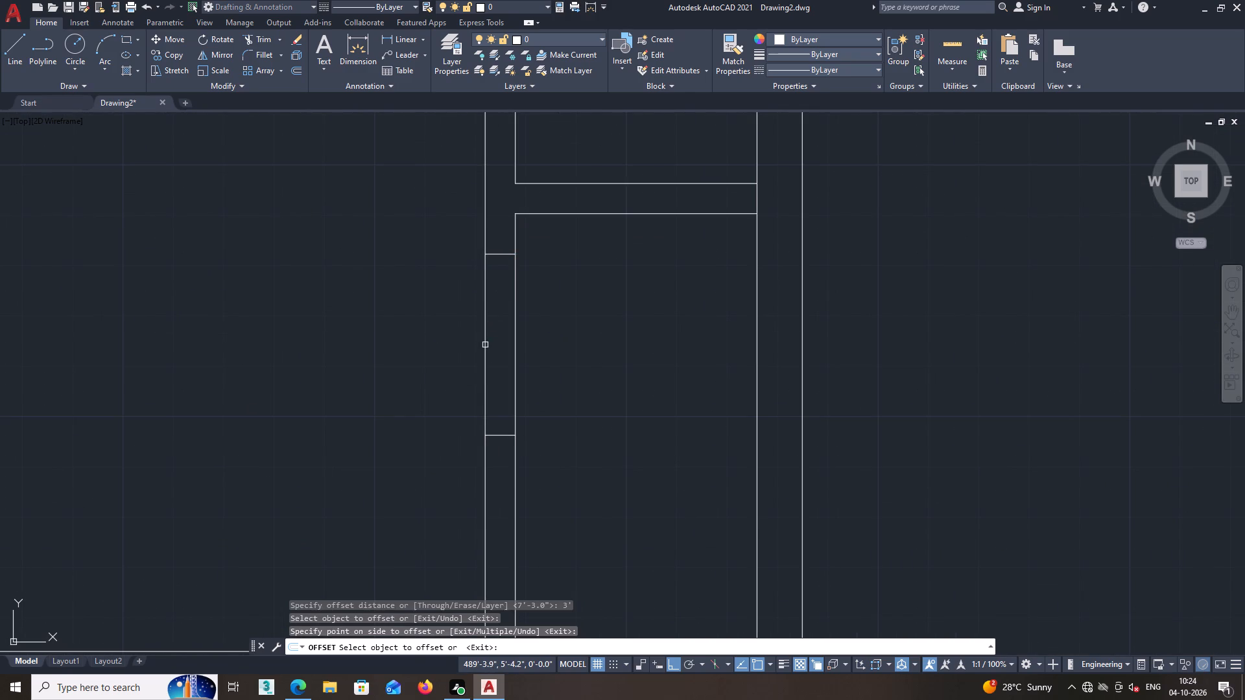
key("space")
Trim both faces of the strip partition between the two jamb lines to open a doorway.
type("tr")
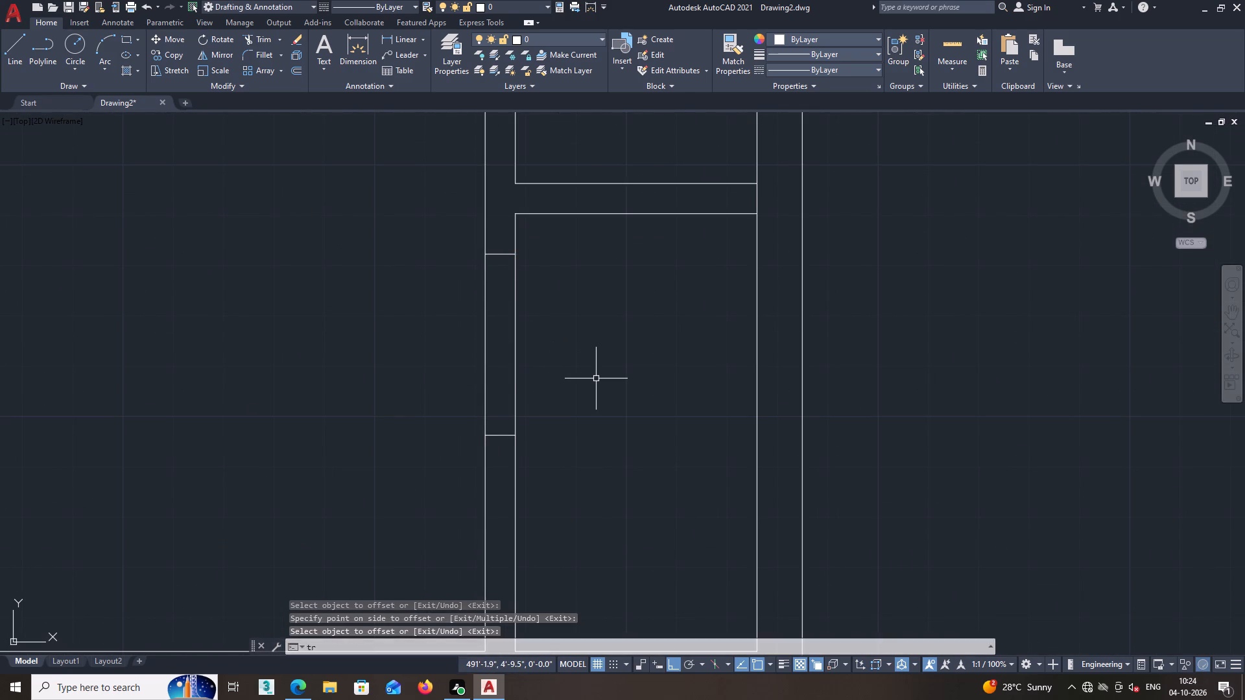
key("Return")
left_click(584, 367)
left_click(420, 367)
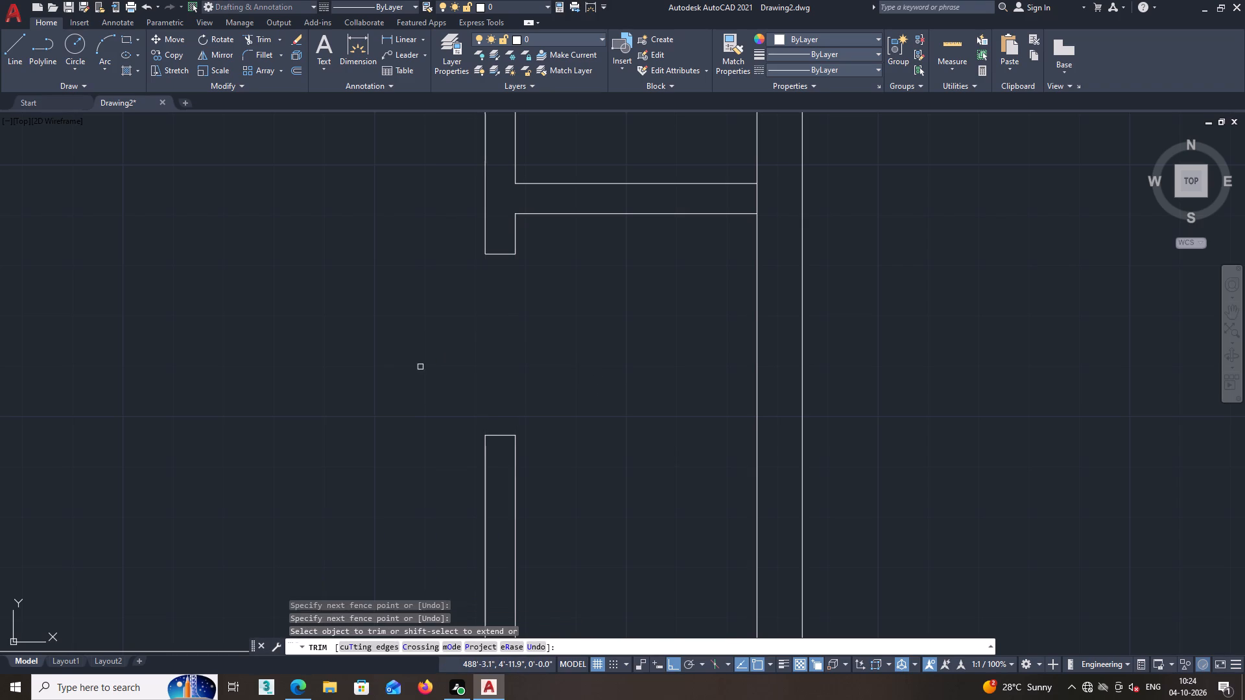
Draw a short jamb line across the southeast room's north partition, just east of its junction with the strip partition.
scroll(439, 368, "down", 2)
middle_click_drag(521, 470, 527, 432)
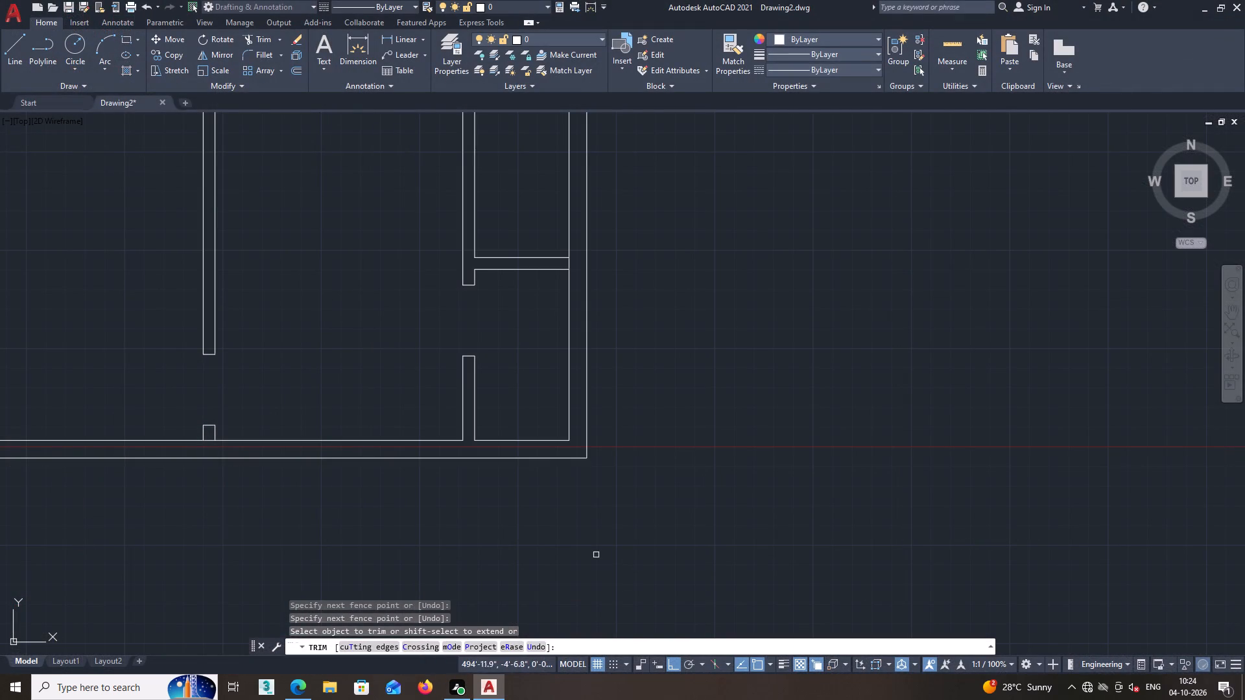
middle_click_drag(538, 532, 557, 525)
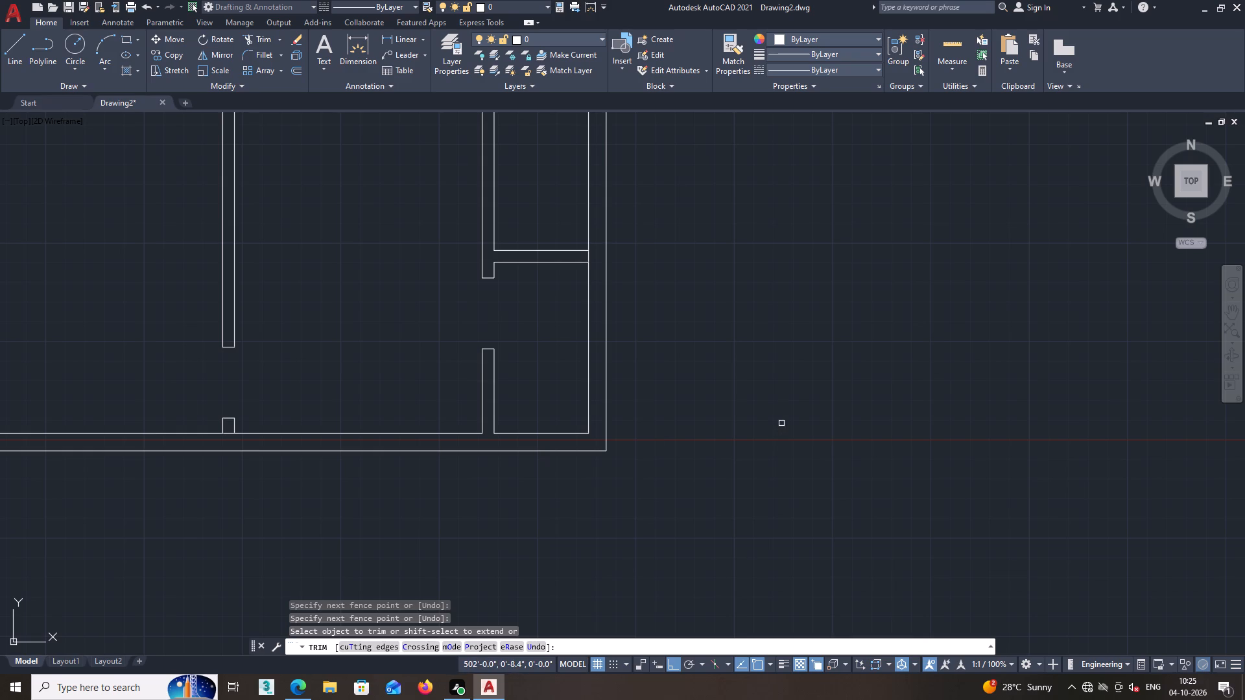
middle_click_drag(695, 417, 695, 419)
middle_click_drag(695, 419, 717, 519)
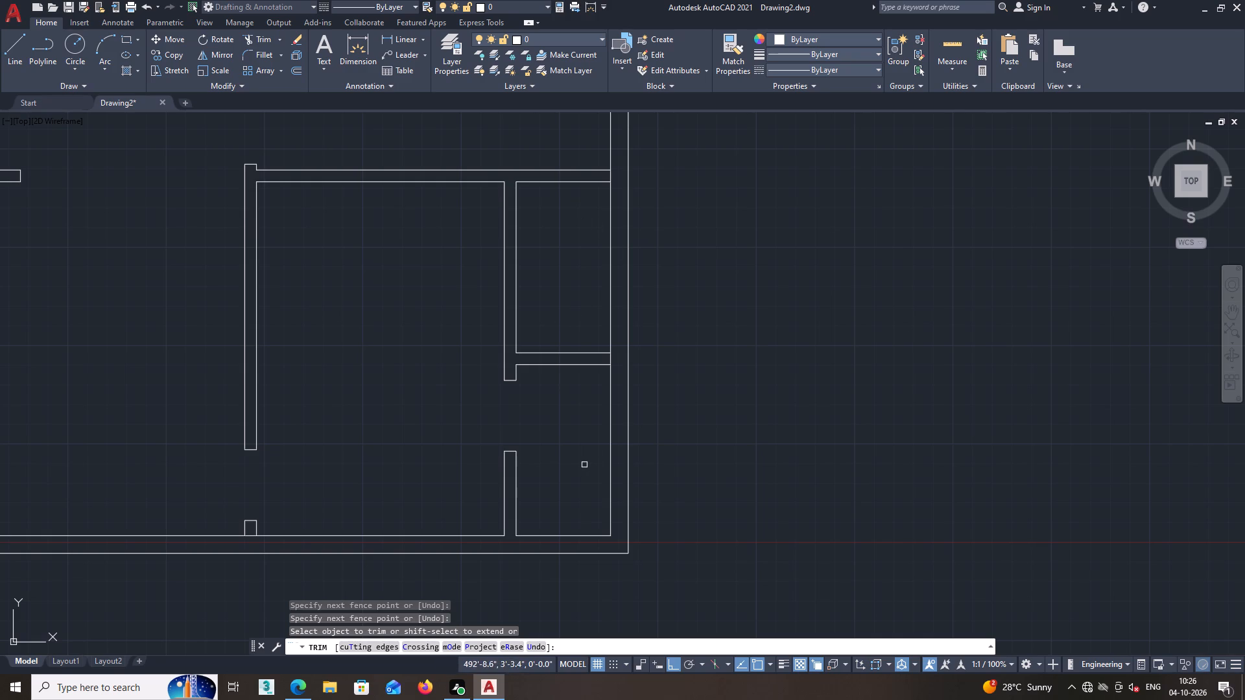
middle_click_drag(582, 462, 604, 450)
middle_click_drag(598, 281, 586, 319)
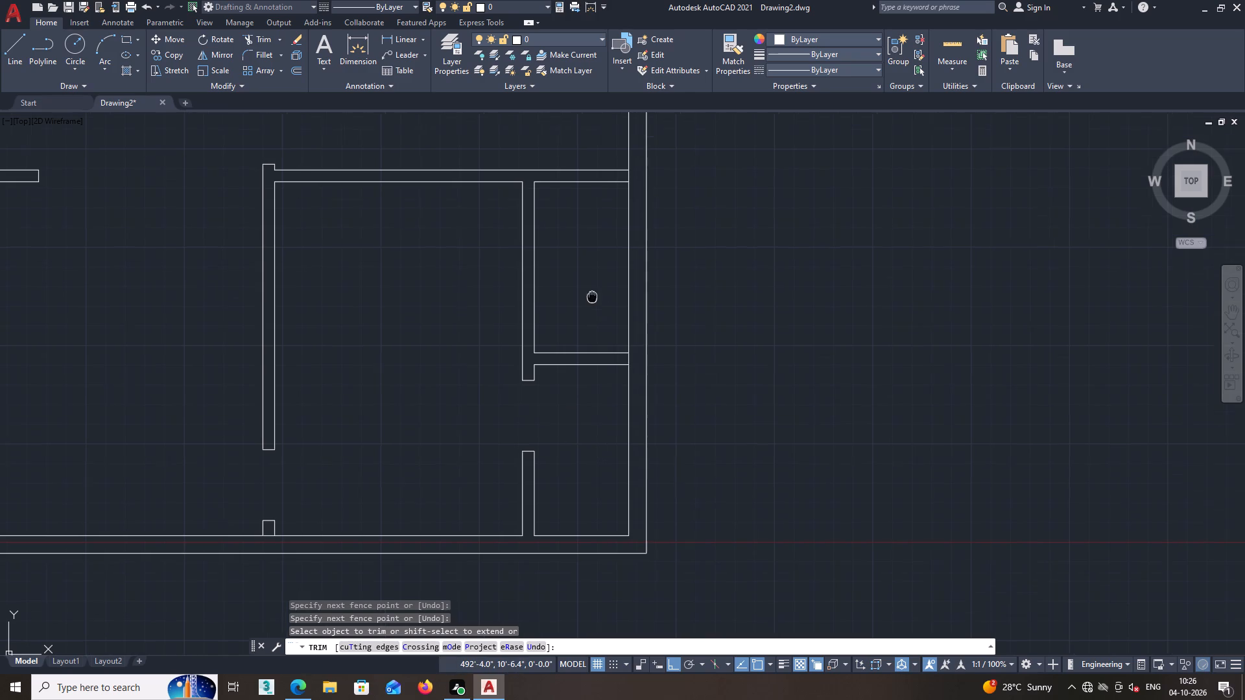
middle_click_drag(586, 319, 564, 408)
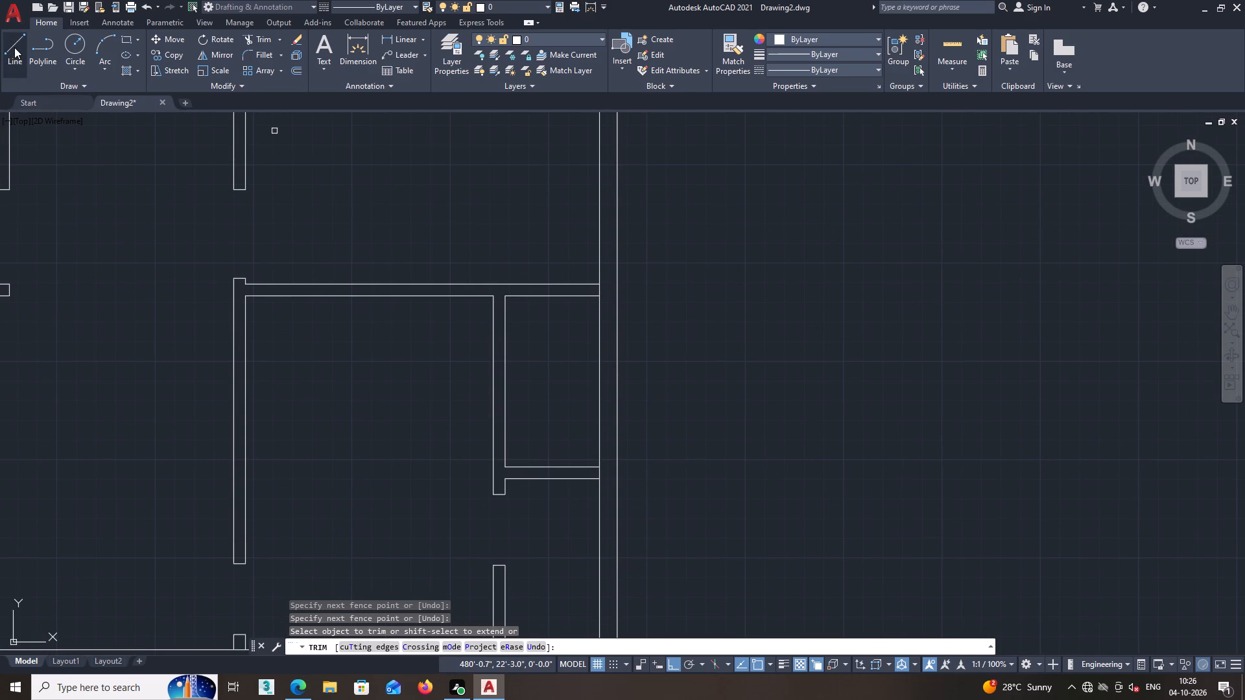
left_click(14, 47)
middle_click_drag(512, 313, 556, 297)
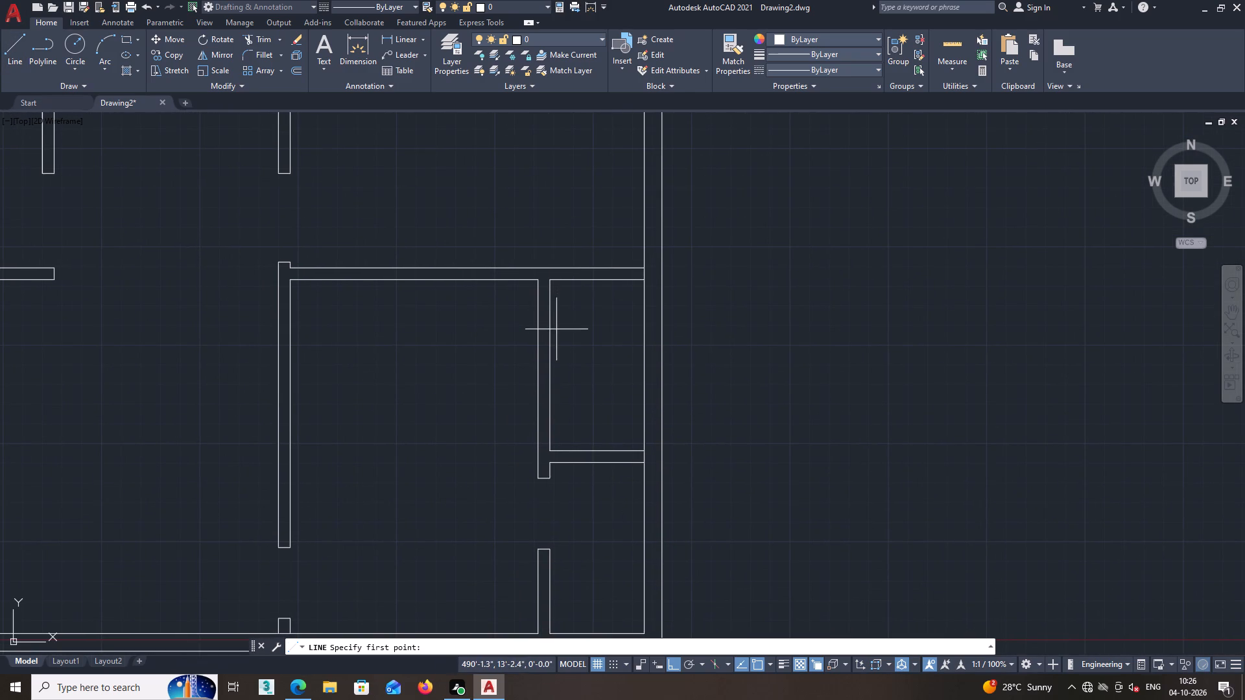
scroll(556, 326, "up", 1)
scroll(565, 259, "up", 1)
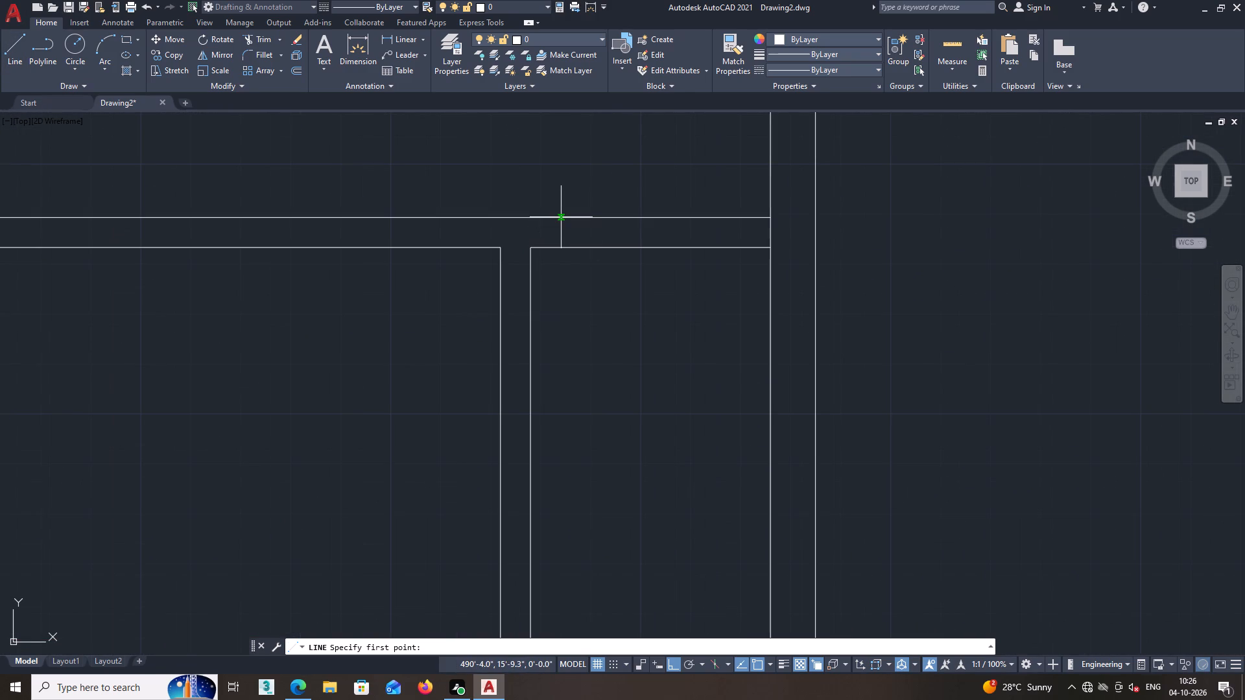
left_click(561, 217)
left_click(562, 248)
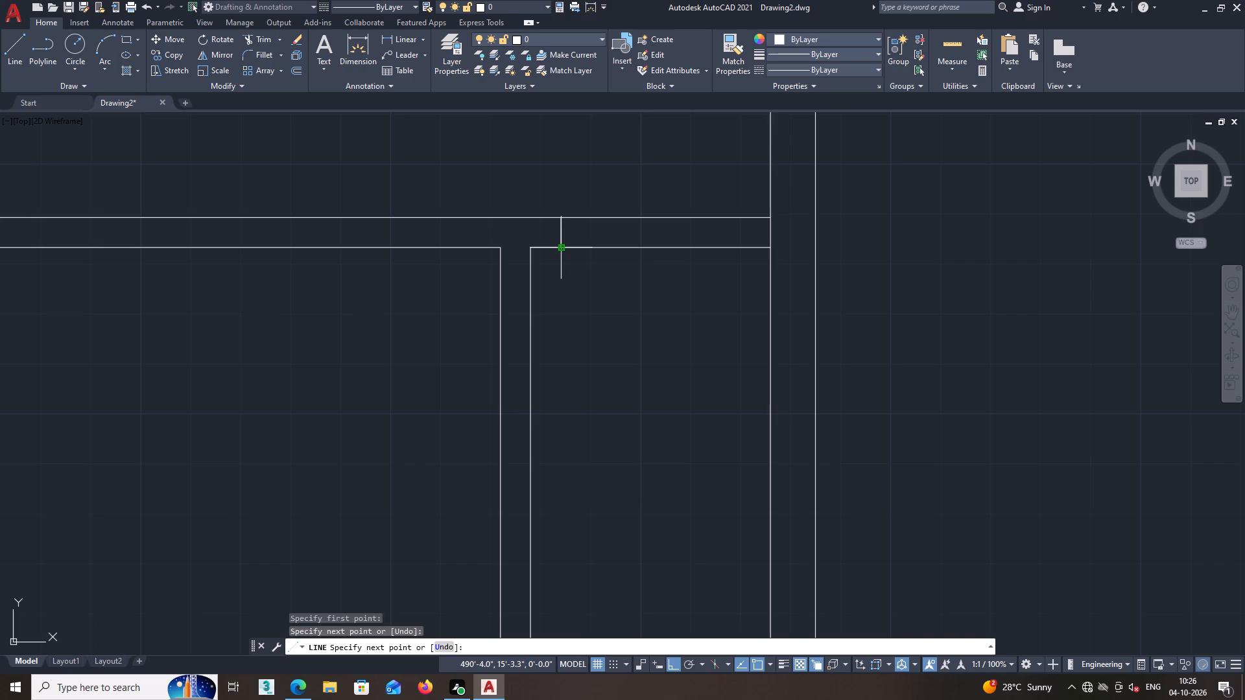
key("space")
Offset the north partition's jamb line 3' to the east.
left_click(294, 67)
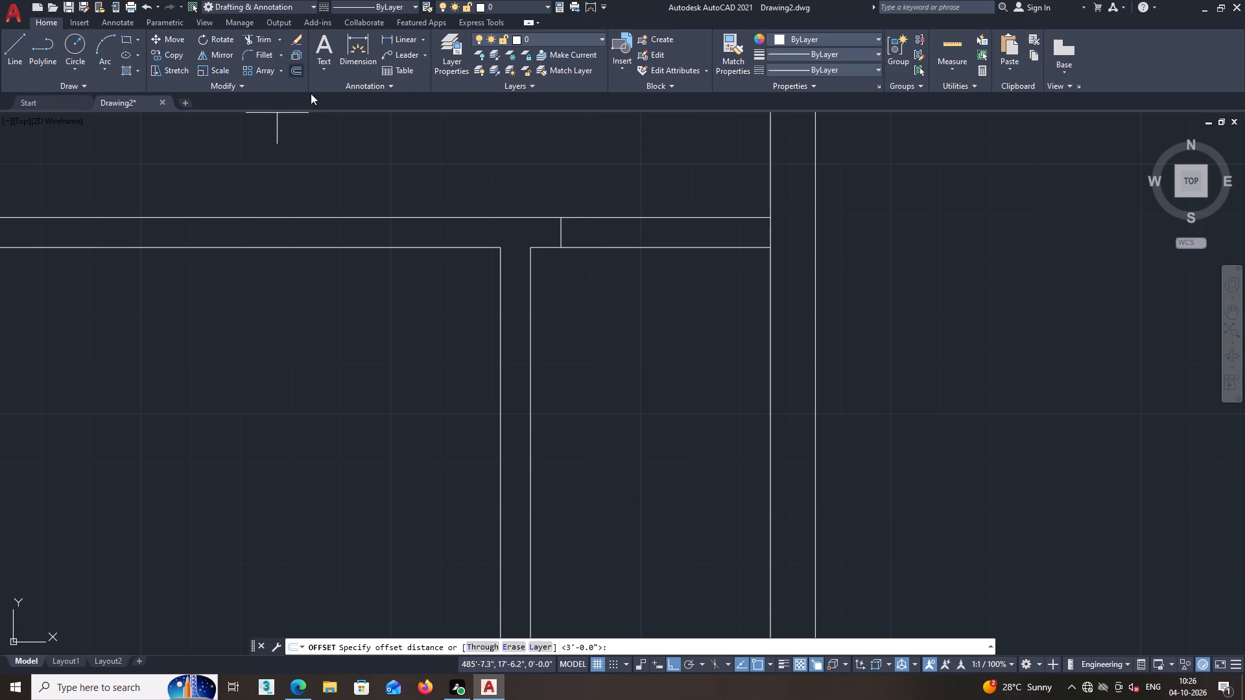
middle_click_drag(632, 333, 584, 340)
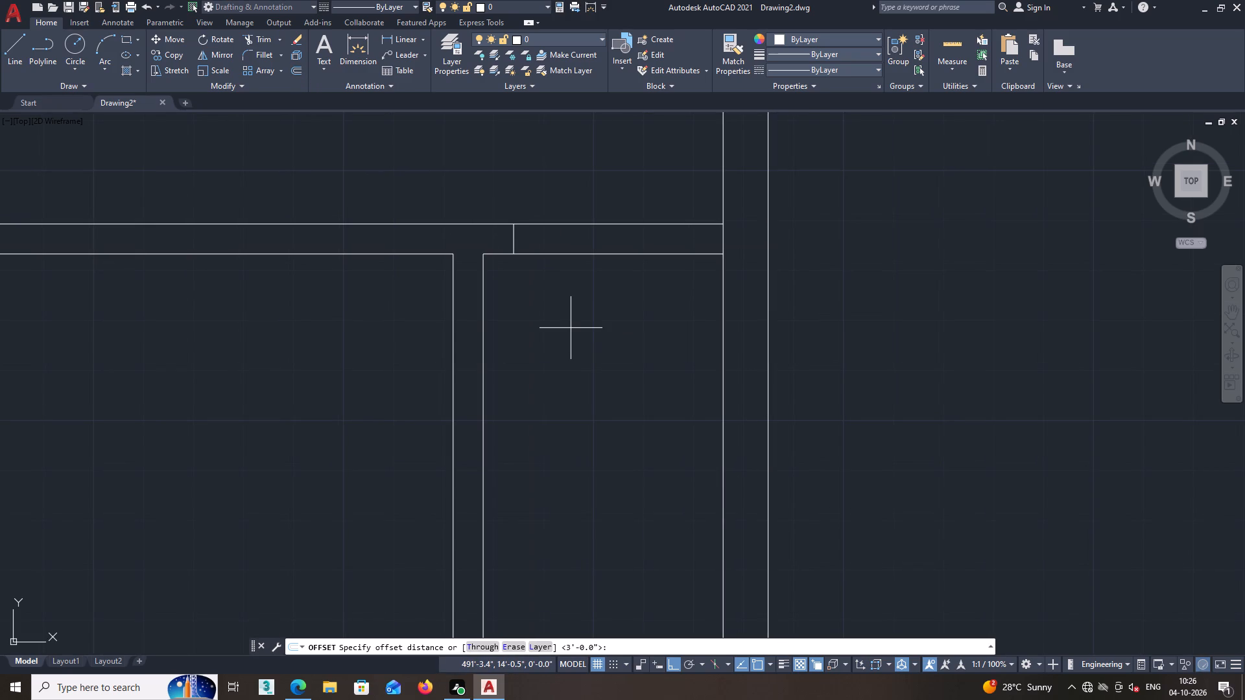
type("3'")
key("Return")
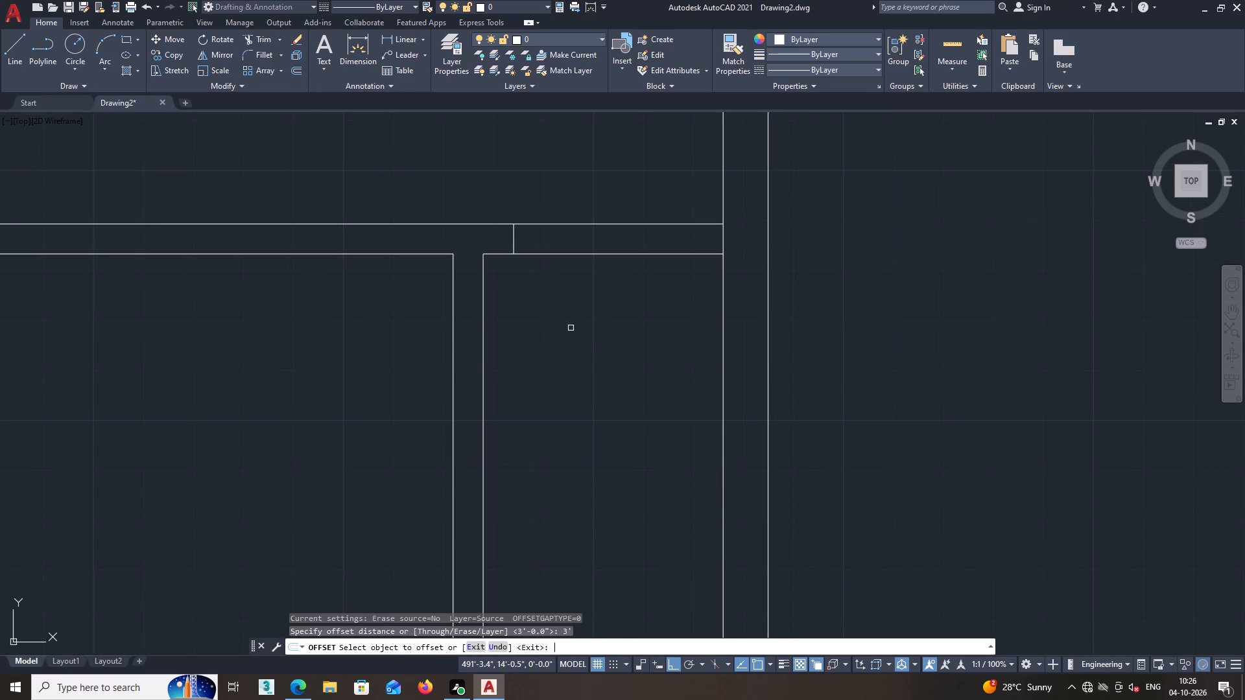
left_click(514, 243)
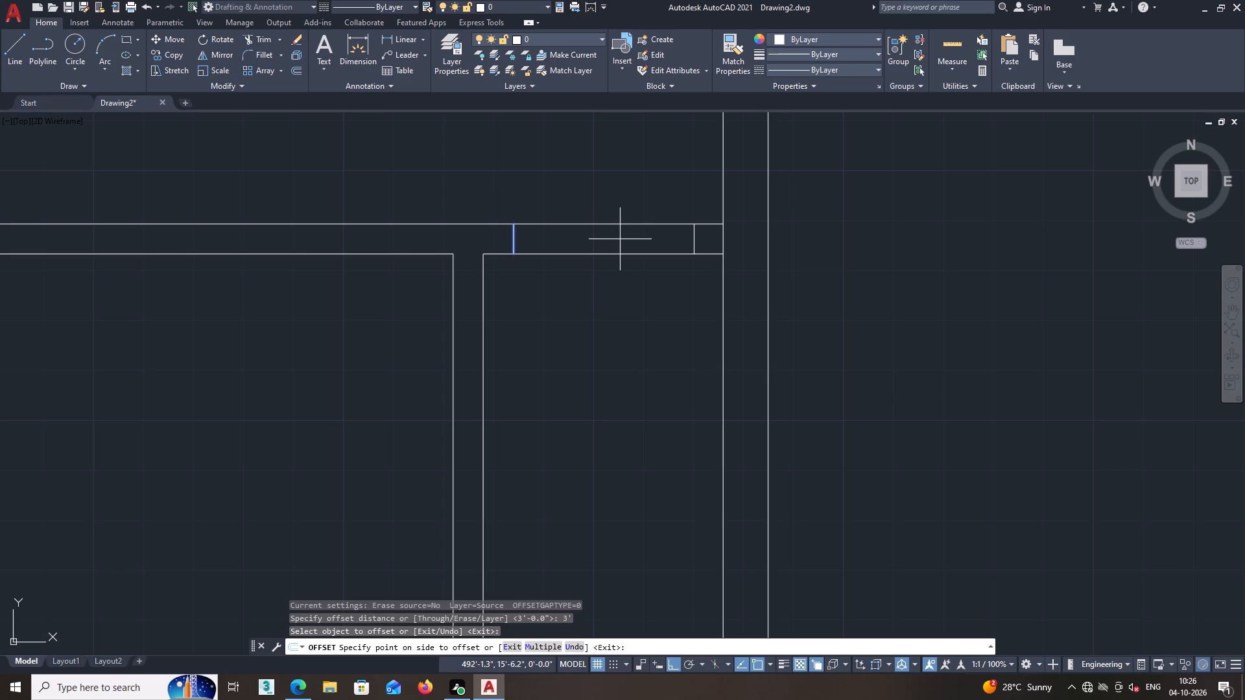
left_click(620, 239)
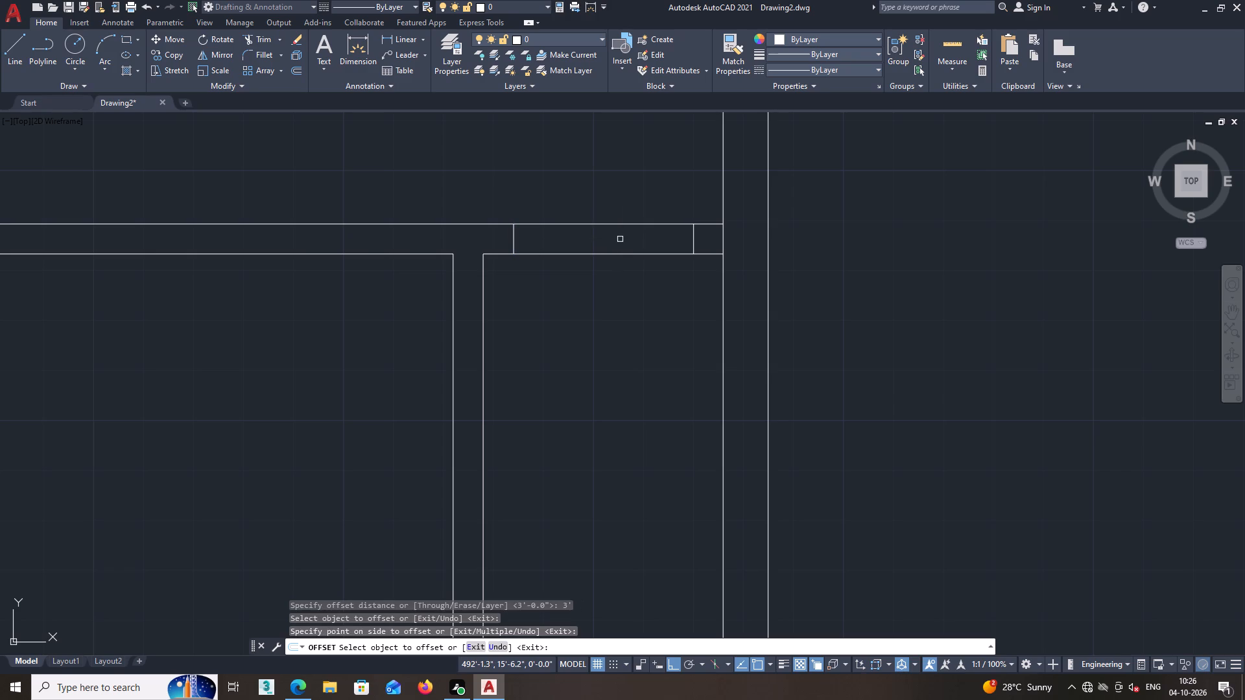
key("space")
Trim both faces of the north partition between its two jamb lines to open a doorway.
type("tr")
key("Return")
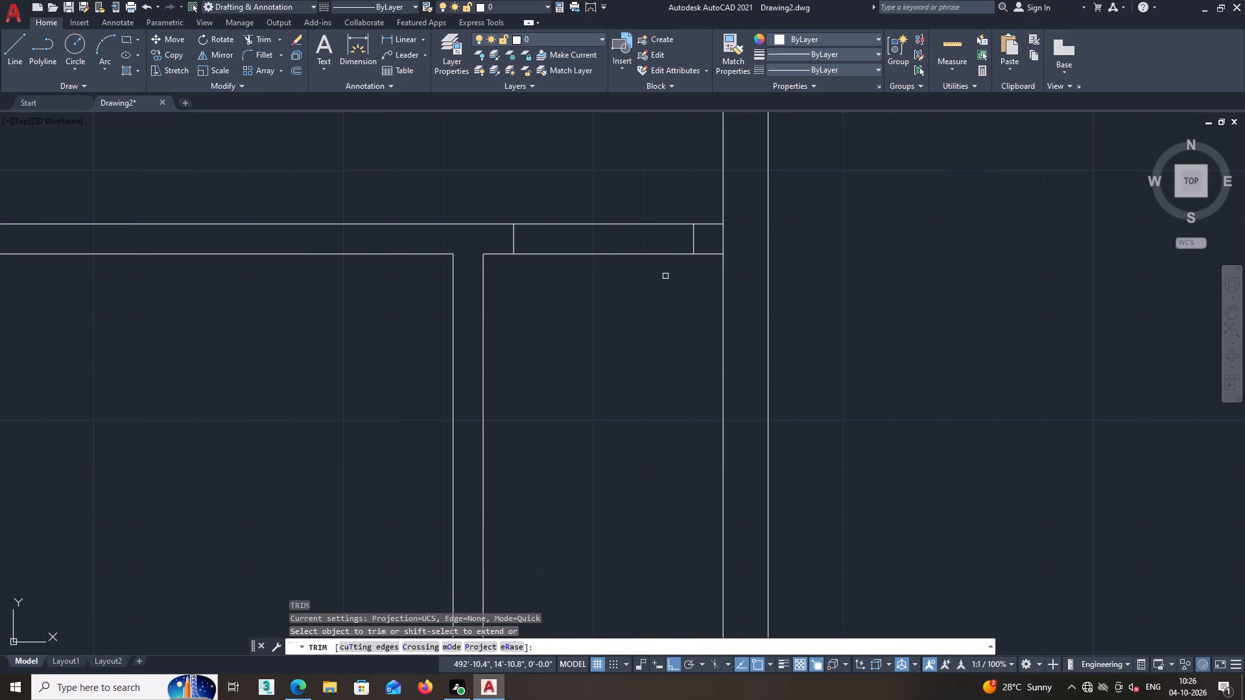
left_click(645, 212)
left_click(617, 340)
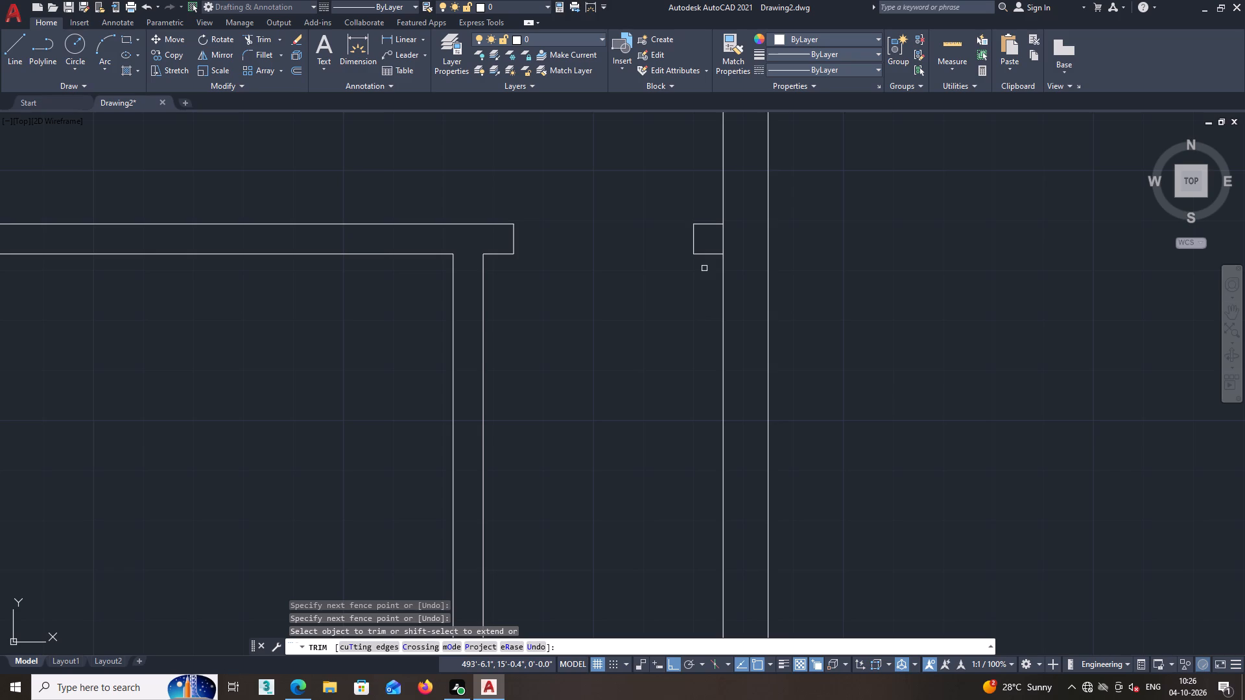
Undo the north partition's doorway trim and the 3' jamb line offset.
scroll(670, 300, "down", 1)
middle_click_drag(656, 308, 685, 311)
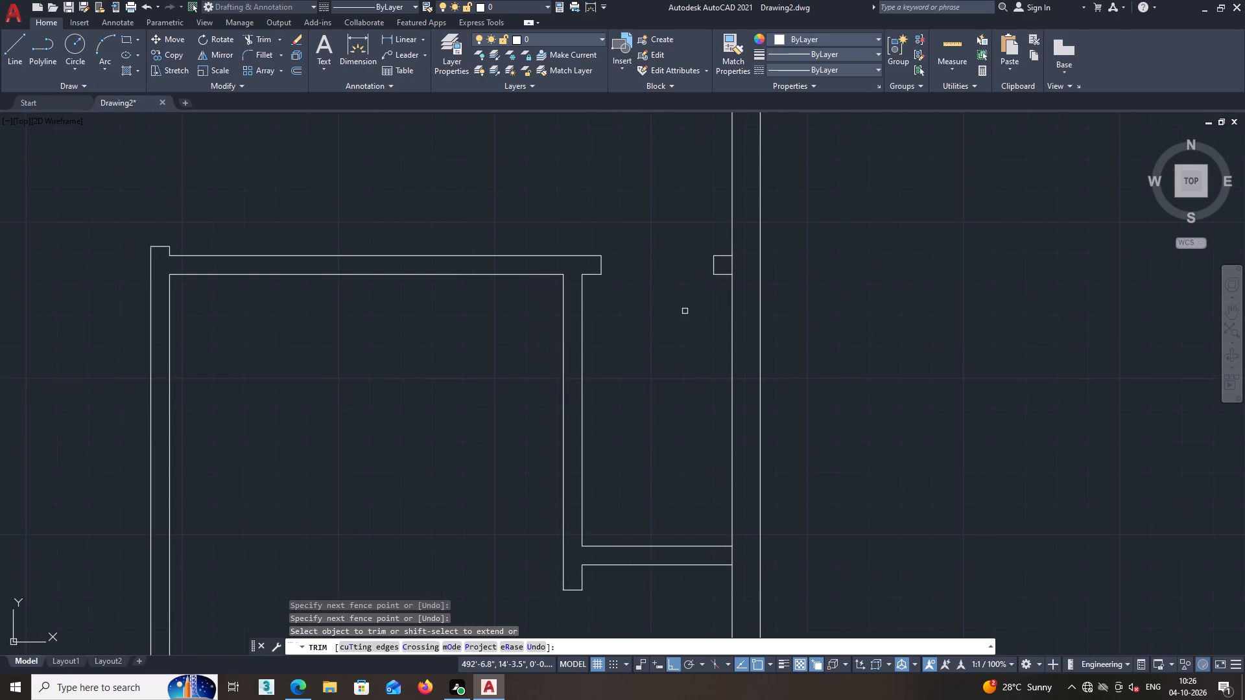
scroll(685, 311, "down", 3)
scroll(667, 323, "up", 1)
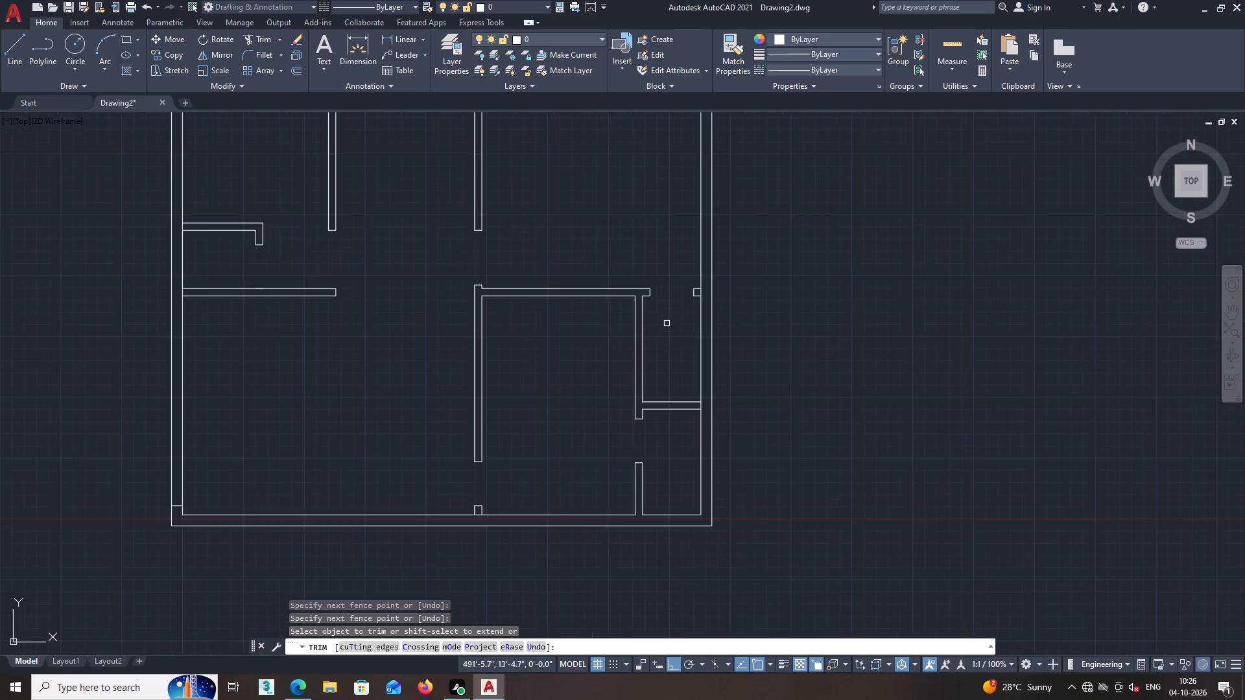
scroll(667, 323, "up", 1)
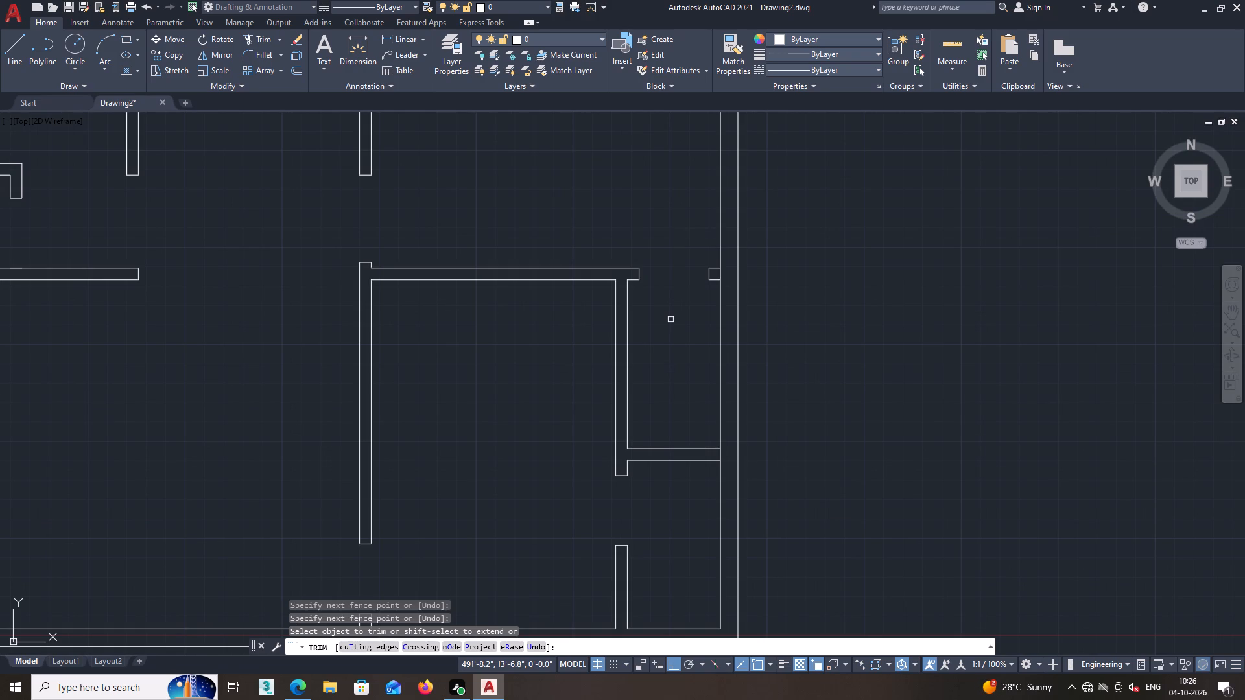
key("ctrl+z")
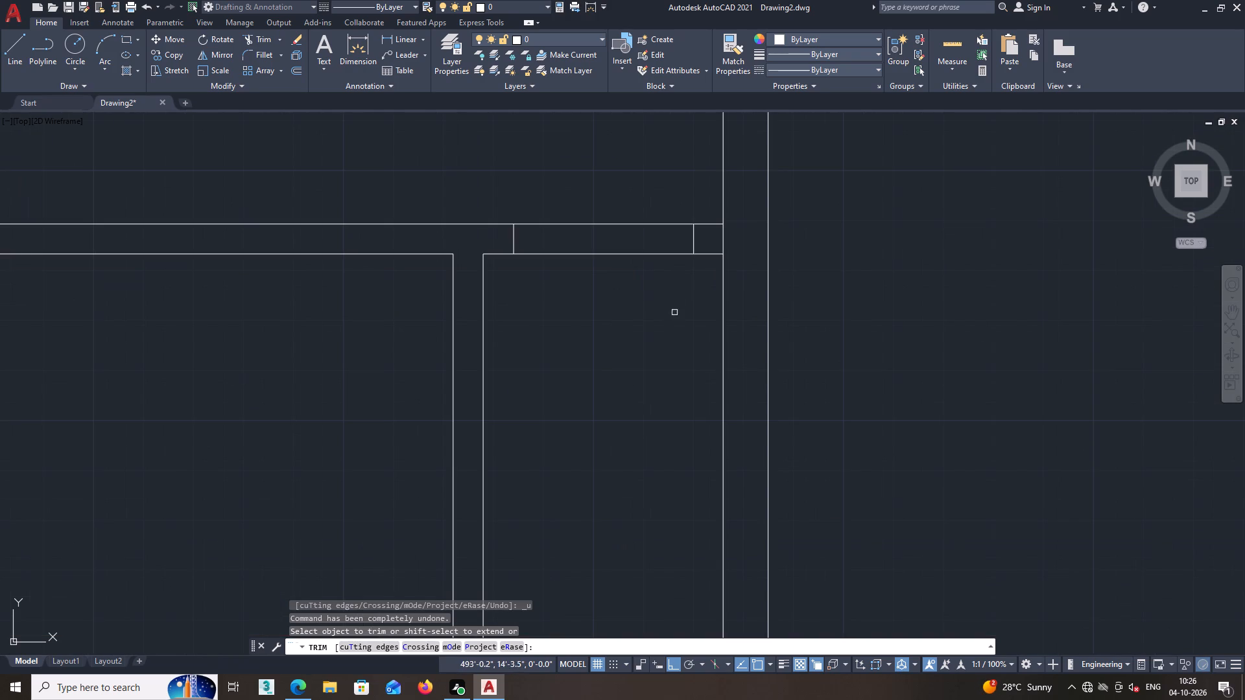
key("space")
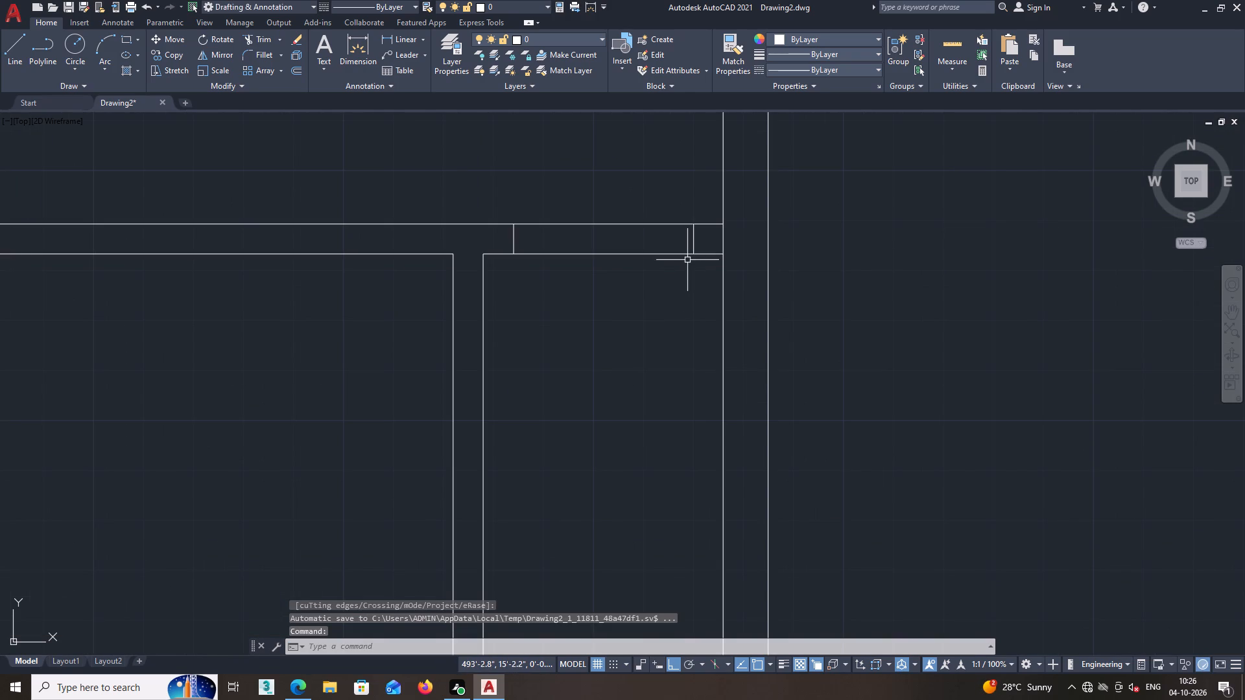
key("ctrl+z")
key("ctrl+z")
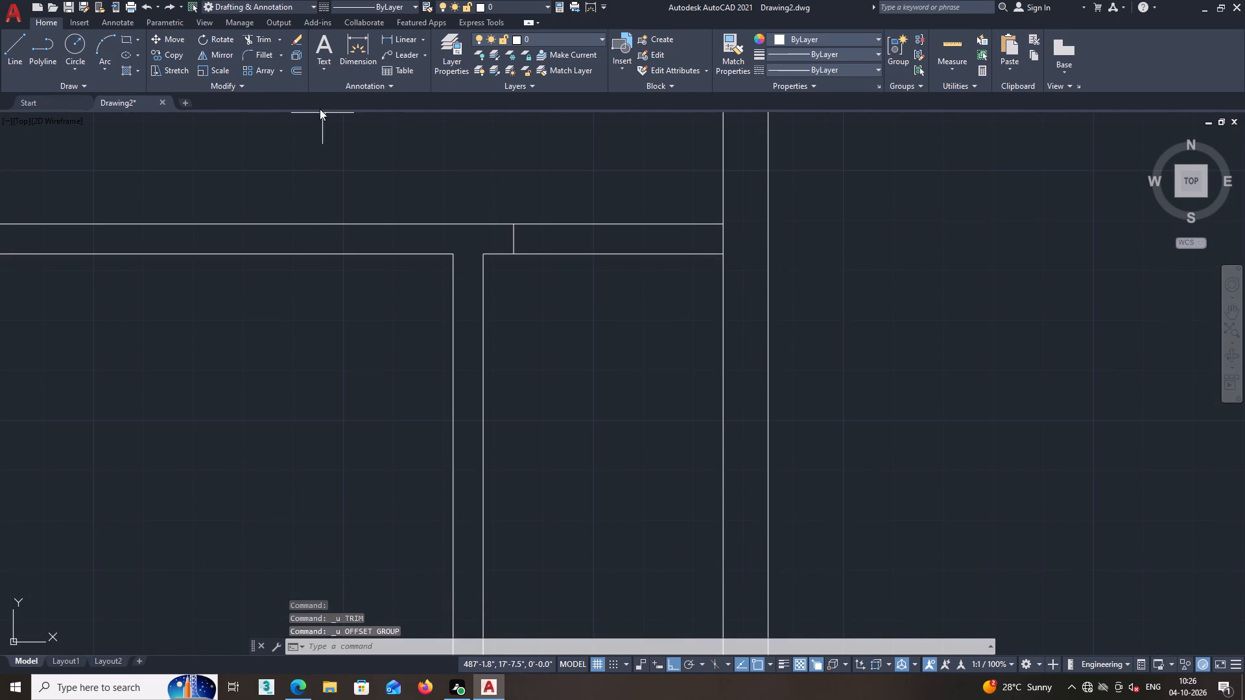
Offset the north partition's jamb line 2.5' to the east.
left_click(297, 67)
type("2.5'")
key("Return")
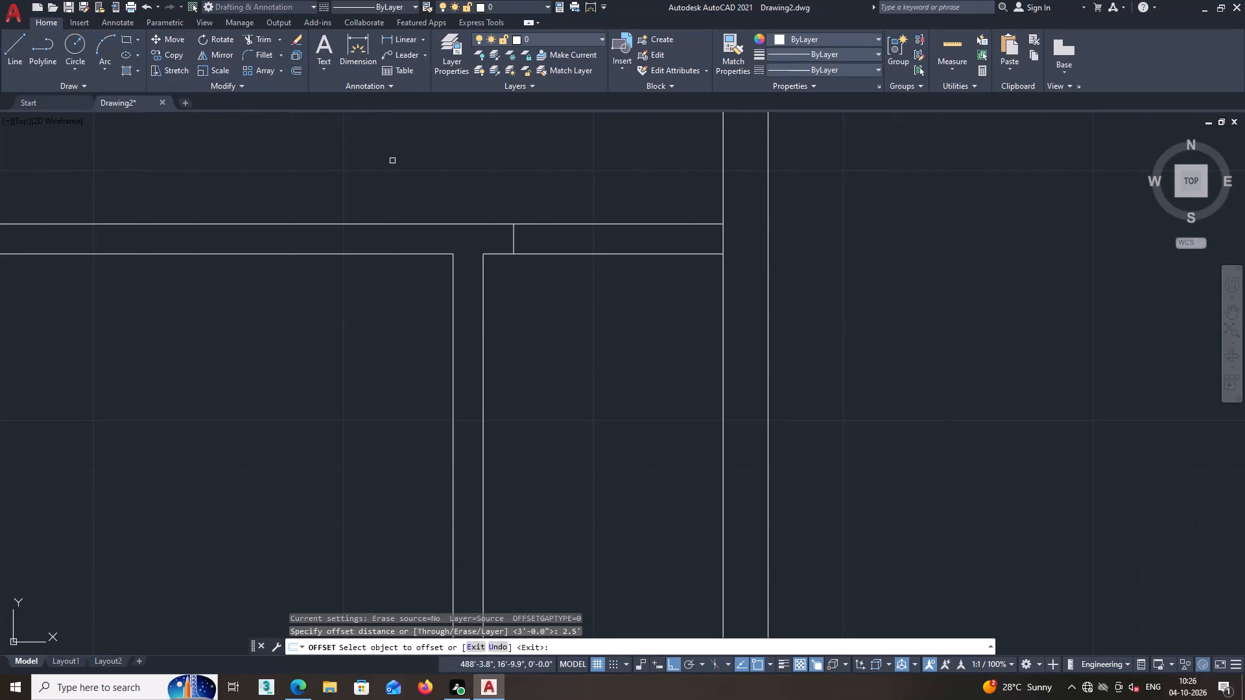
left_click(513, 237)
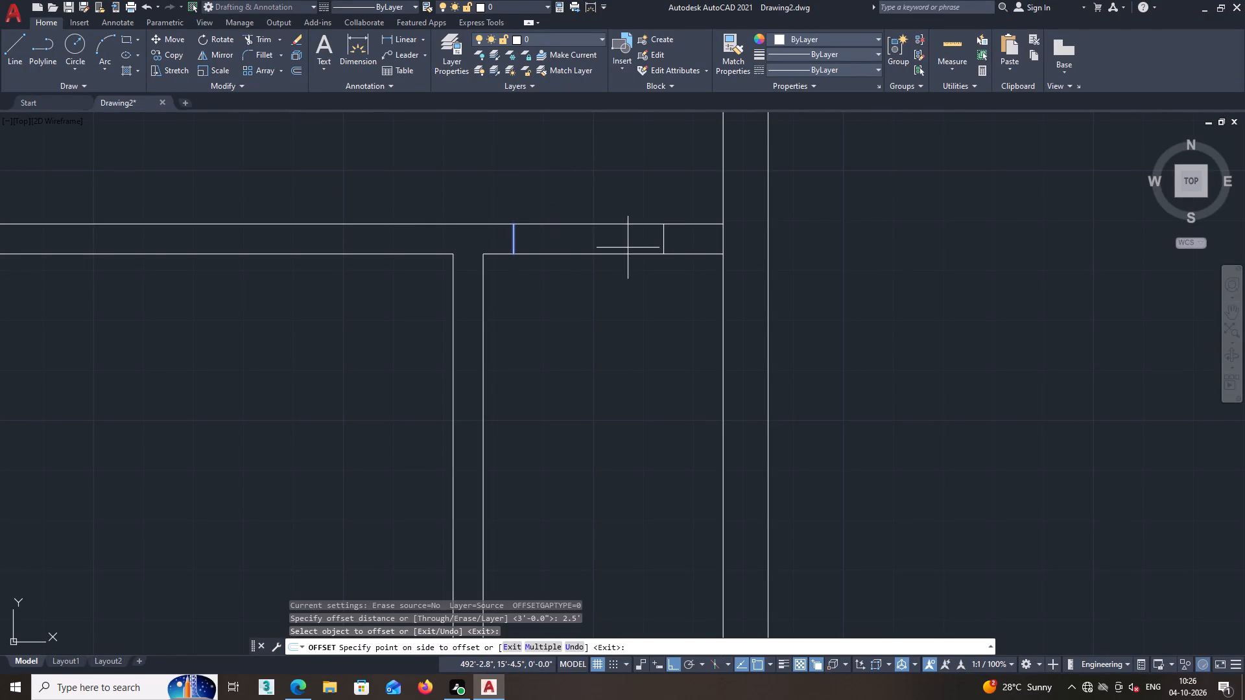
left_click(628, 248)
key("space")
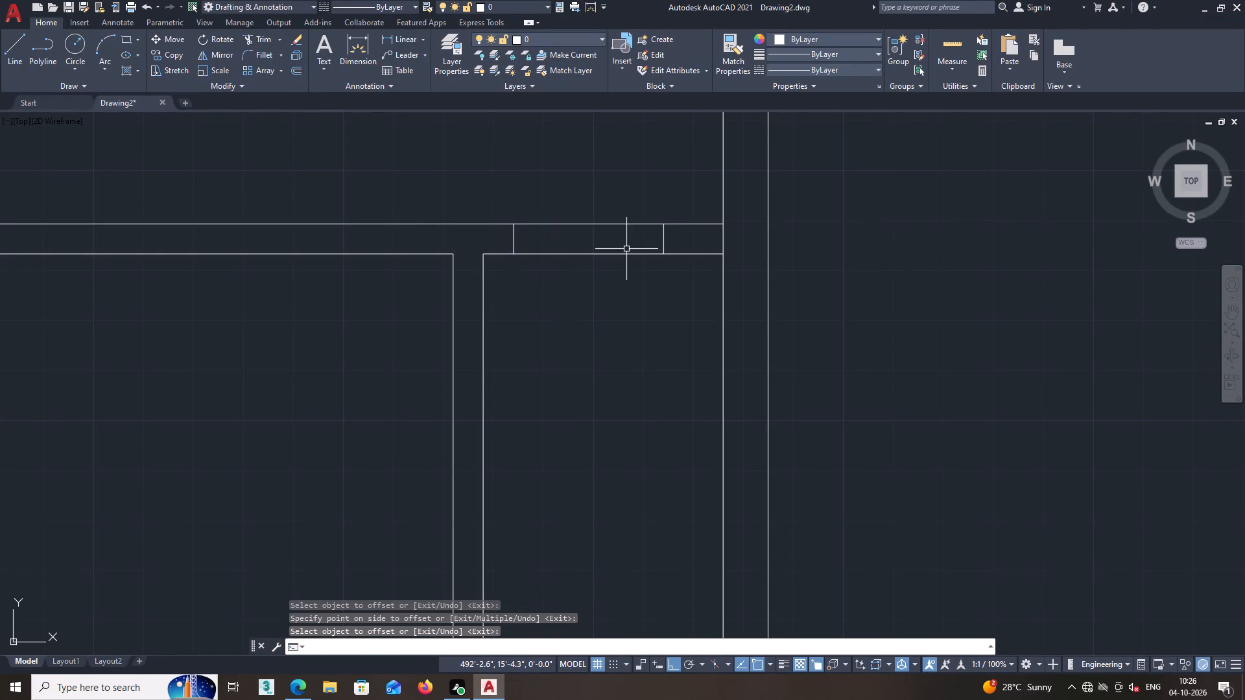
Trim both faces of the southeast room's north partition between its two jamb lines to open a doorway.
type("tr")
key("Return")
left_click(629, 199)
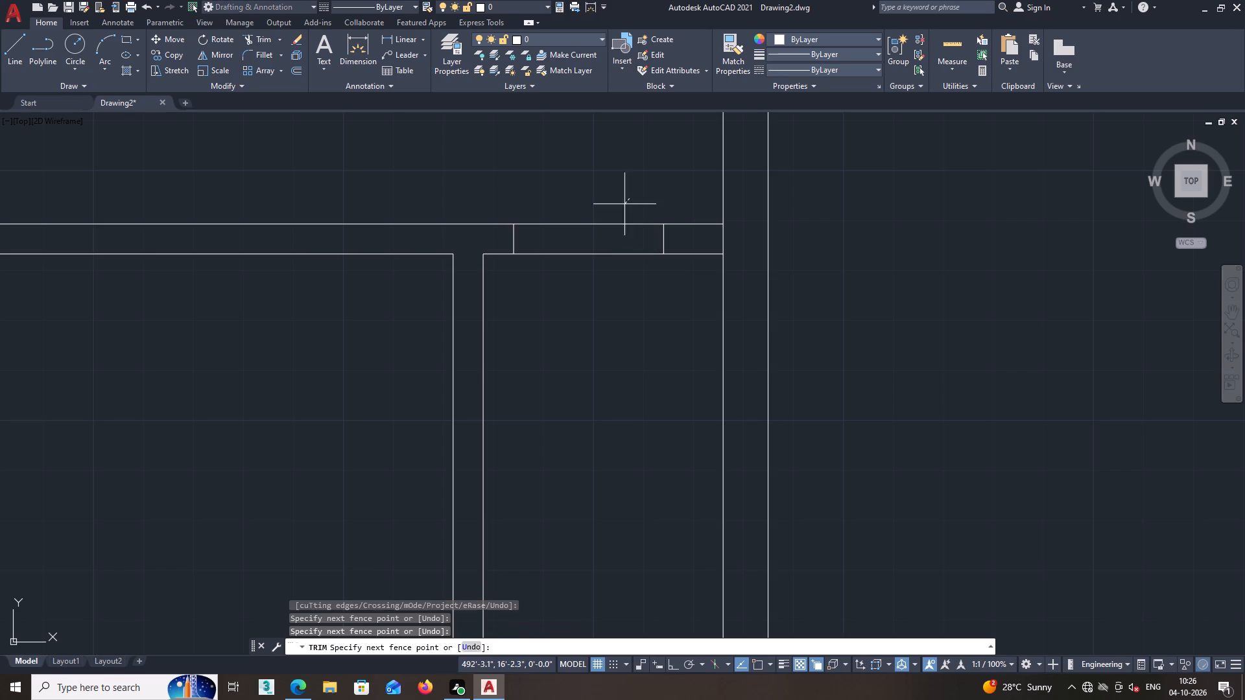
left_click(600, 314)
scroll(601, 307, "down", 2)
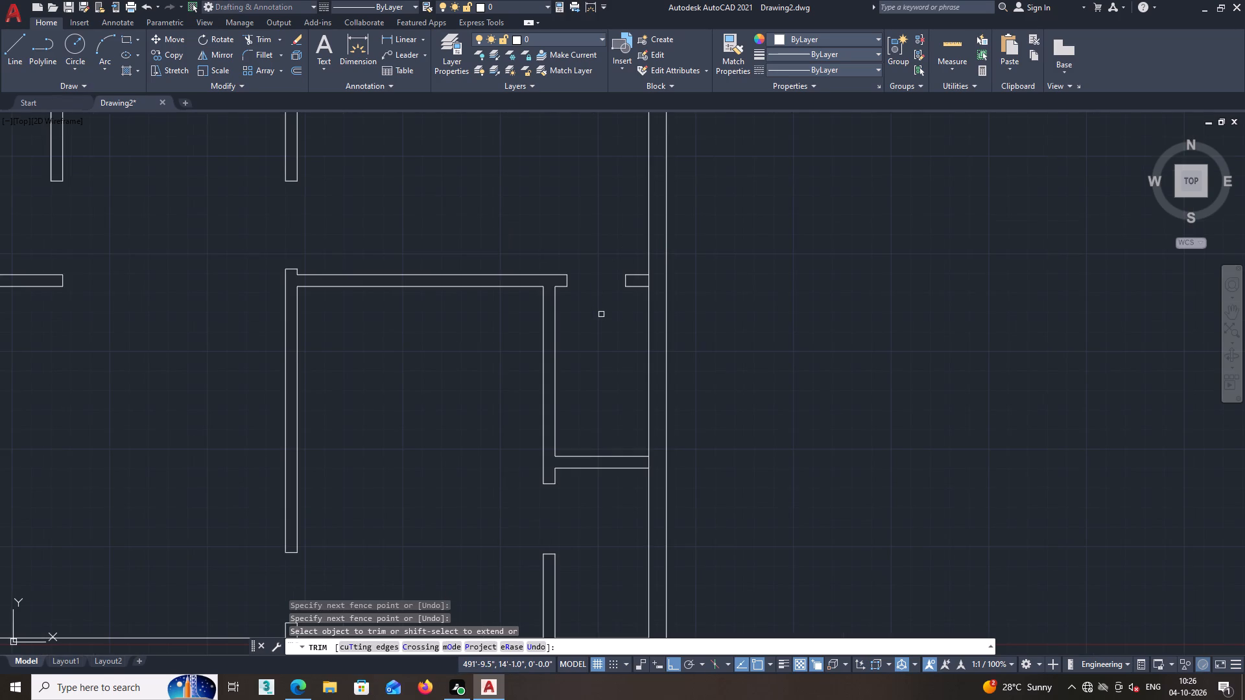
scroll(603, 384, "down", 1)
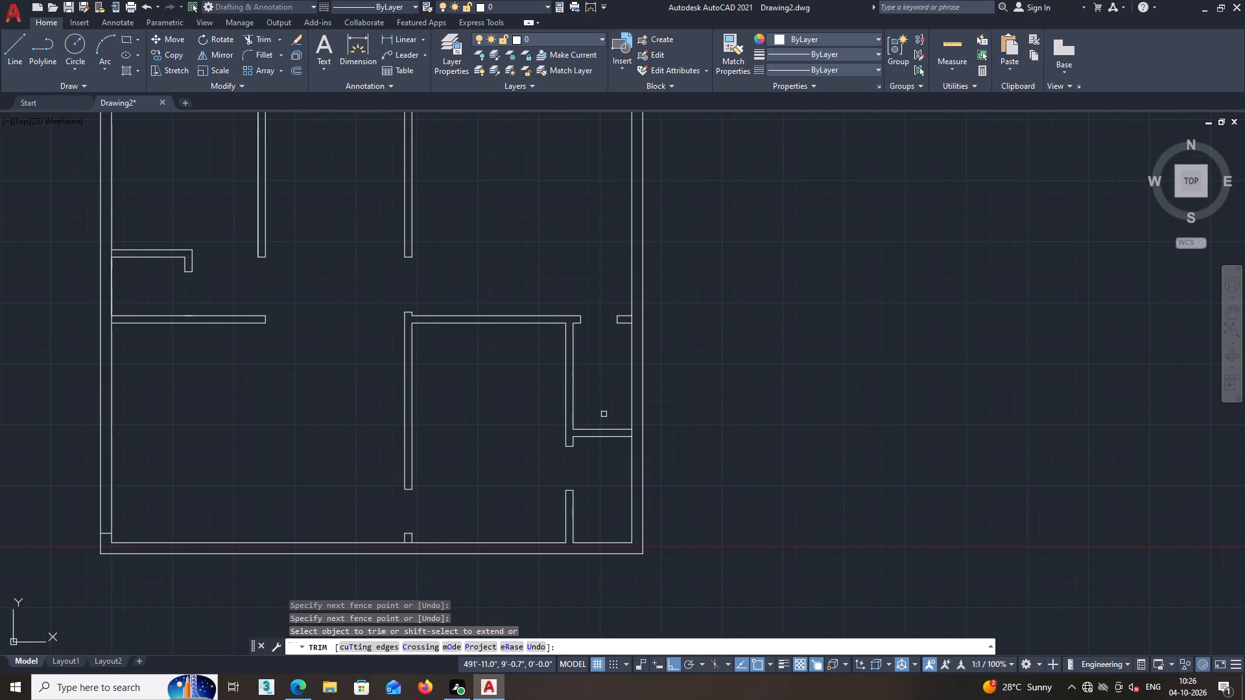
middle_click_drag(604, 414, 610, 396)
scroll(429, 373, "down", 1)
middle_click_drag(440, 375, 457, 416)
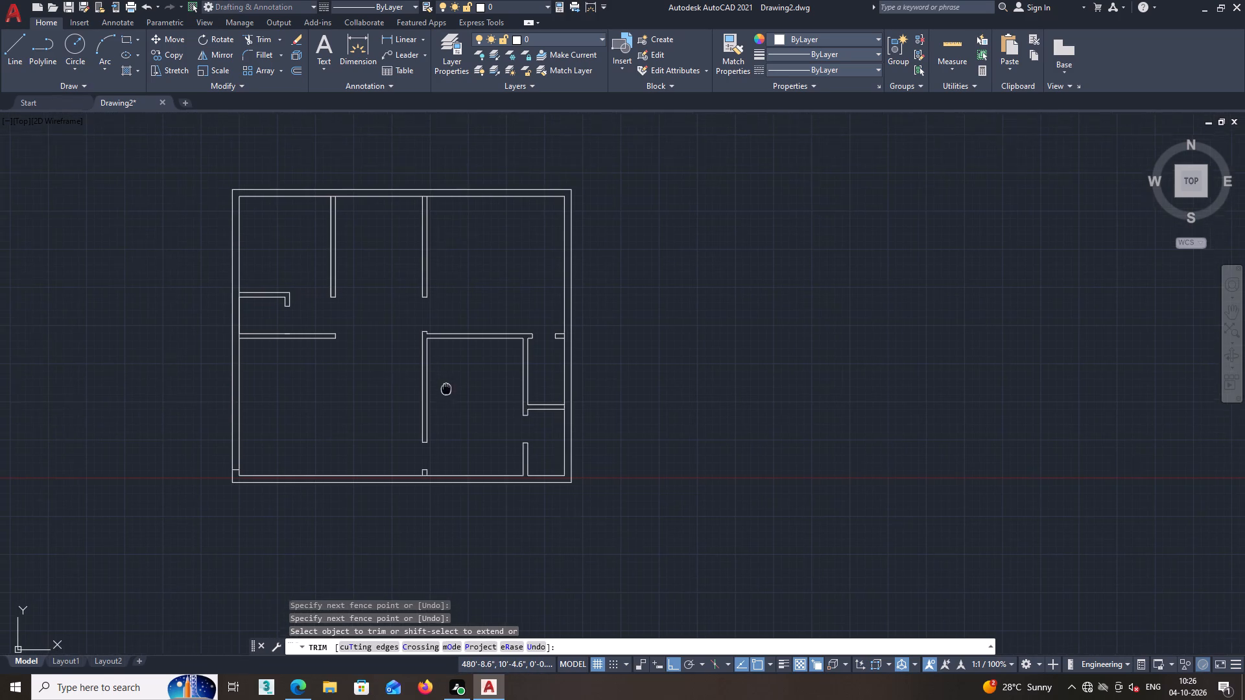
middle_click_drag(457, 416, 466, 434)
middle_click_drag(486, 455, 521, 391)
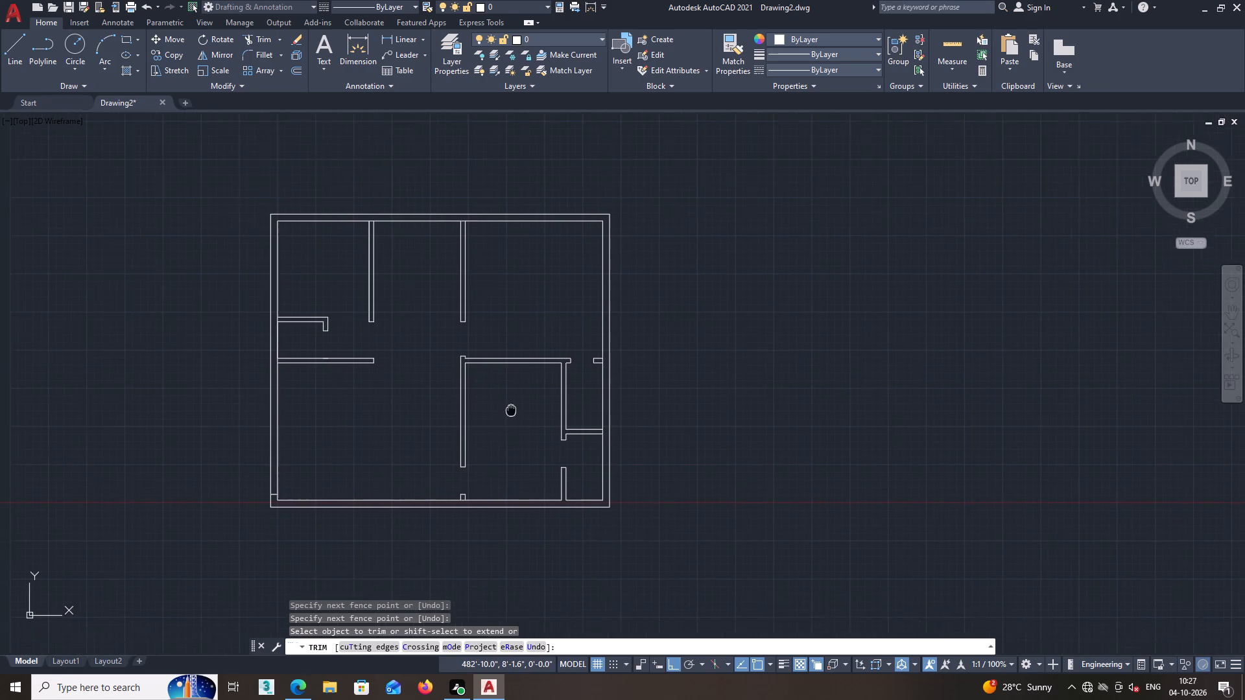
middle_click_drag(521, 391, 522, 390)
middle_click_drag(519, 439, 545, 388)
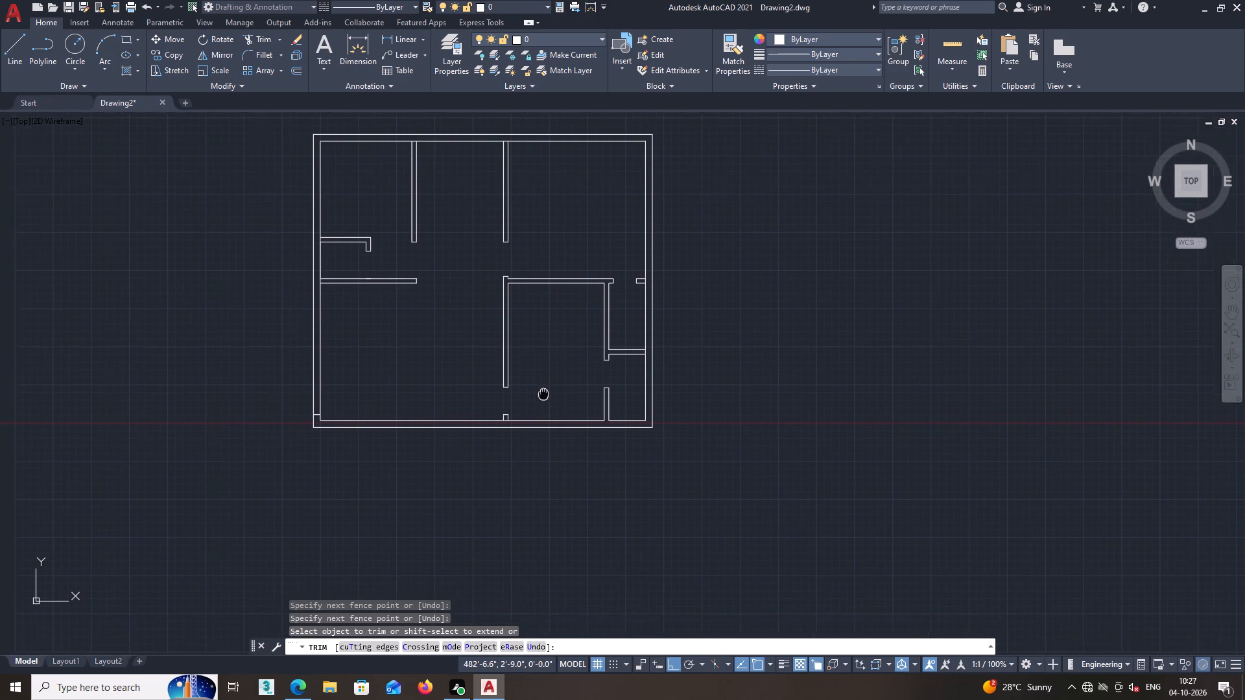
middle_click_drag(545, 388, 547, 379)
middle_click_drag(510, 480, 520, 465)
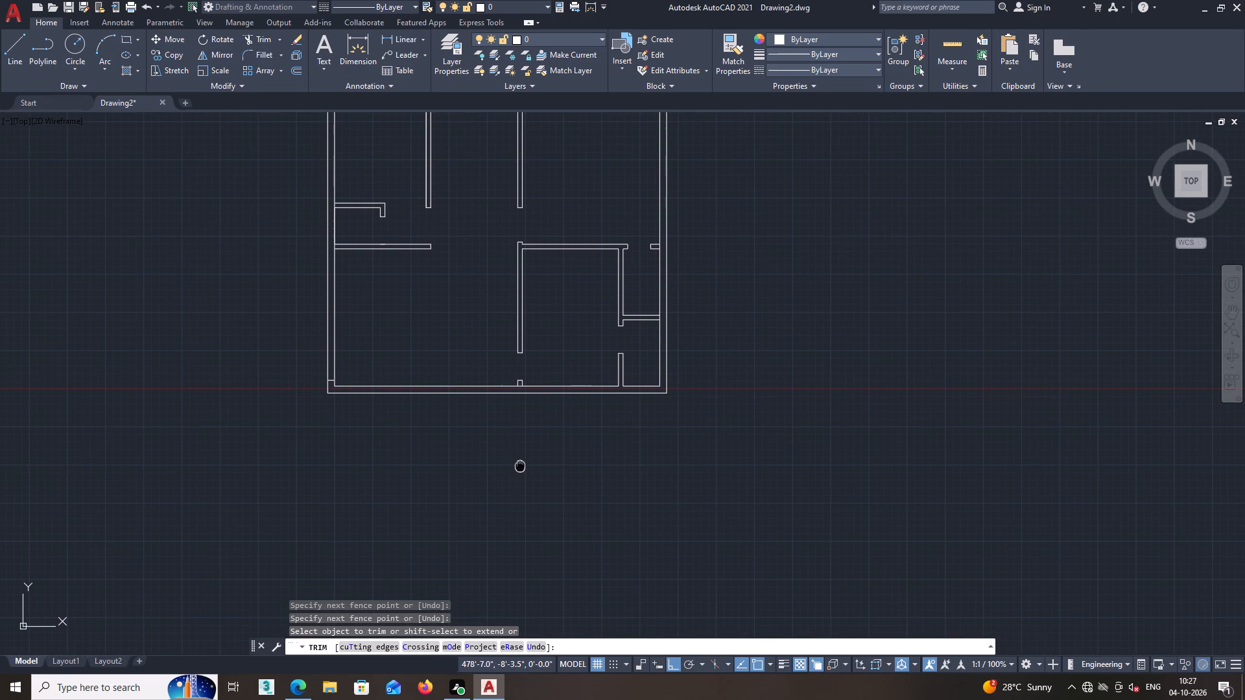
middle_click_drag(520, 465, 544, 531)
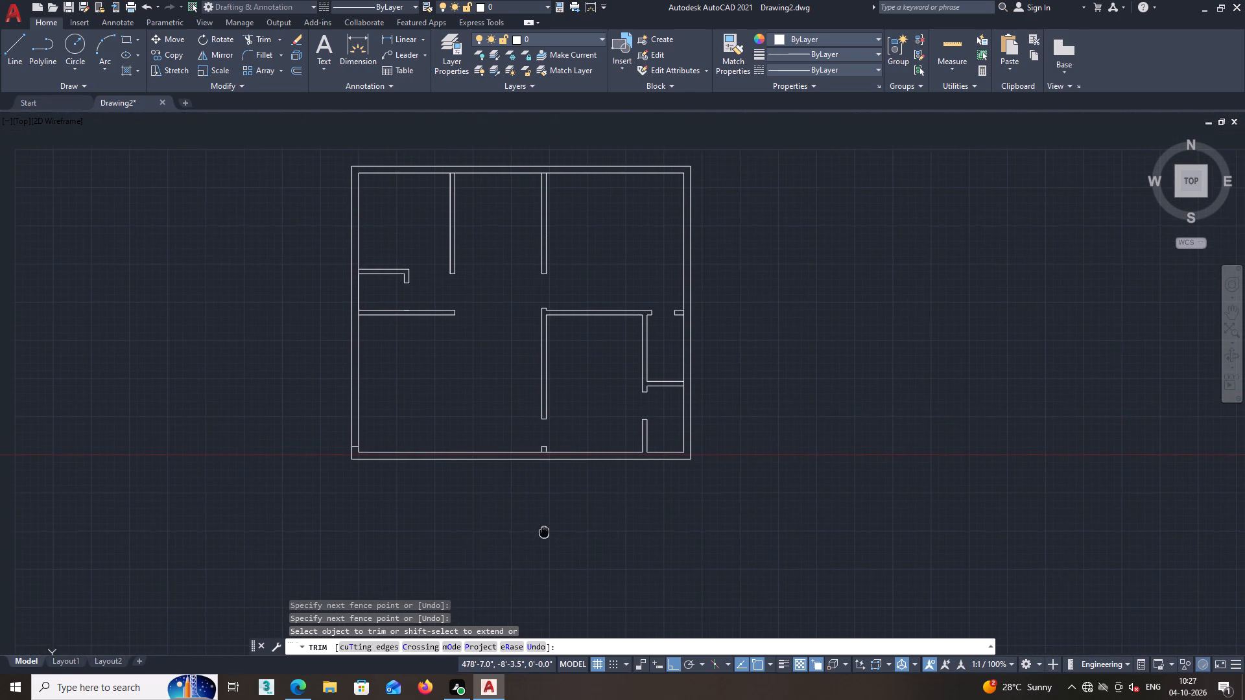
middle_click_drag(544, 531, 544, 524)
Draw a vertical line about 8' long, aligned with the southwest room's north partition end, down to the south wall's outer face.
left_click(16, 40)
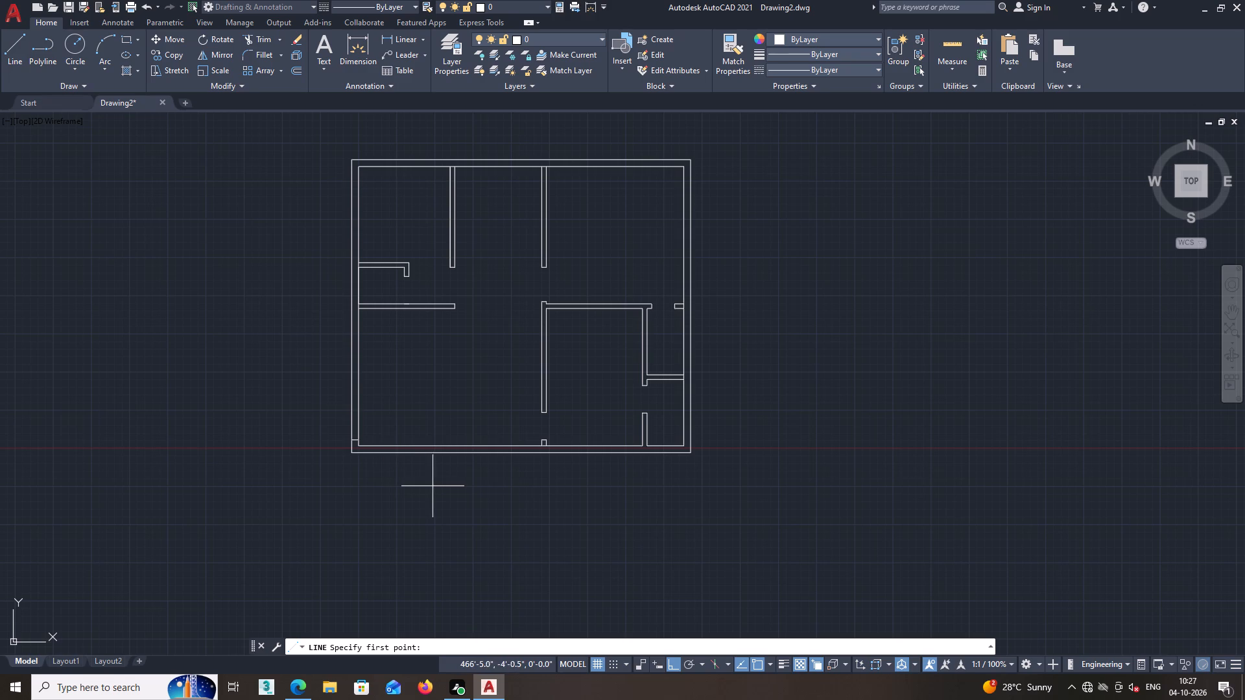
middle_click_drag(423, 364, 431, 339)
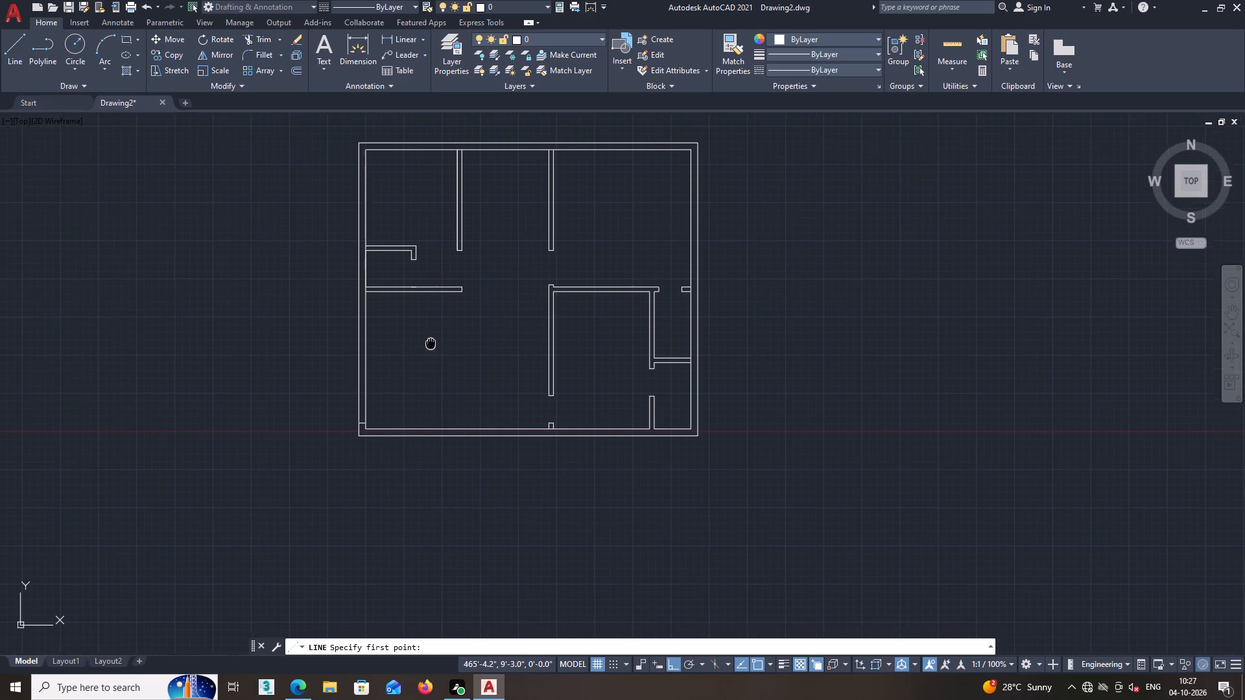
middle_click_drag(431, 339, 431, 338)
middle_click_drag(429, 380, 396, 388)
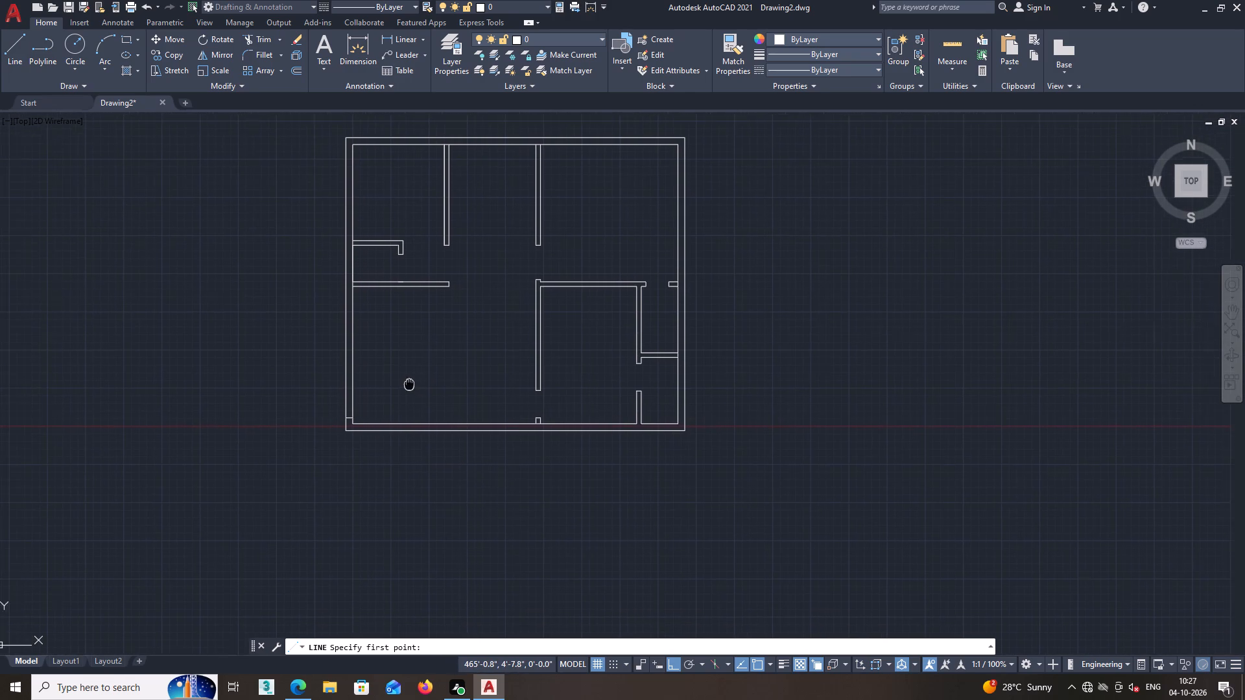
middle_click_drag(396, 388, 388, 389)
middle_click_drag(416, 387, 394, 387)
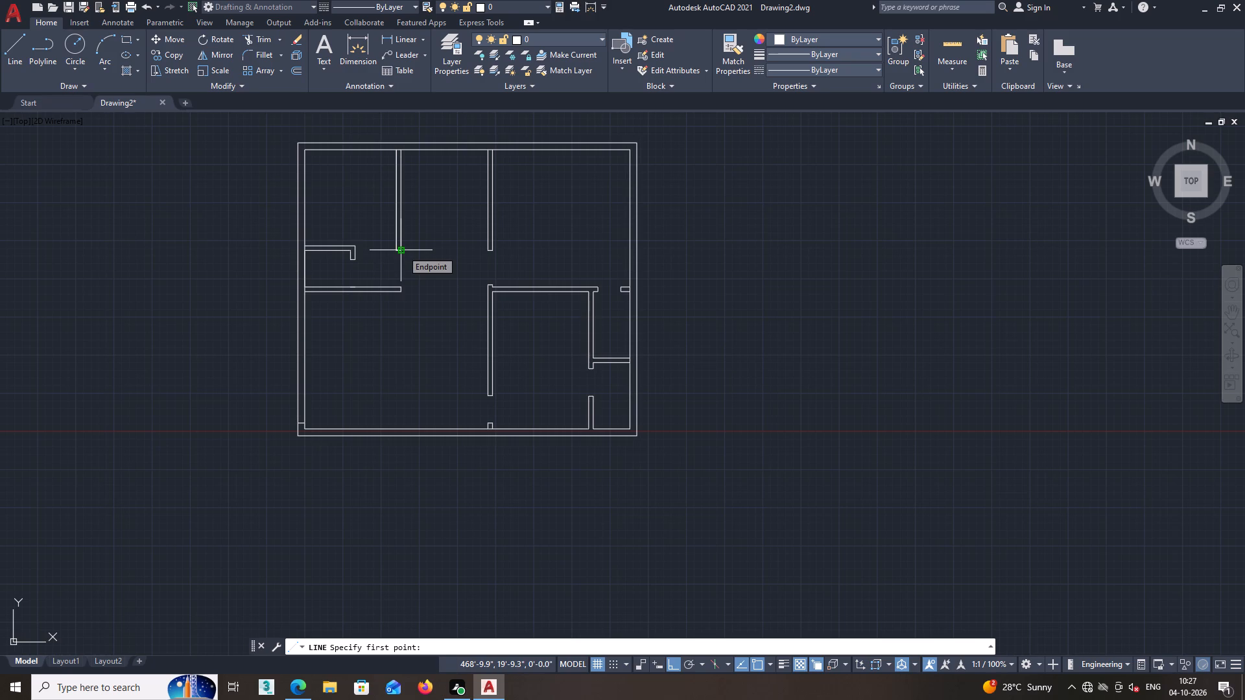
left_click(402, 363)
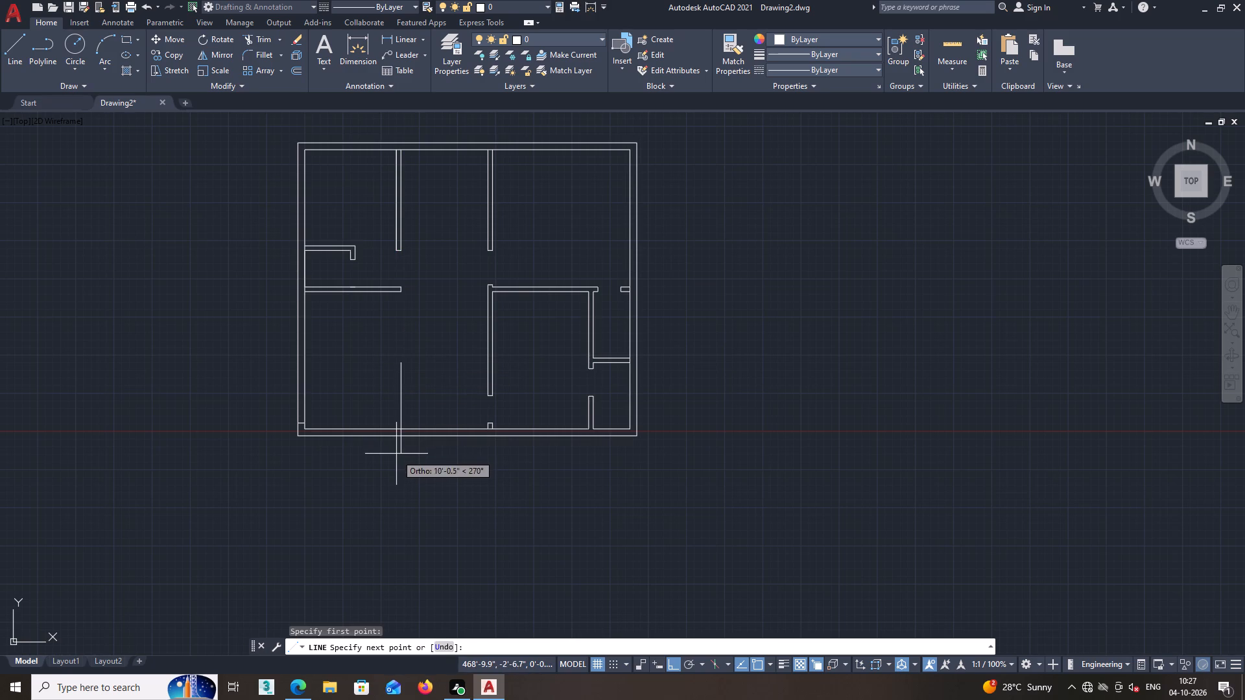
scroll(404, 437, "up", 3)
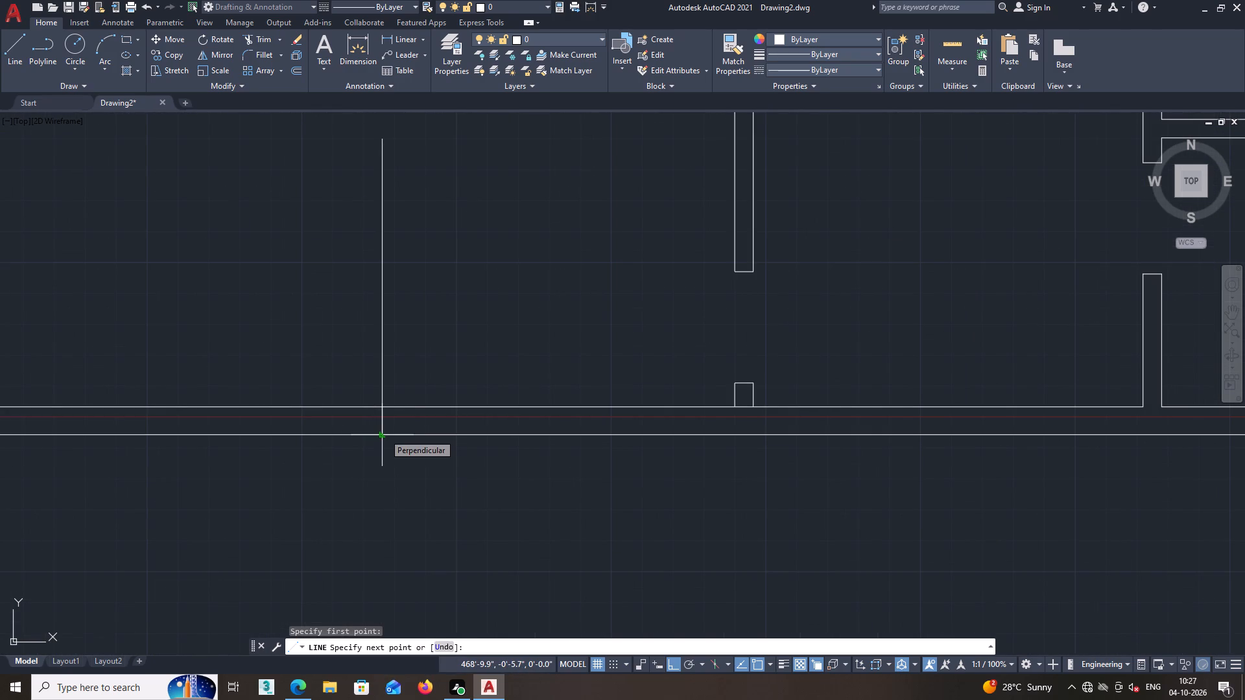
left_click(382, 435)
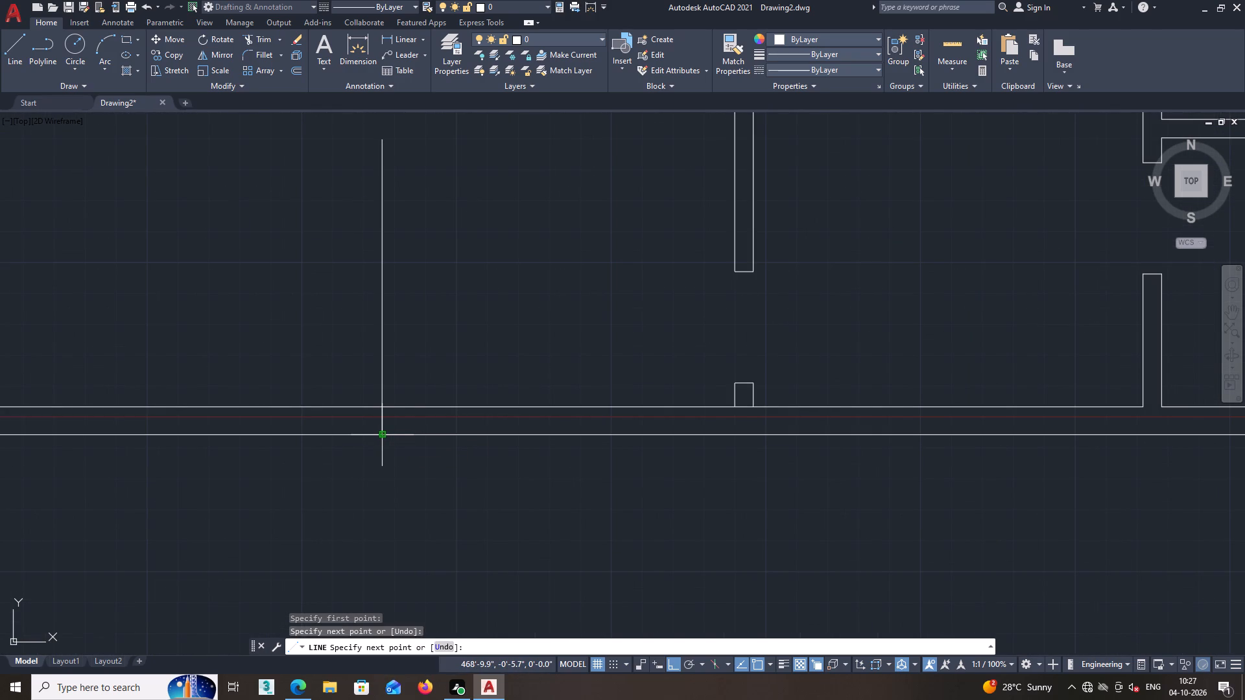
key("space")
scroll(431, 428, "down", 2)
middle_click_drag(431, 430, 427, 457)
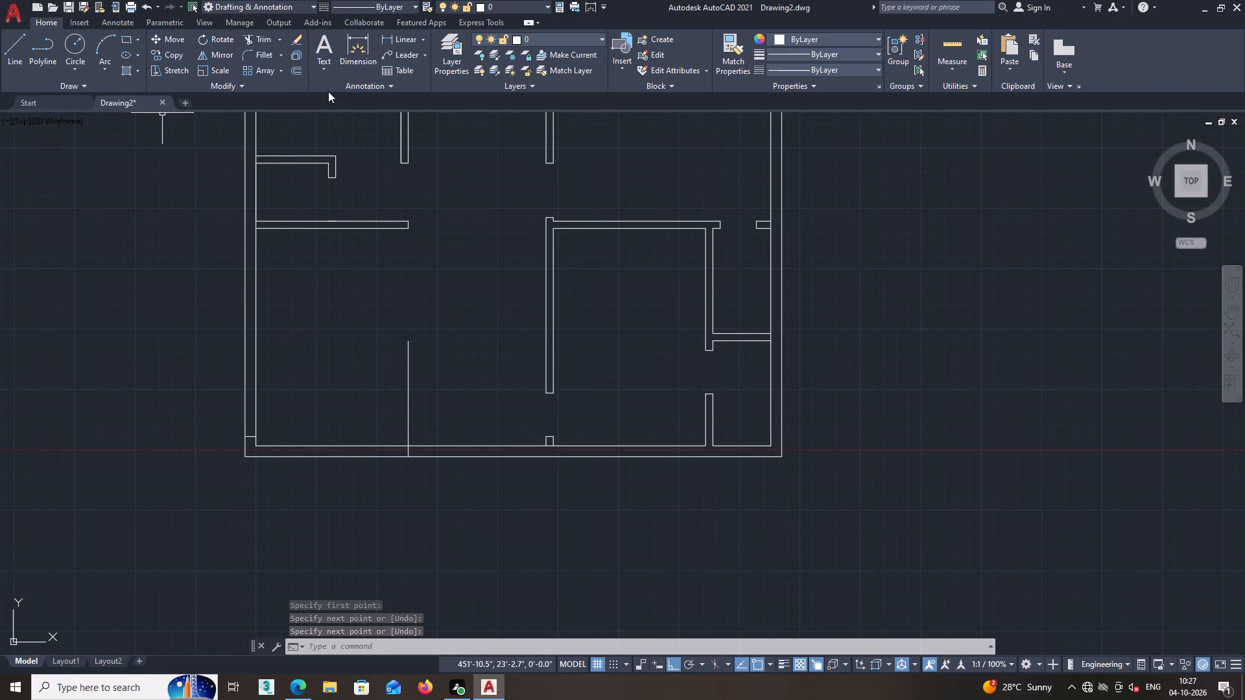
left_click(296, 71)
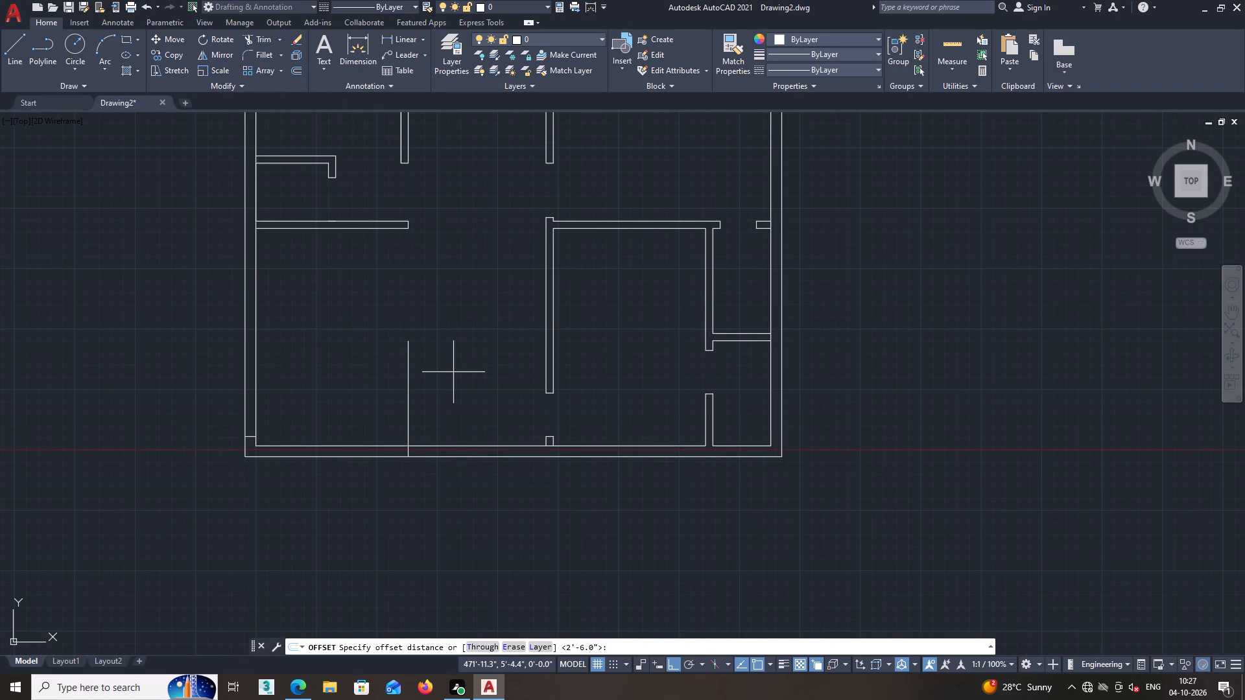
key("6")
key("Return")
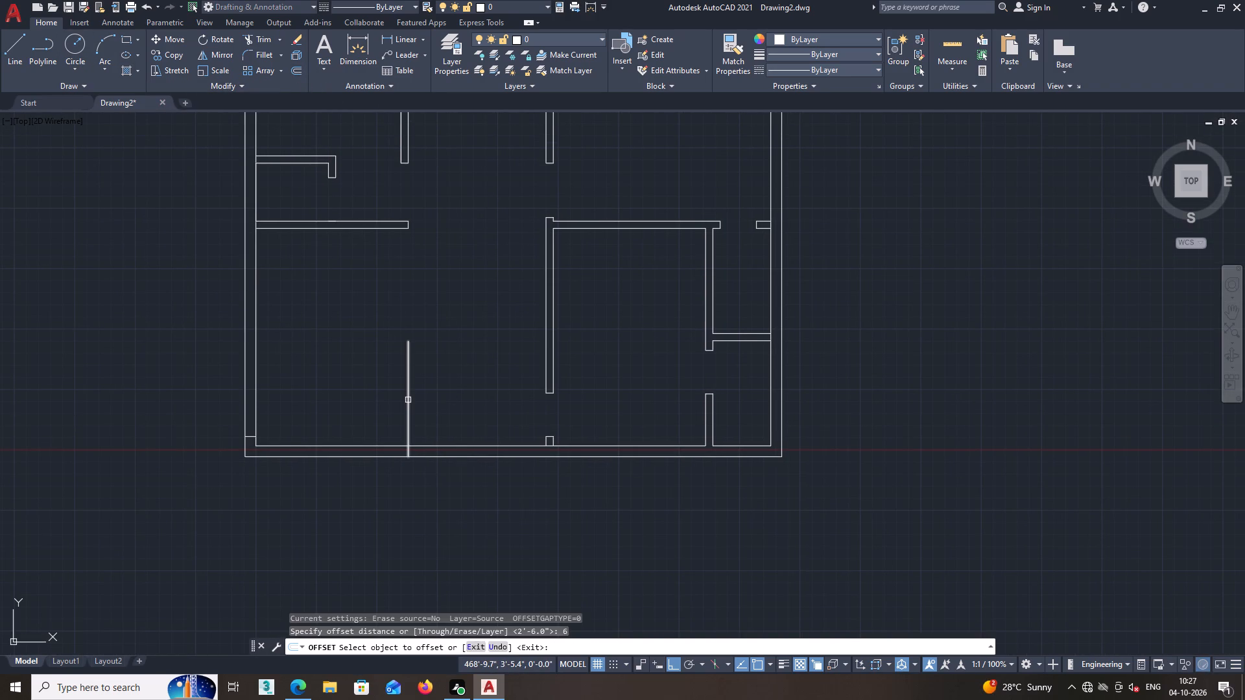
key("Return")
Offset the vertical line at the south wall 6' to the east.
key("Return")
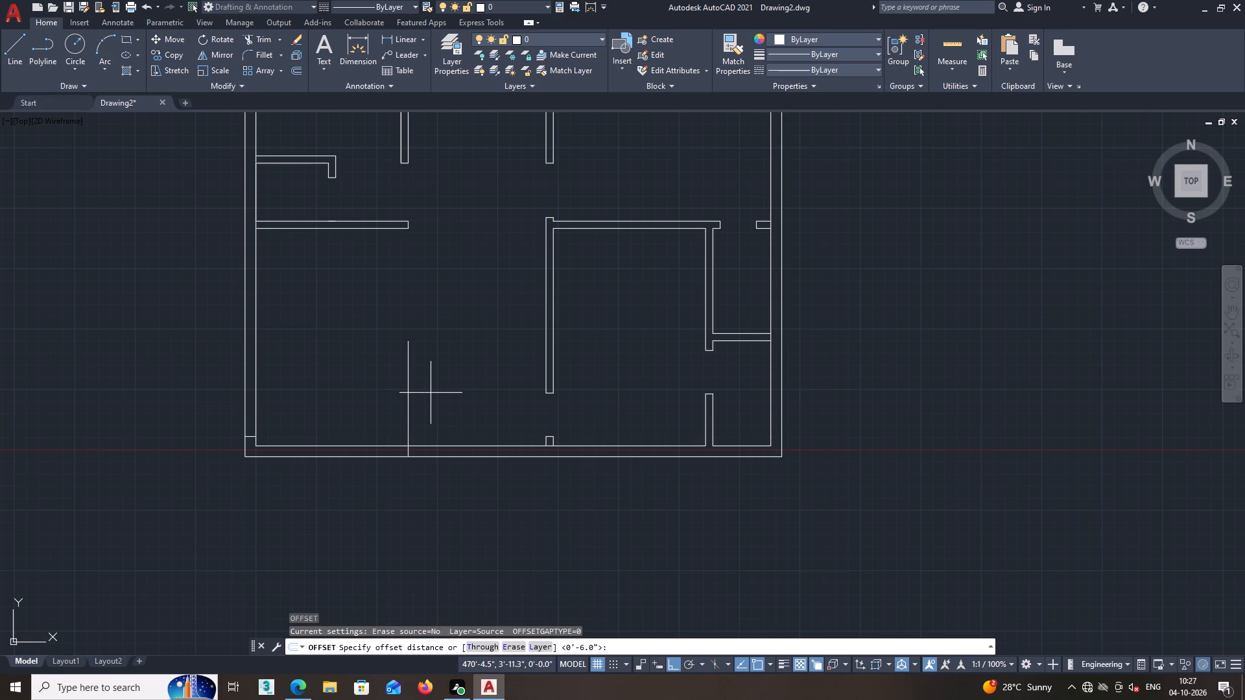
type("6'")
key("Return")
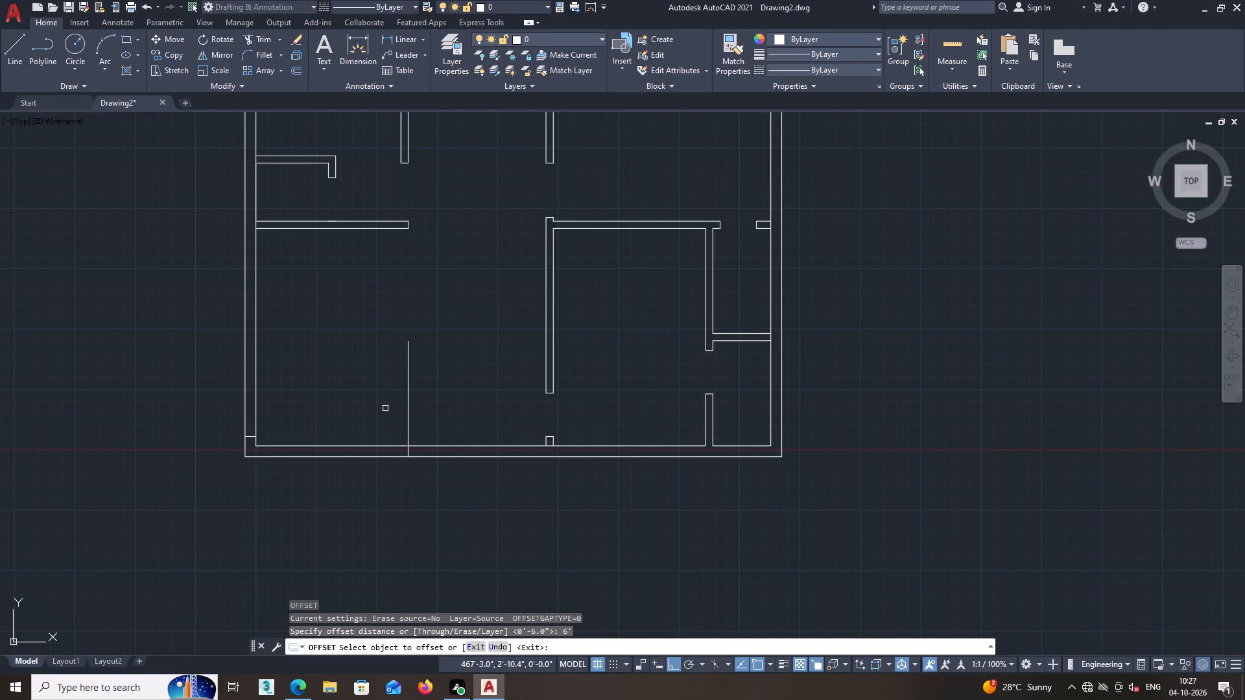
left_click(406, 405)
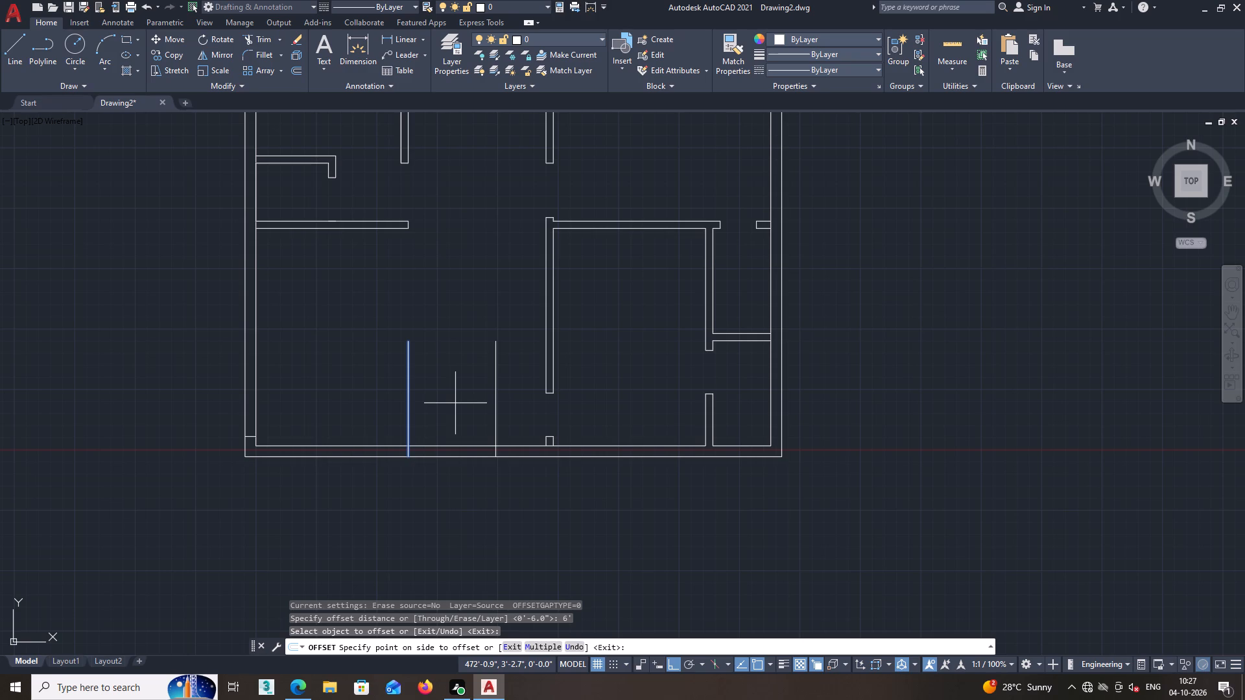
left_click(455, 403)
key("space")
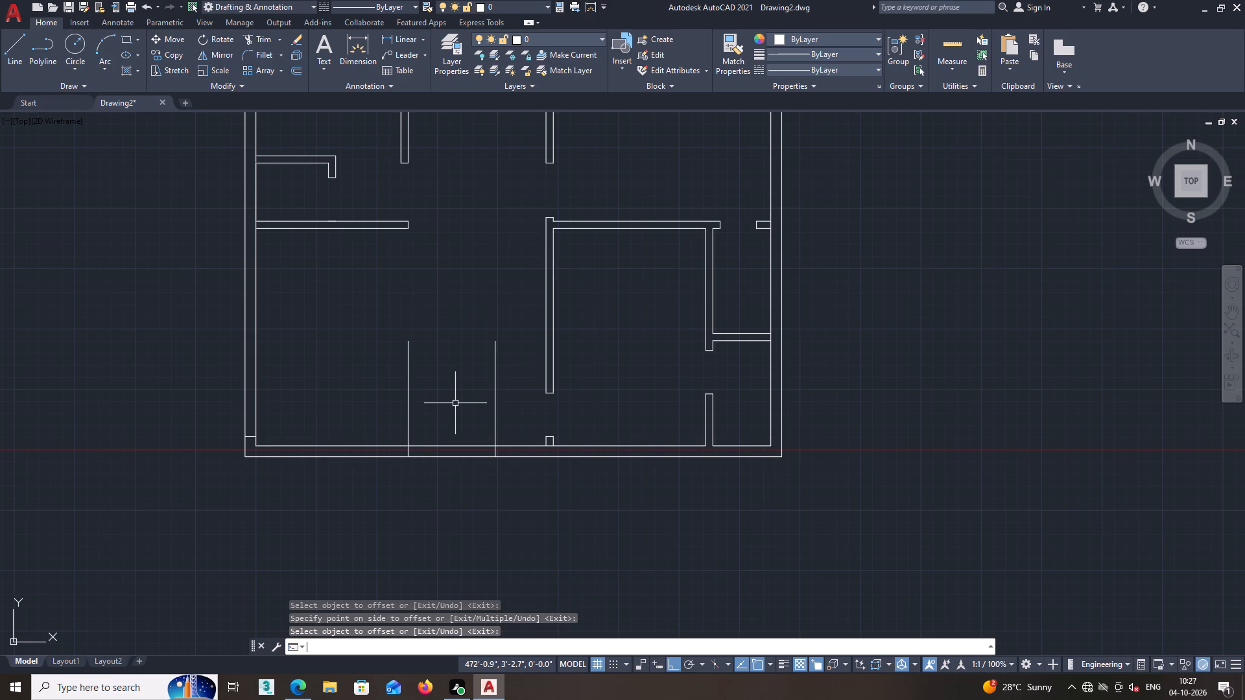
Trim the south wall's inner face between the two vertical lines.
key("t")
key("r")
key("Return")
left_click(450, 401)
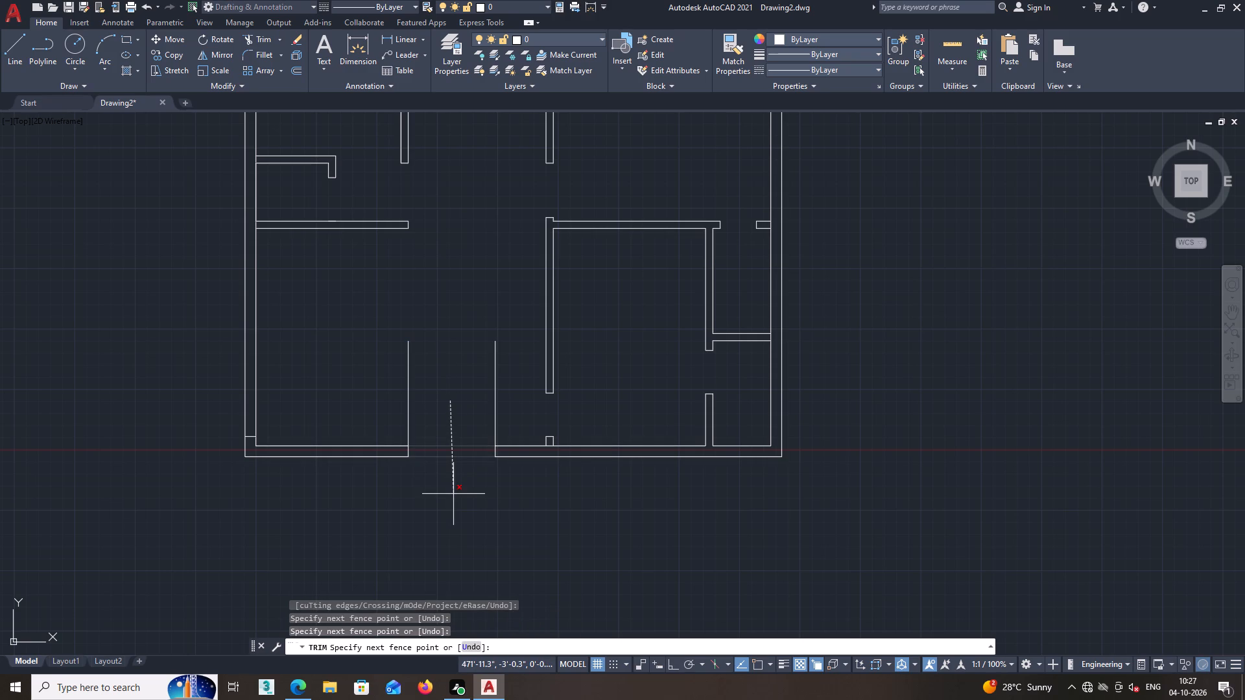
left_click(447, 452)
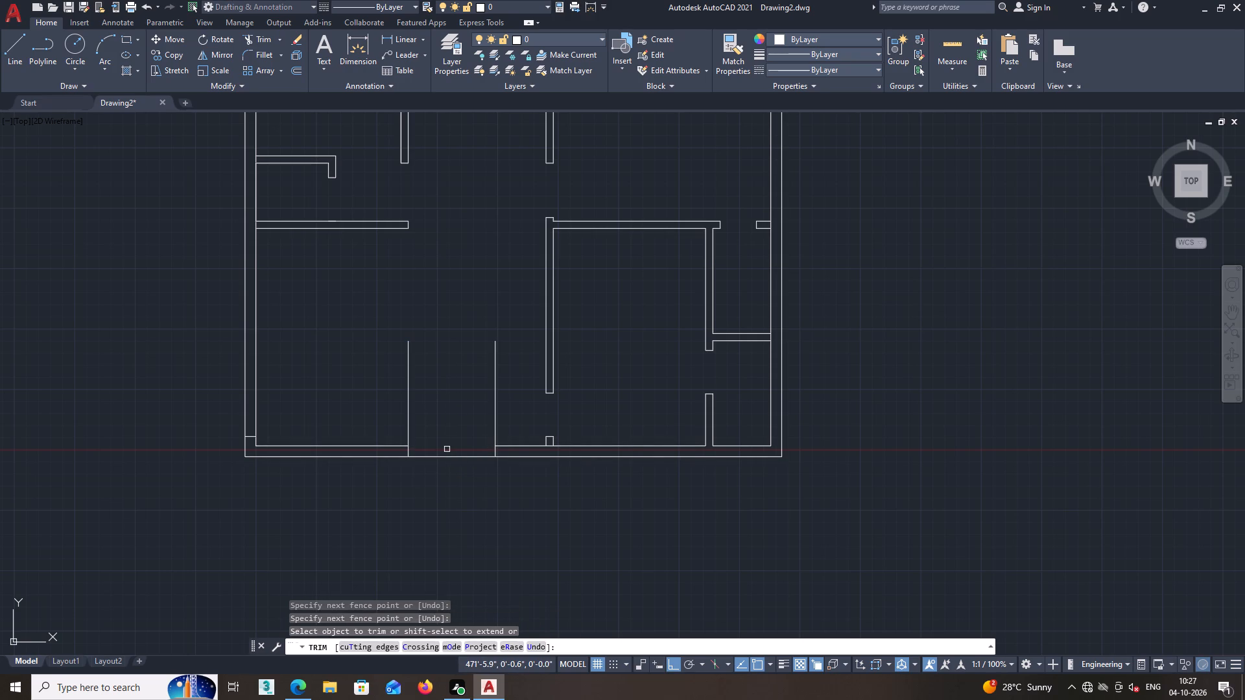
Trim off the parts of both vertical lines that project north of the south wall, leaving only short jambs.
middle_click(447, 449)
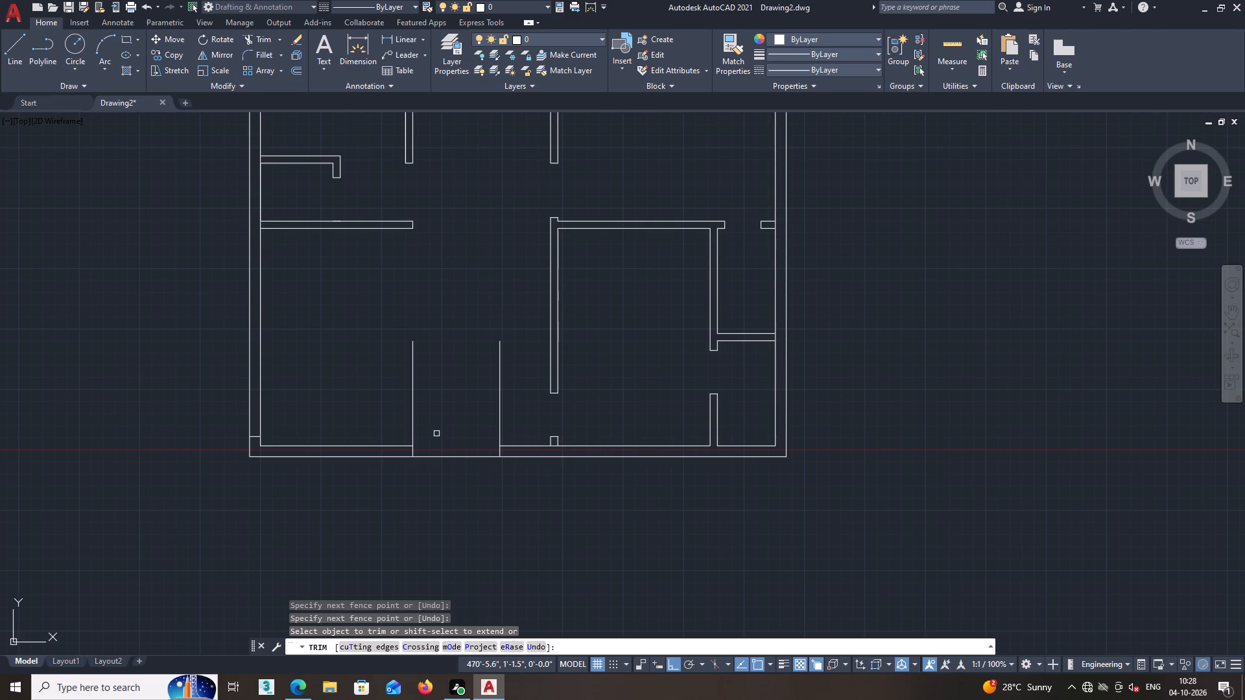
left_click(431, 430)
left_click(375, 423)
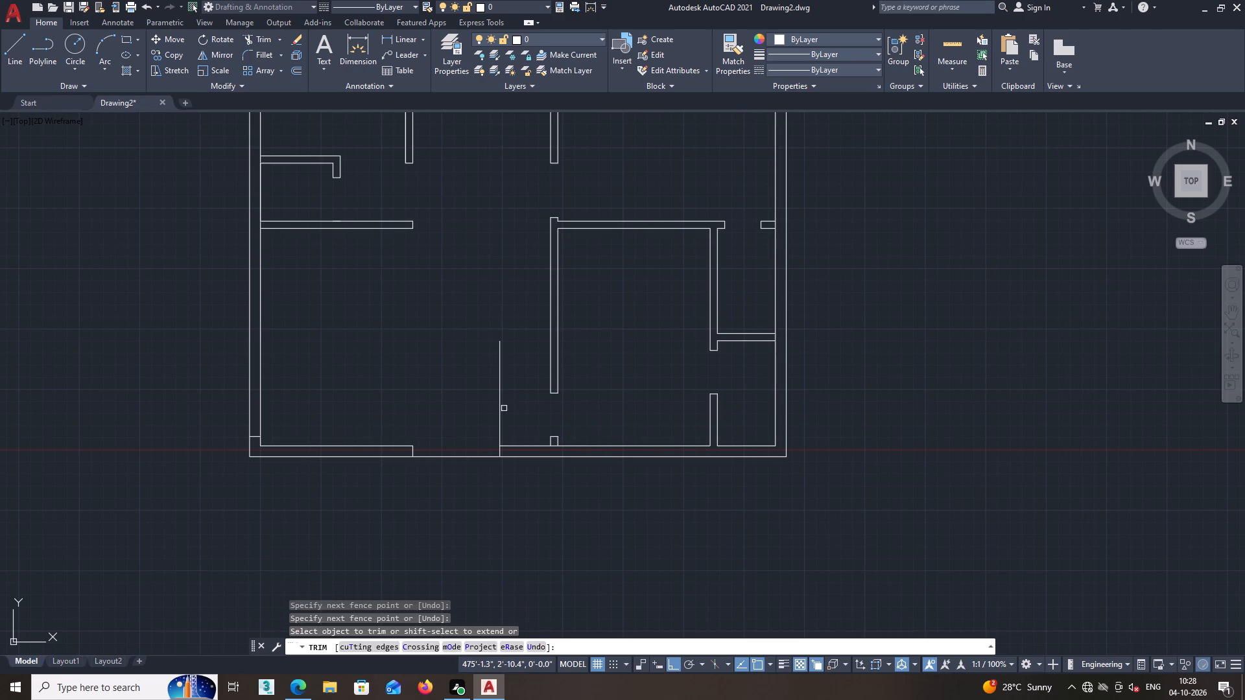
left_click(510, 408)
left_click(462, 411)
Draw a vertical line across the north wall from the building's northwest inner corner up to the outer face.
scroll(420, 512, "down", 1)
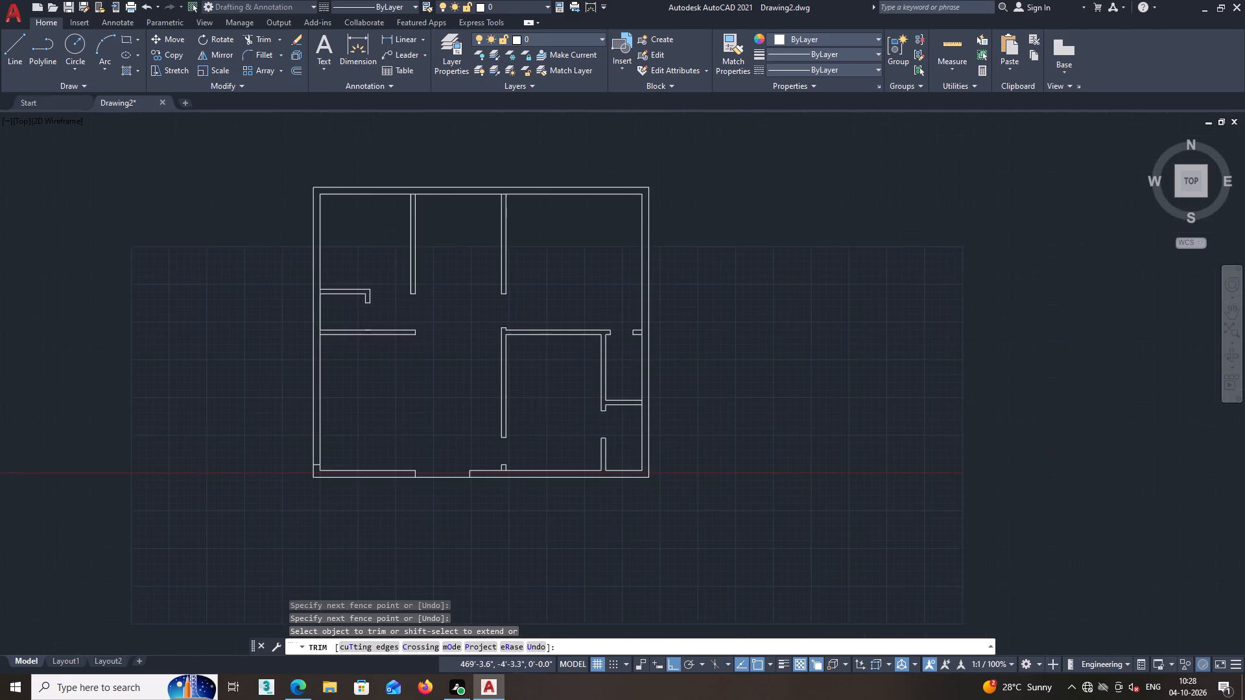
middle_click_drag(419, 513, 442, 515)
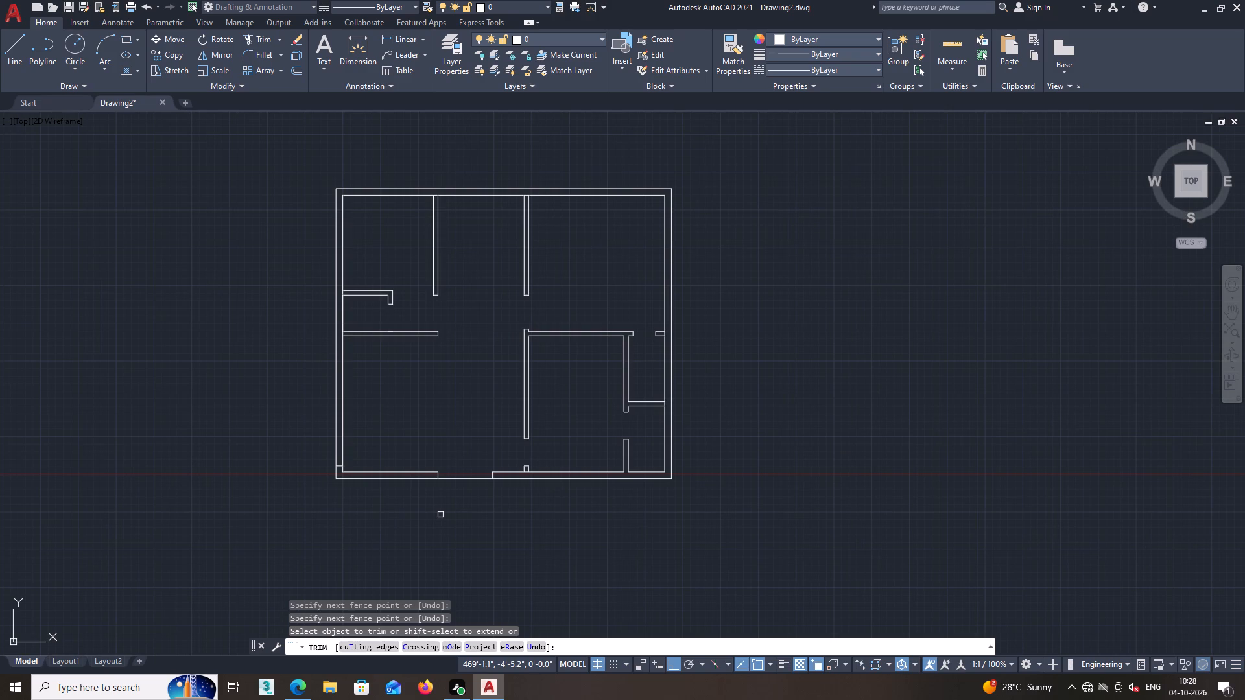
scroll(440, 519, "down", 1)
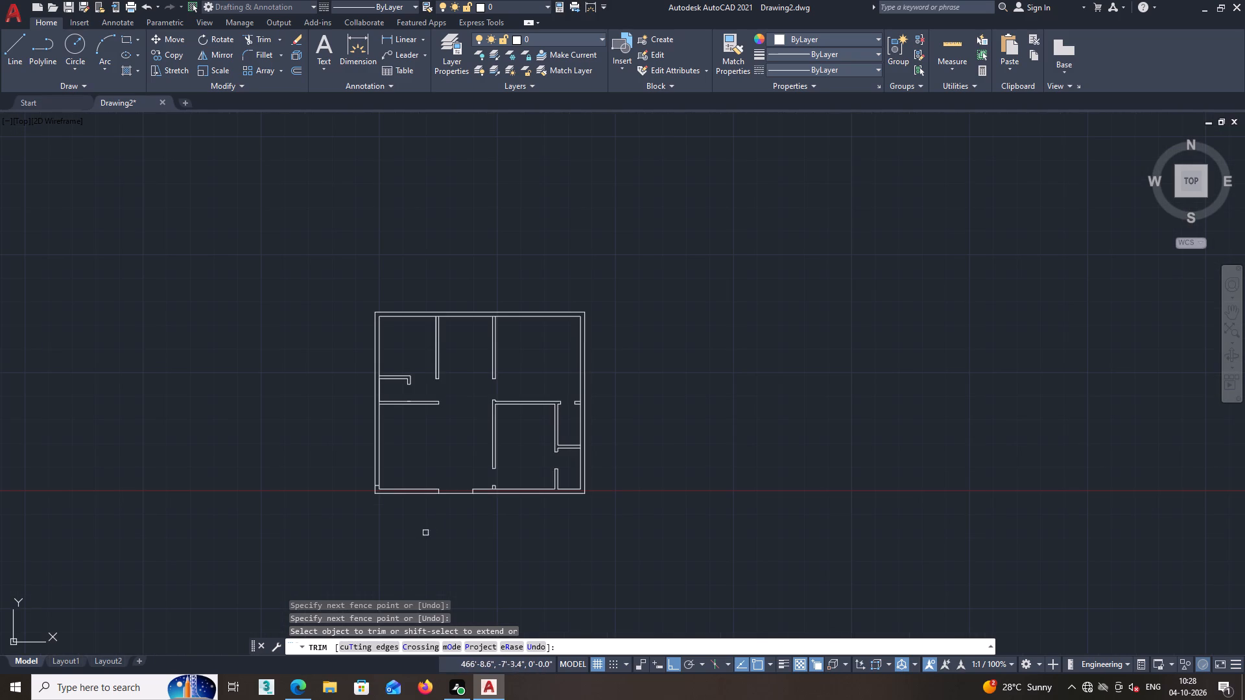
middle_click(387, 542)
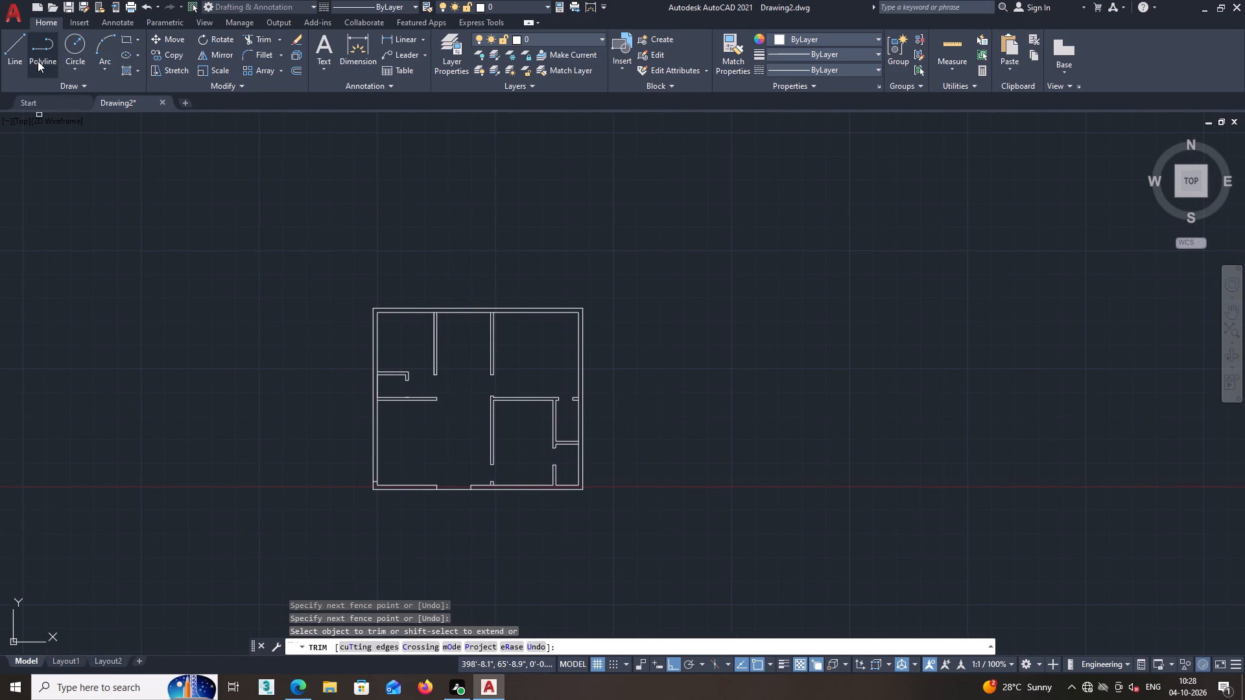
left_click(15, 41)
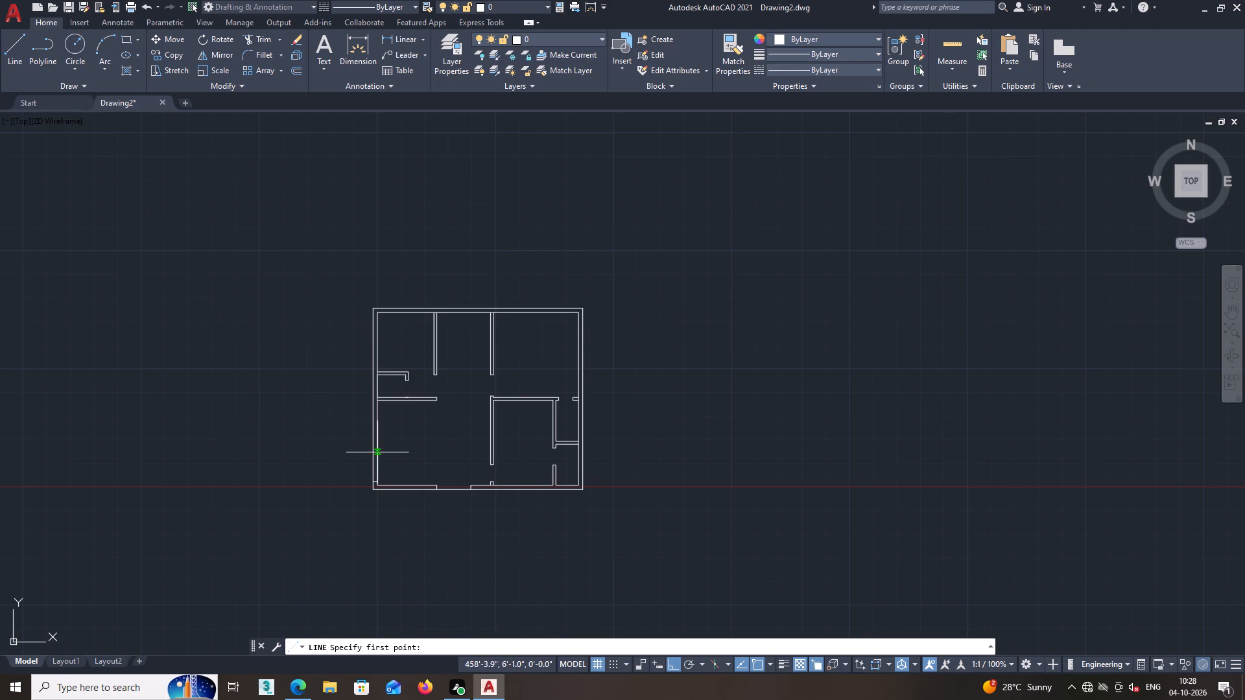
middle_click_drag(370, 453, 344, 447)
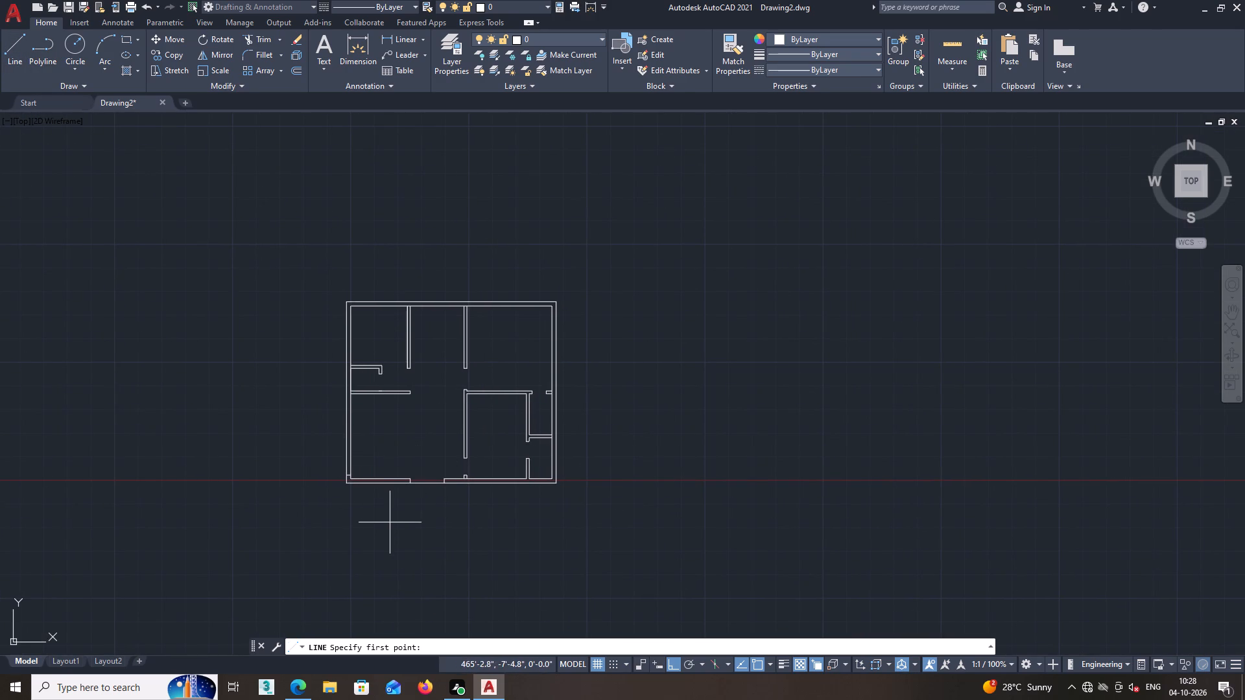
scroll(392, 517, "up", 1)
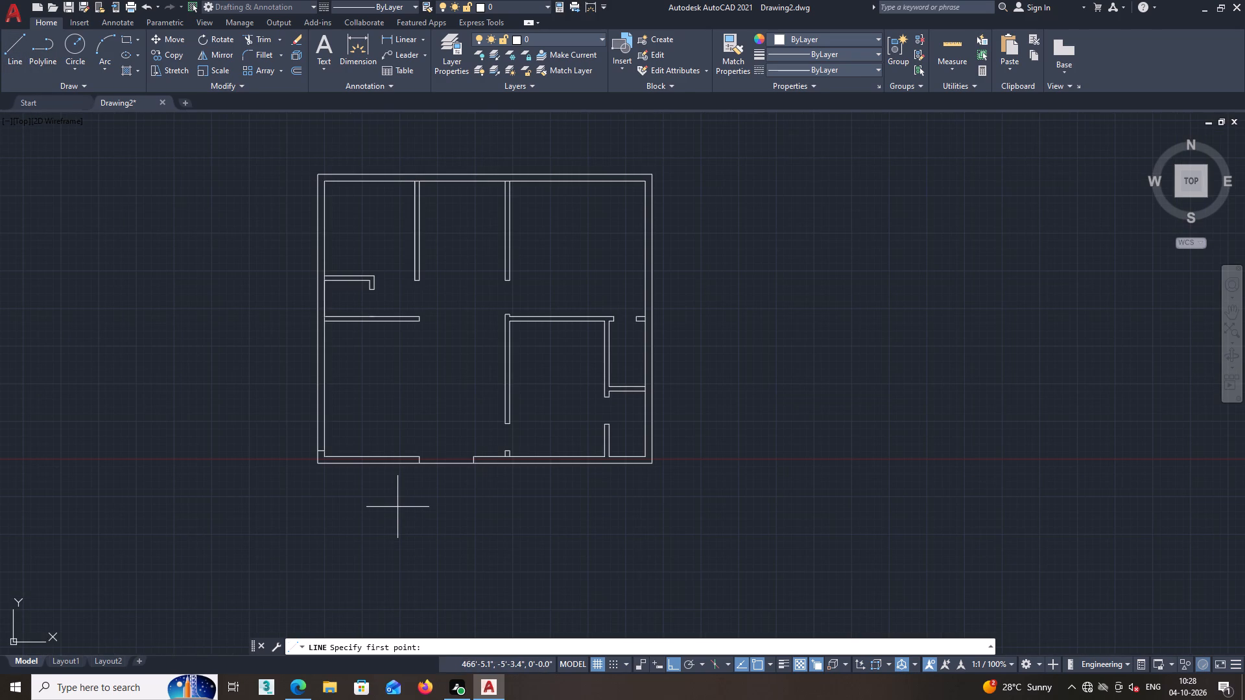
middle_click_drag(397, 507, 396, 533)
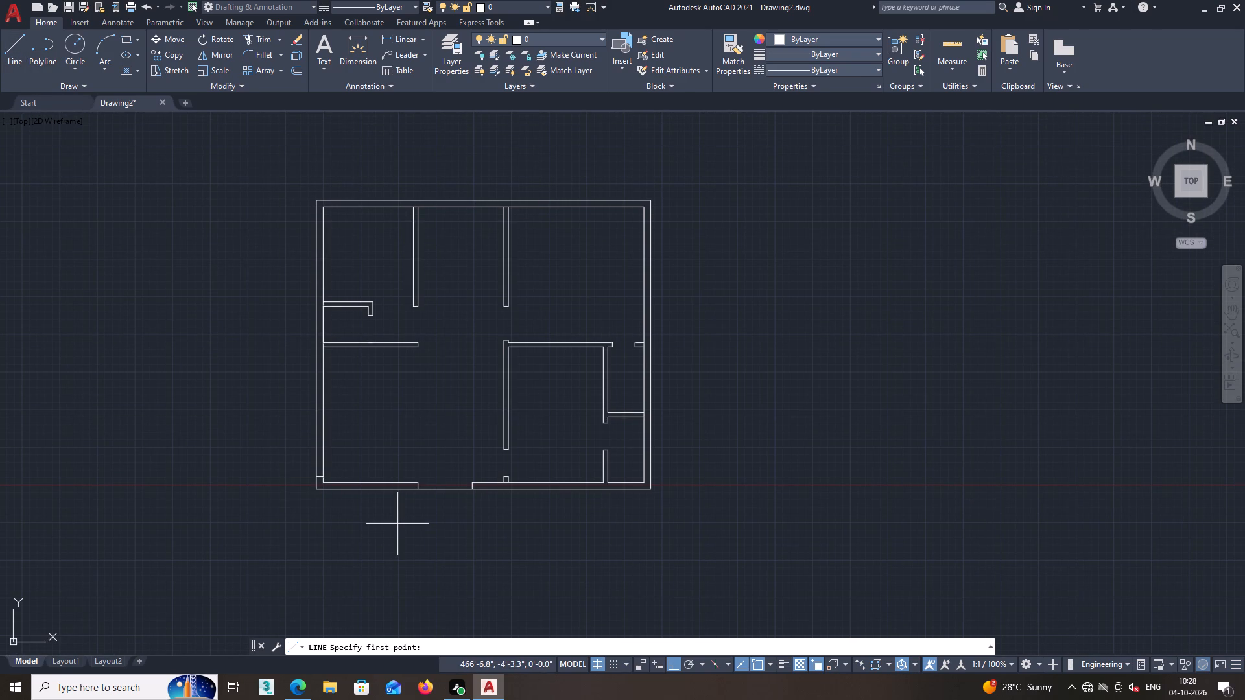
middle_click_drag(362, 231, 358, 267)
scroll(316, 272, "up", 4)
middle_click_drag(322, 274, 321, 315)
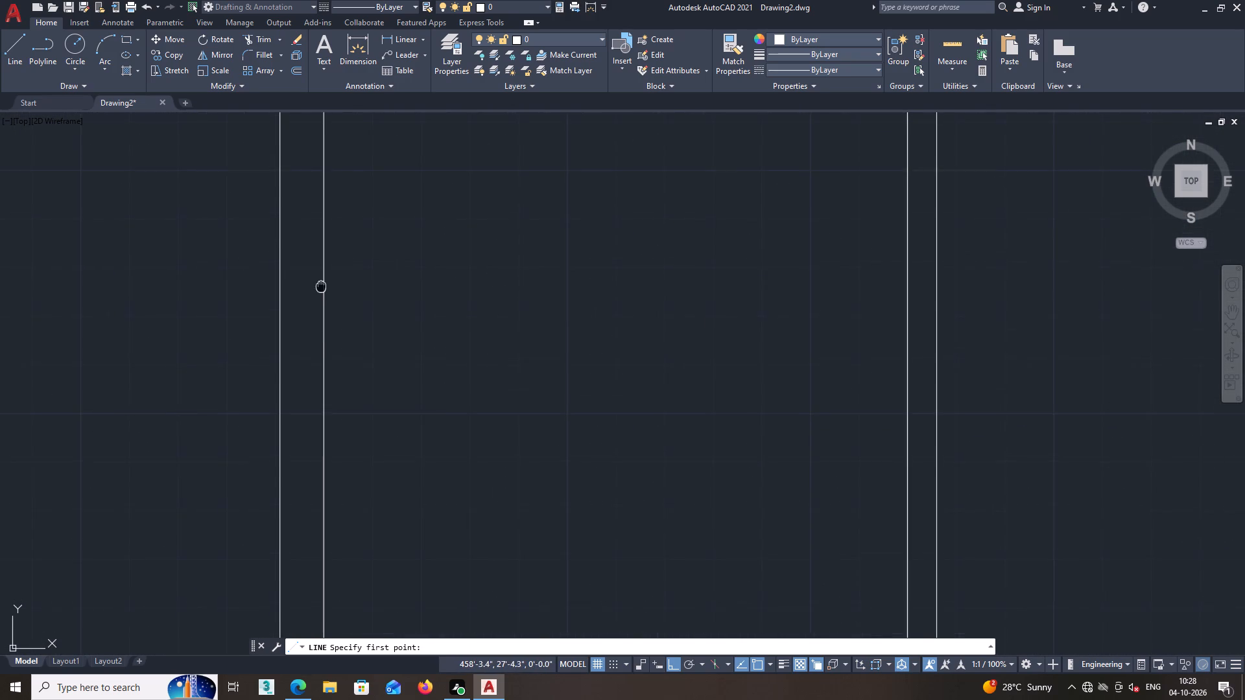
middle_click_drag(321, 315, 337, 428)
middle_click_drag(351, 230, 345, 363)
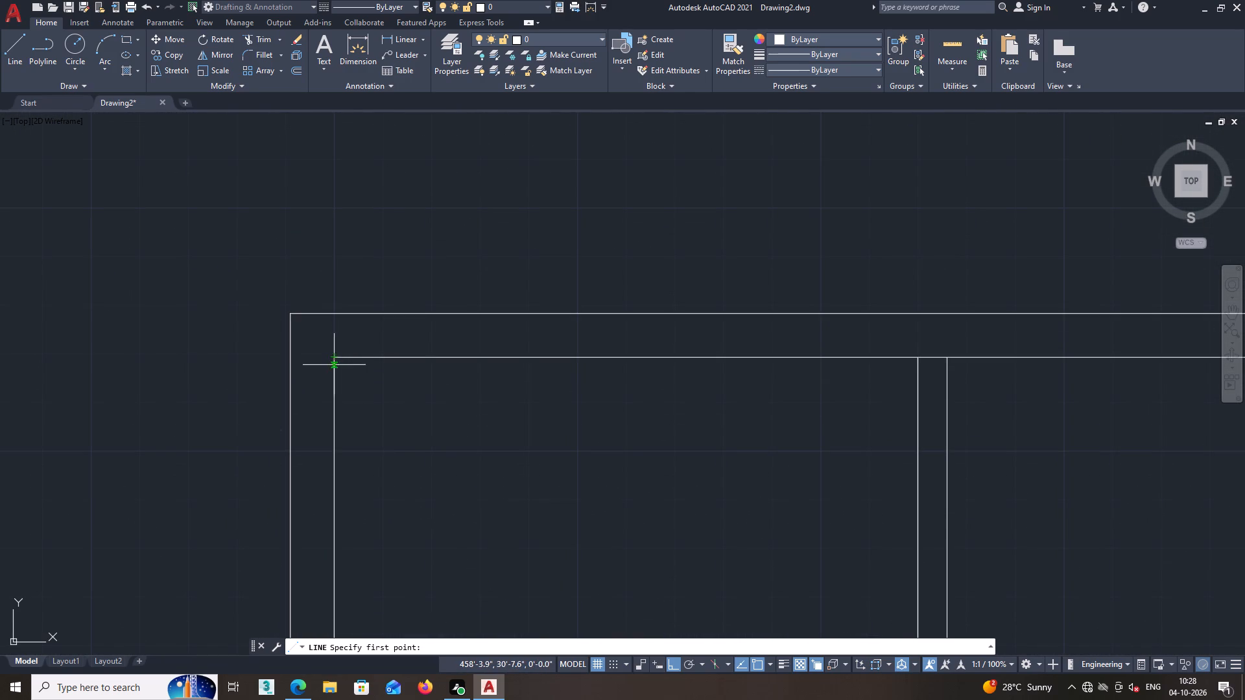
left_click(334, 356)
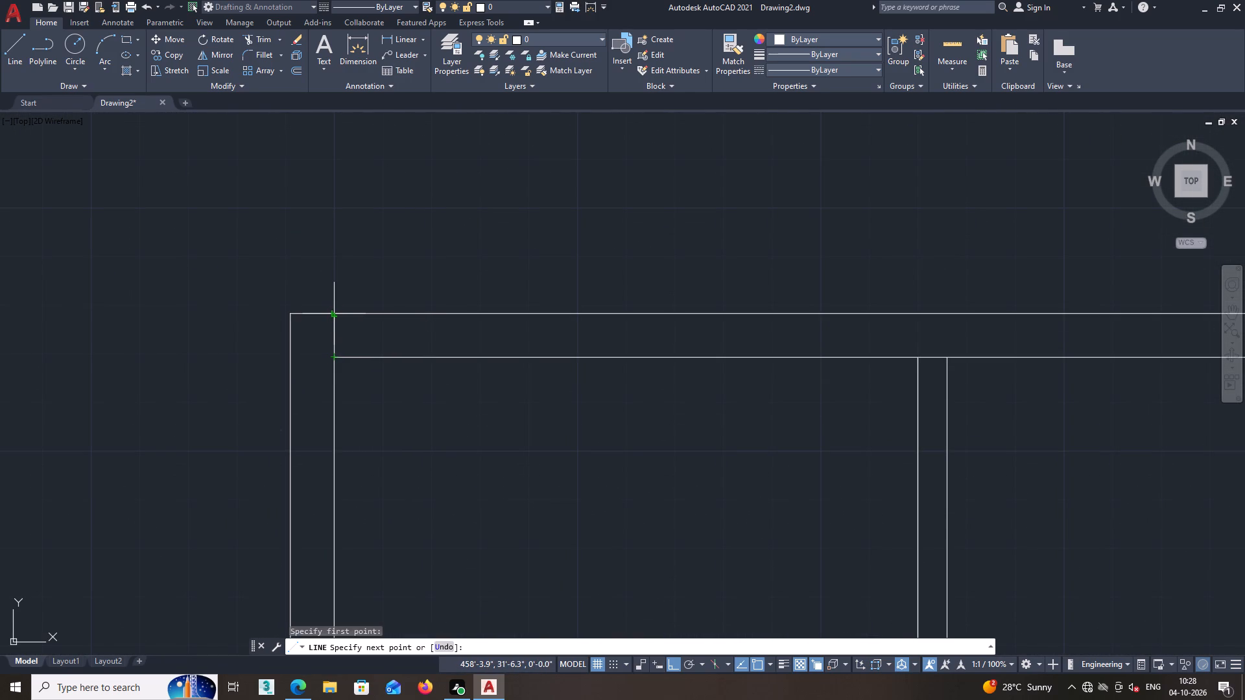
left_click(333, 315)
key("space")
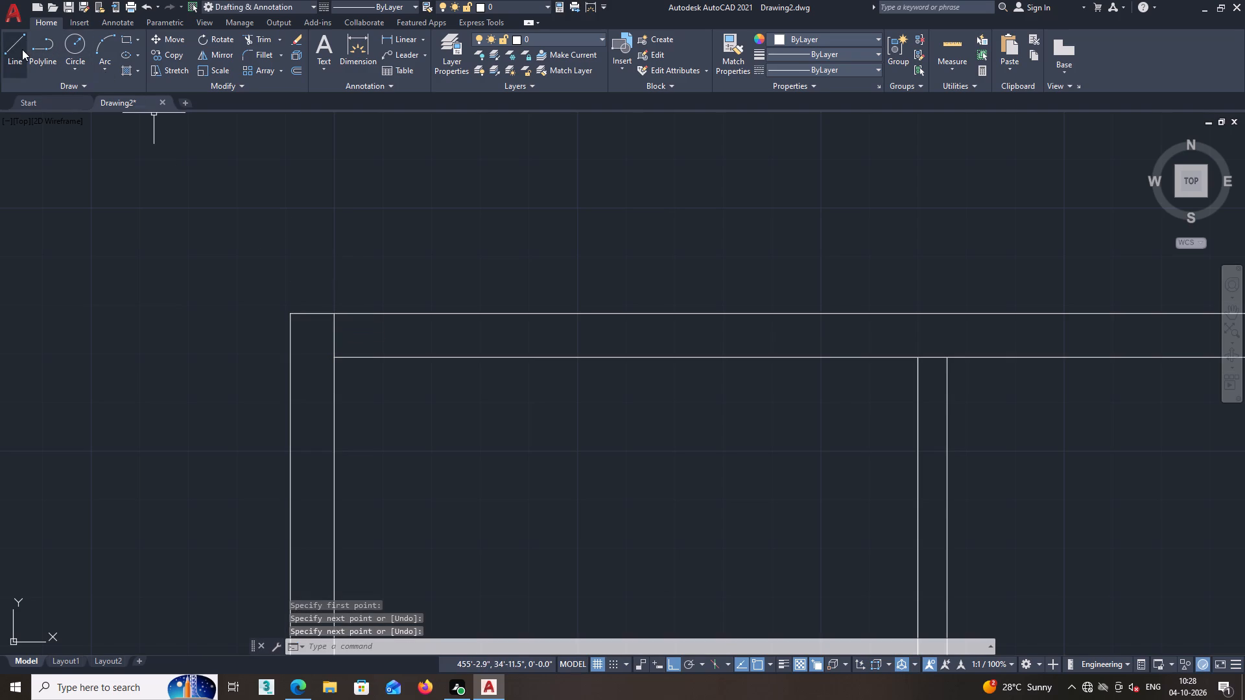
Draw a horizontal line across the west wall's thickness, about 3 inches south of the northwest inner corner.
left_click(22, 49)
middle_click_drag(358, 353, 359, 316)
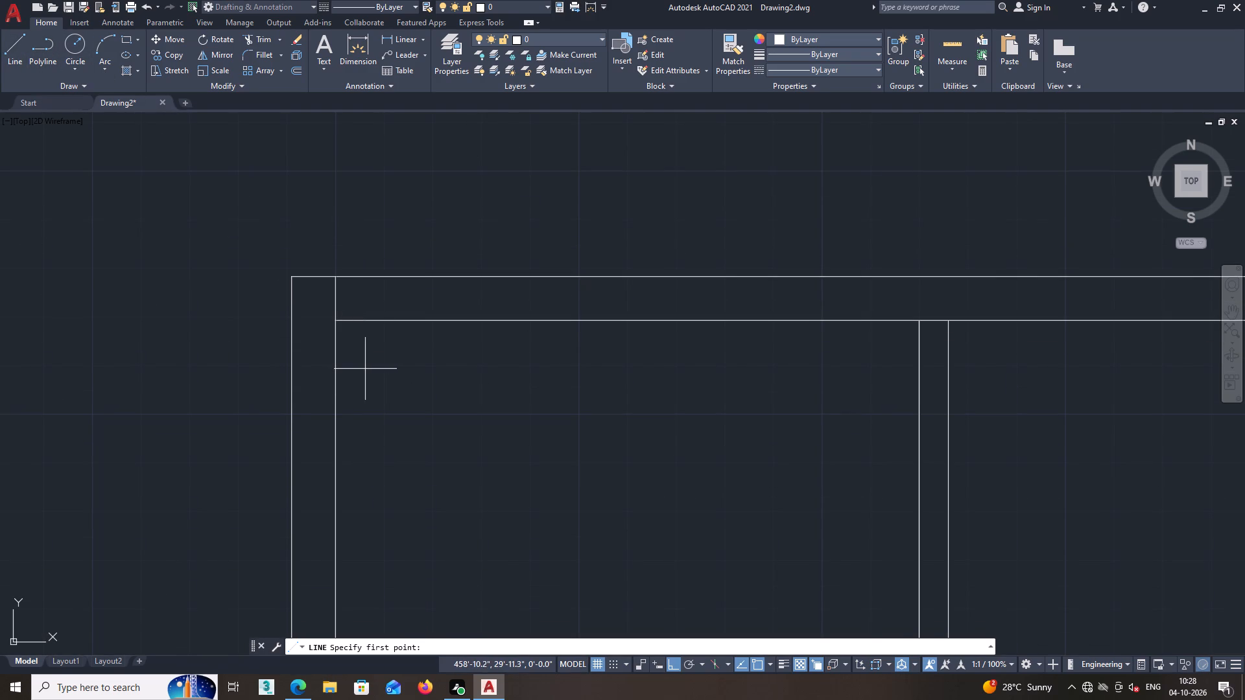
scroll(329, 349, "up", 1)
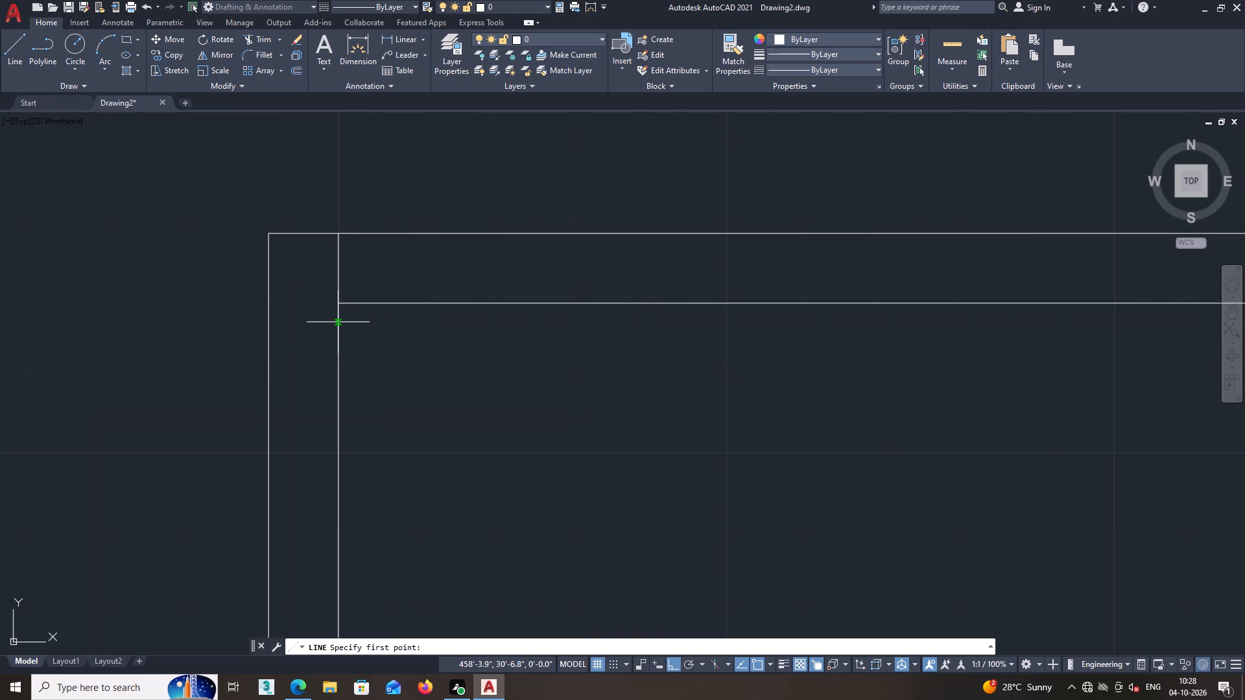
left_click(337, 325)
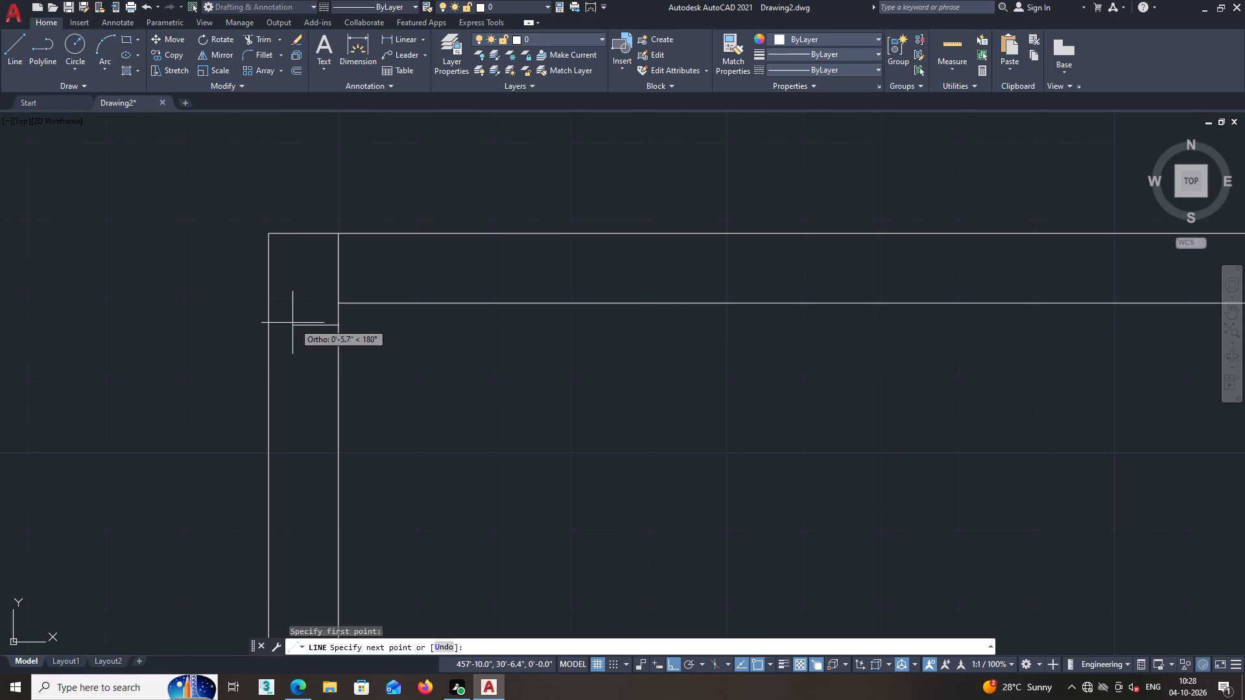
left_click(268, 326)
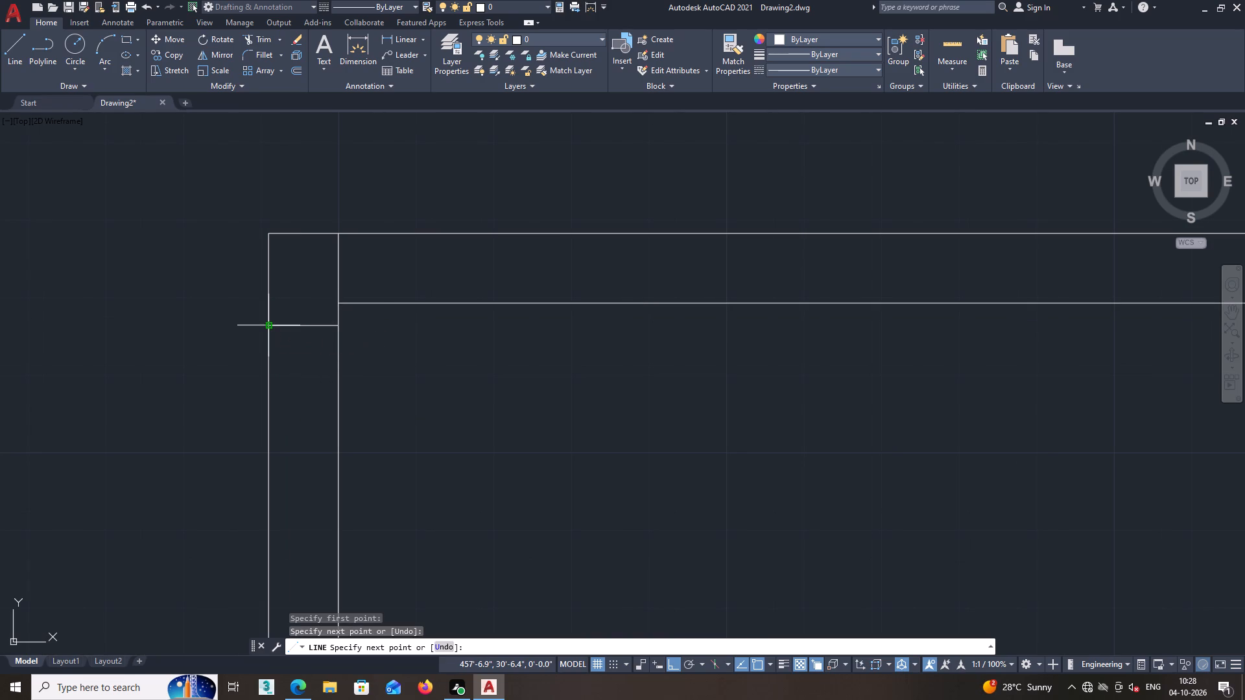
key("space")
scroll(319, 338, "down", 2)
middle_click_drag(348, 378, 348, 391)
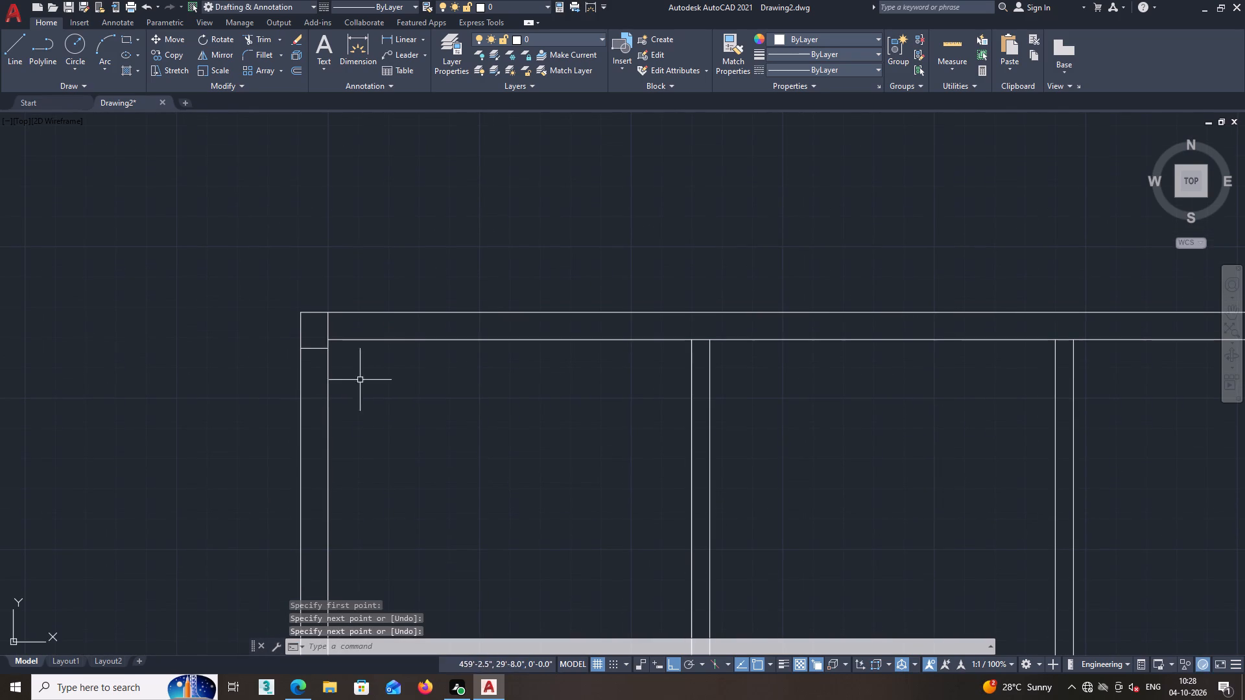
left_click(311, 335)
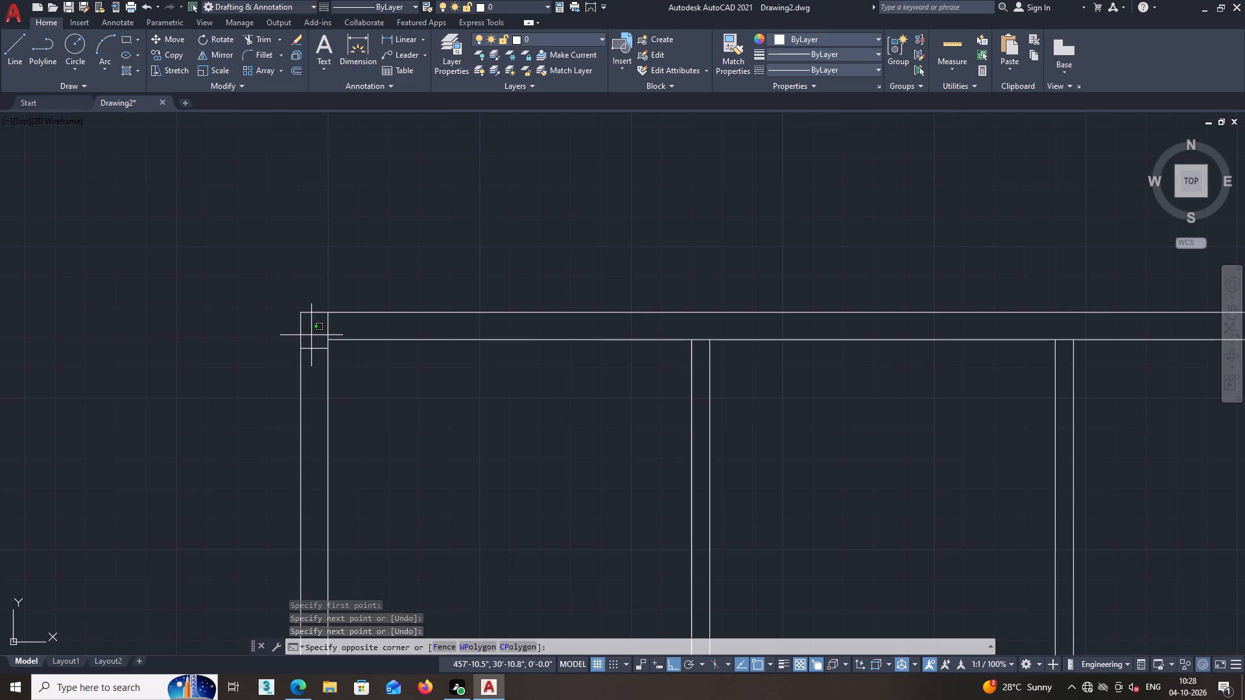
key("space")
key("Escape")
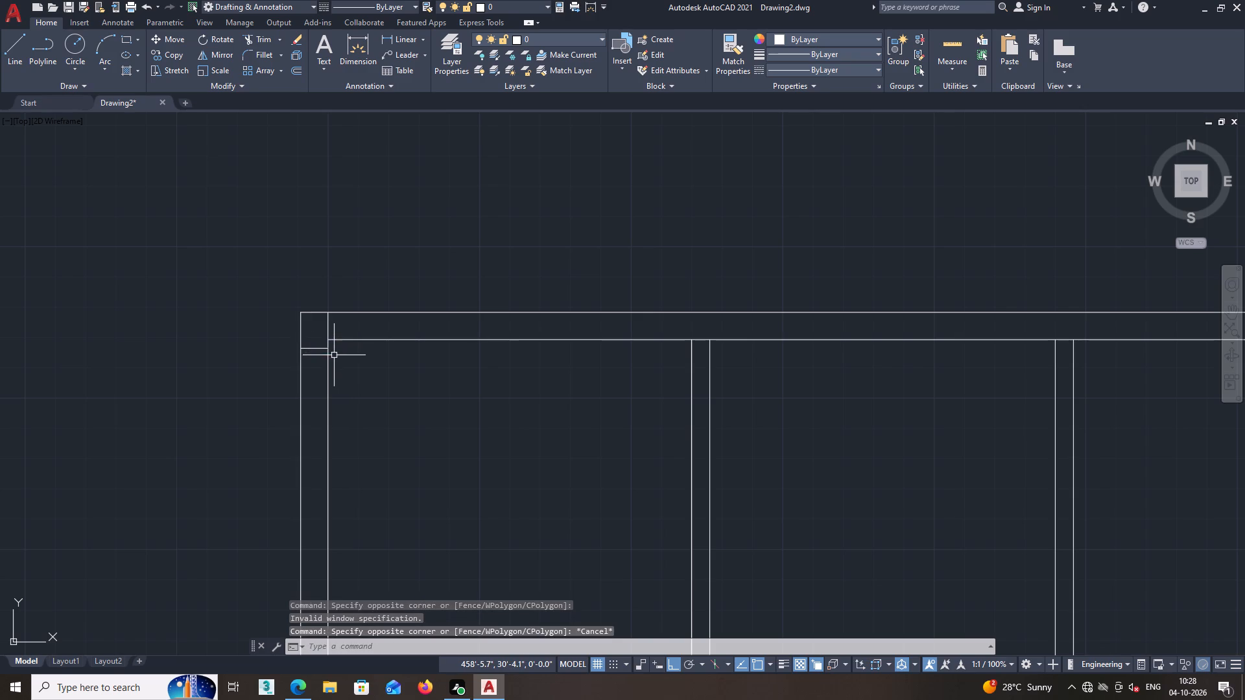
Hatch the small rectangle at the northwest wall corner with the SOLID pattern in yellow.
key("h")
key("Return")
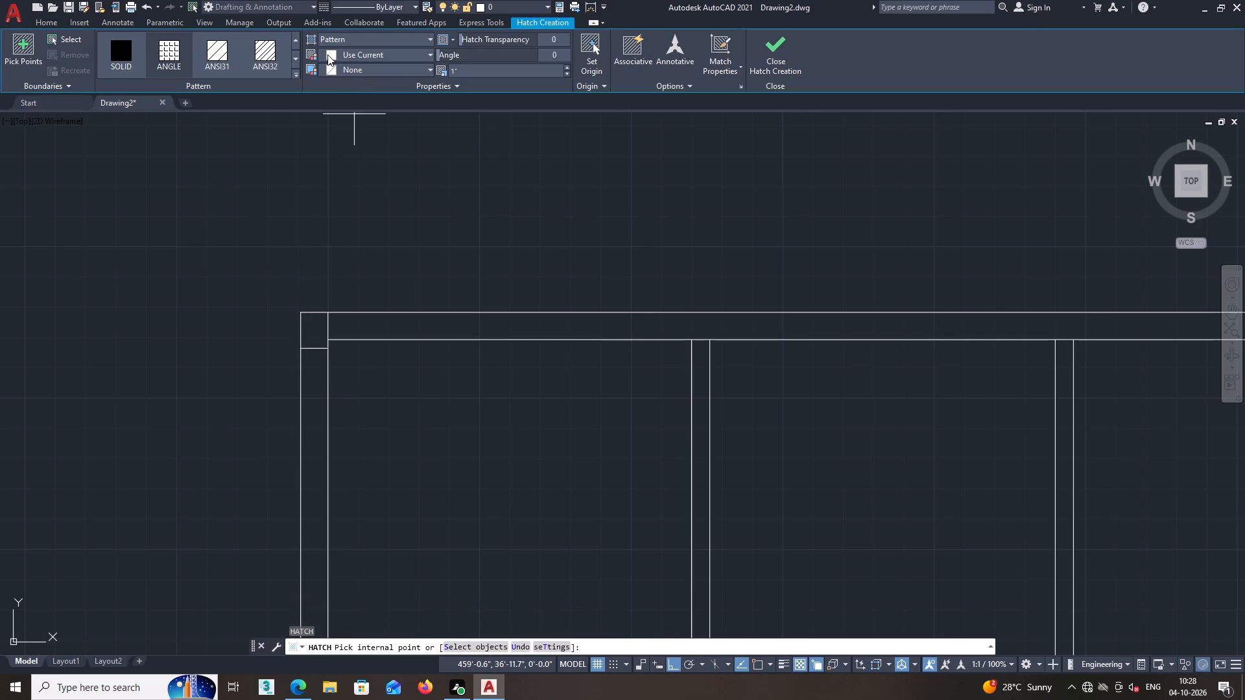
left_click(329, 54)
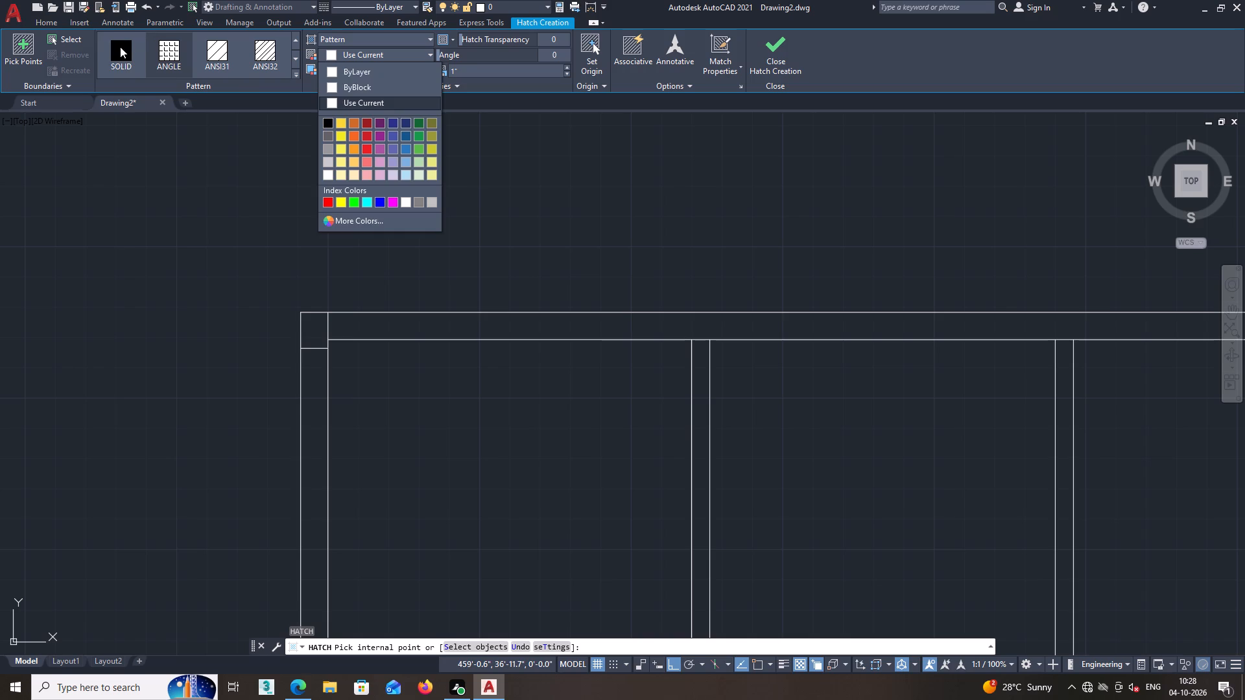
left_click(120, 47)
left_click(317, 327)
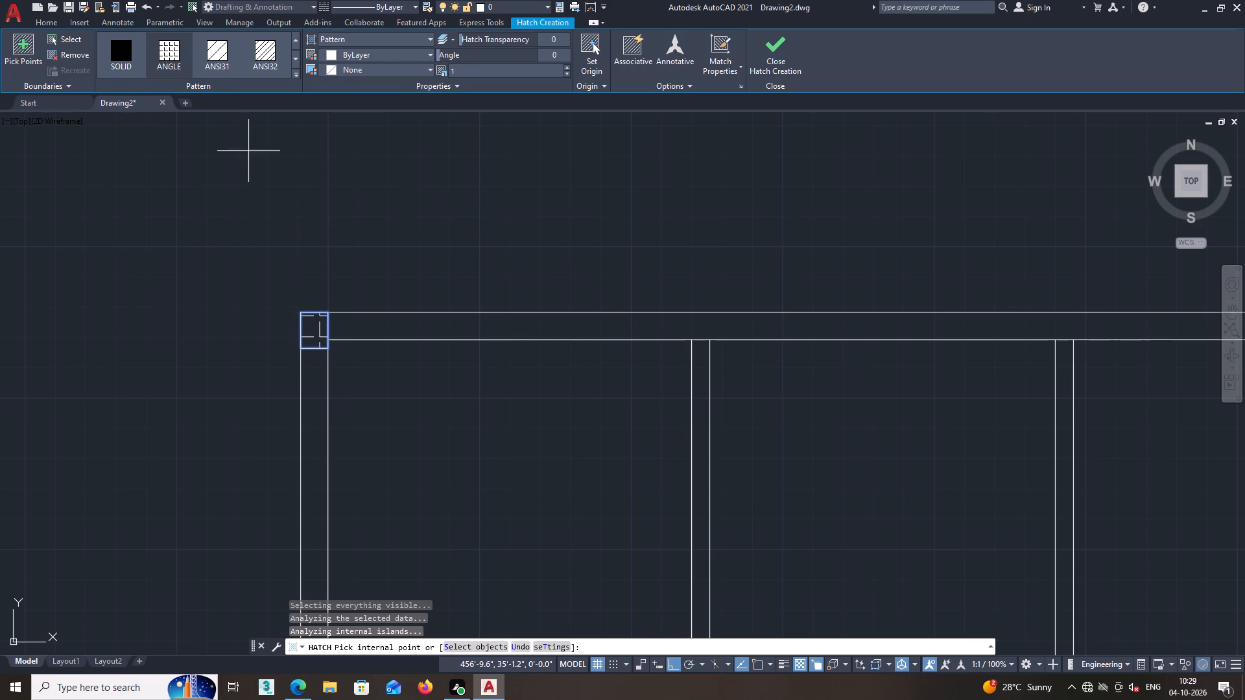
left_click(117, 44)
left_click(331, 49)
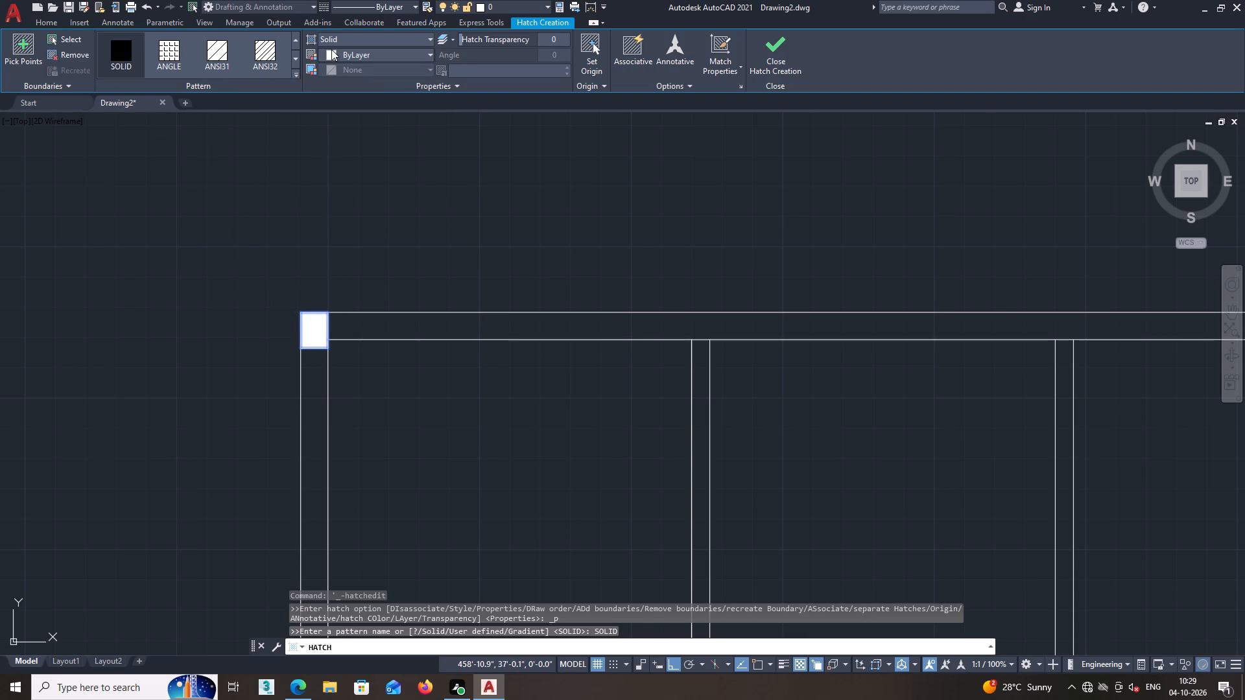
left_click(340, 183)
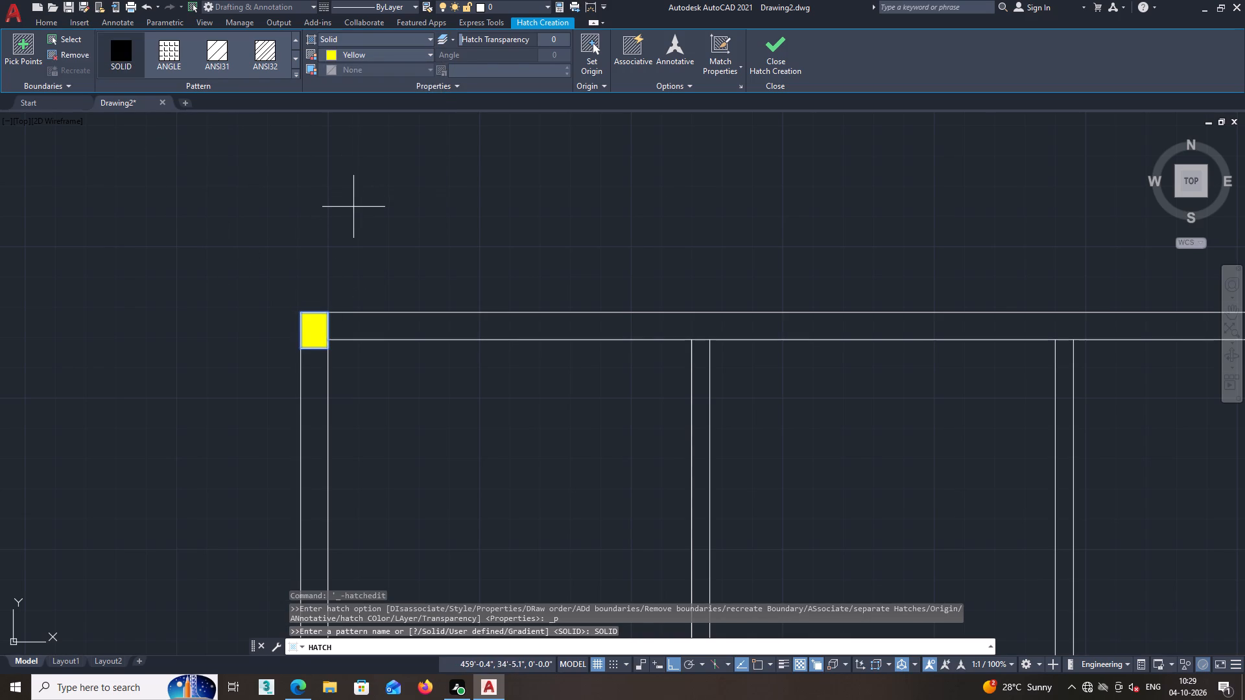
key("space")
left_click(381, 220)
scroll(393, 250, "down", 1)
key("Escape")
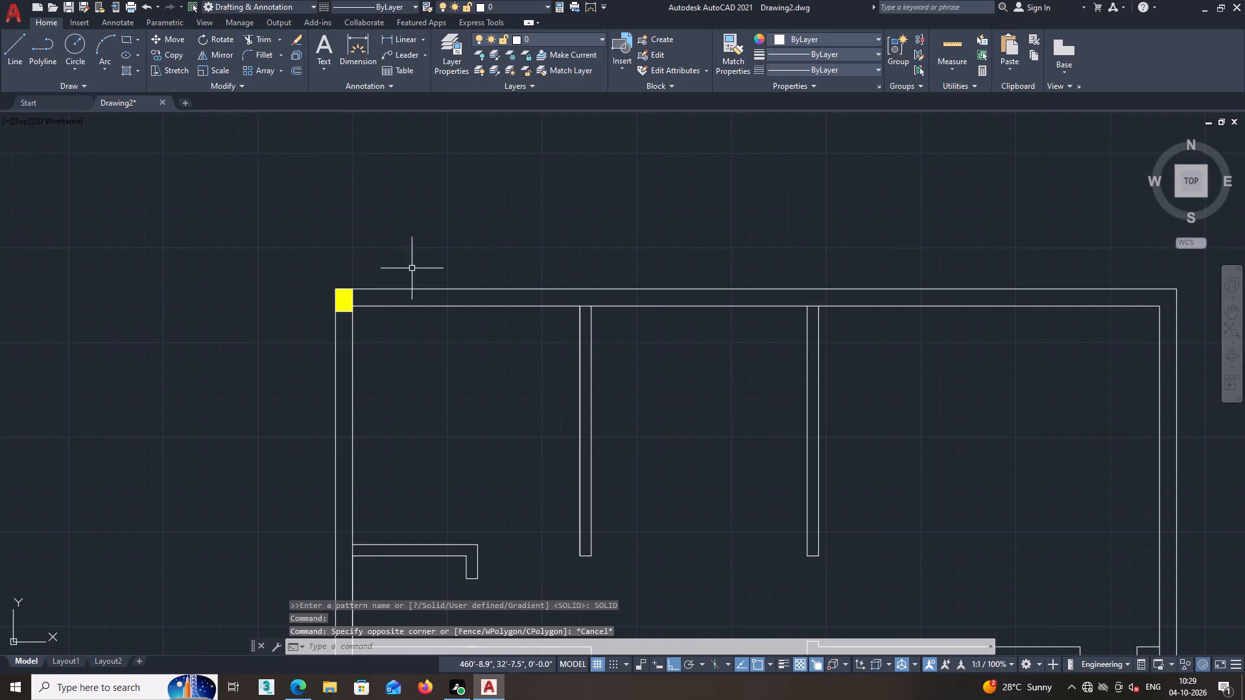
Draw a vertical line across the north wall, continuing the western north partition's west face up to the outer face.
middle_click_drag(430, 280, 372, 246)
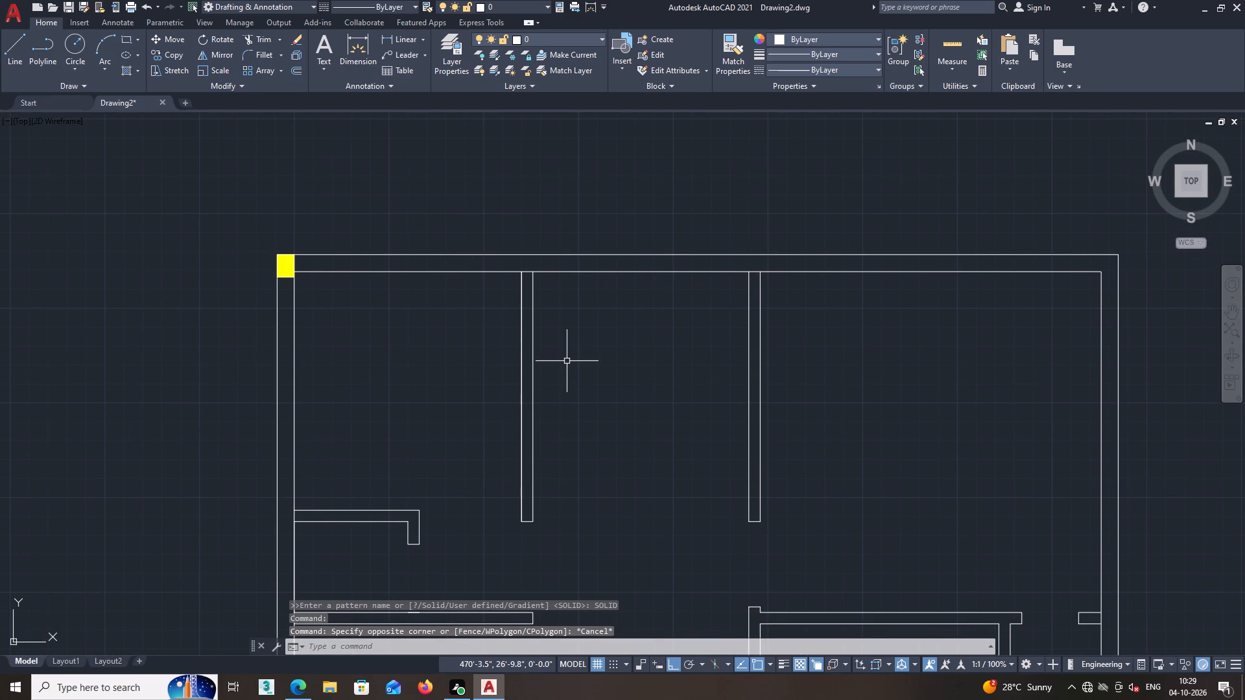
middle_click_drag(540, 382, 515, 421)
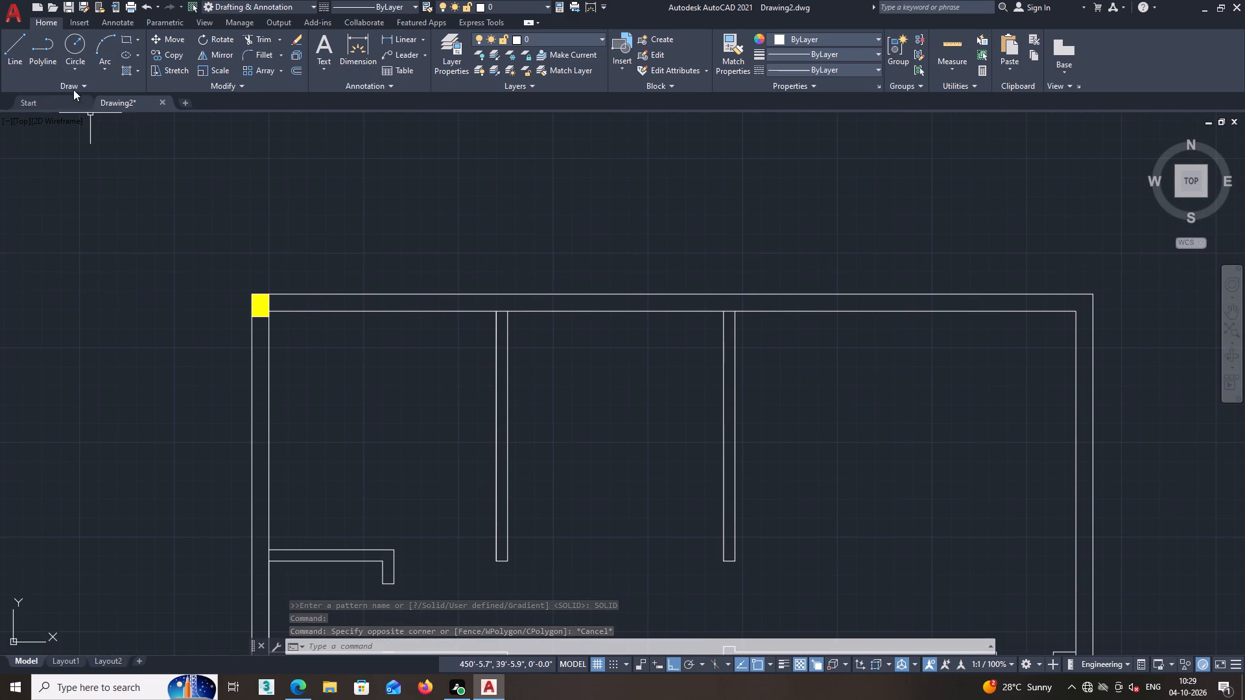
left_click(14, 36)
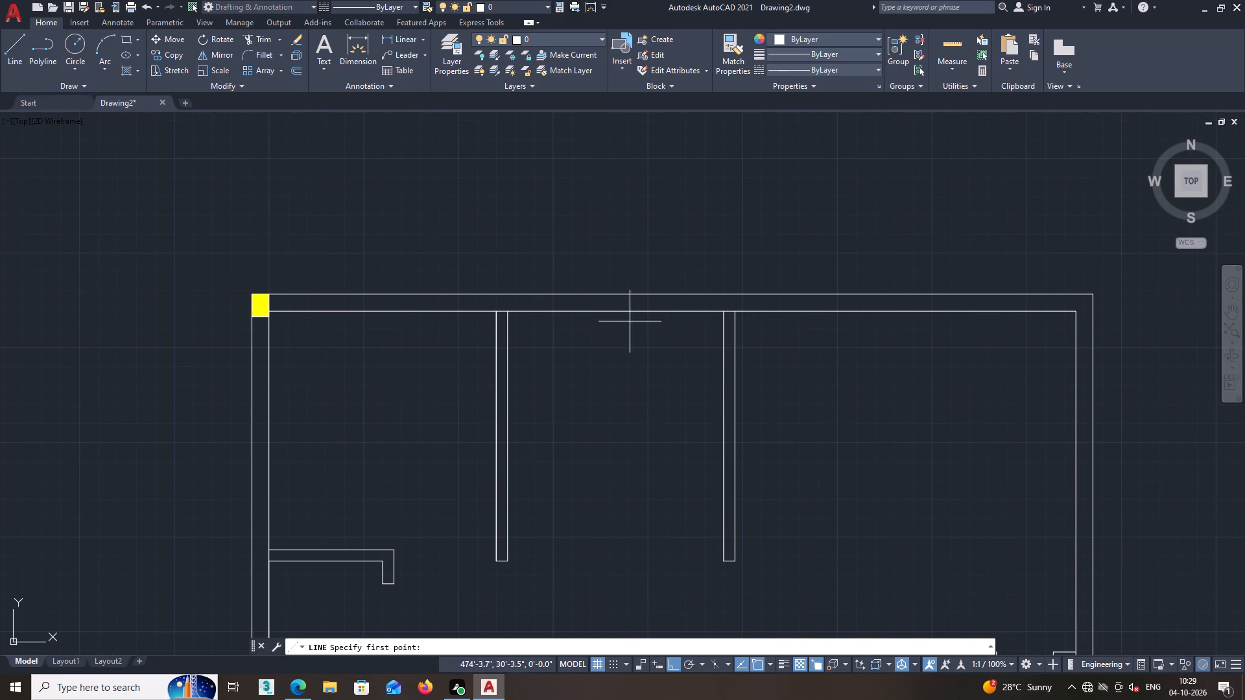
middle_click_drag(538, 316, 497, 334)
scroll(470, 335, "up", 1)
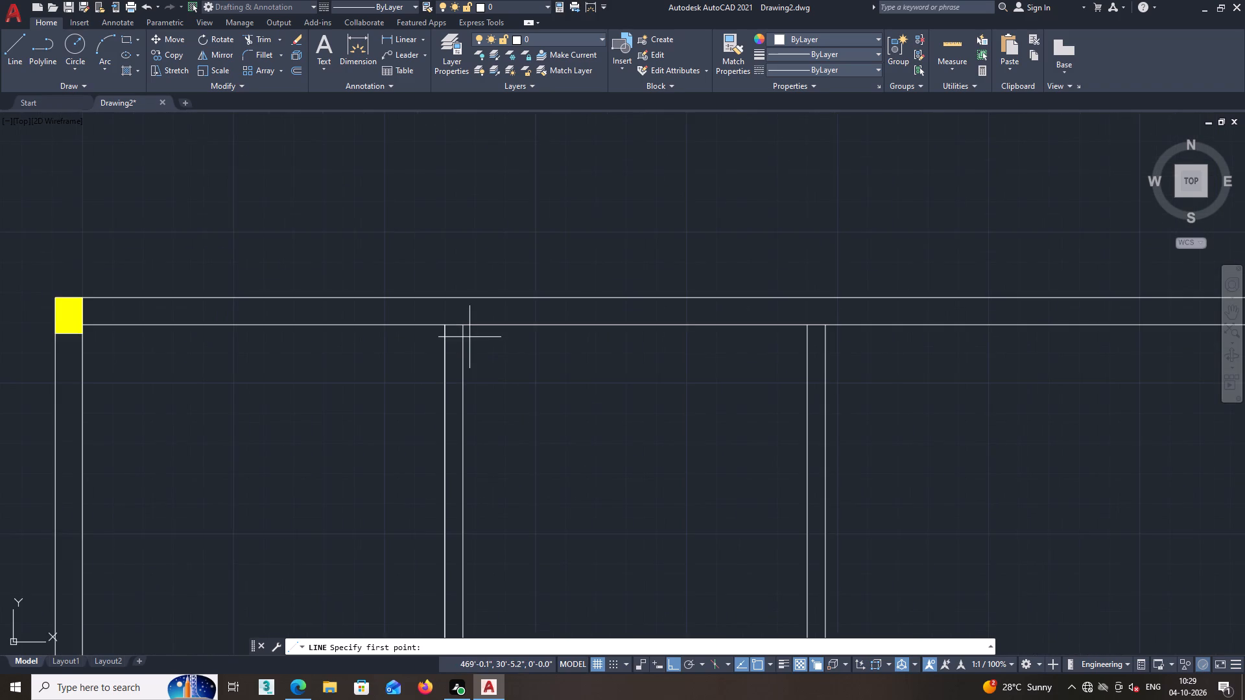
middle_click_drag(469, 337, 436, 362)
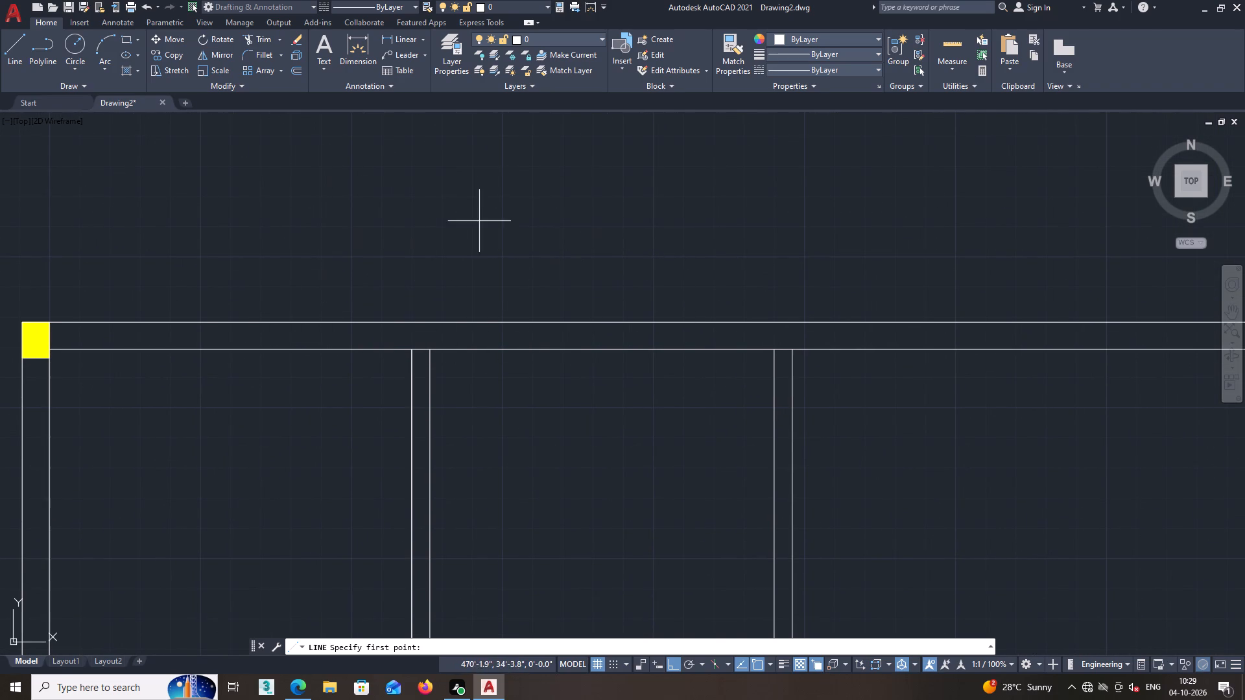
middle_click_drag(479, 221, 420, 193)
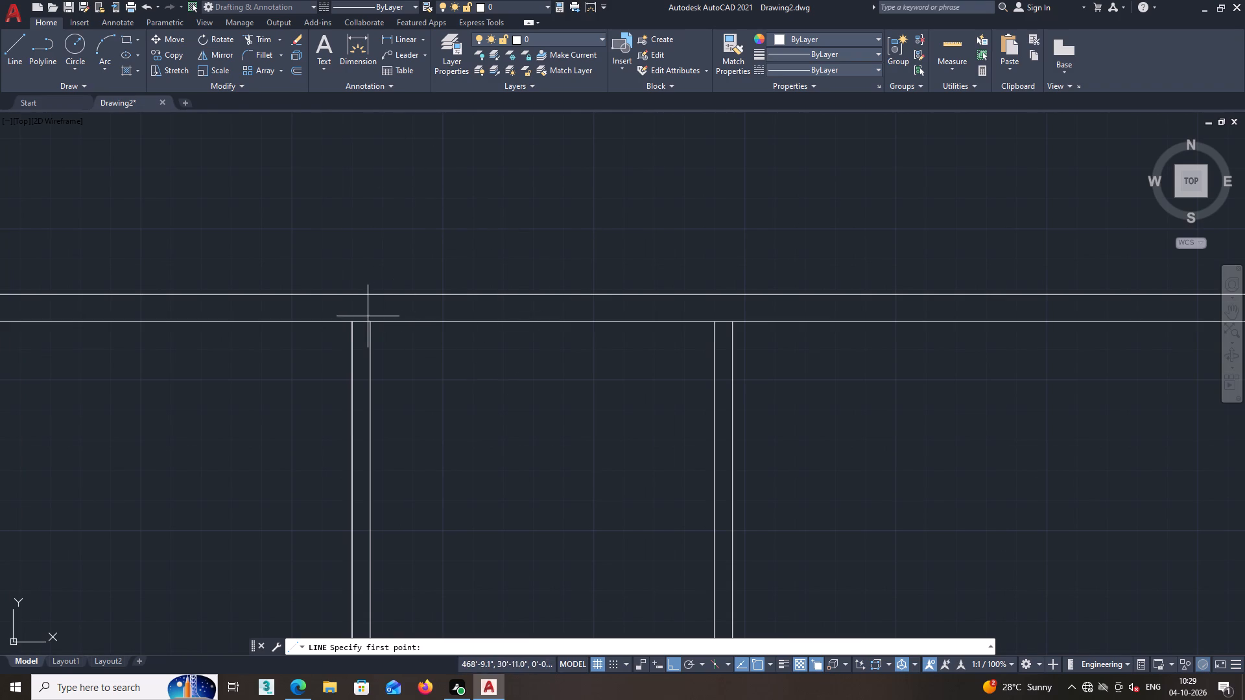
scroll(359, 329, "up", 2)
left_click(339, 310)
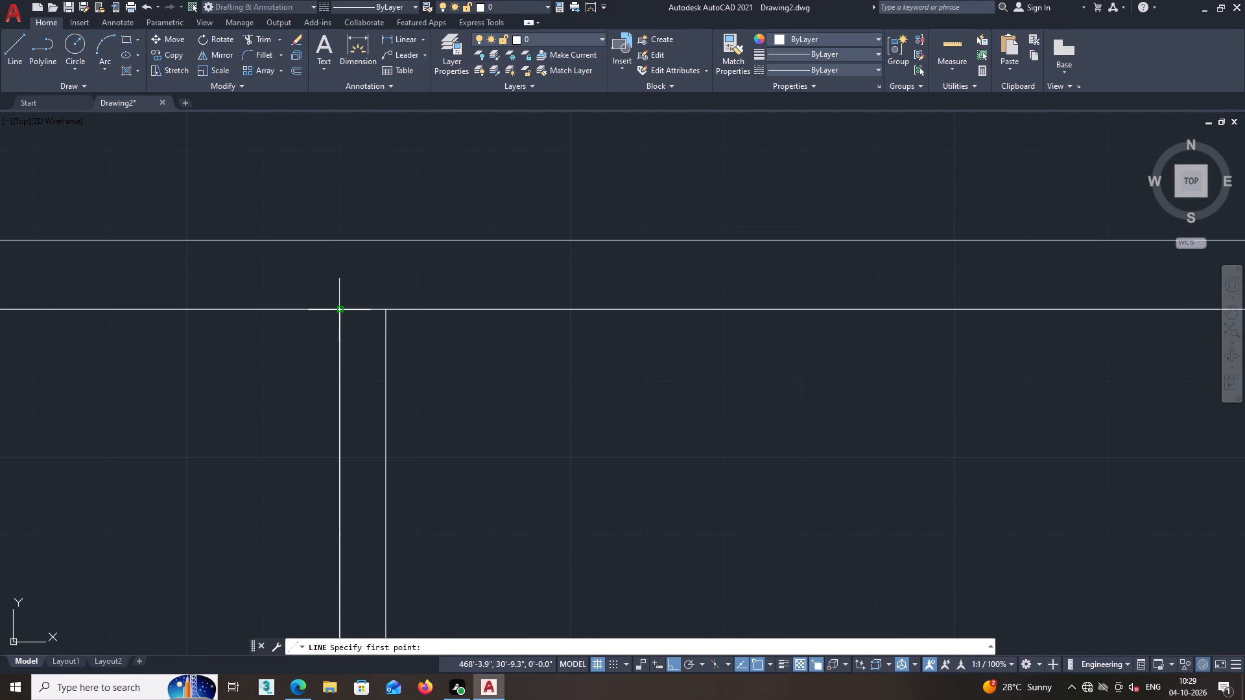
left_click(342, 239)
key("space")
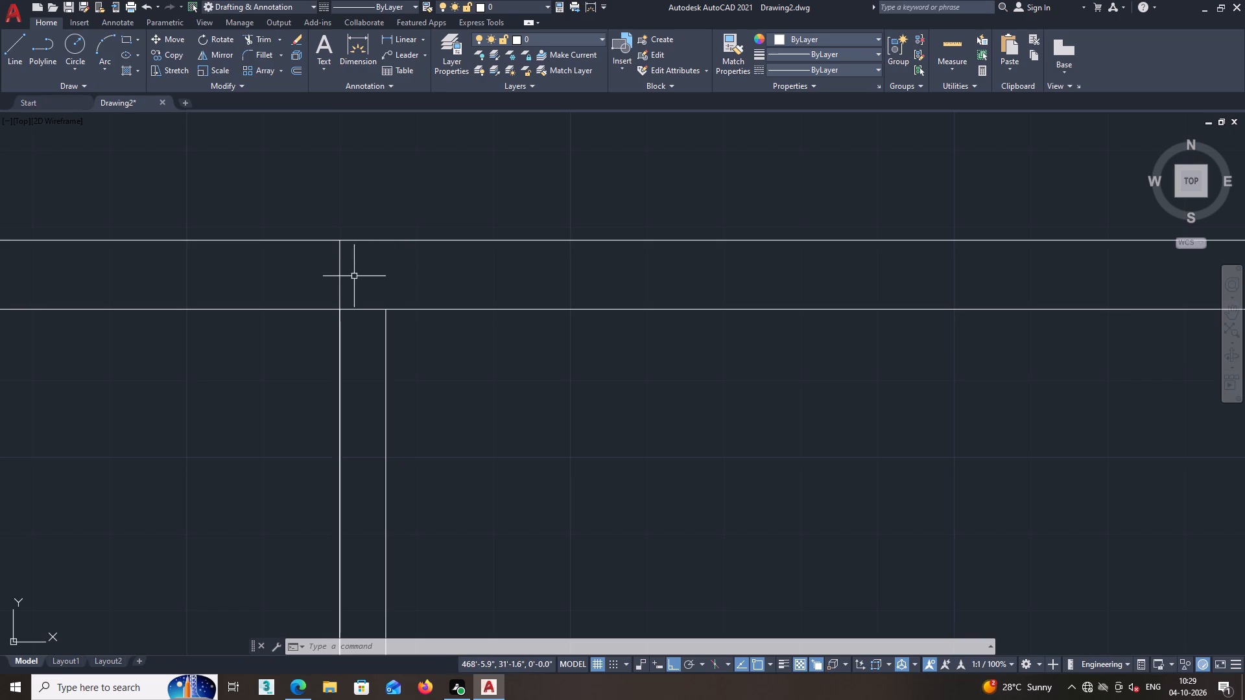
Draw a vertical line across the north wall, about 7 inches east of the line continuing the western partition's west face.
left_click(16, 41)
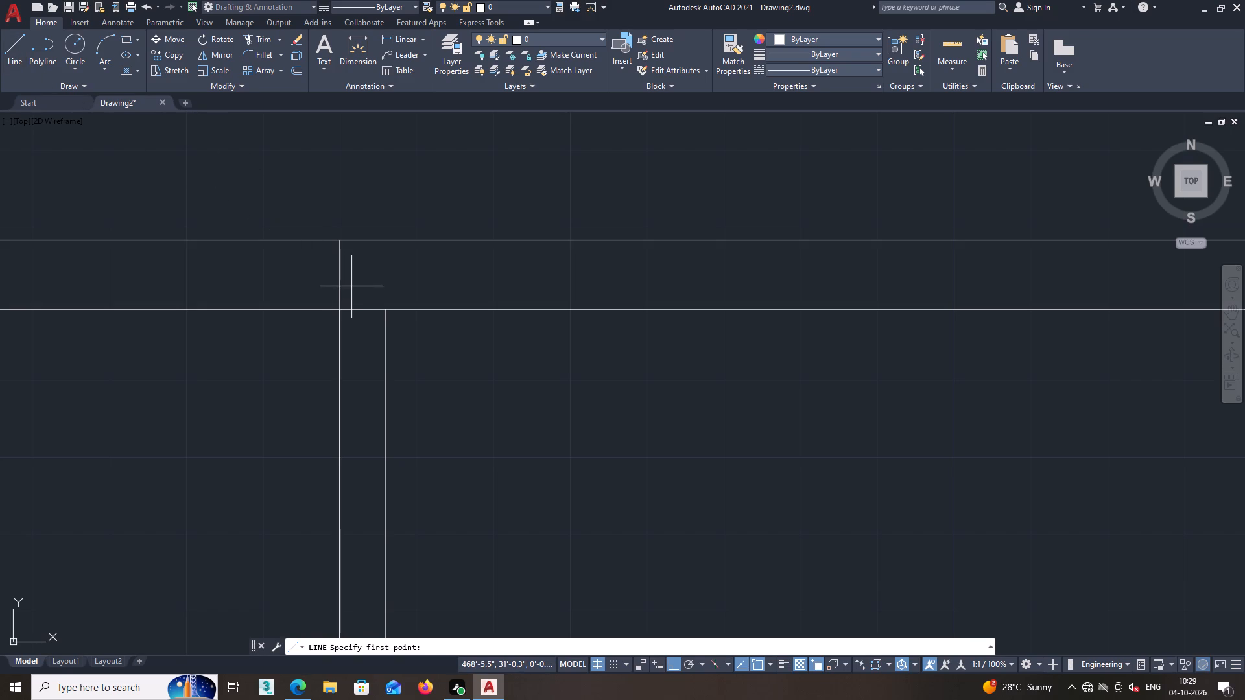
scroll(396, 312, "up", 1)
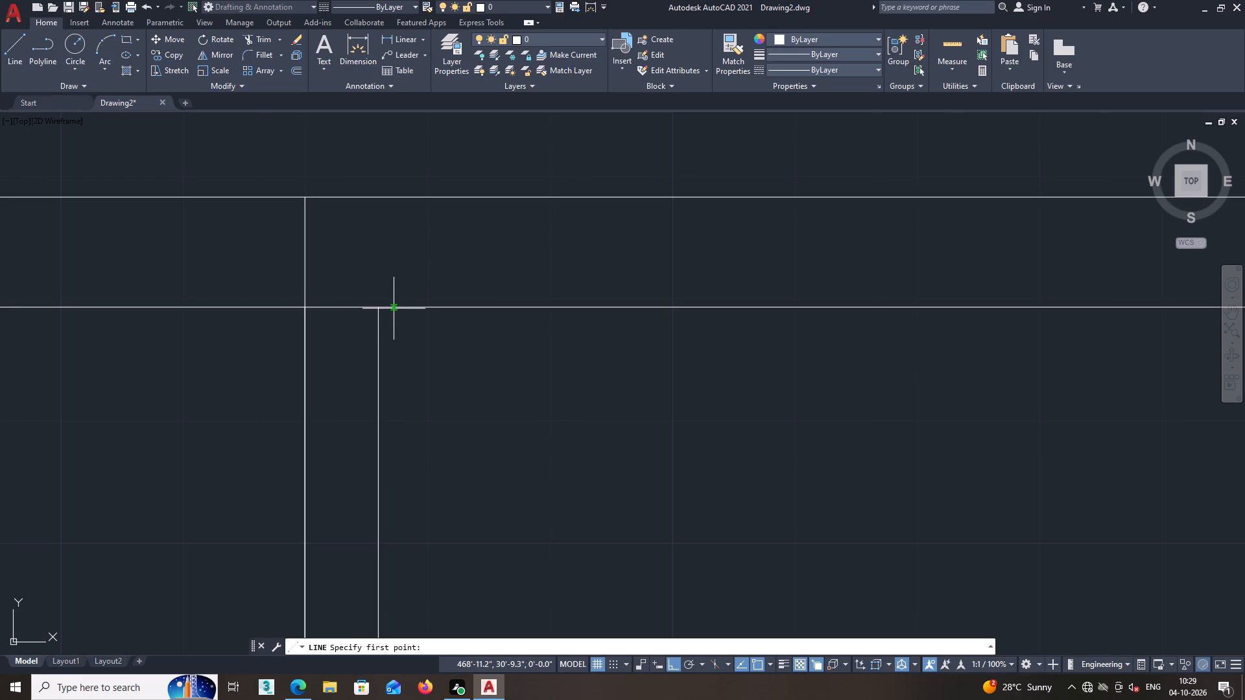
left_click(394, 308)
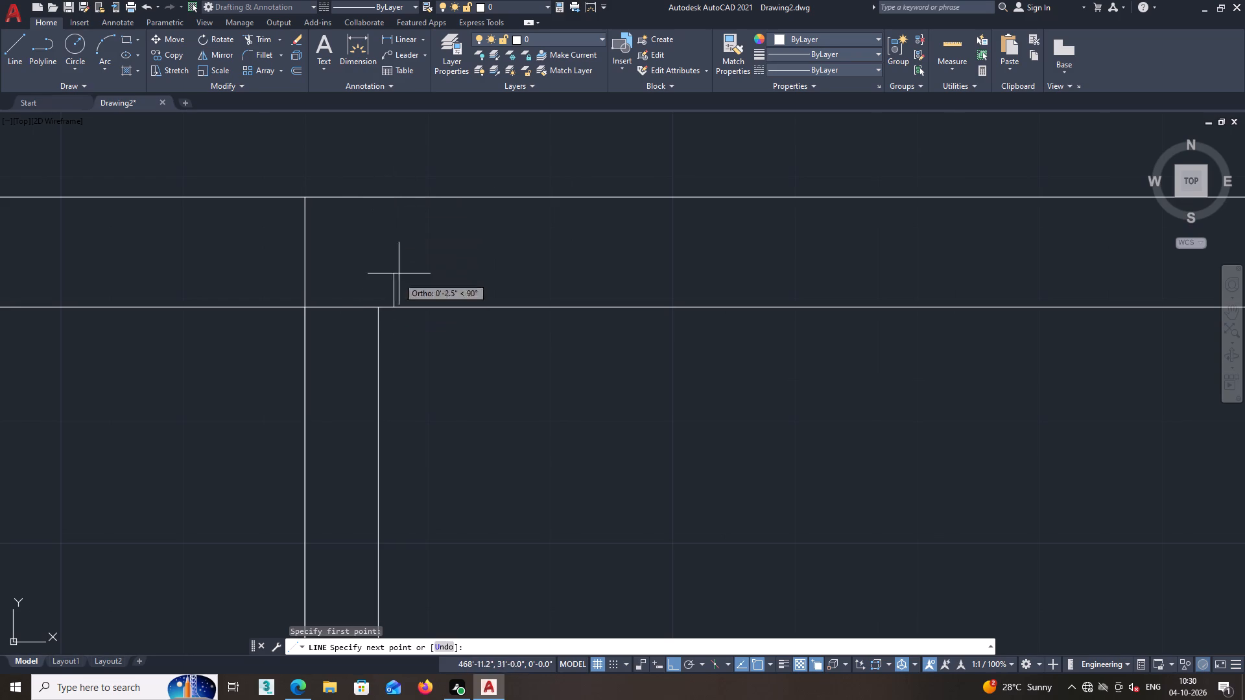
left_click(393, 196)
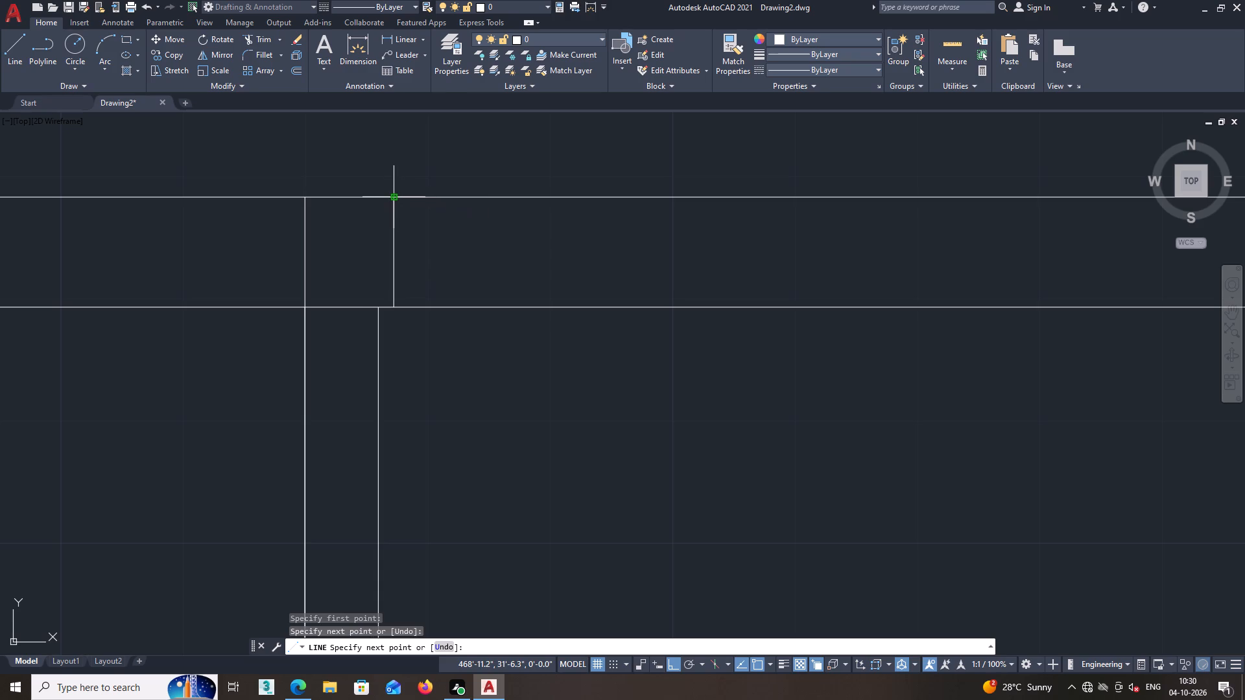
key("space")
Draw a horizontal line about 10 inches long eastward from the western partition's west face, about 2 inches south of the north wall's inner face.
key("l")
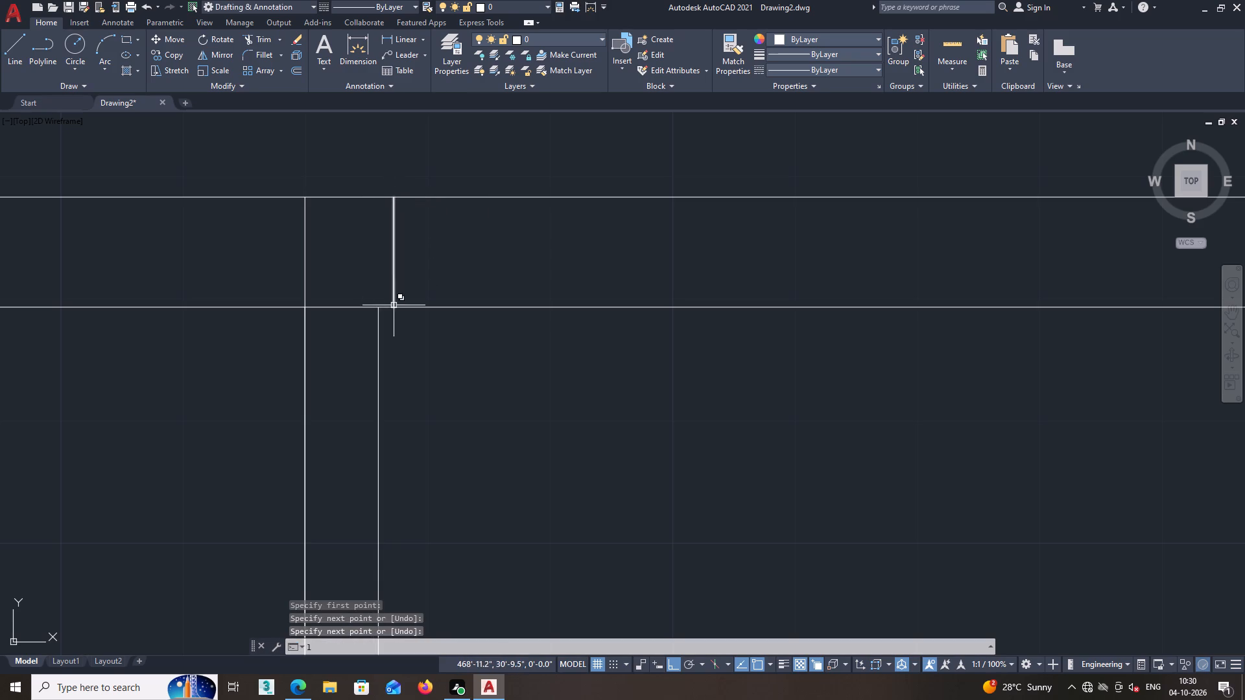
left_click(23, 43)
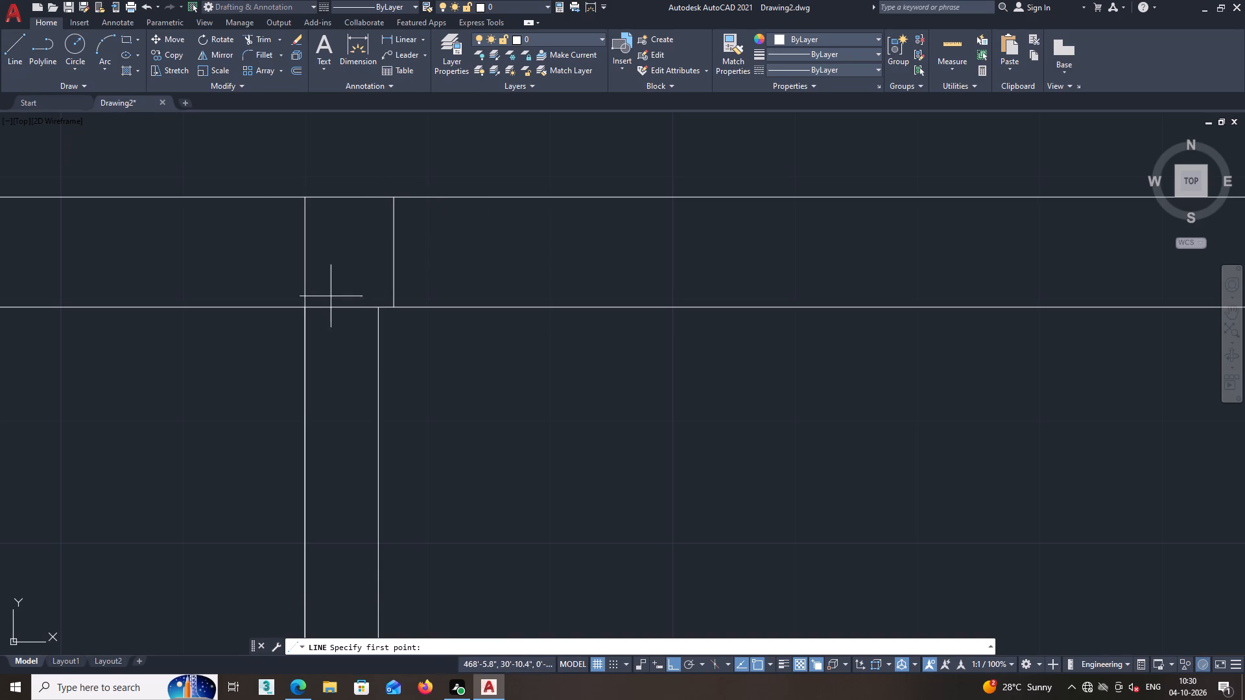
scroll(337, 294, "up", 1)
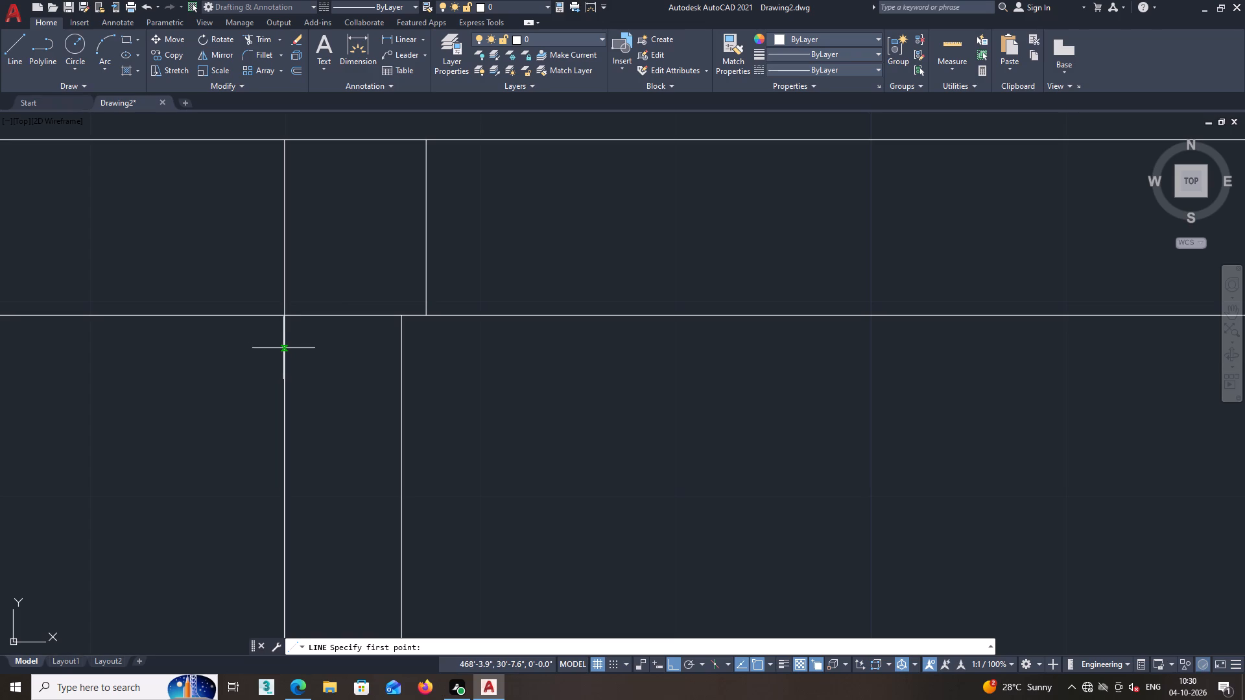
left_click(283, 349)
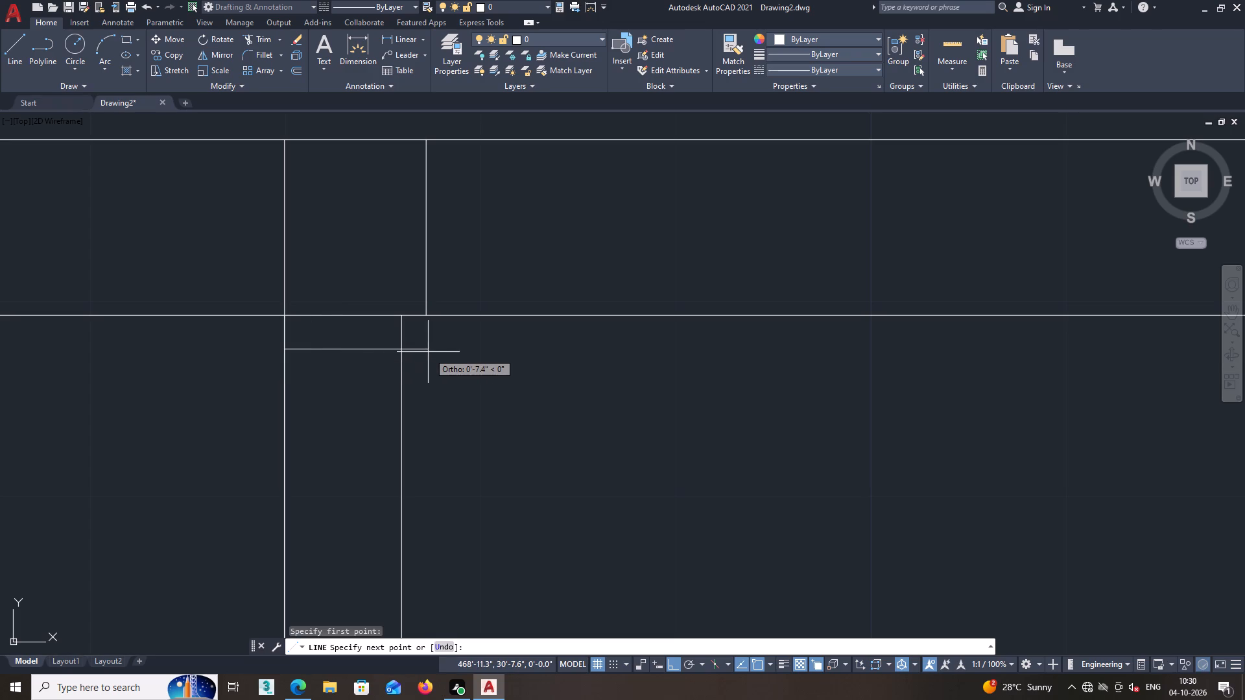
left_click(471, 356)
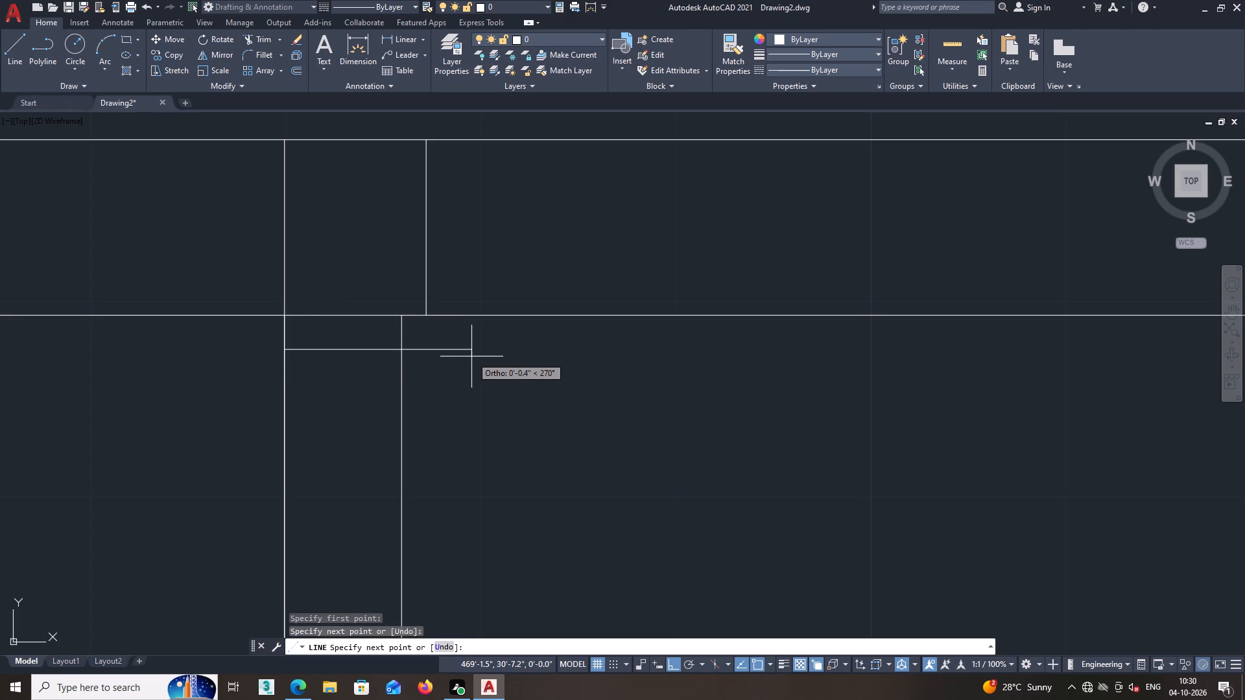
key("space")
Extend the column's east side with a short vertical line from the north wall's inner face down to the new horizontal line.
key("l")
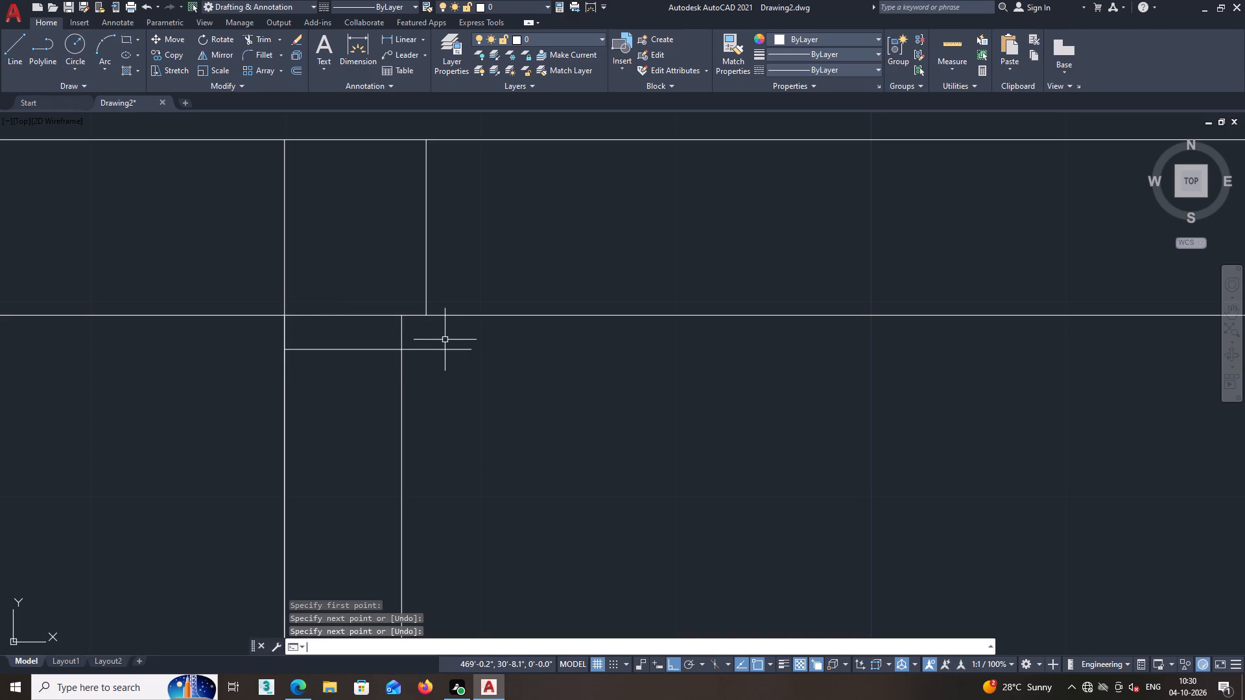
left_click(367, 503)
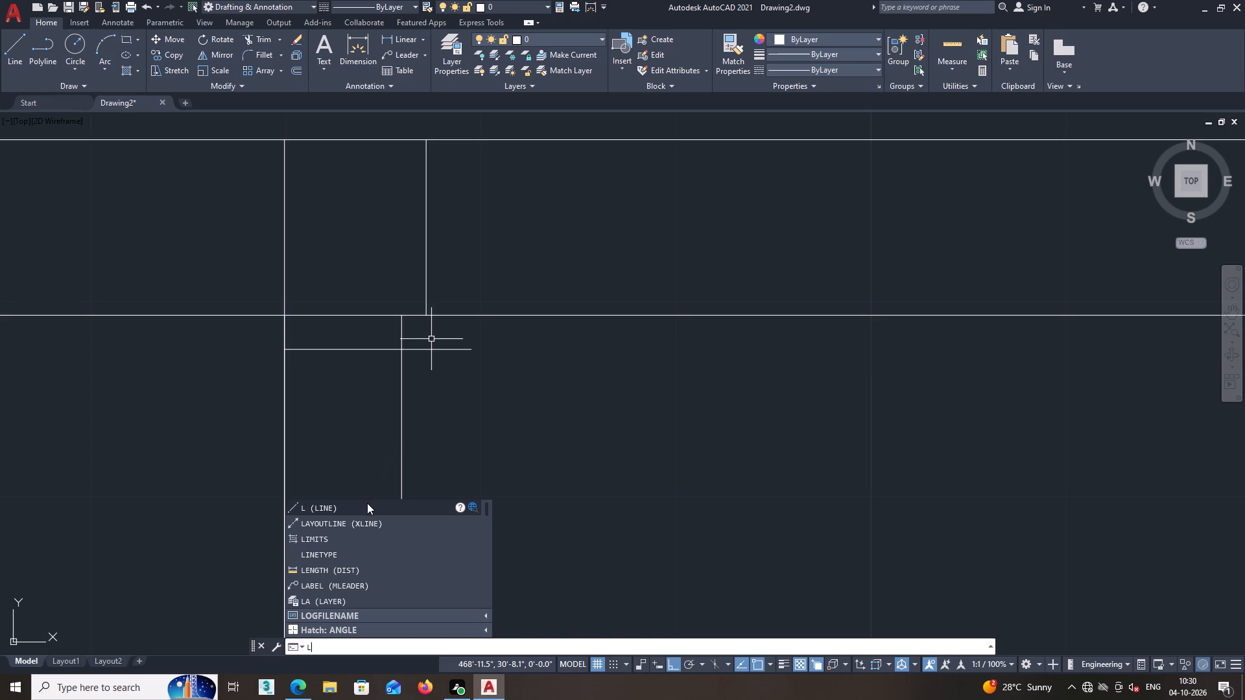
left_click(427, 315)
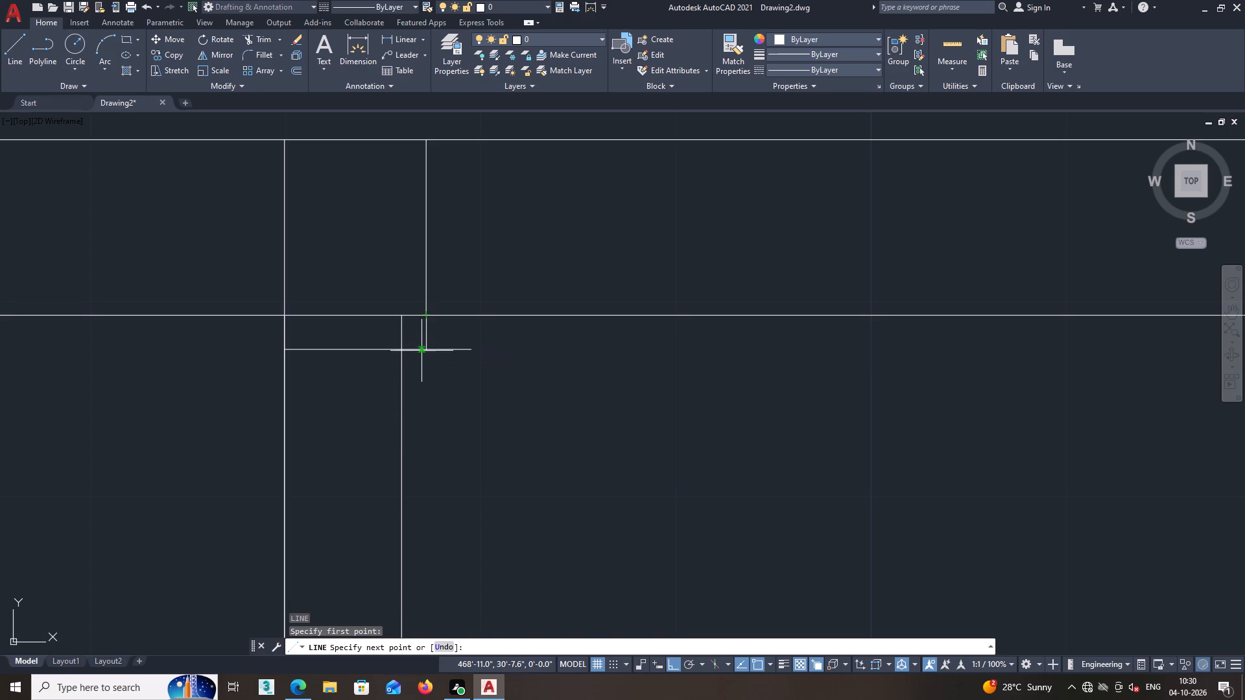
left_click(426, 349)
key("space")
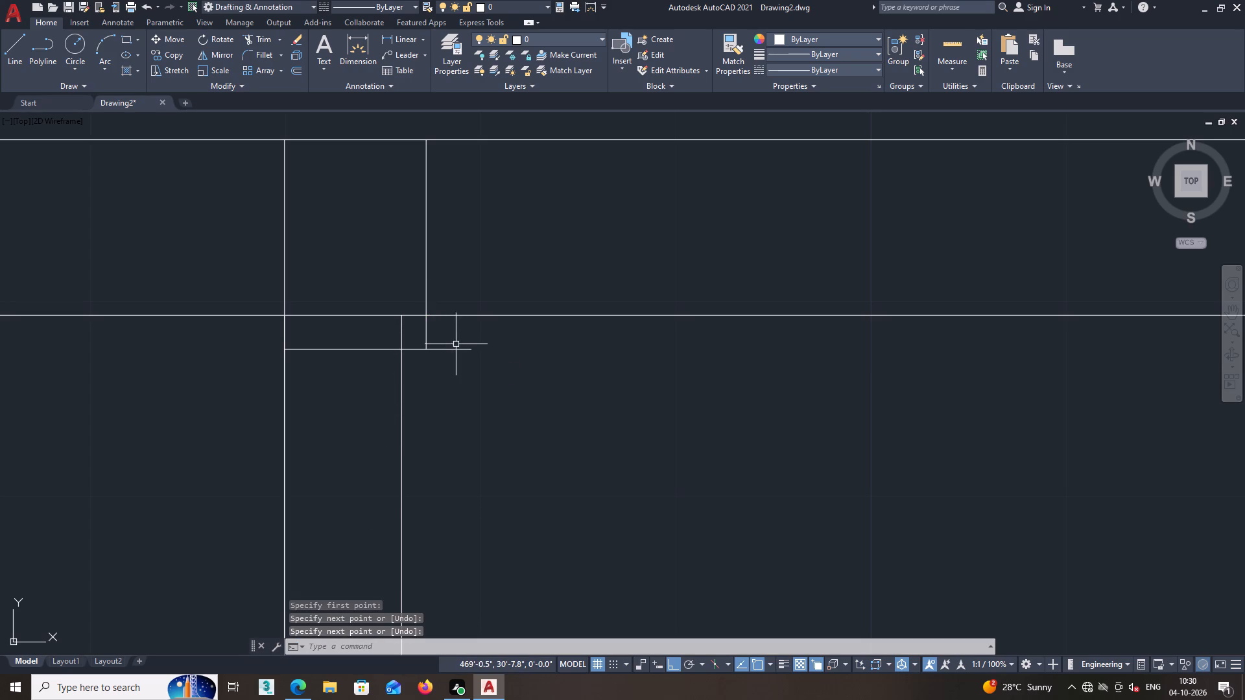
Trim the horizontal line's overhang east of the column outline at the western north partition.
type("tr")
key("Return")
left_click(477, 327)
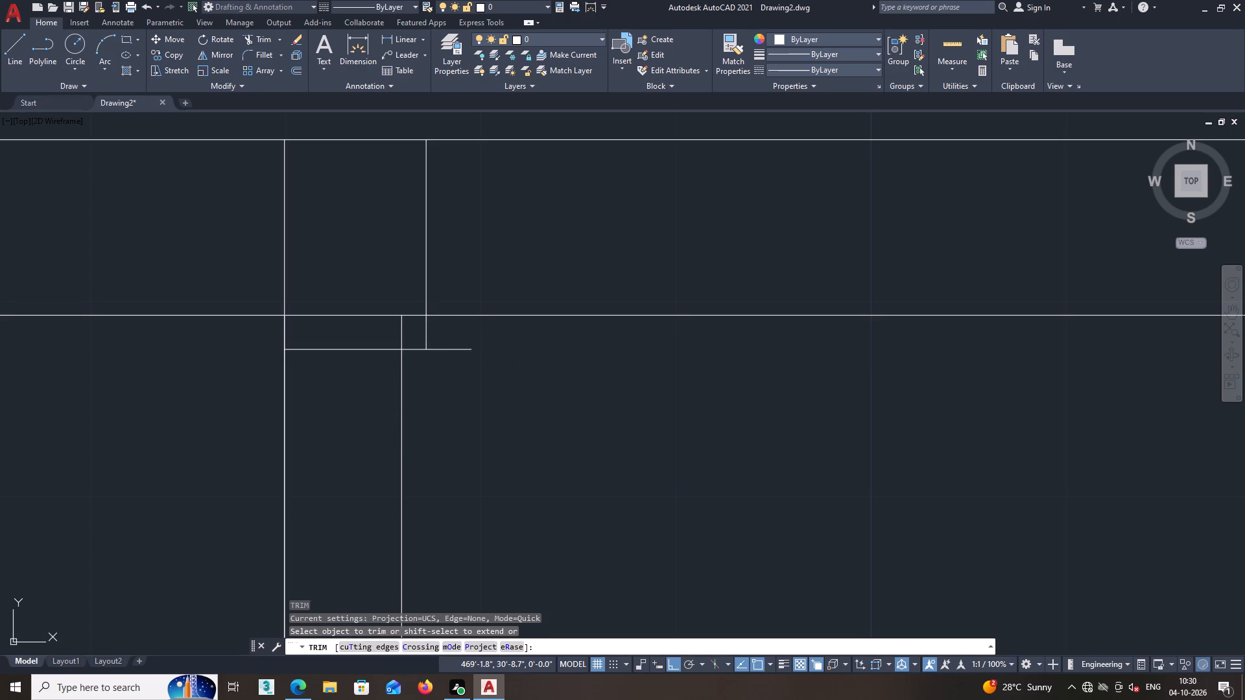
left_click(440, 366)
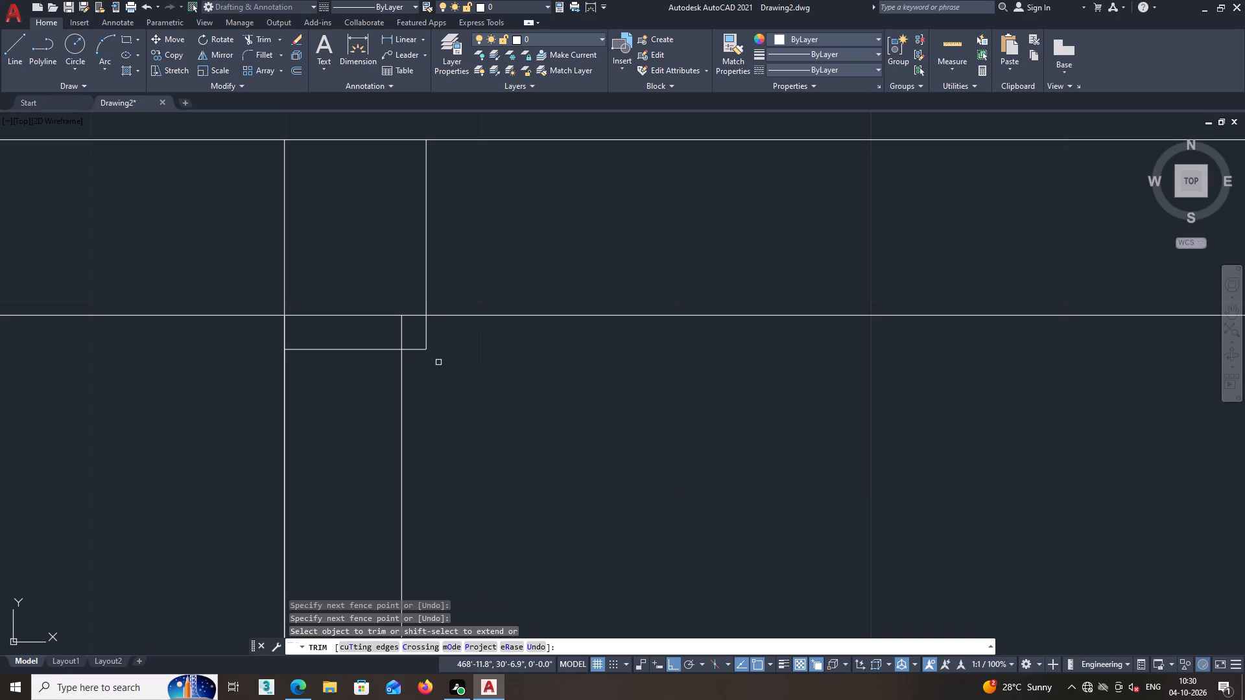
Trim the north wall's inner face line and the partition's east face line inside the column outline.
scroll(425, 293, "up", 1)
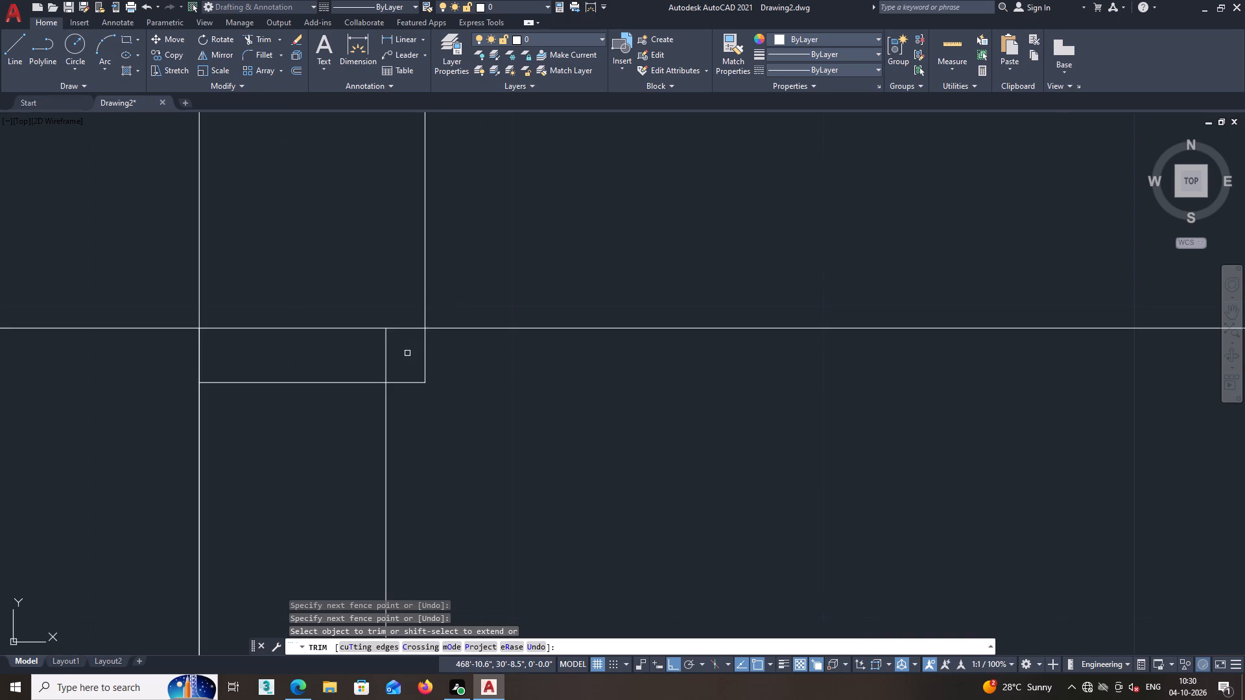
scroll(407, 353, "up", 1)
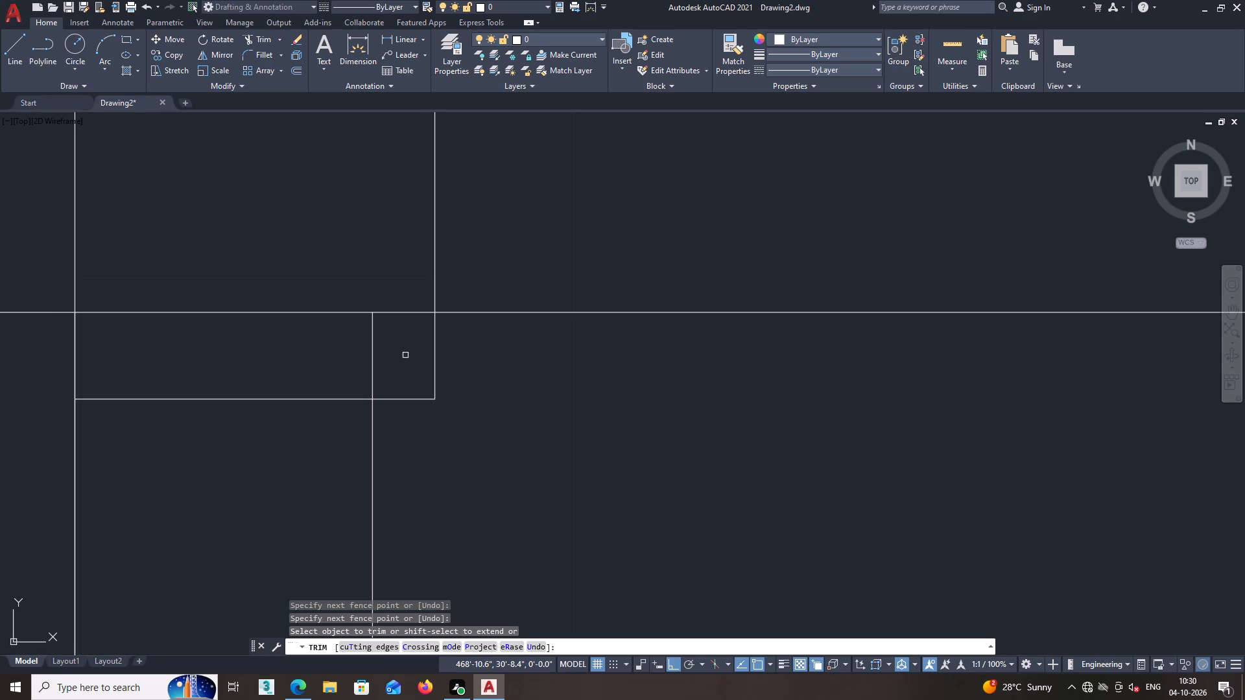
scroll(372, 375, "down", 3)
scroll(377, 366, "up", 3)
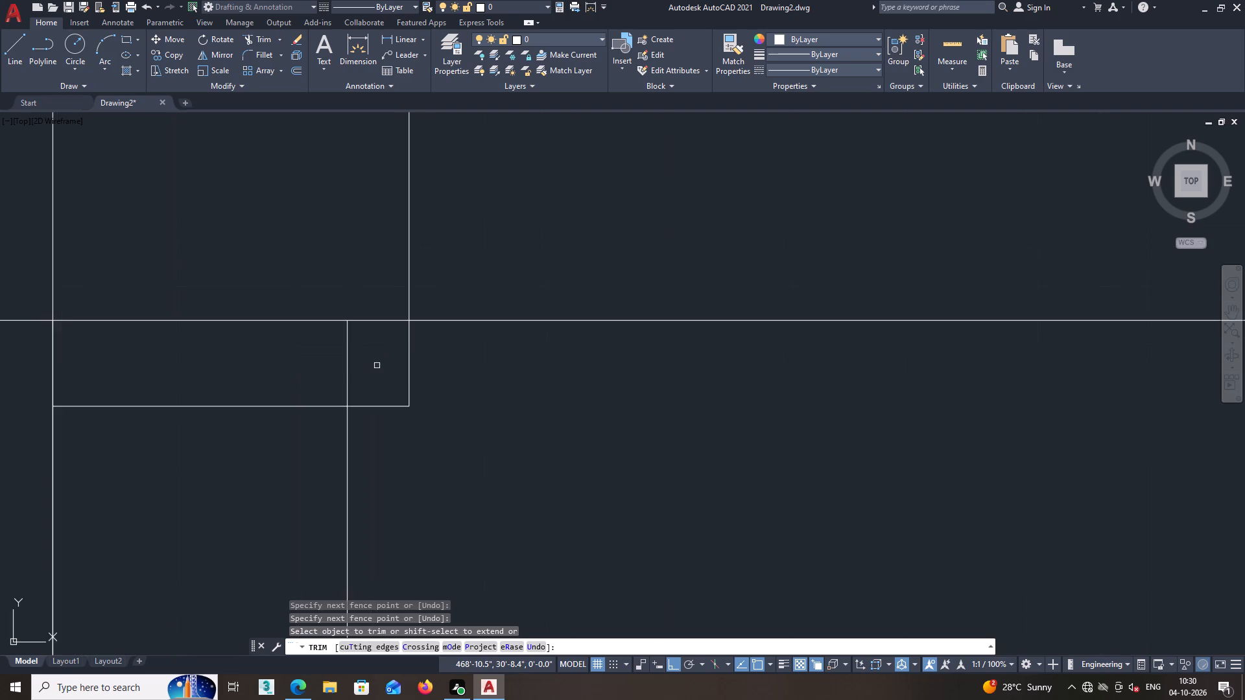
middle_click_drag(377, 366, 386, 369)
scroll(386, 367, "down", 2)
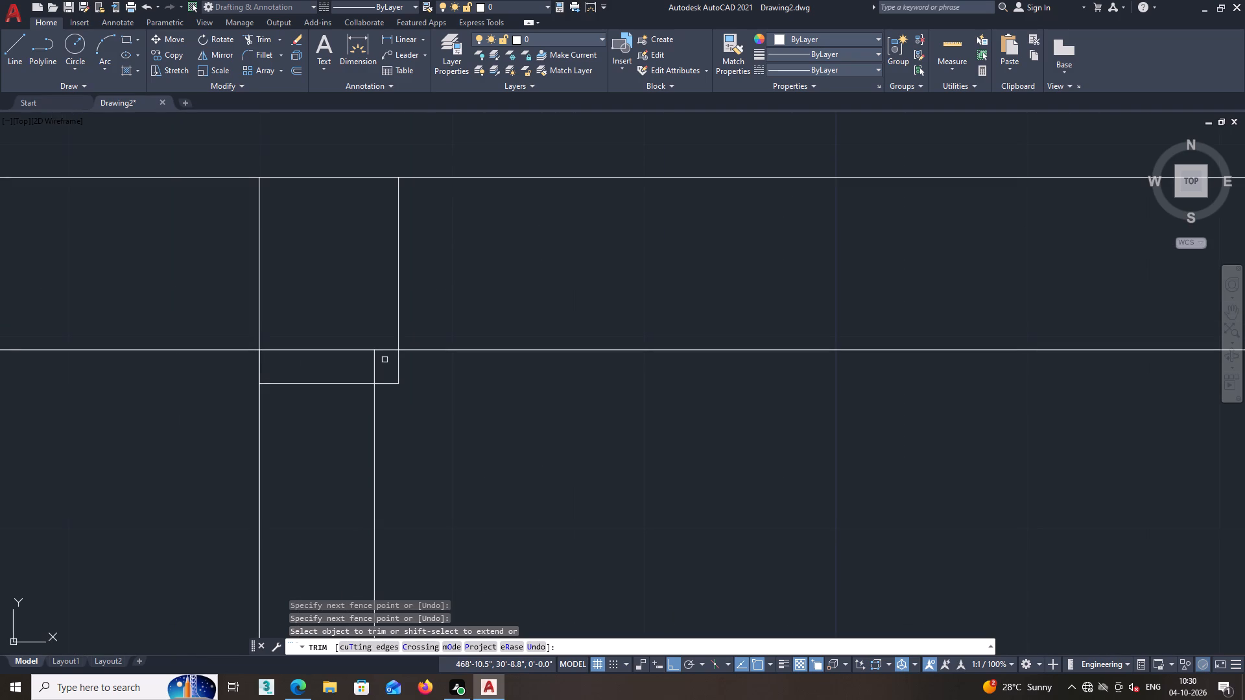
scroll(366, 334, "up", 1)
left_click(366, 334)
left_click(362, 370)
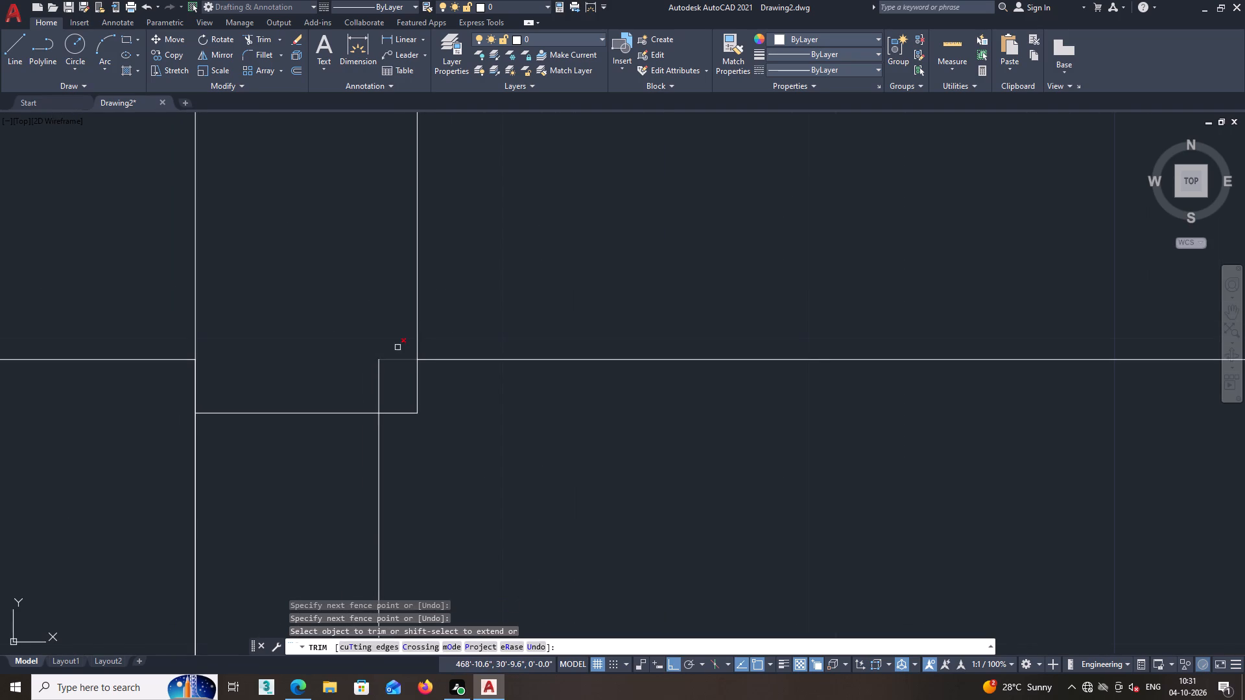
left_click(397, 347)
left_click(400, 380)
left_click(396, 379)
left_click(370, 384)
Draw a vertical line across the north wall, continuing the eastern north partition's west face up to the outer face.
scroll(370, 384, "down", 2)
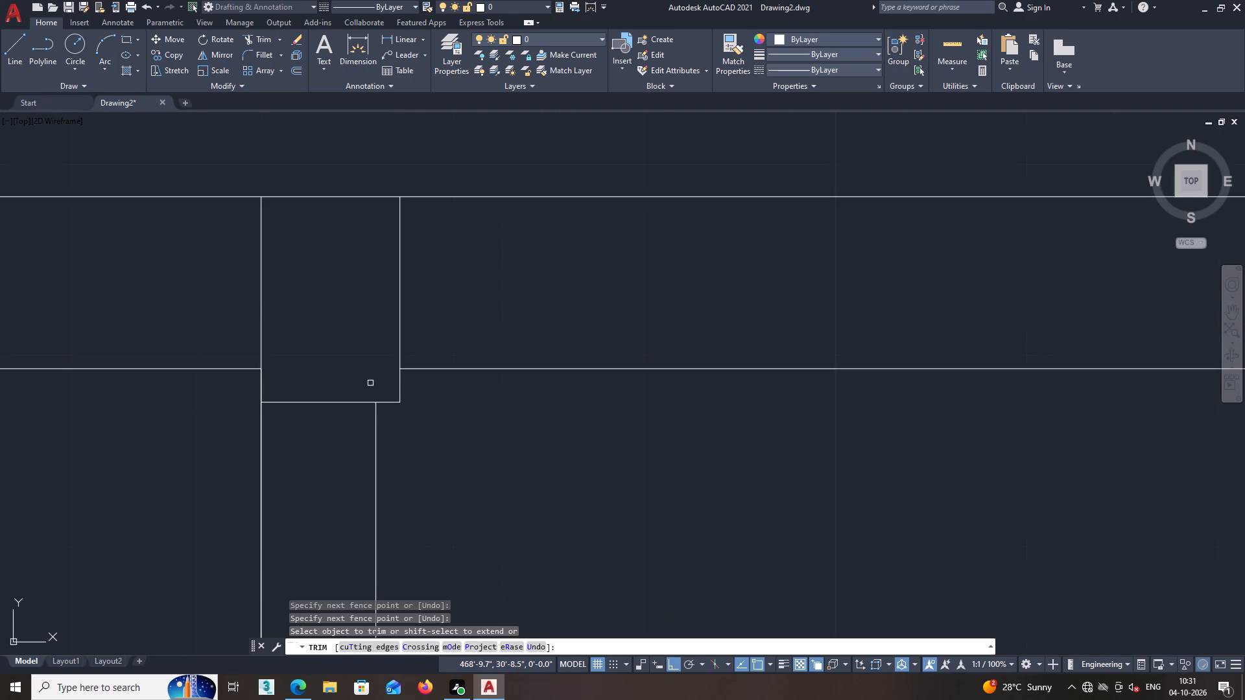
scroll(371, 383, "down", 2)
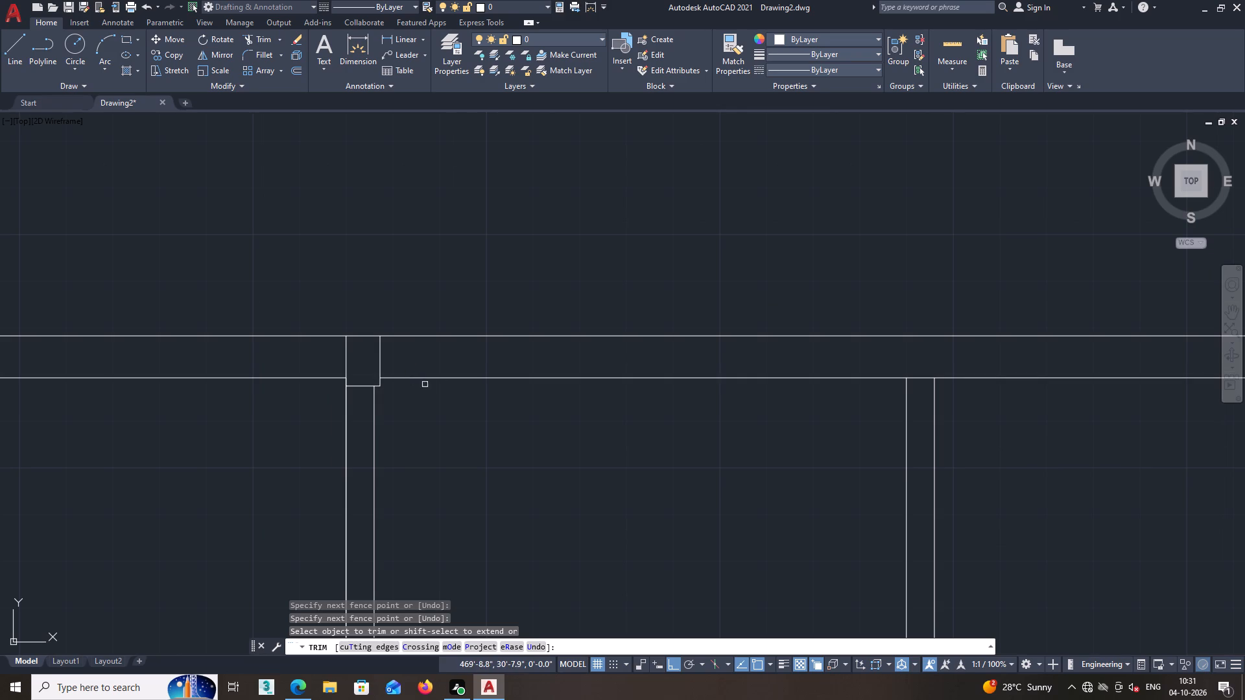
scroll(446, 397, "down", 2)
middle_click_drag(474, 436, 430, 438)
middle_click_drag(425, 438, 414, 439)
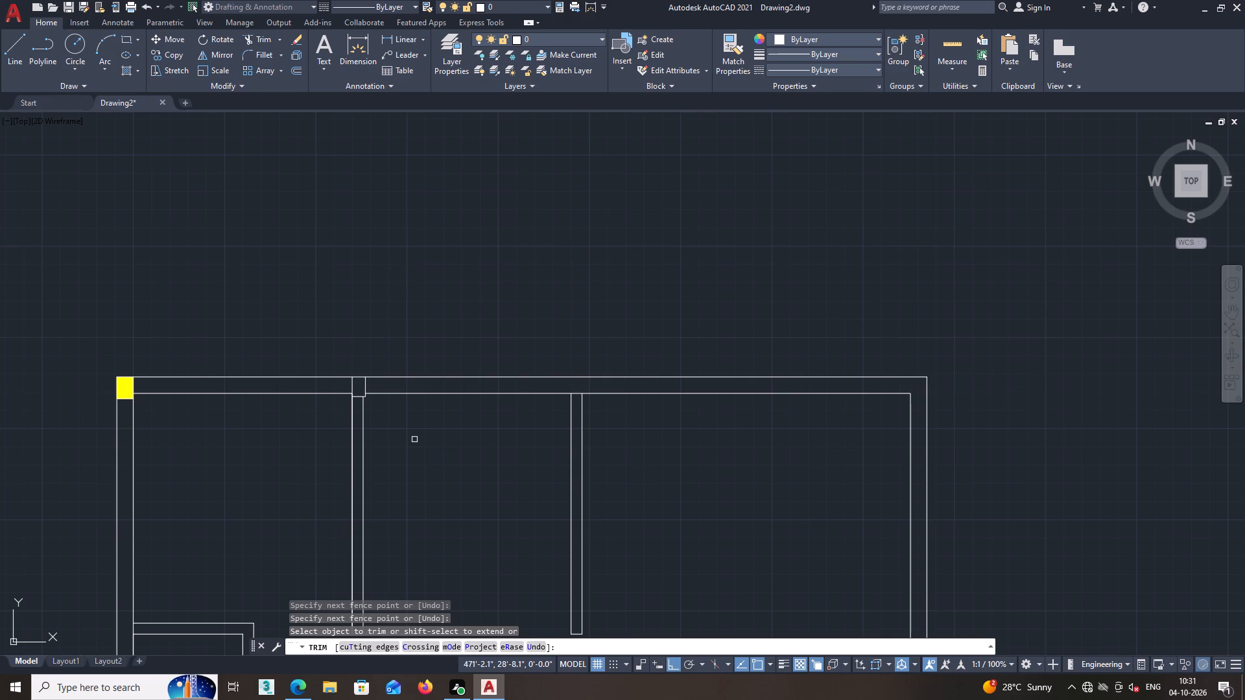
left_click(13, 47)
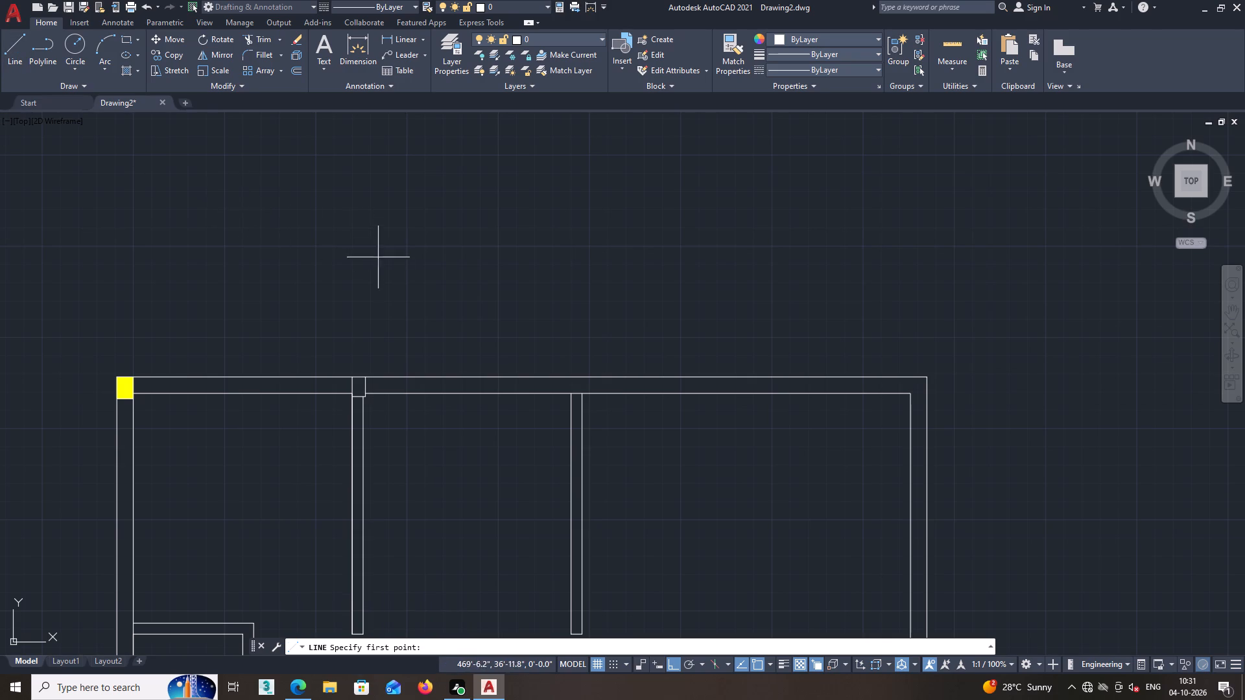
middle_click_drag(414, 290, 383, 299)
middle_click(565, 438)
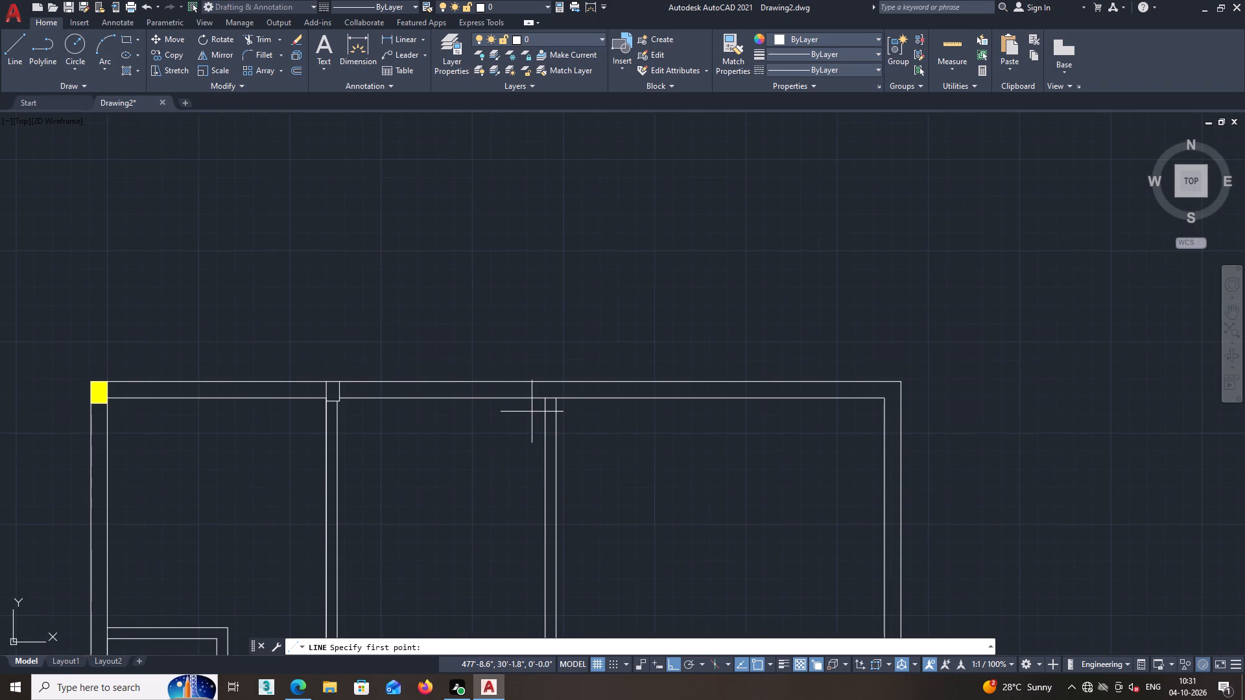
middle_click_drag(532, 410, 473, 375)
scroll(519, 386, "up", 2)
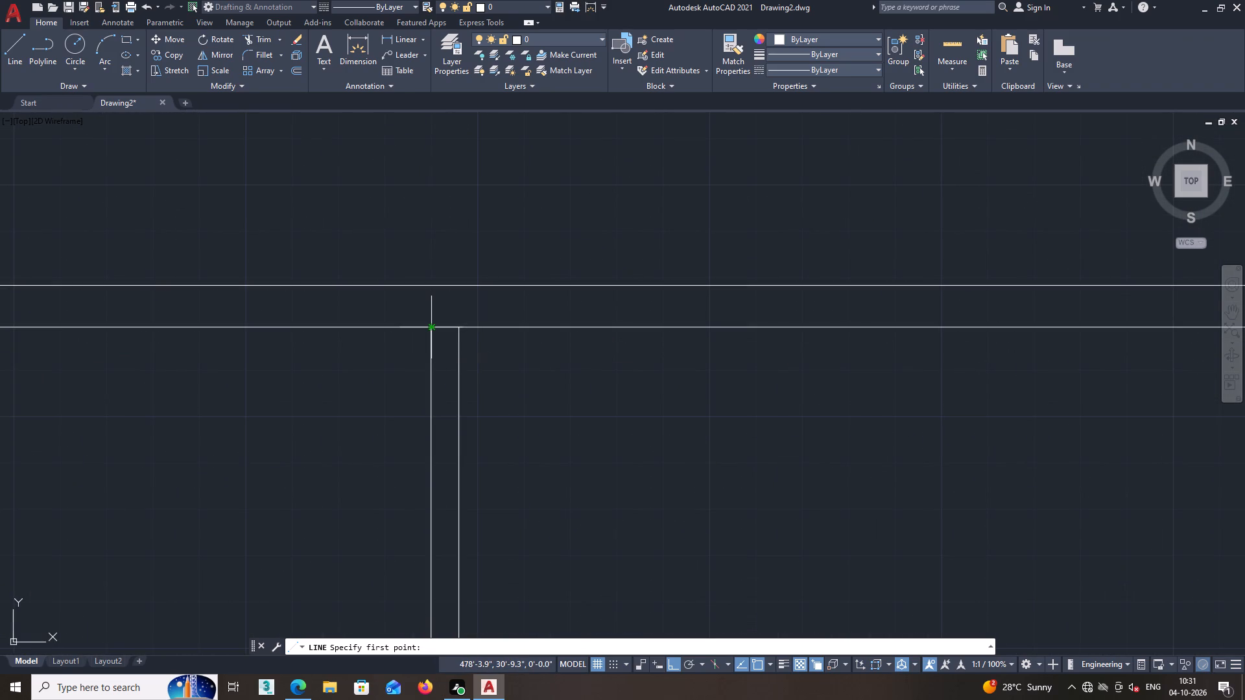
left_click(433, 329)
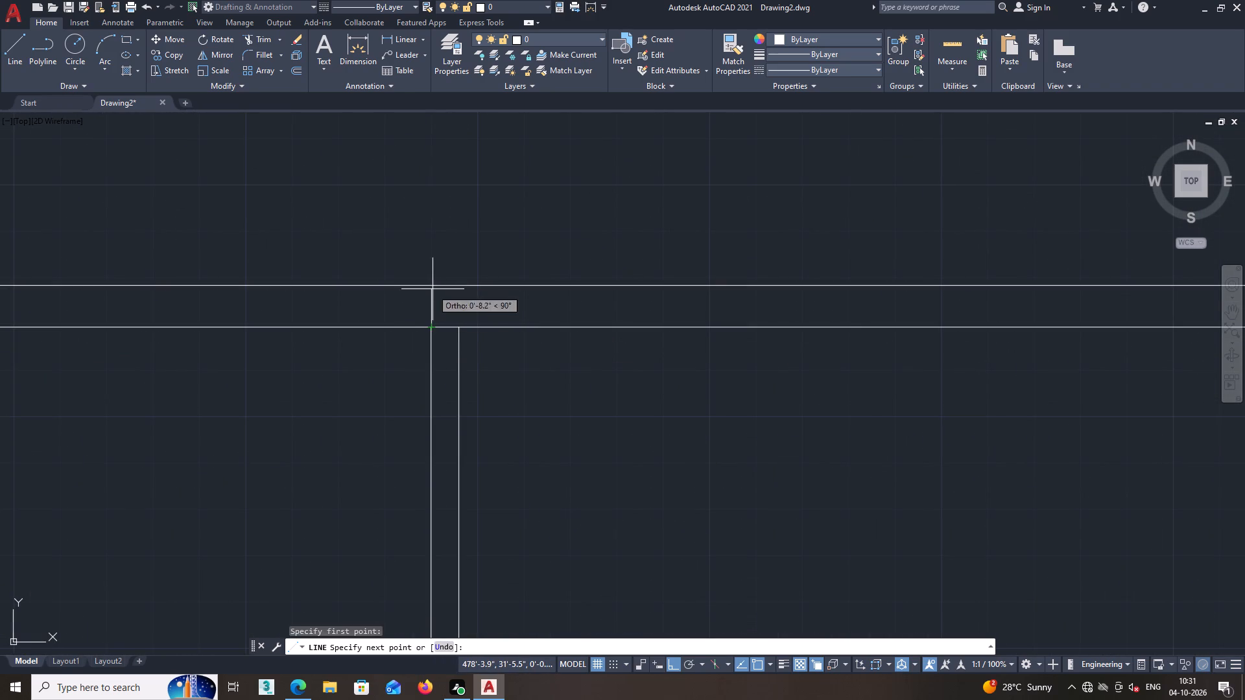
left_click(433, 285)
key("space")
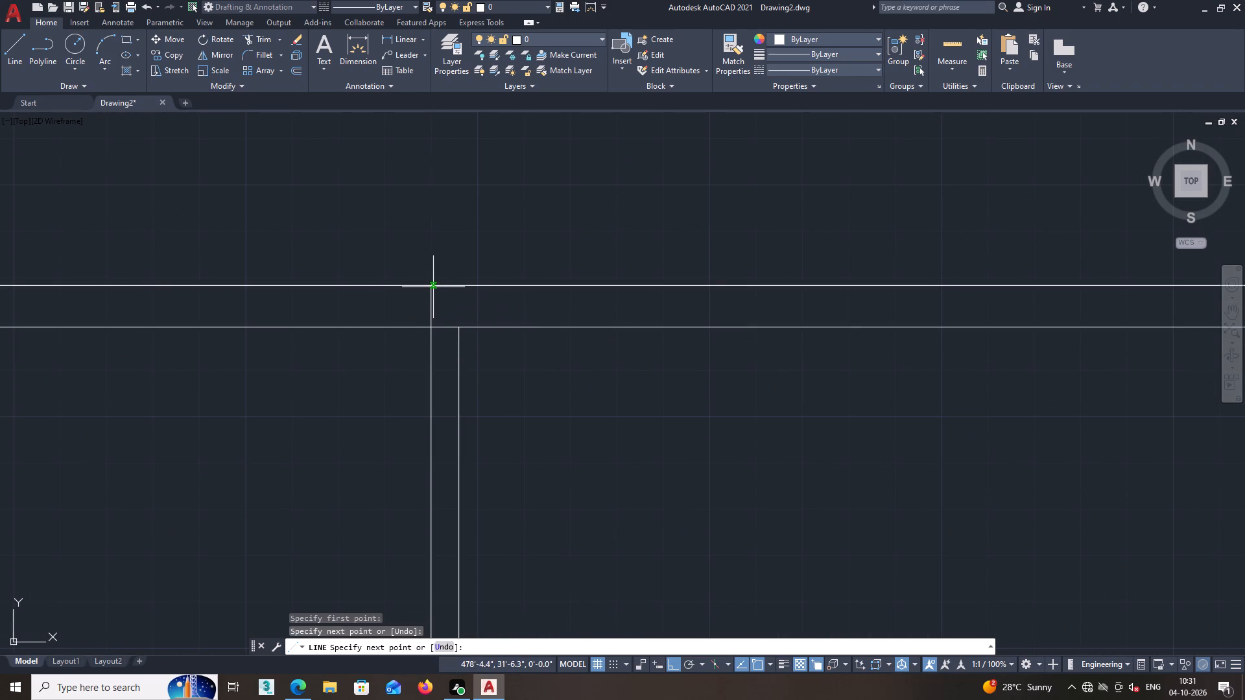
Draw a second vertical line across the north wall, about 14 inches east of the eastern partition's west face.
left_click(18, 43)
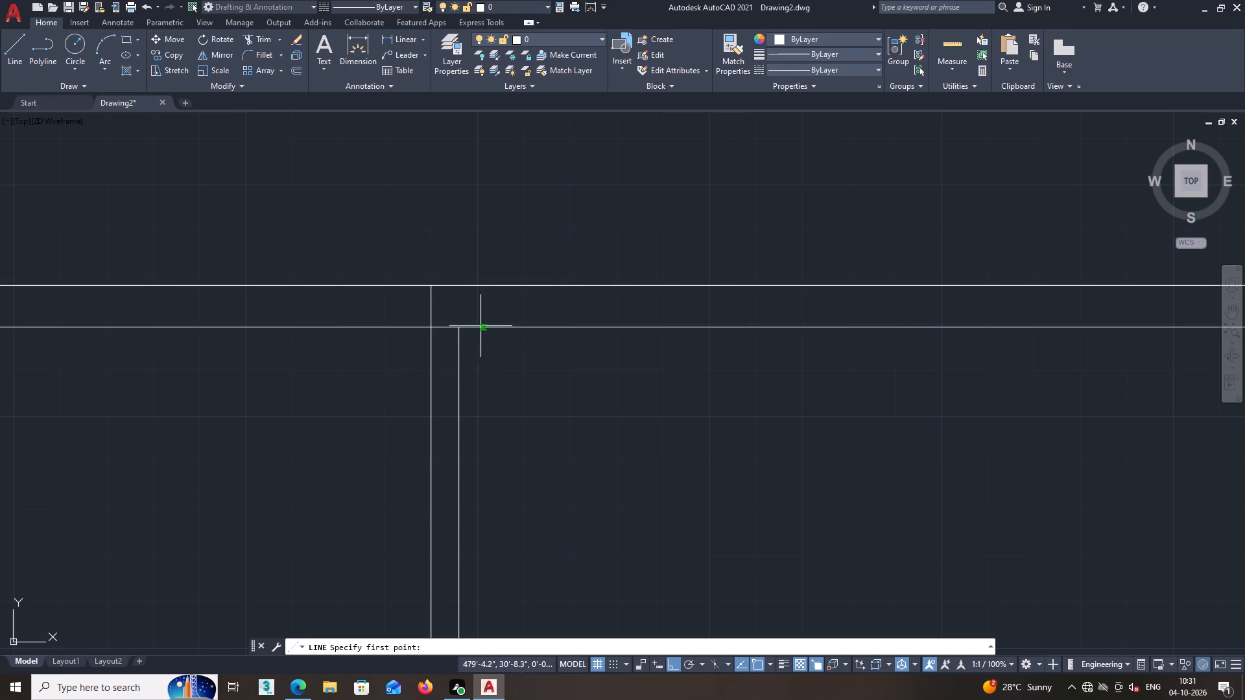
middle_click_drag(481, 345, 469, 369)
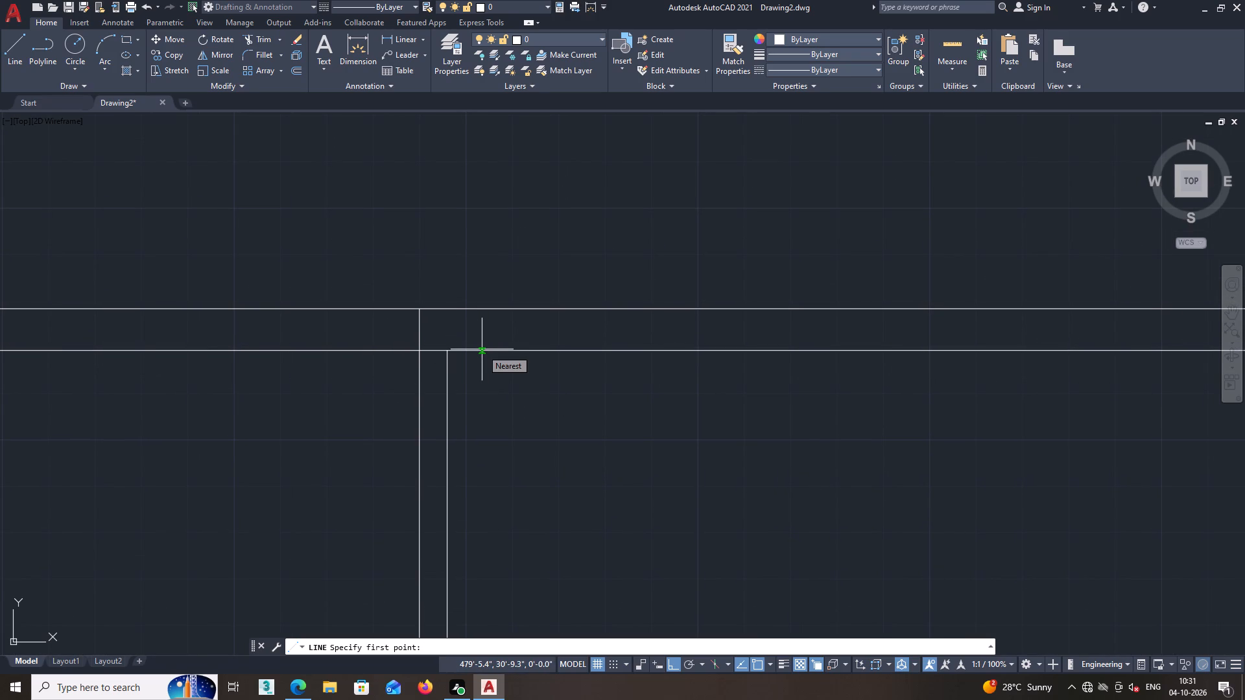
left_click(482, 349)
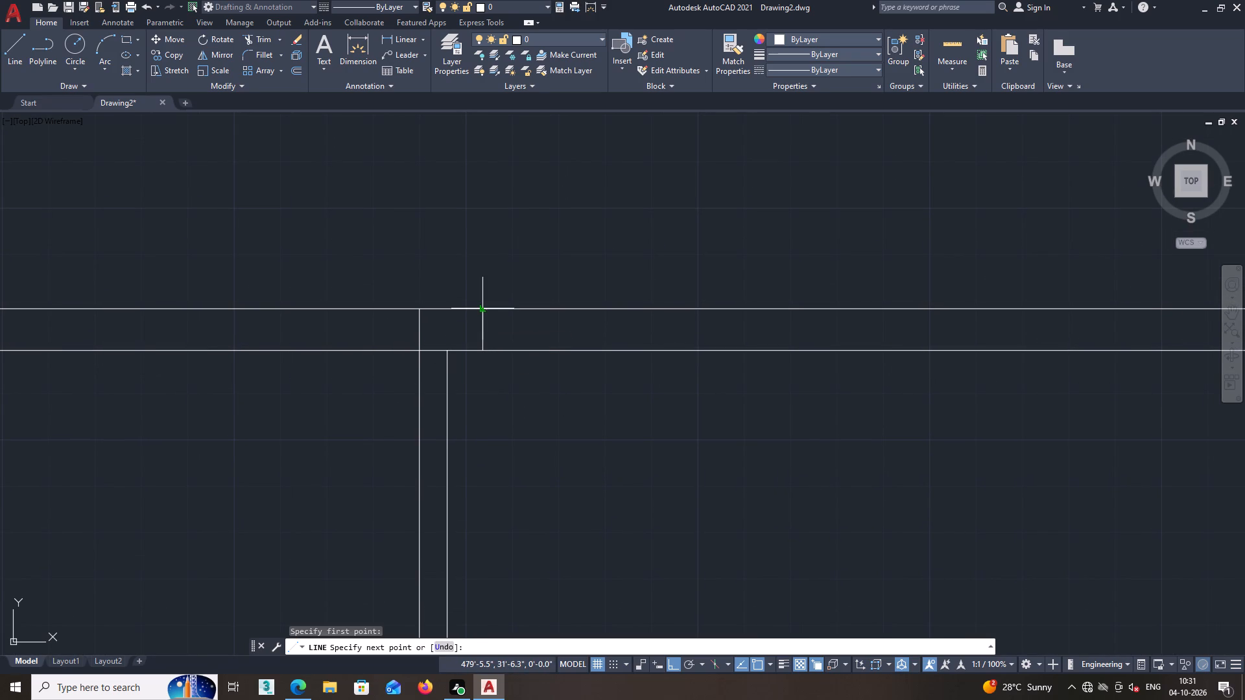
left_click(483, 307)
key("space")
Draw a horizontal line across the east wall at the northeast corner, continuing the north wall's inner face to the outer face.
scroll(499, 352, "down", 2)
middle_click_drag(506, 413, 460, 425)
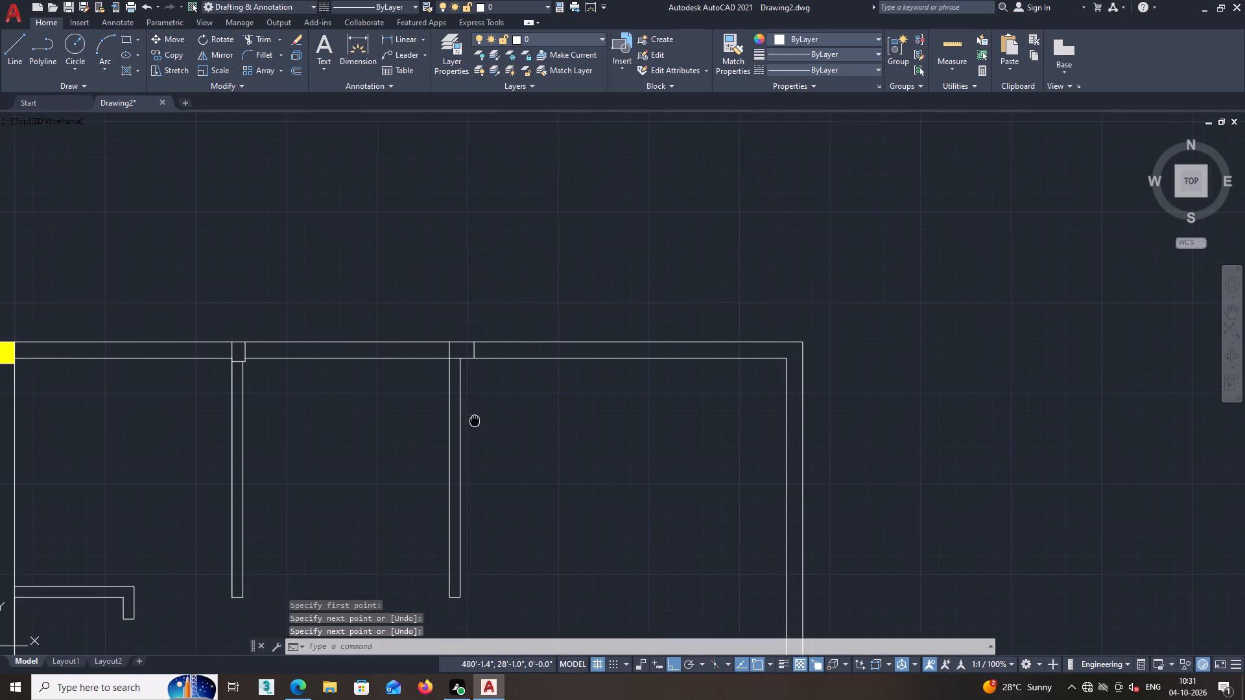
middle_click_drag(460, 425, 458, 426)
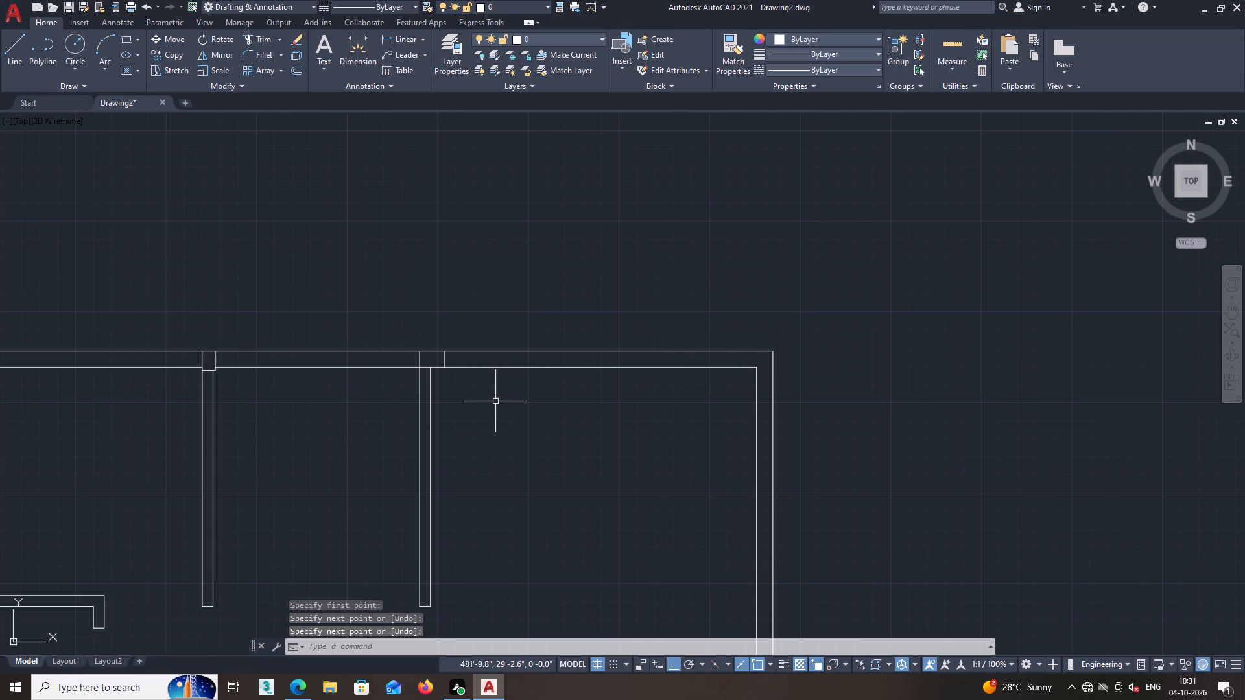
middle_click_drag(515, 410, 444, 423)
middle_click_drag(607, 362, 528, 383)
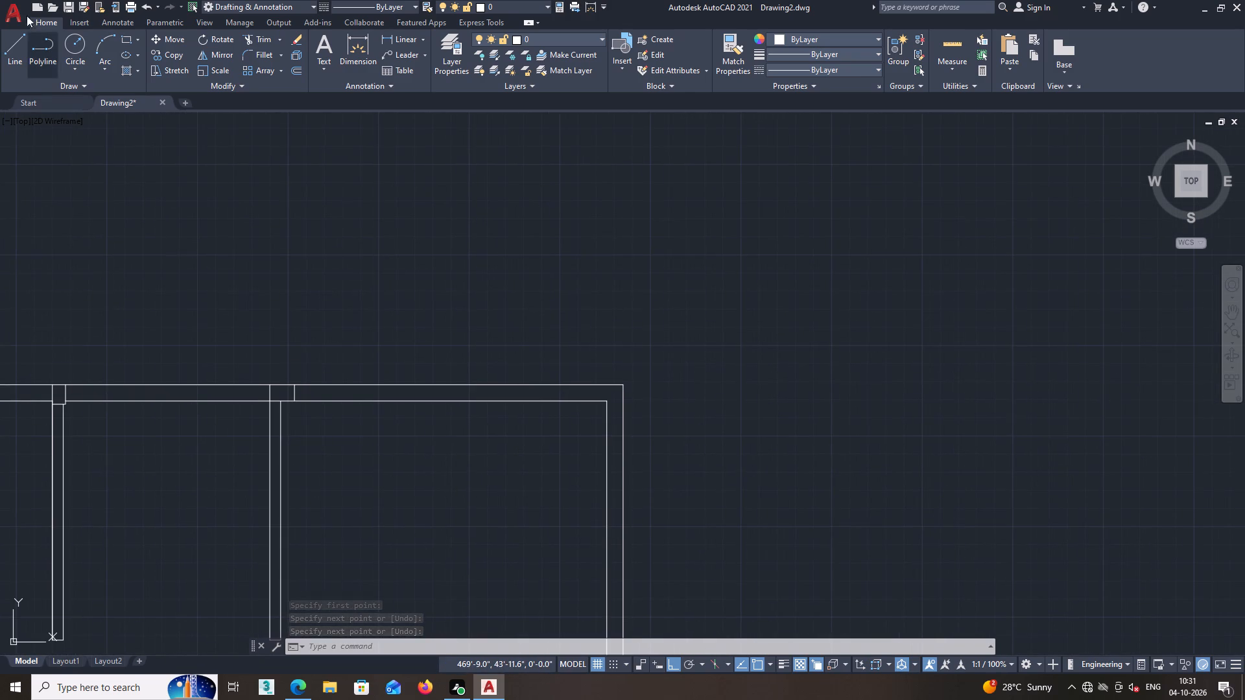
left_click(17, 38)
middle_click_drag(624, 381, 549, 390)
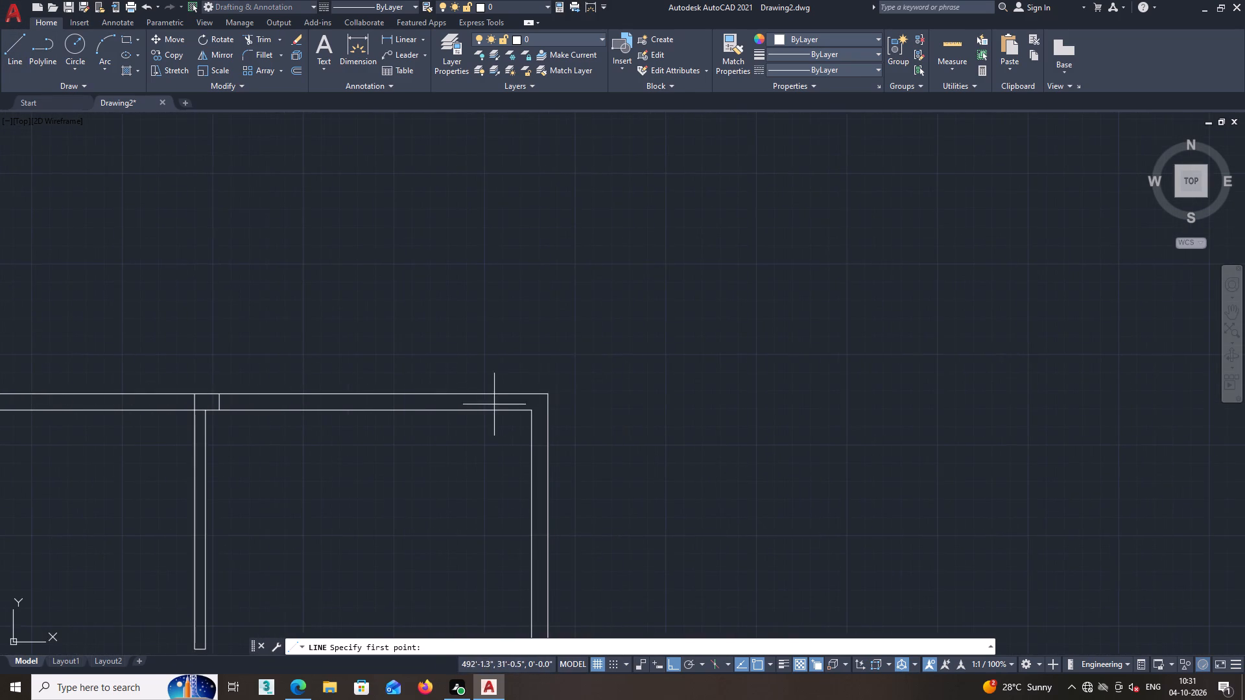
scroll(494, 404, "up", 1)
middle_click_drag(563, 427, 542, 384)
scroll(543, 380, "up", 2)
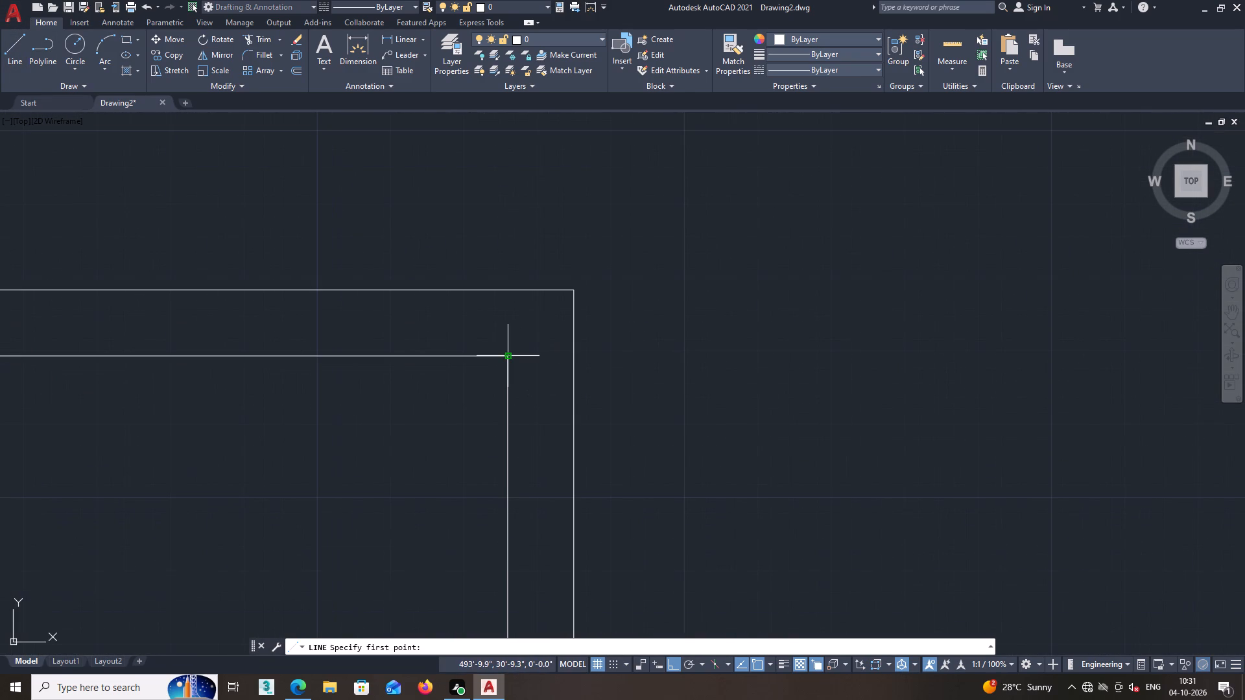
left_click(508, 356)
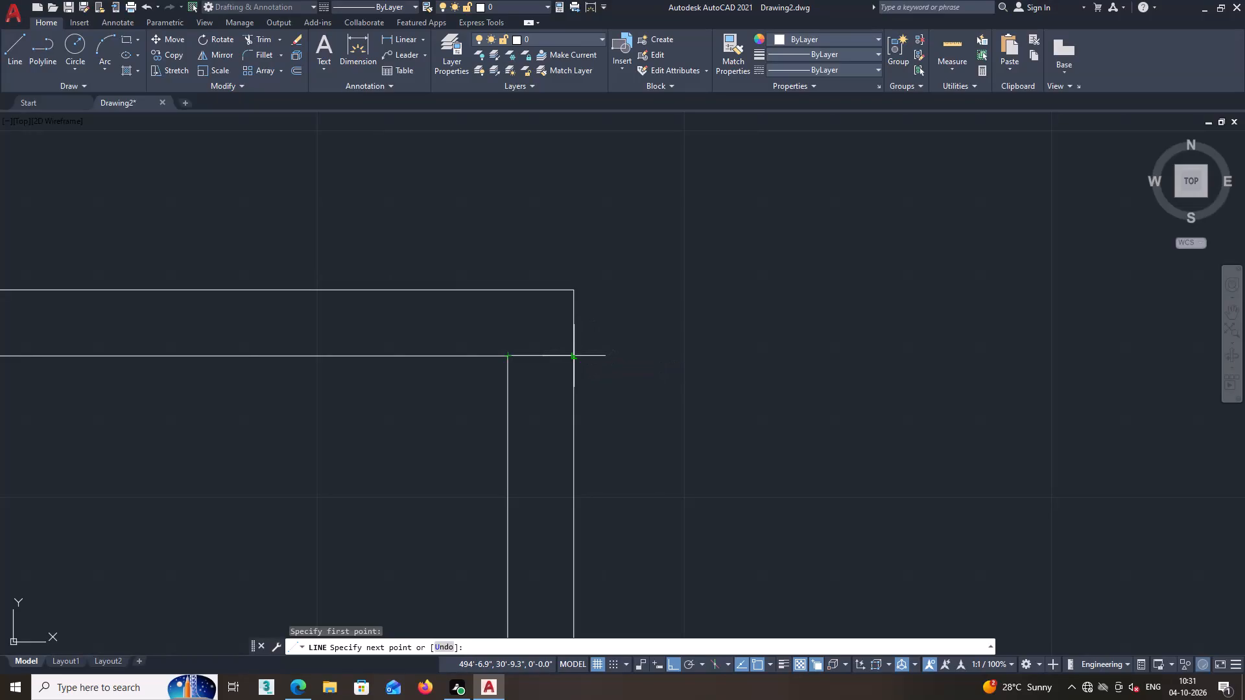
left_click(575, 355)
key("space")
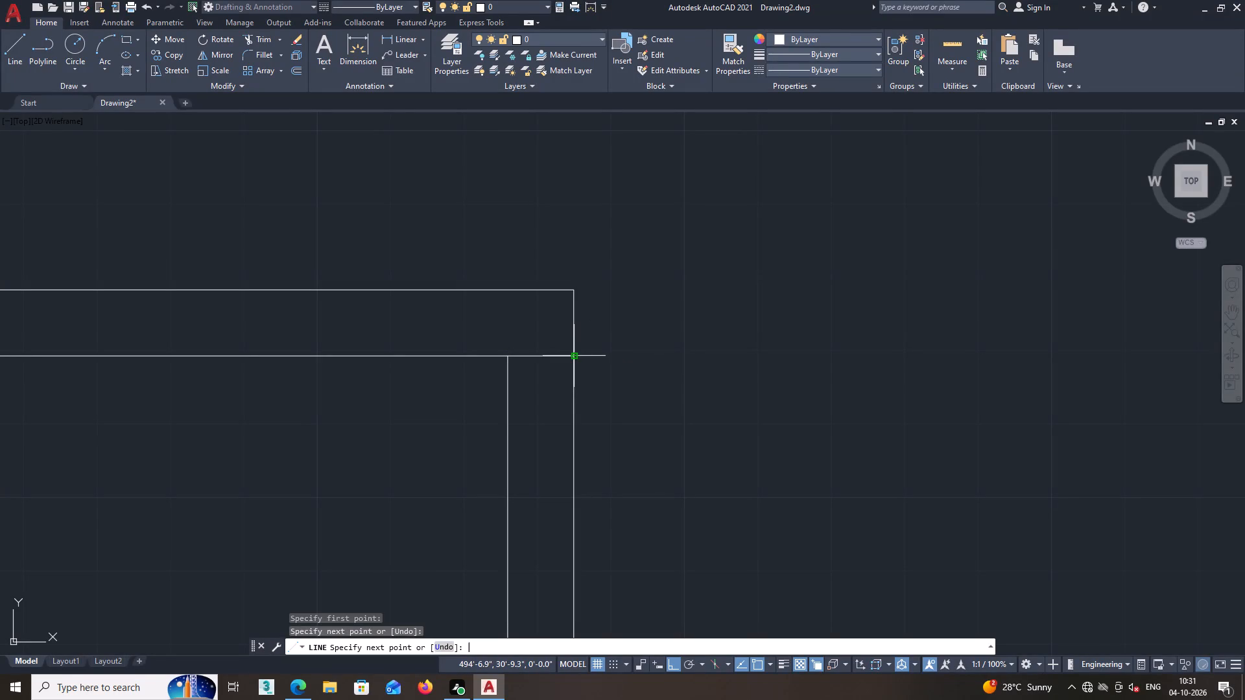
Draw a vertical line across the north wall, about 2 inches west of the east wall's inner face.
key("l")
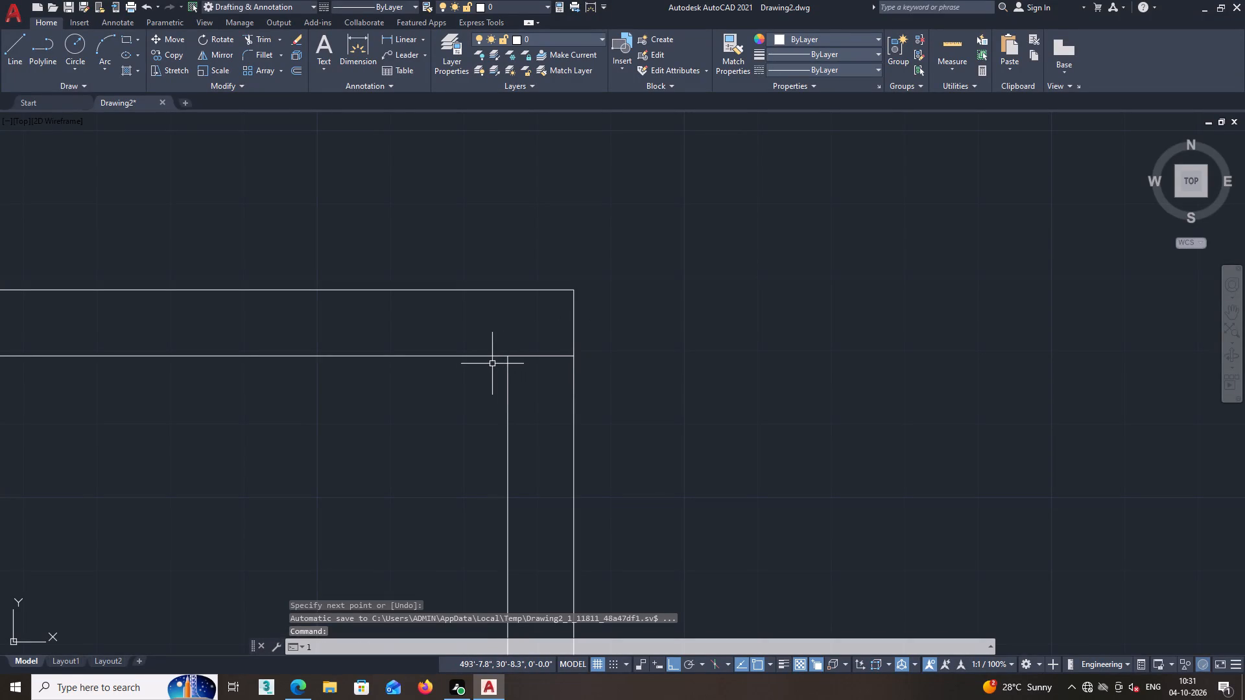
key("l")
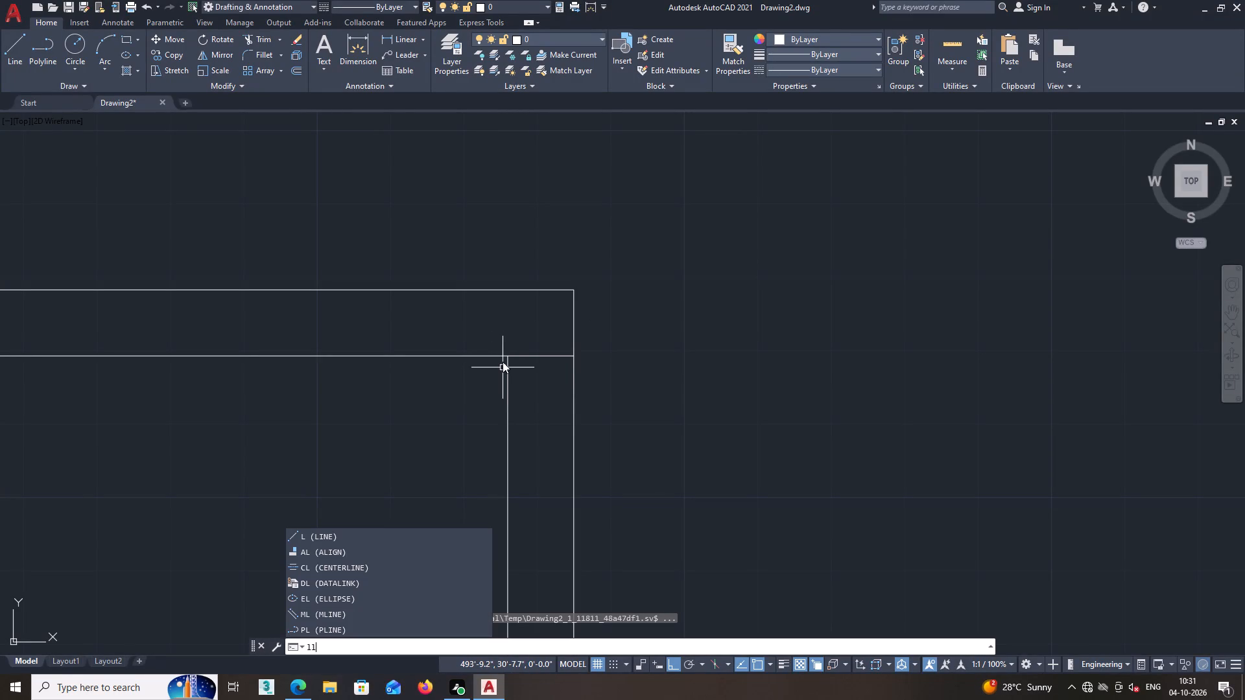
left_click(361, 534)
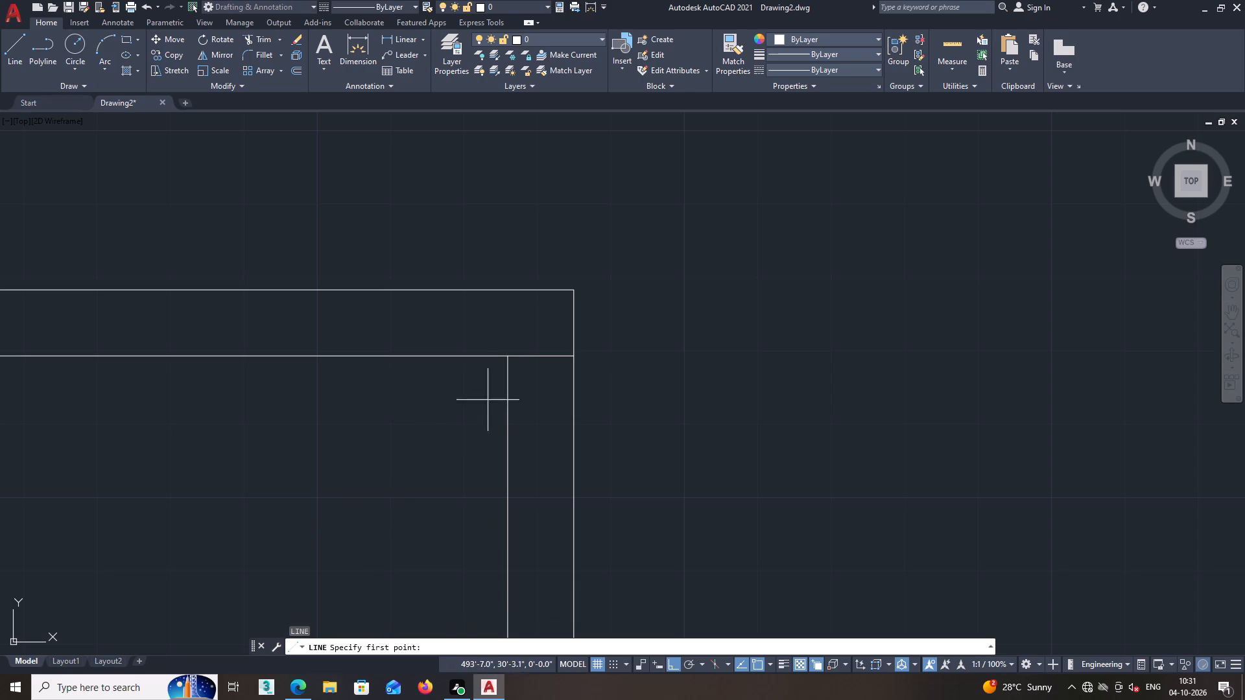
middle_click_drag(492, 386, 466, 421)
scroll(469, 383, "up", 1)
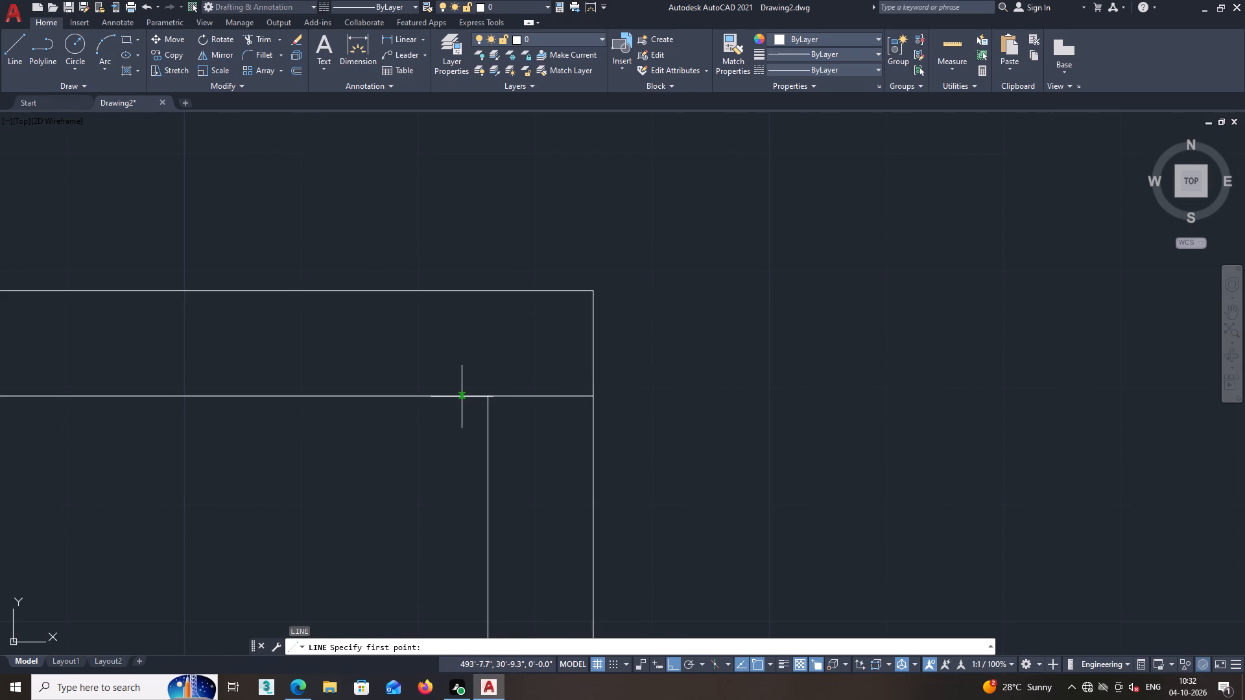
left_click(462, 397)
left_click(463, 290)
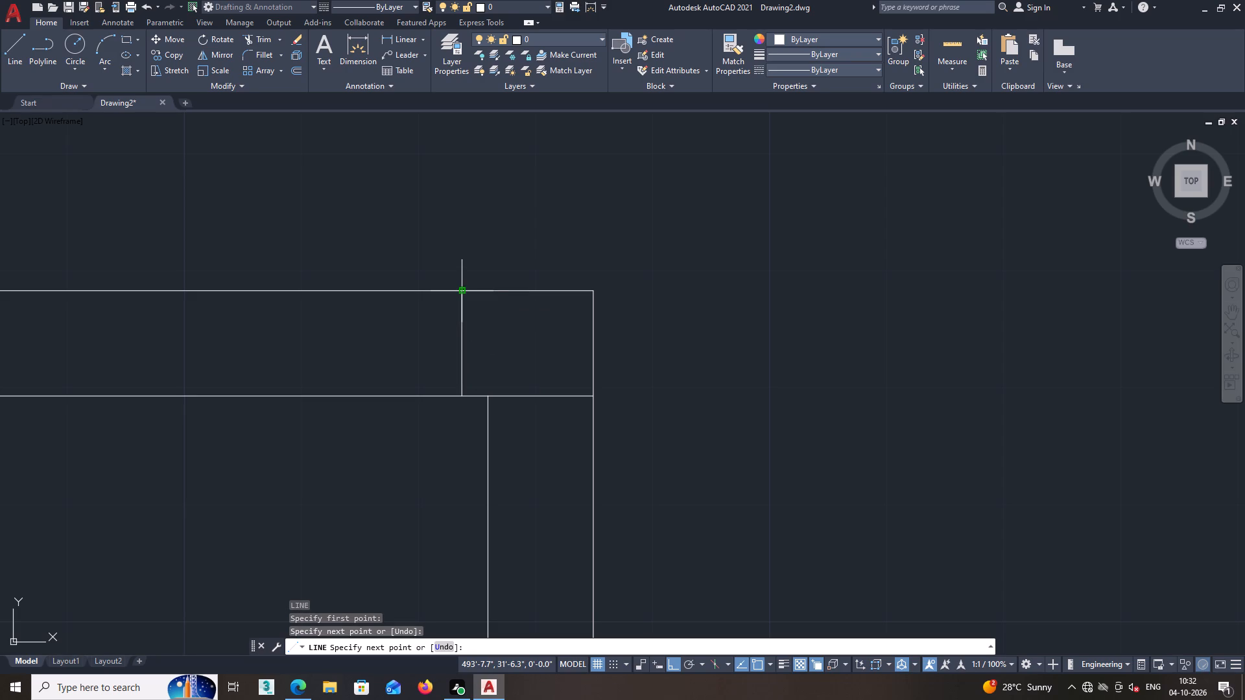
key("b")
scroll(480, 343, "down", 5)
middle_click_drag(516, 411, 536, 346)
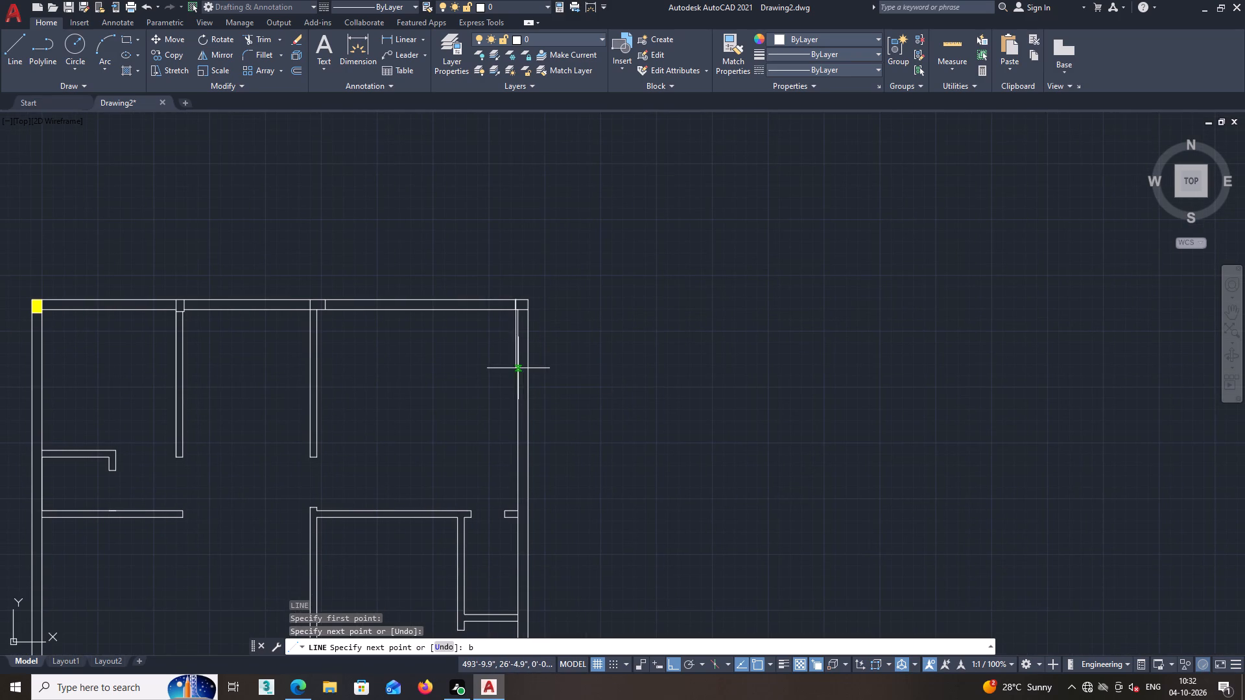
key("space")
middle_click_drag(499, 381, 527, 358)
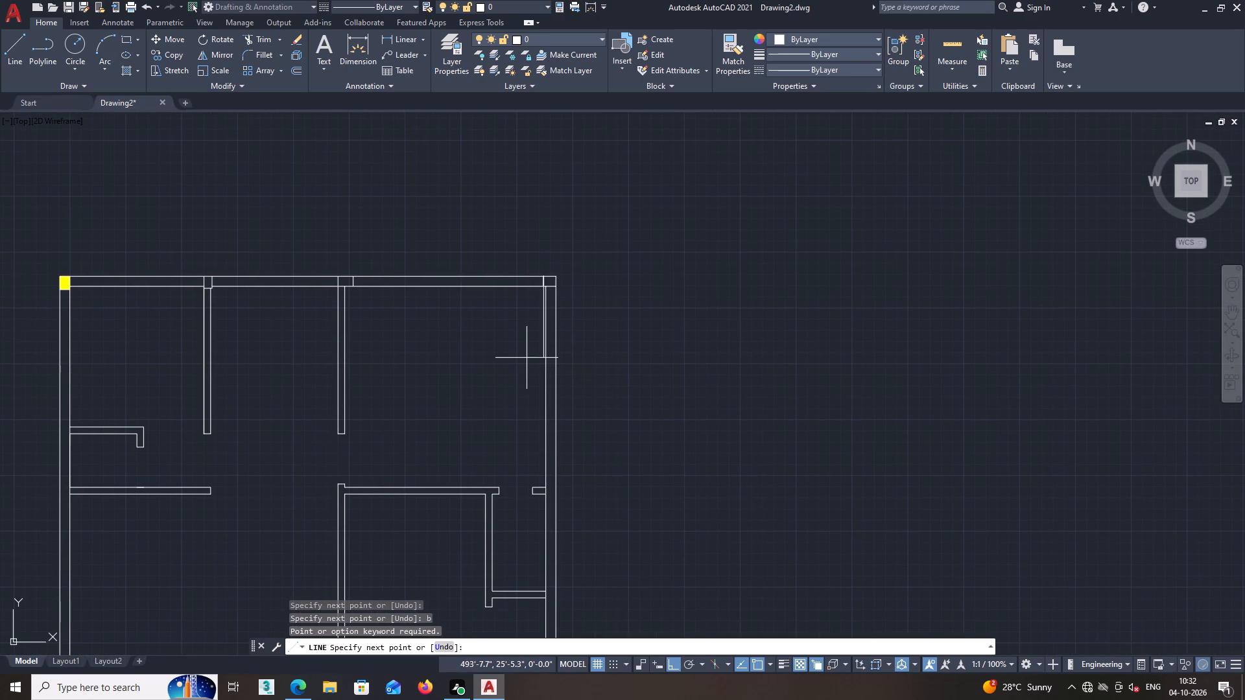
key("Escape")
Hatch the column outlines at both north partitions and the northeast corner with solid yellow.
scroll(550, 288, "up", 2)
middle_click_drag(509, 326, 571, 309)
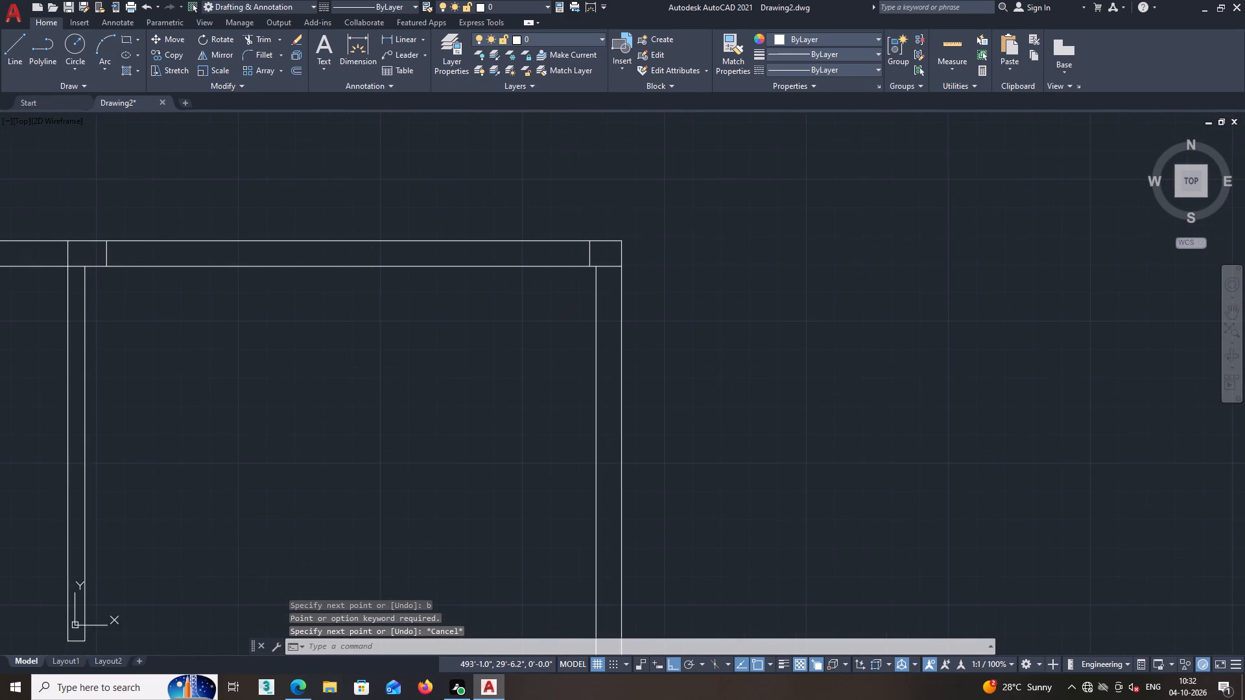
scroll(549, 332, "down", 2)
middle_click_drag(529, 362, 573, 330)
middle_click_drag(370, 320, 430, 307)
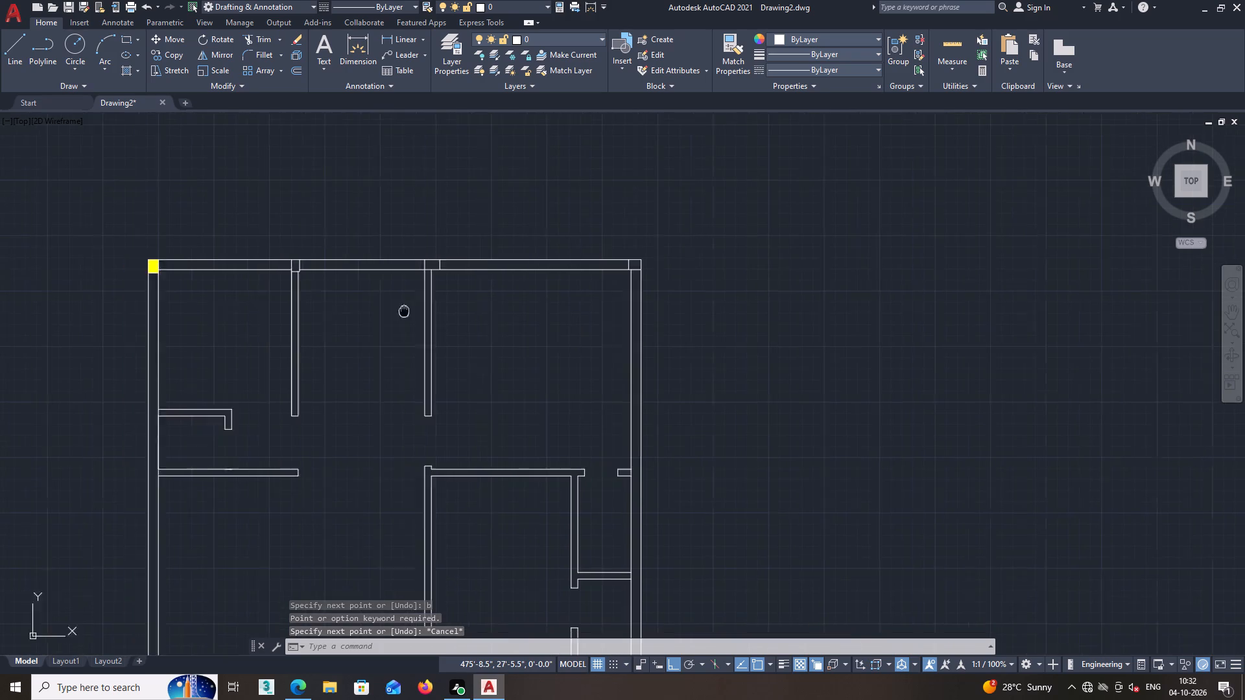
middle_click_drag(430, 307, 432, 306)
middle_click_drag(420, 309, 513, 285)
middle_click_drag(407, 385, 432, 345)
middle_click_drag(373, 385, 373, 345)
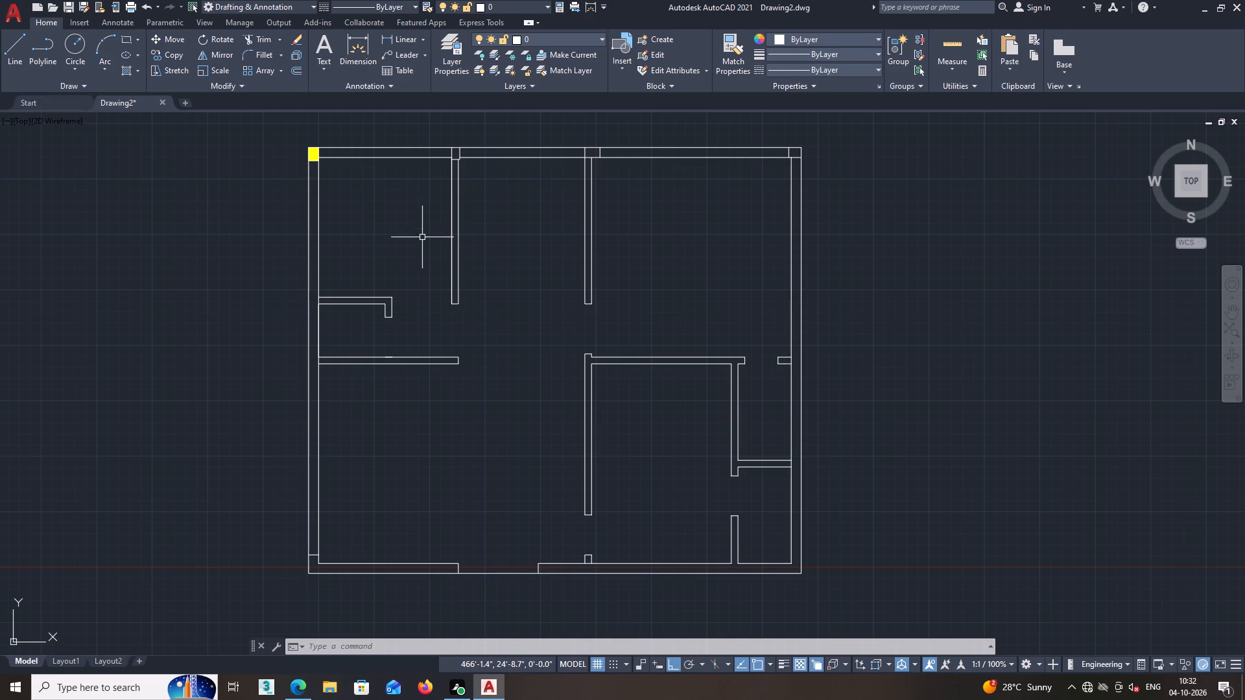
middle_click_drag(444, 192, 423, 266)
scroll(434, 230, "up", 1)
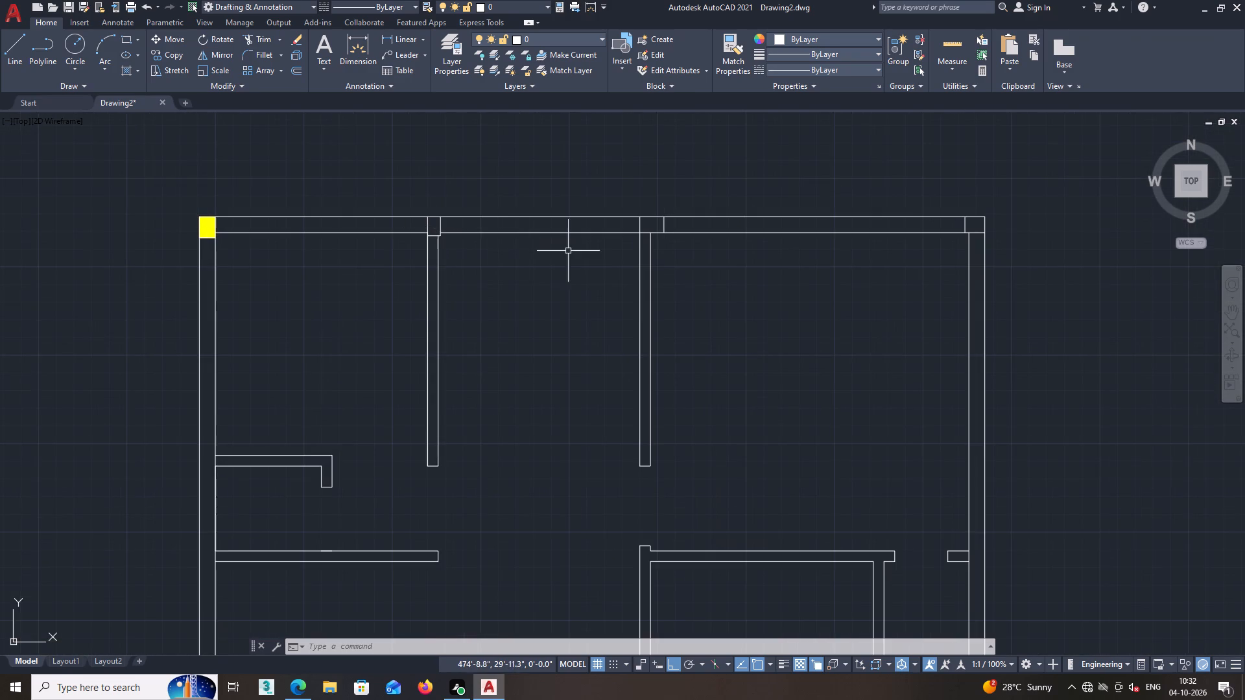
middle_click_drag(571, 251, 501, 265)
middle_click_drag(654, 272, 621, 273)
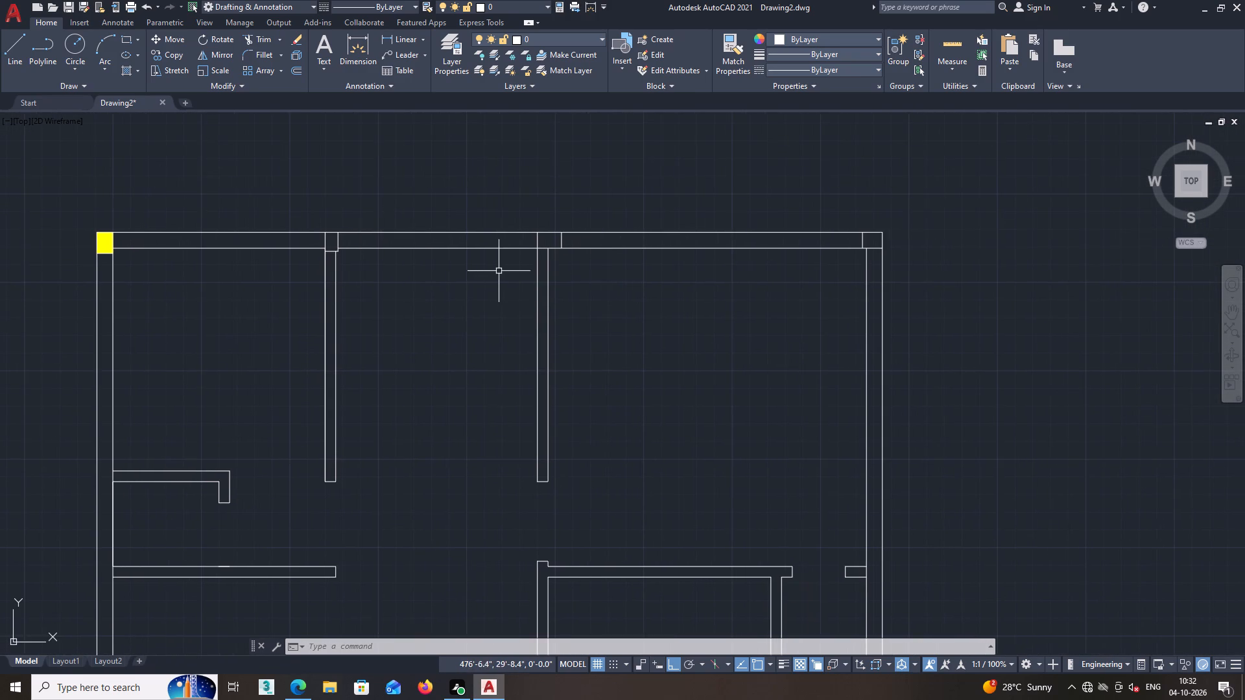
scroll(494, 270, "up", 2)
middle_click_drag(179, 252, 282, 270)
scroll(243, 258, "down", 1)
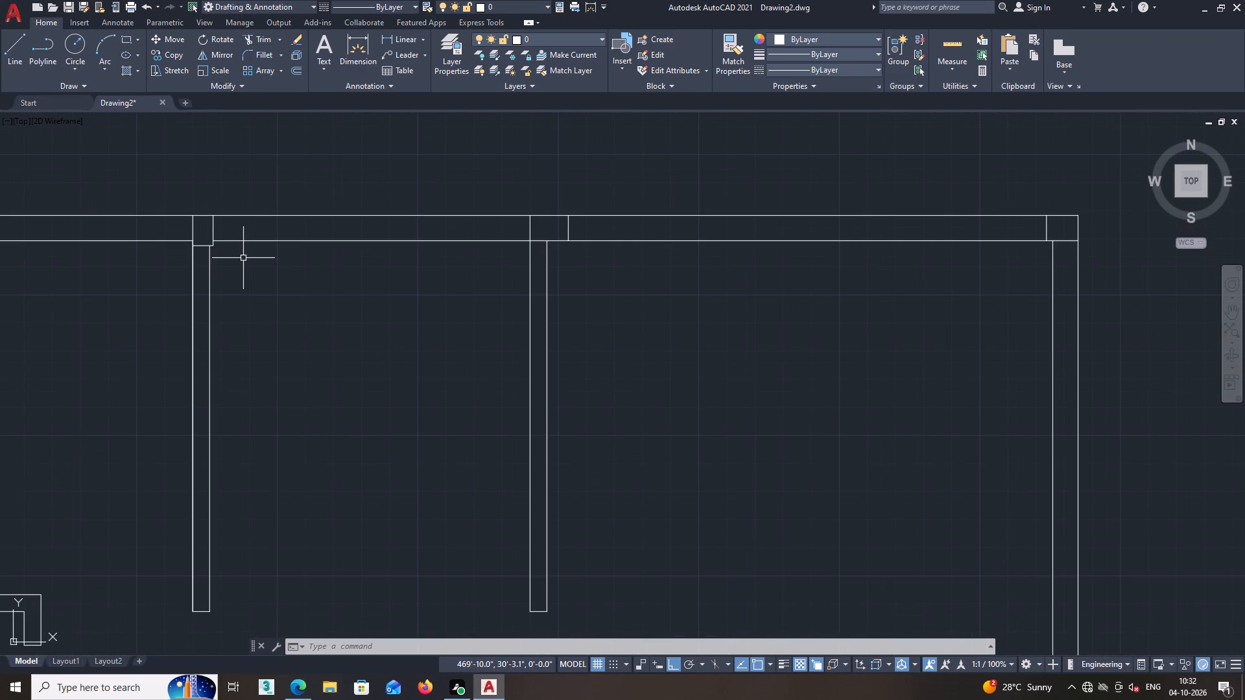
key("h")
key("Return")
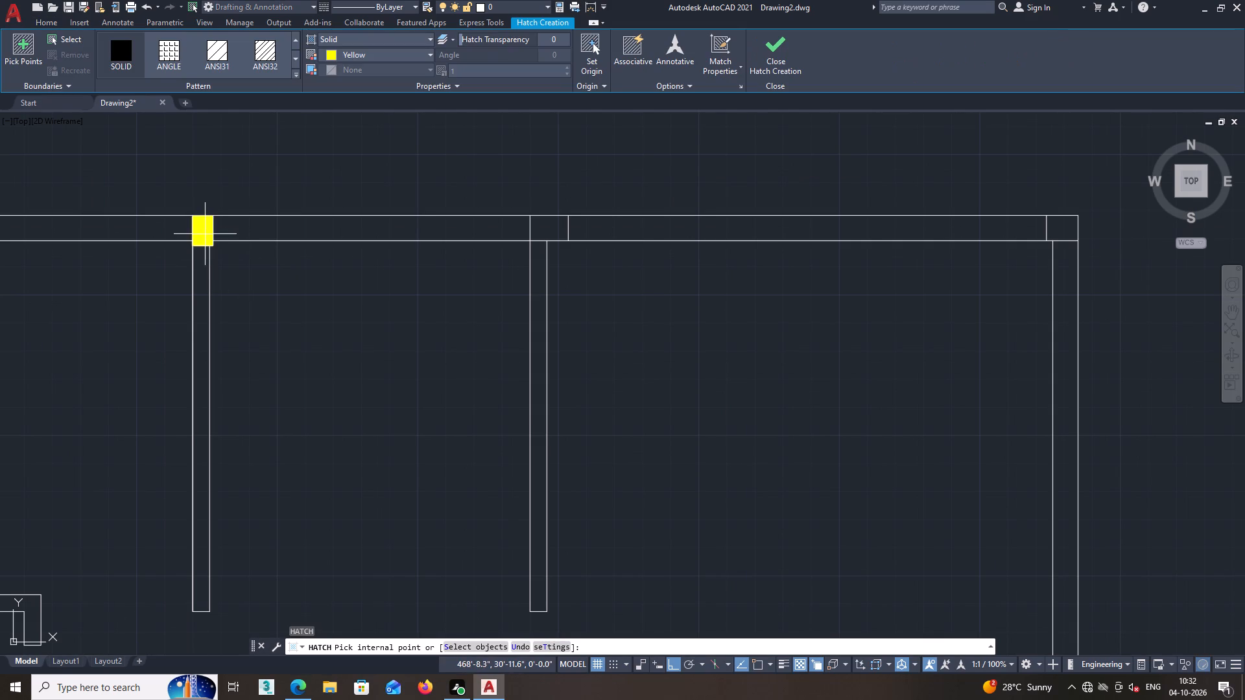
left_click(205, 234)
left_click(543, 227)
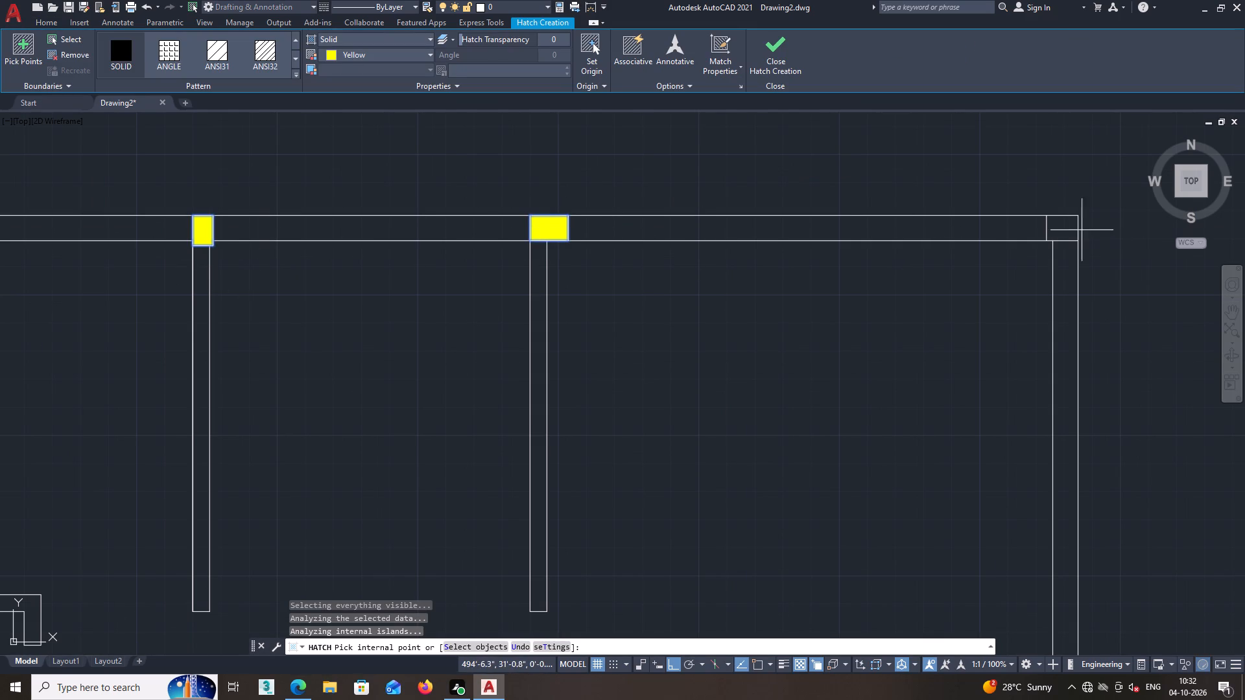
left_click(1065, 229)
key("space")
Draw a polyline along the northwest room's inner wall faces, from the short west partition north to the corner and east to the next column.
scroll(1043, 263, "down", 4)
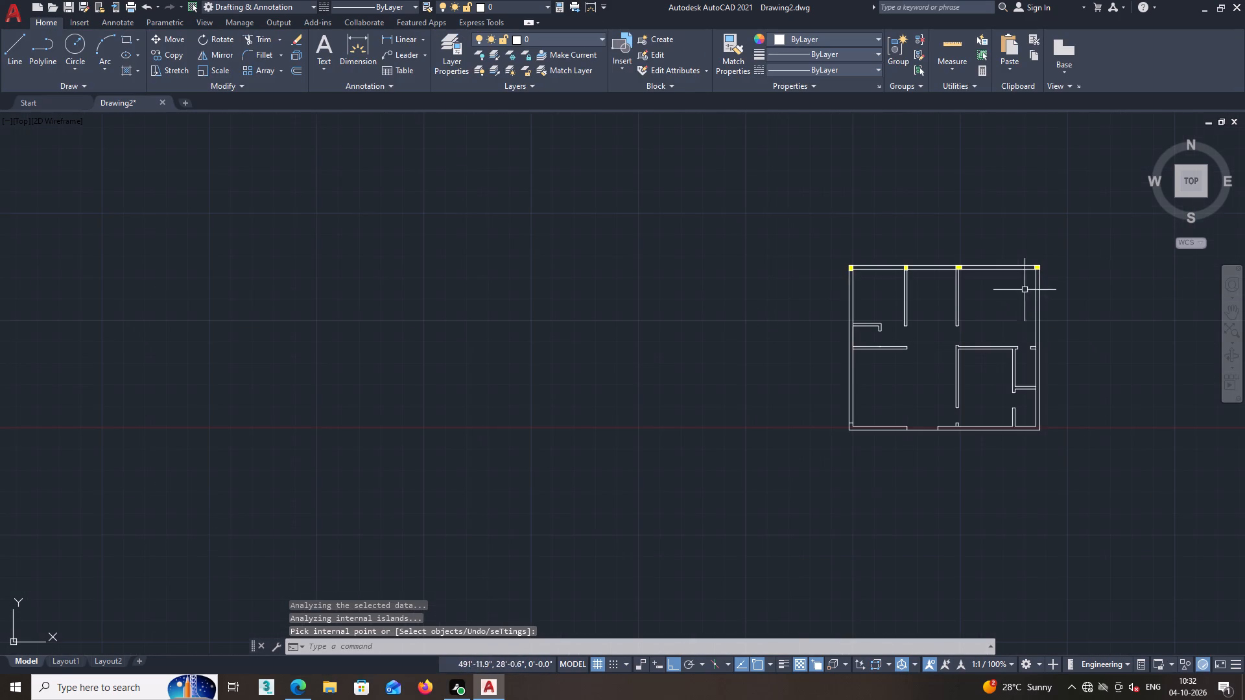
middle_click_drag(997, 327, 899, 285)
scroll(857, 275, "down", 2)
scroll(826, 277, "up", 2)
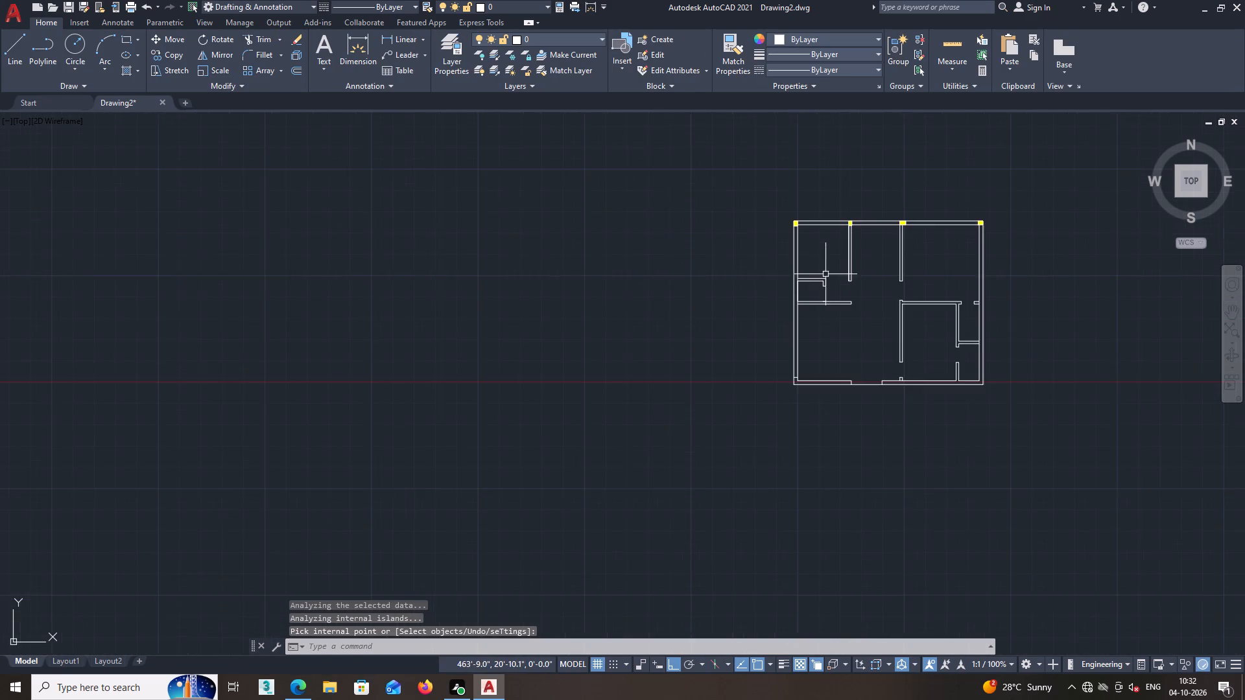
middle_click_drag(827, 275, 779, 263)
middle_click_drag(779, 261, 705, 260)
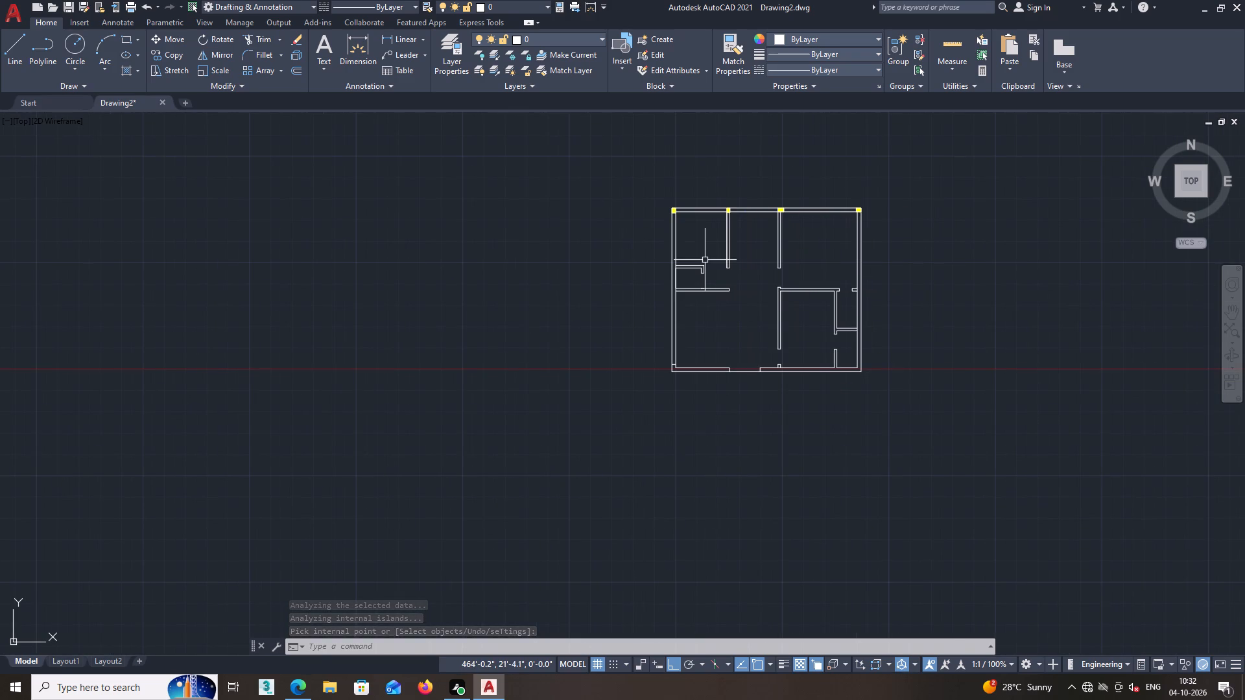
scroll(700, 261, "up", 2)
middle_click_drag(700, 257, 687, 257)
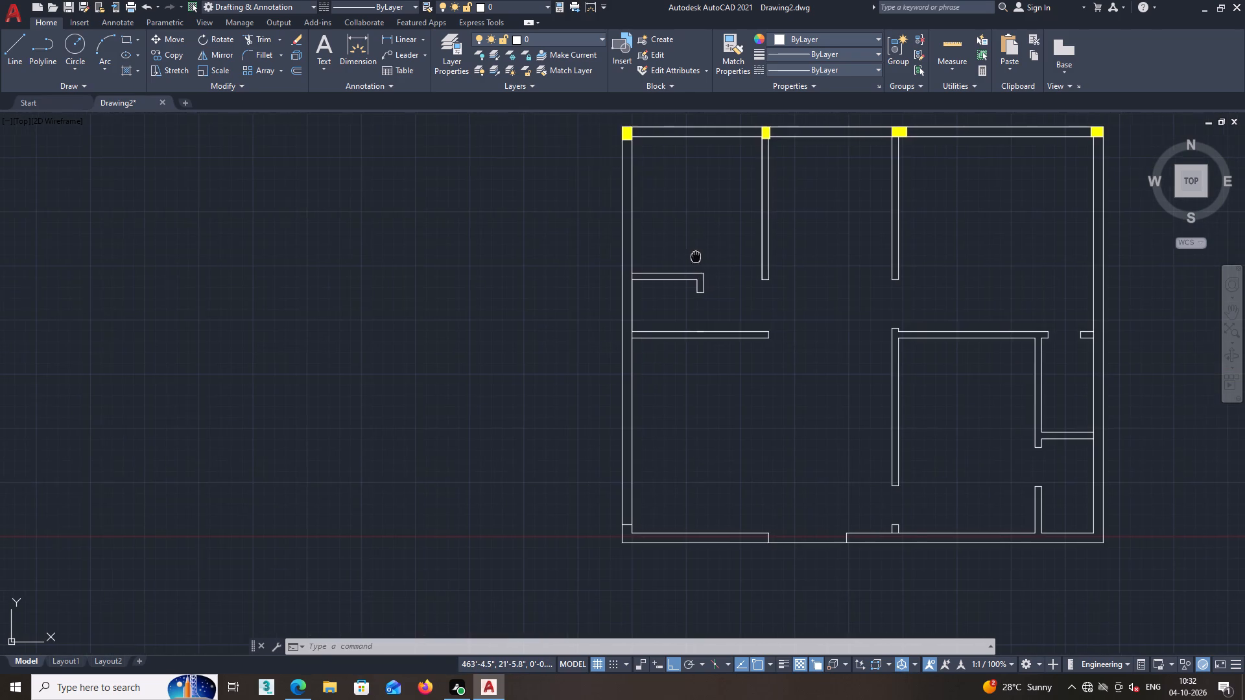
middle_click_drag(687, 257, 648, 261)
middle_click_drag(622, 254, 578, 251)
middle_click_drag(556, 216, 538, 256)
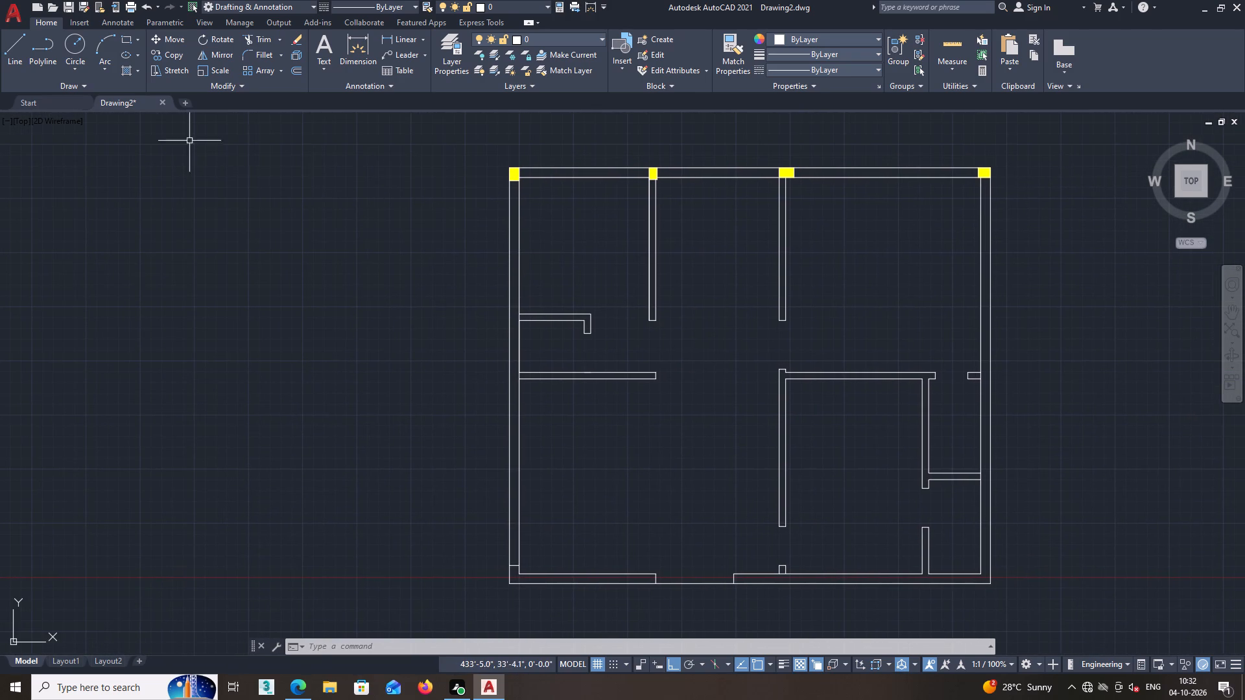
left_click(45, 50)
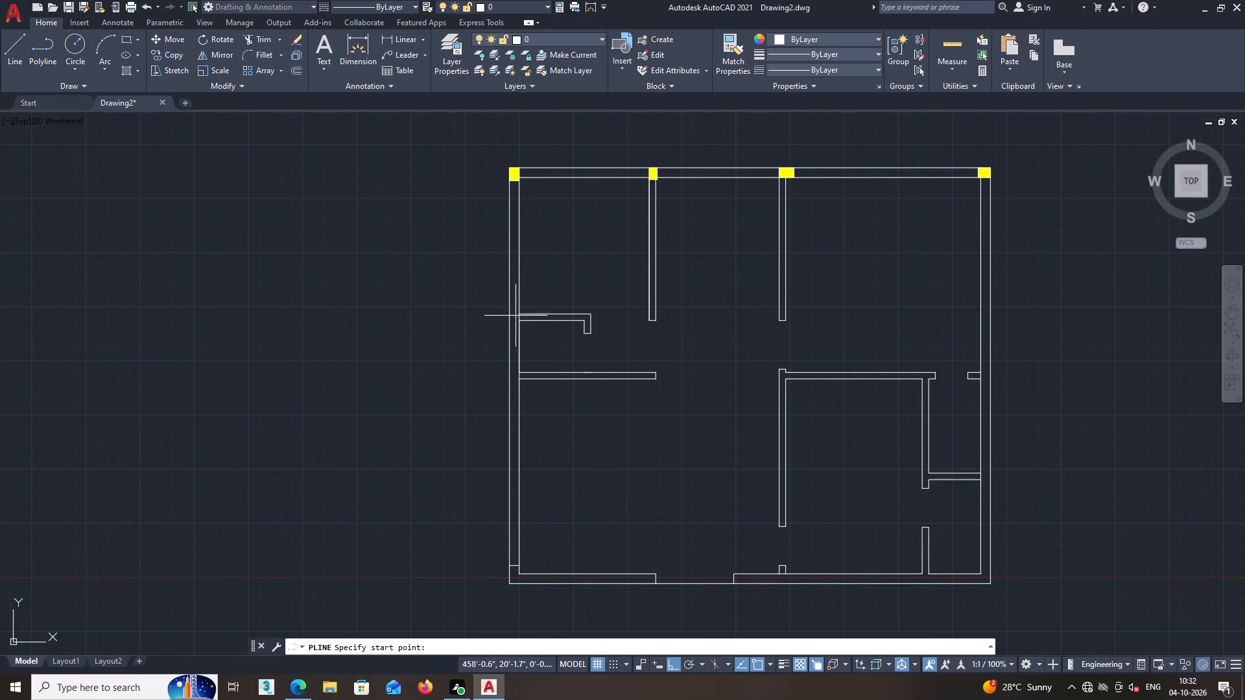
scroll(517, 316, "up", 1)
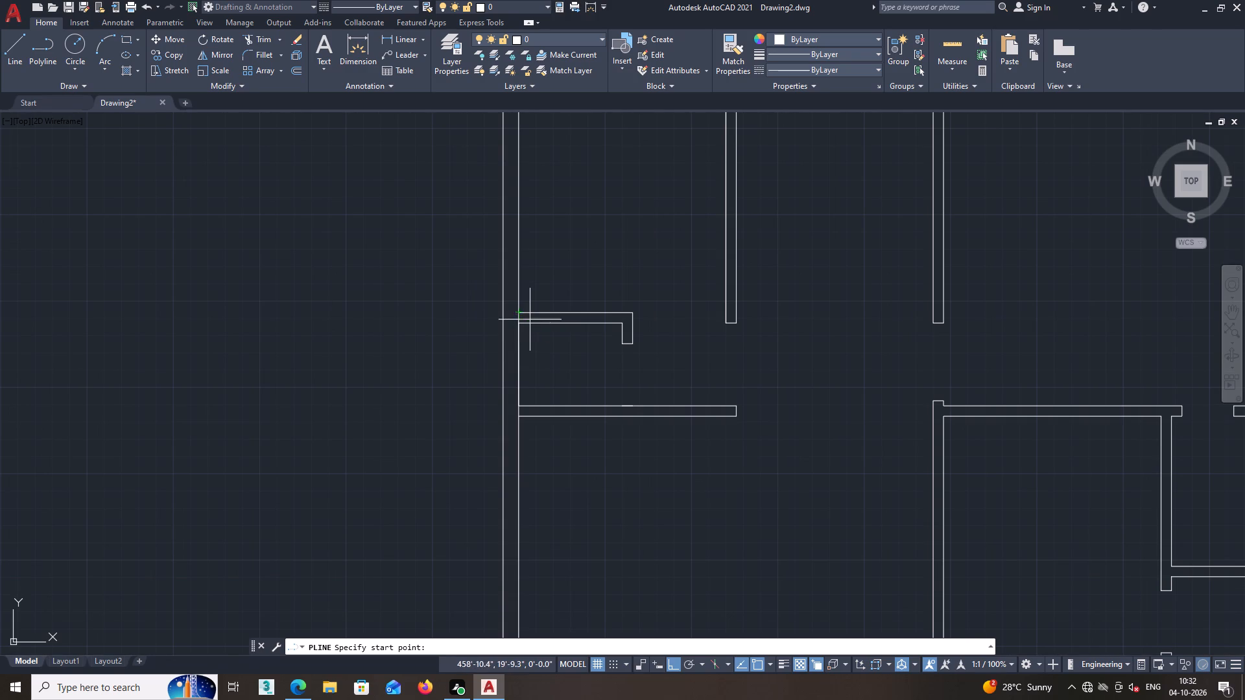
left_click(517, 312)
middle_click_drag(513, 260, 510, 502)
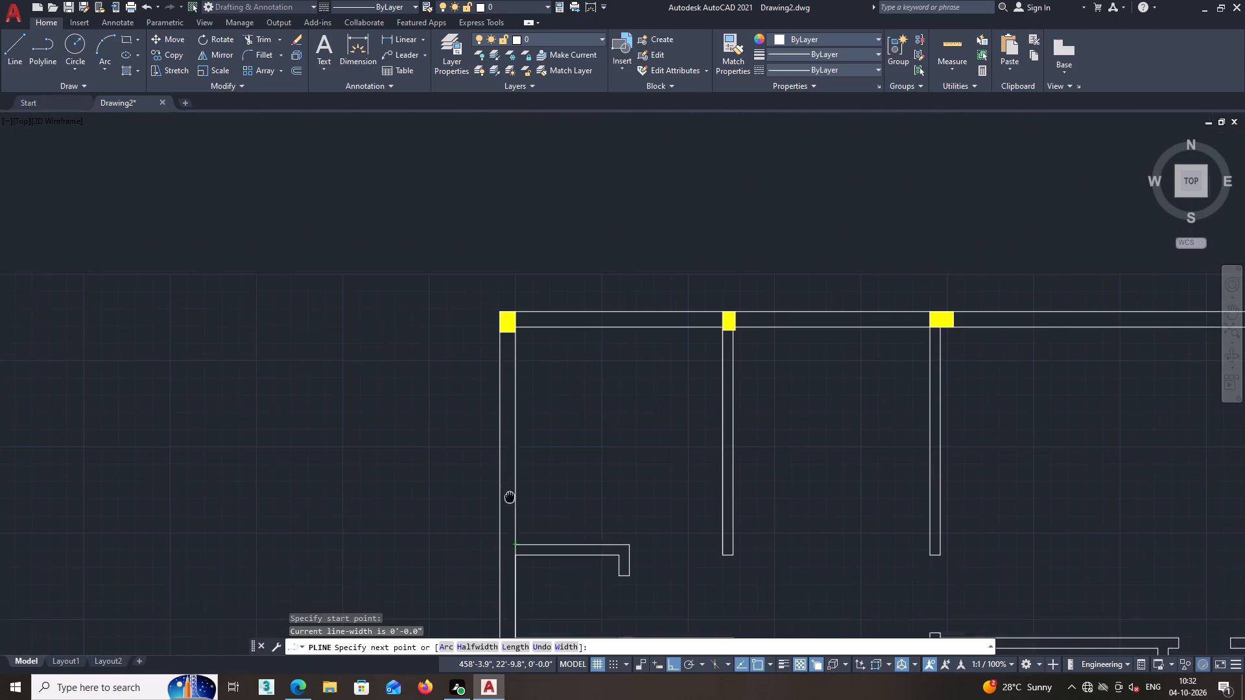
middle_click_drag(510, 502, 510, 502)
left_click(514, 336)
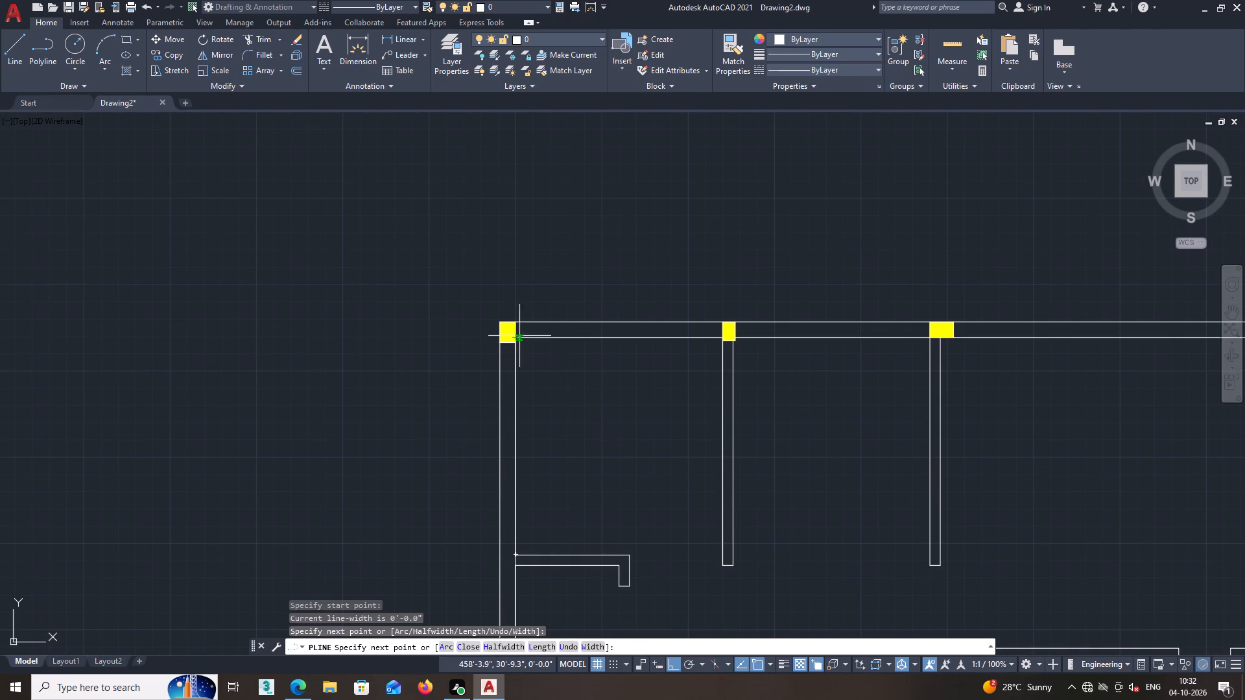
left_click(722, 336)
key("space")
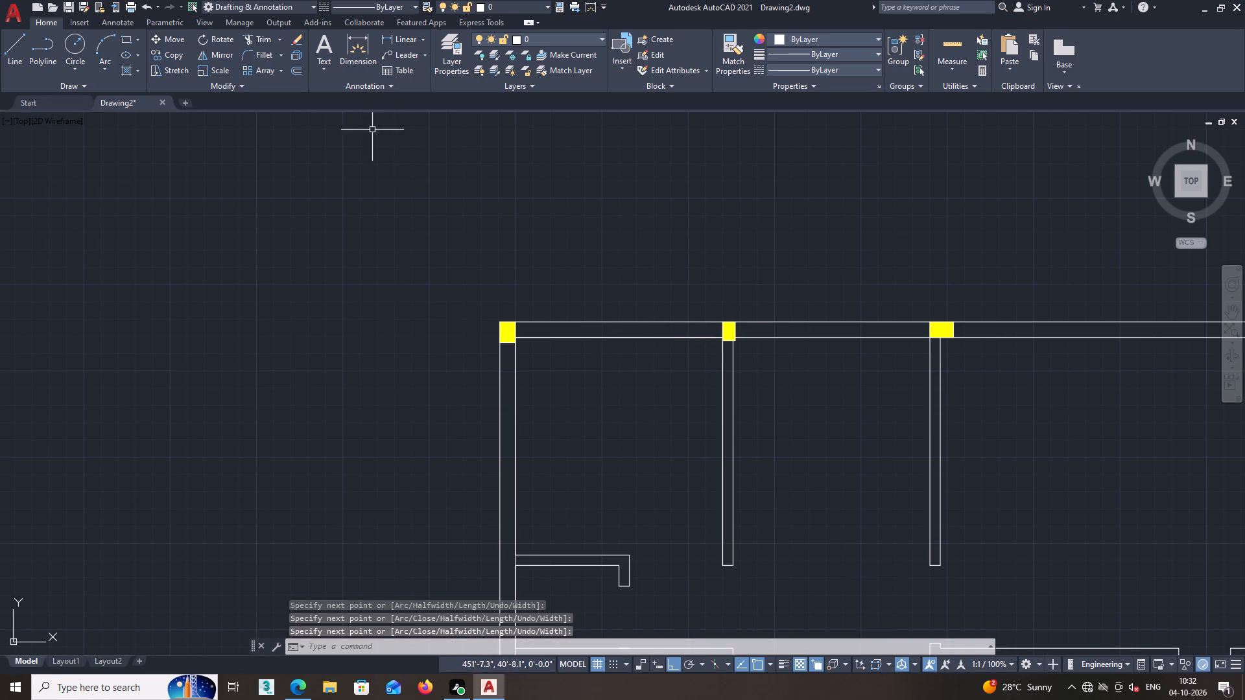
Offset the polyline along the northwest room's inner wall faces by 2' into the room.
left_click(295, 76)
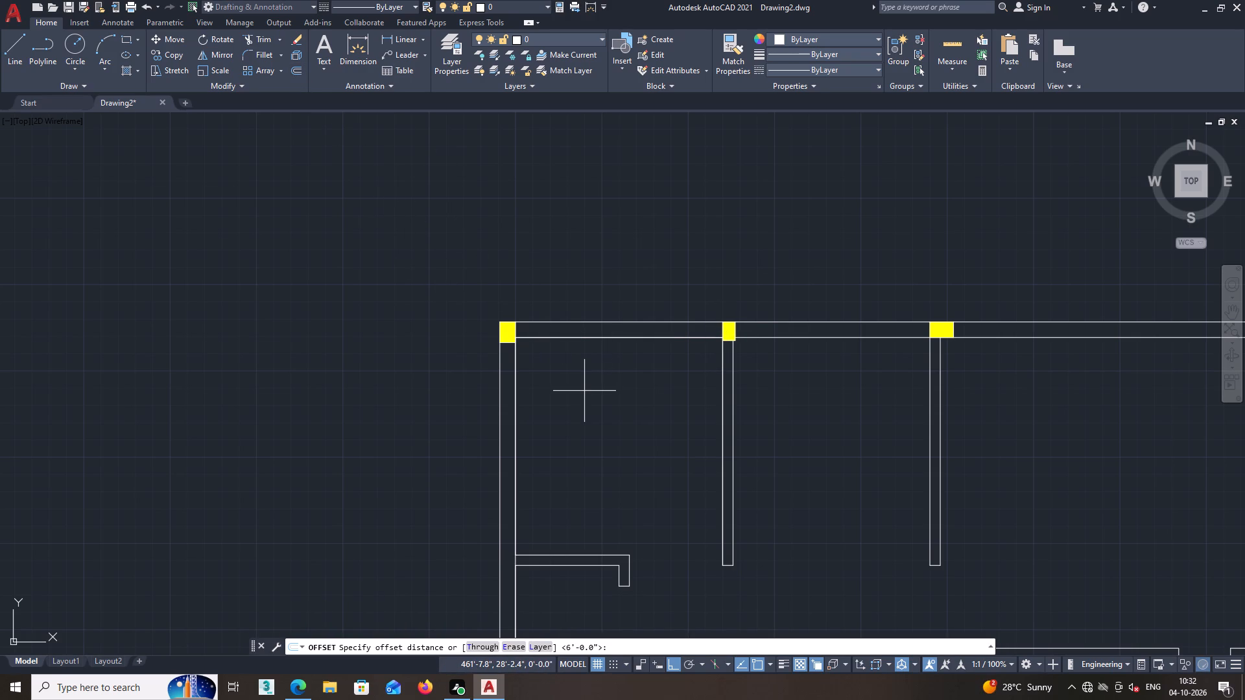
type("2'")
key("Return")
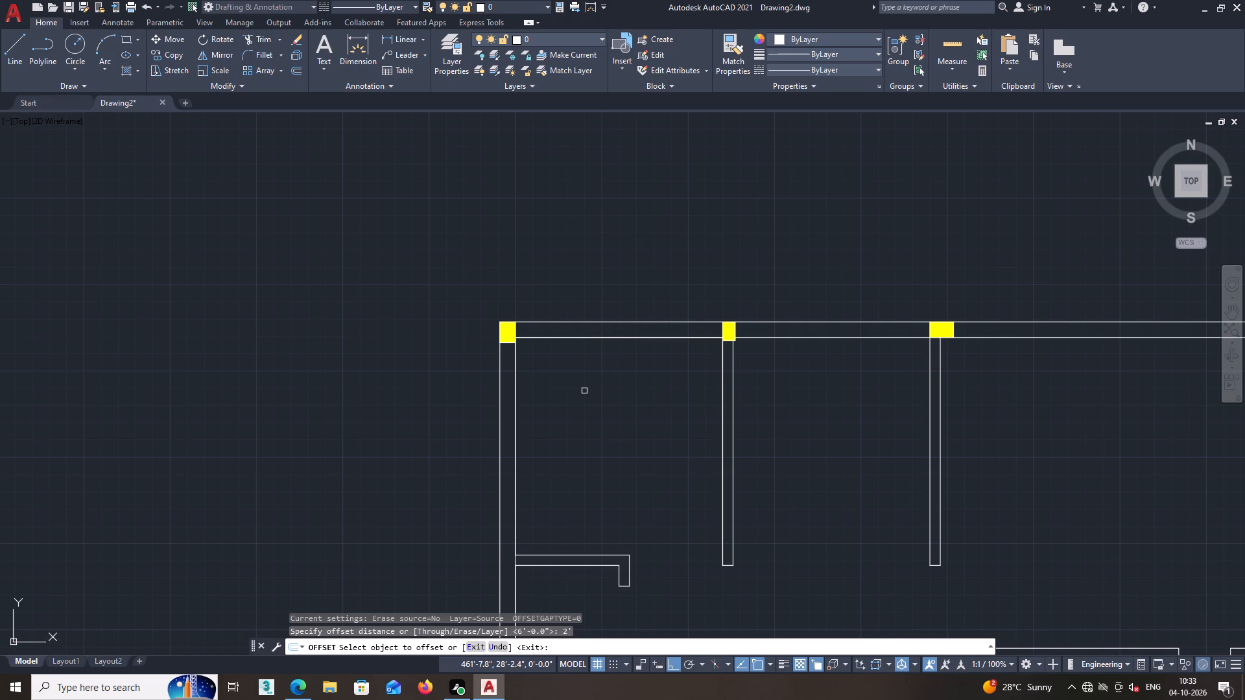
left_click(591, 339)
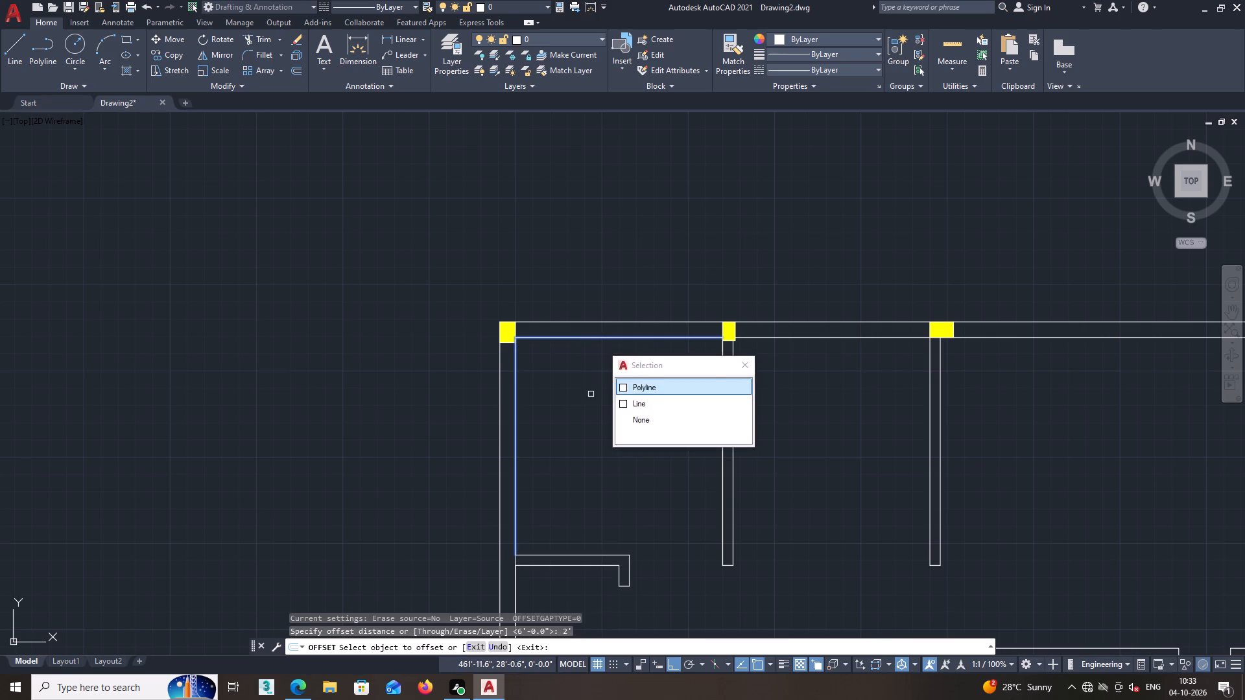
left_click(591, 395)
middle_click_drag(602, 433, 575, 359)
scroll(578, 359, "up", 1)
middle_click(570, 360)
key("space")
scroll(624, 374, "down", 2)
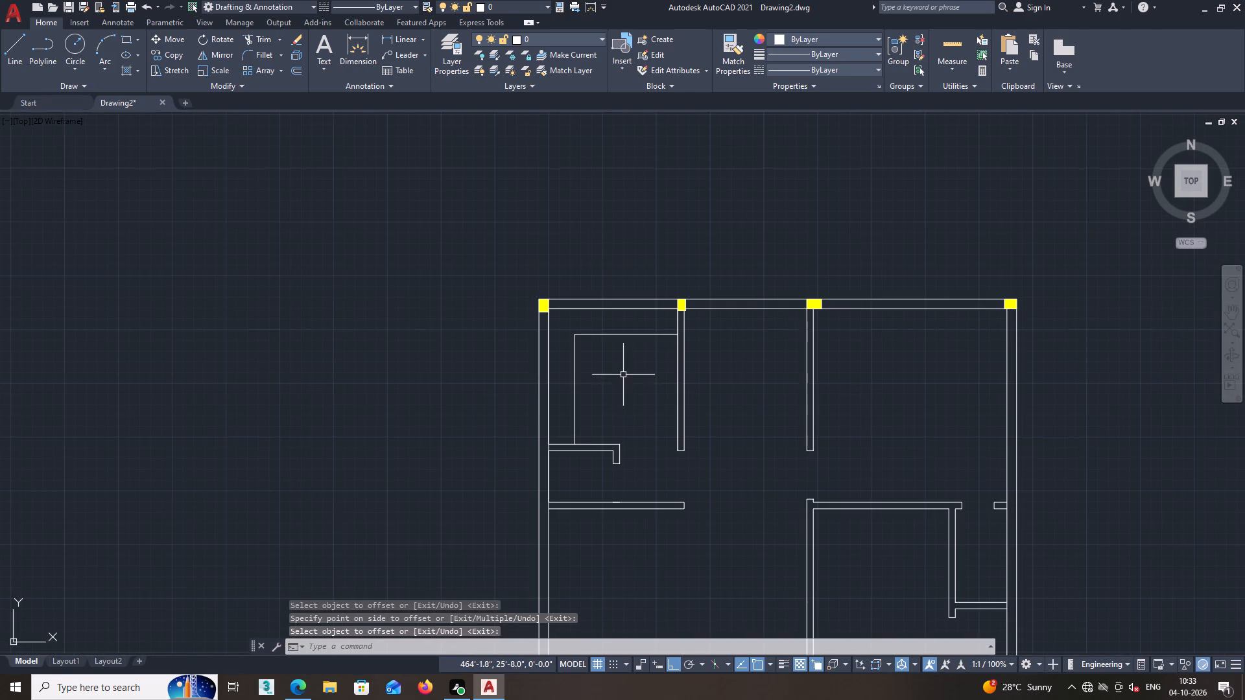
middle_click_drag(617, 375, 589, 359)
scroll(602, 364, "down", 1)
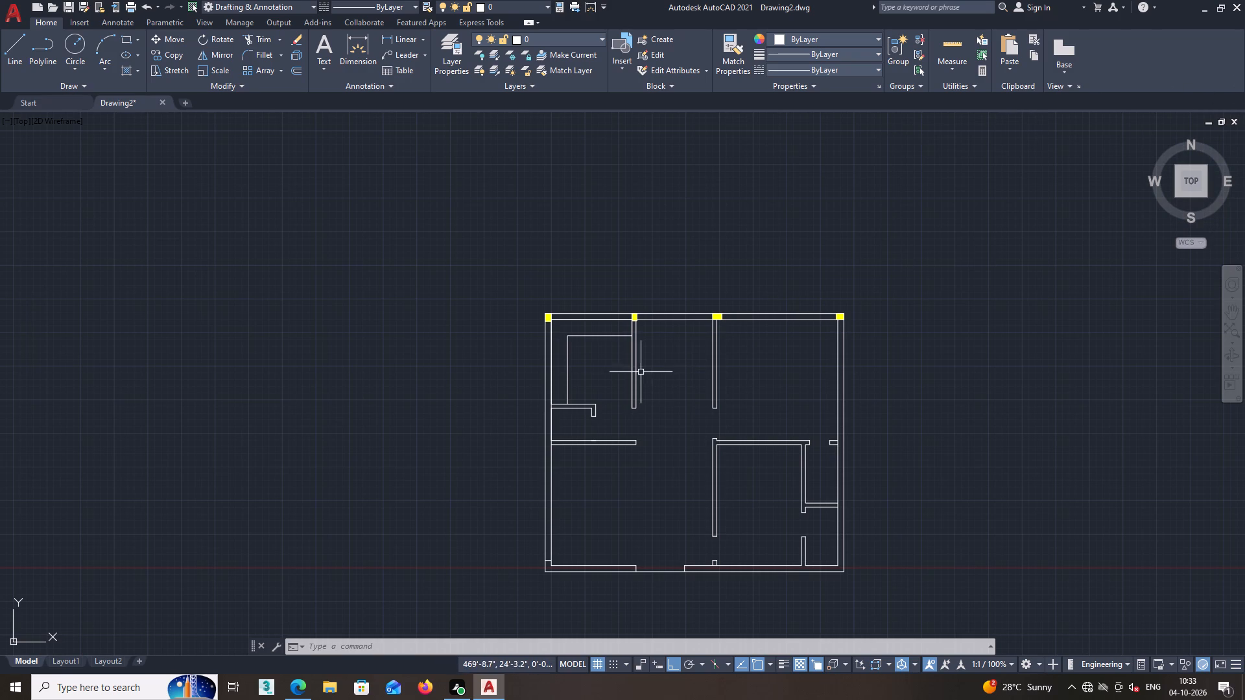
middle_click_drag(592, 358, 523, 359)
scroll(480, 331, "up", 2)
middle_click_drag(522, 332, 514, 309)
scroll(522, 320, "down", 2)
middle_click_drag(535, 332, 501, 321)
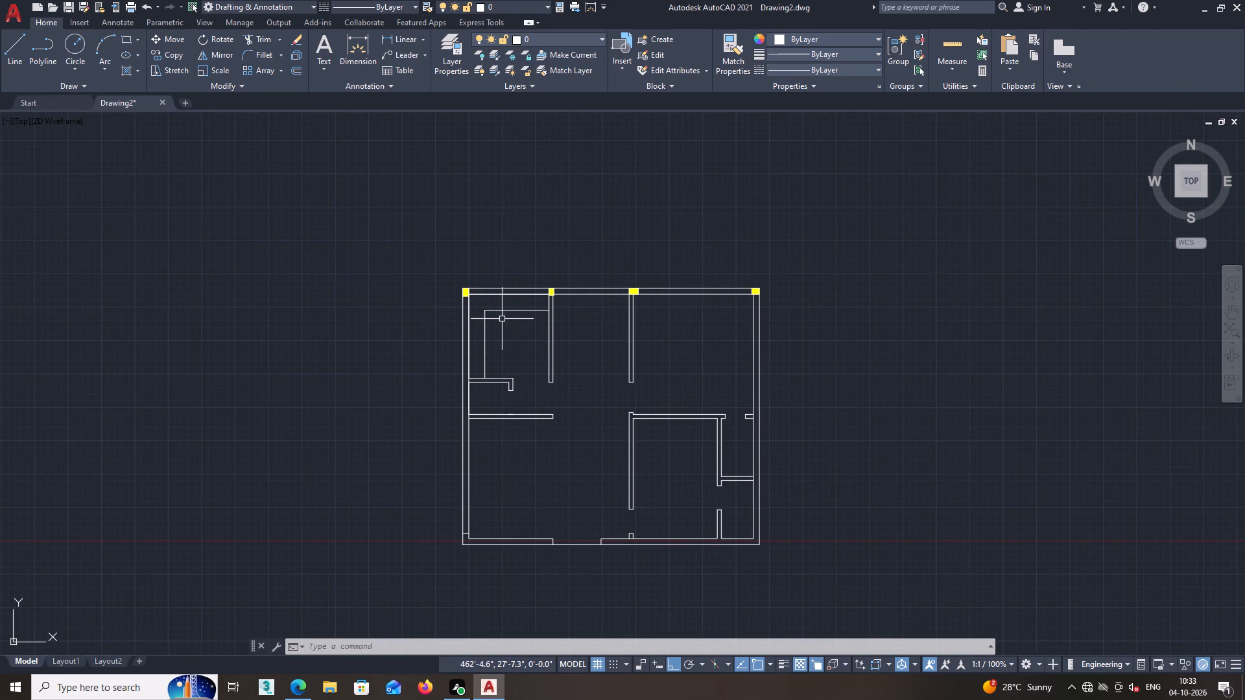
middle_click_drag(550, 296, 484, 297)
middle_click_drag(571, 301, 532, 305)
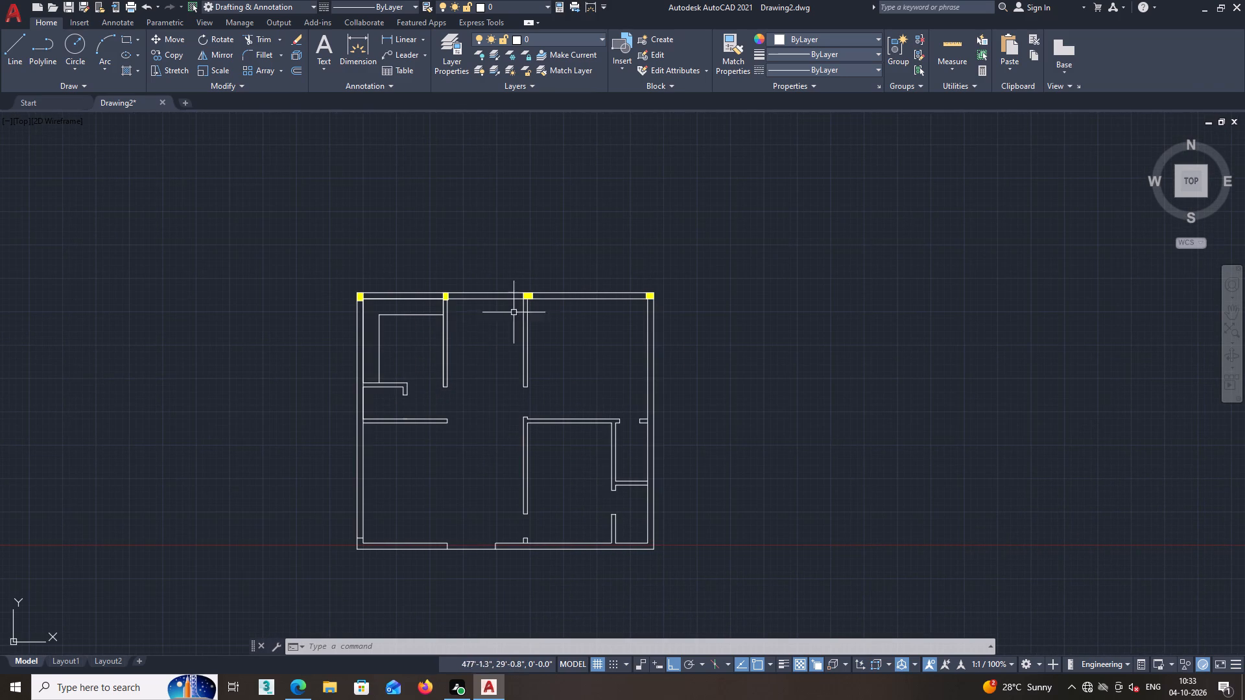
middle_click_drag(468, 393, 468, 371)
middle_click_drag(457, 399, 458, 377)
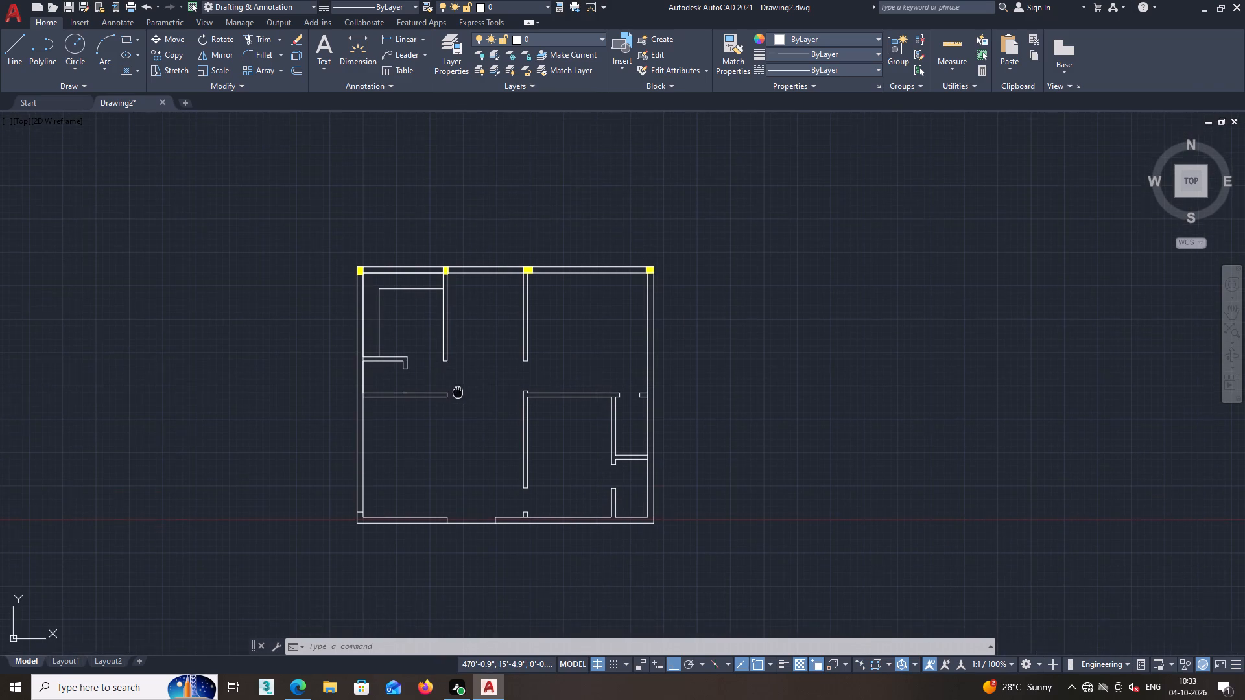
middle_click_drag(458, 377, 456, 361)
Draw a rectangular column outline about 1'-1" by 9" with lines, enclosing the free east end of the long west partition.
left_click(10, 44)
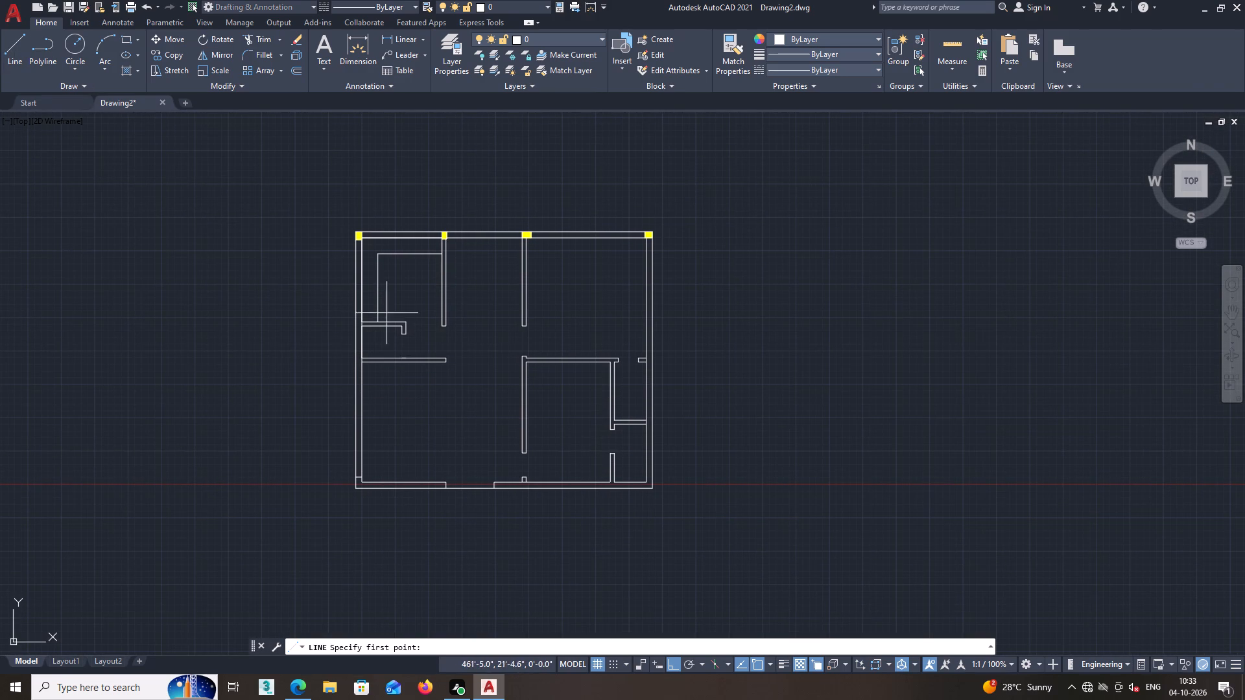
middle_click_drag(397, 303, 394, 266)
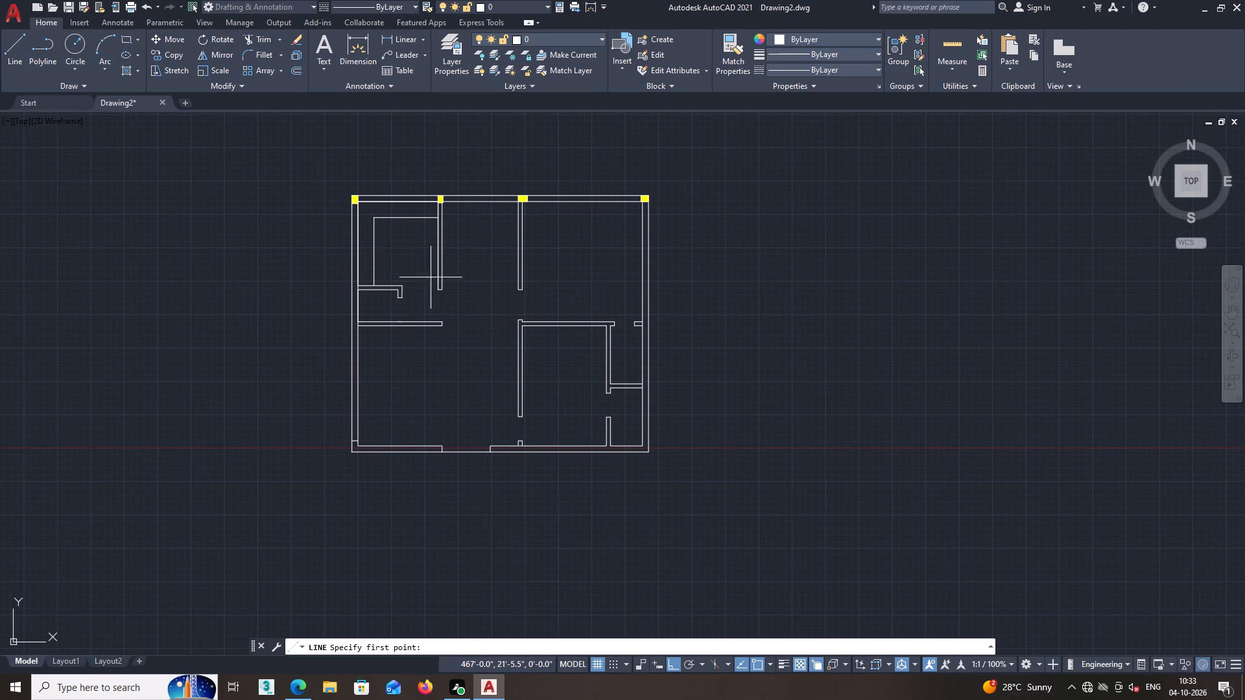
middle_click_drag(604, 356, 572, 380)
scroll(410, 361, "up", 2)
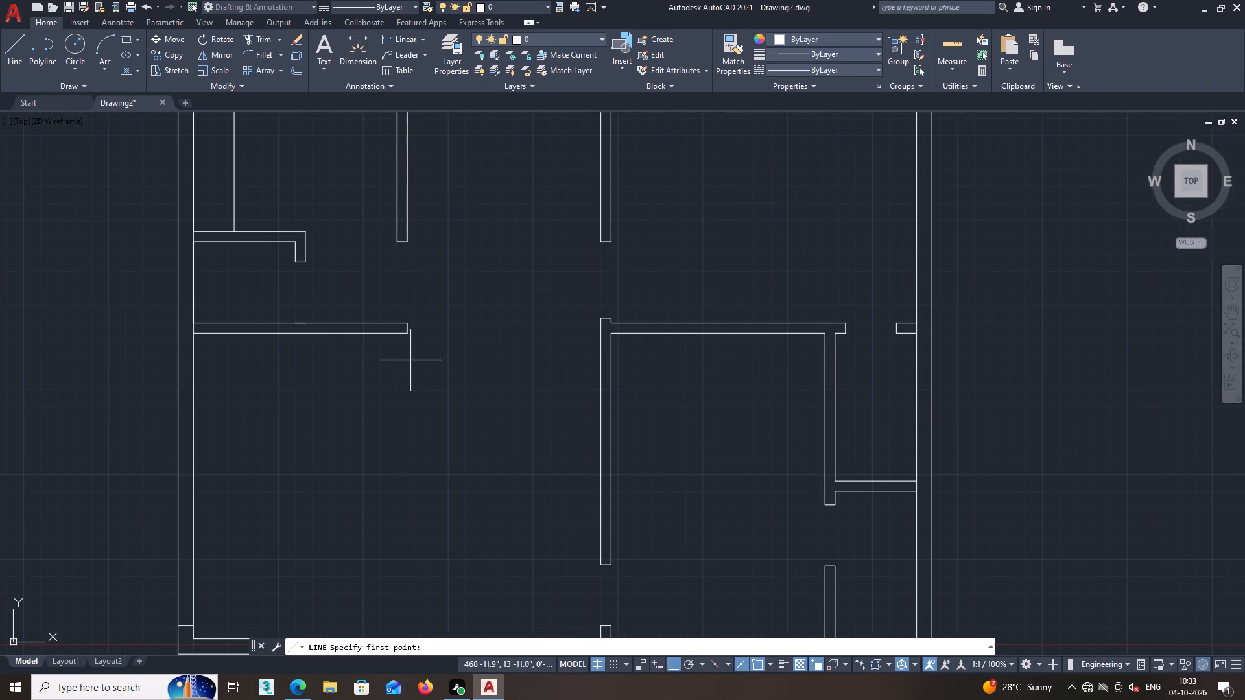
middle_click_drag(397, 352, 387, 384)
scroll(382, 368, "up", 3)
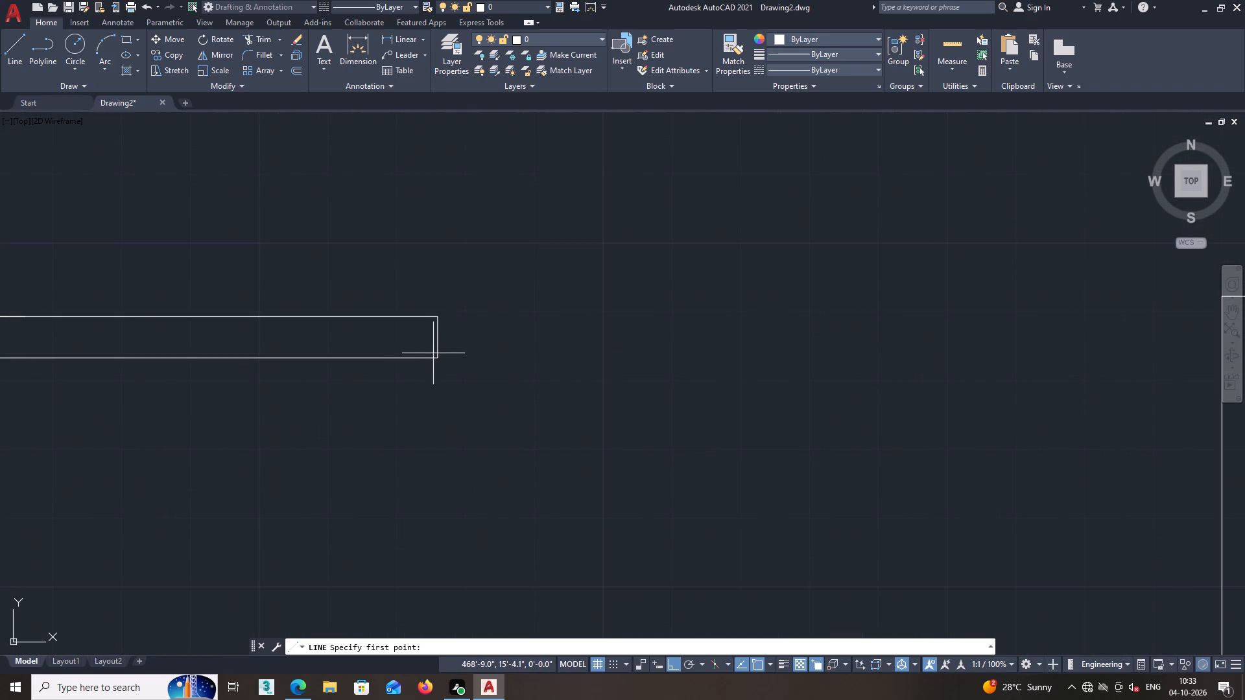
left_click(439, 360)
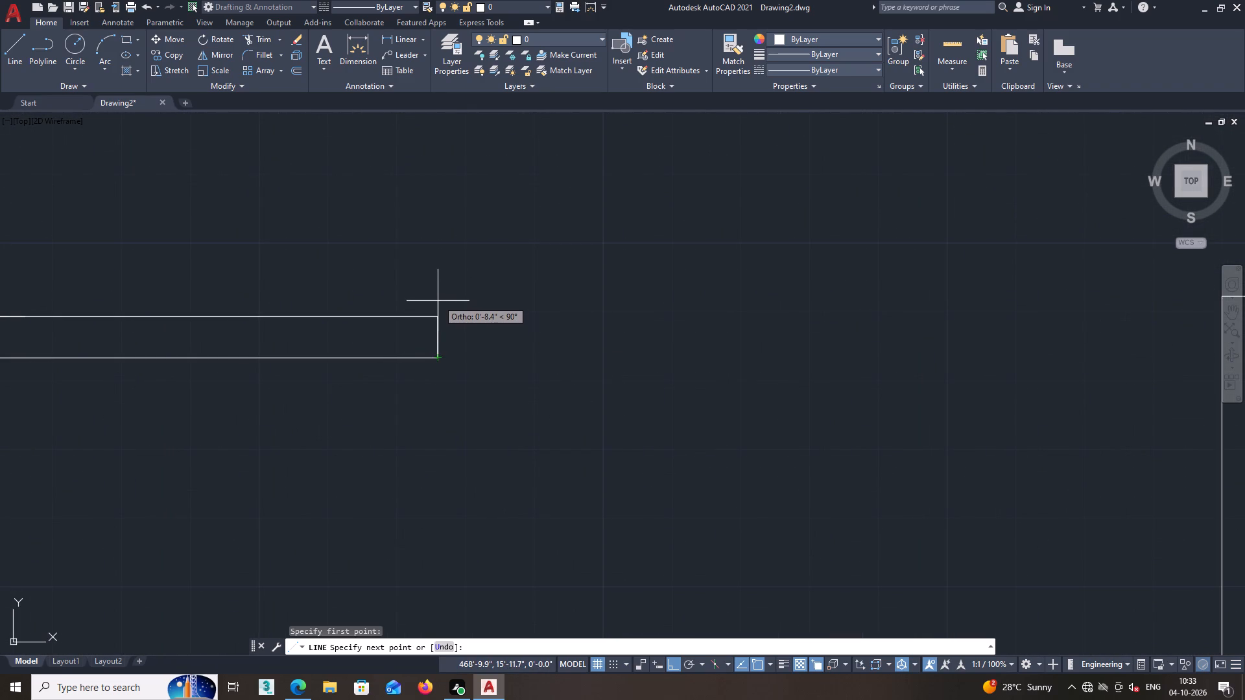
left_click(438, 301)
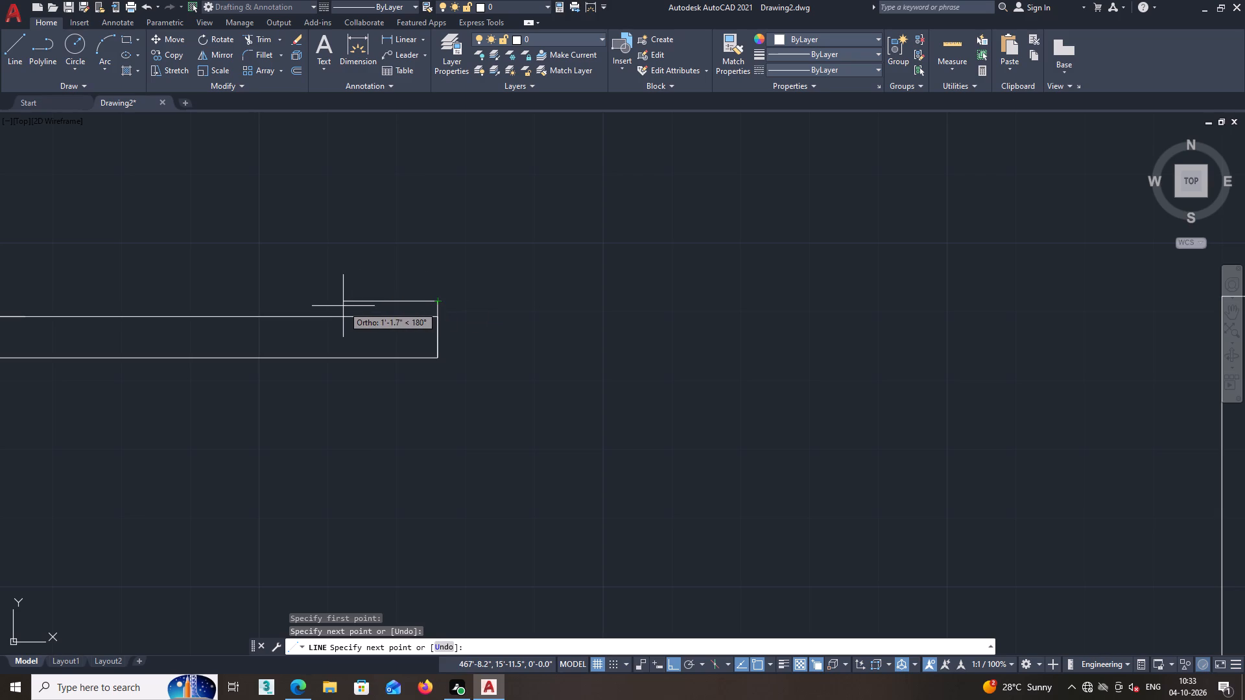
scroll(344, 307, "down", 2)
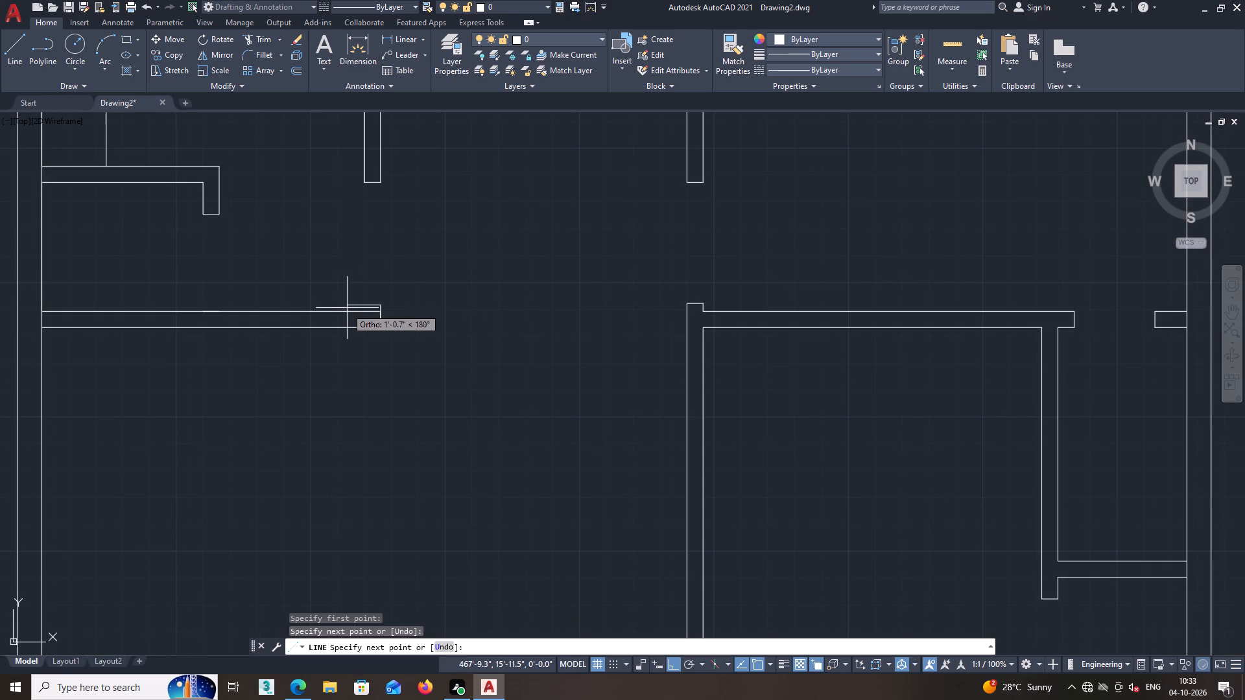
scroll(350, 308, "up", 1)
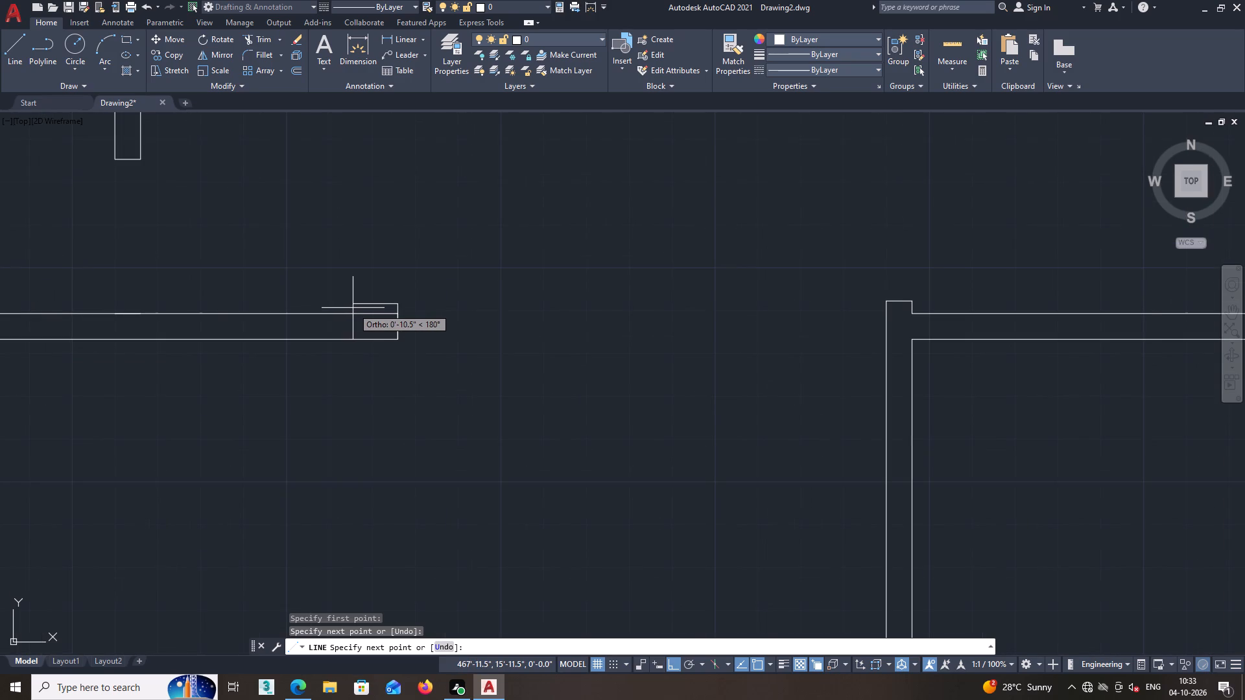
scroll(353, 308, "down", 2)
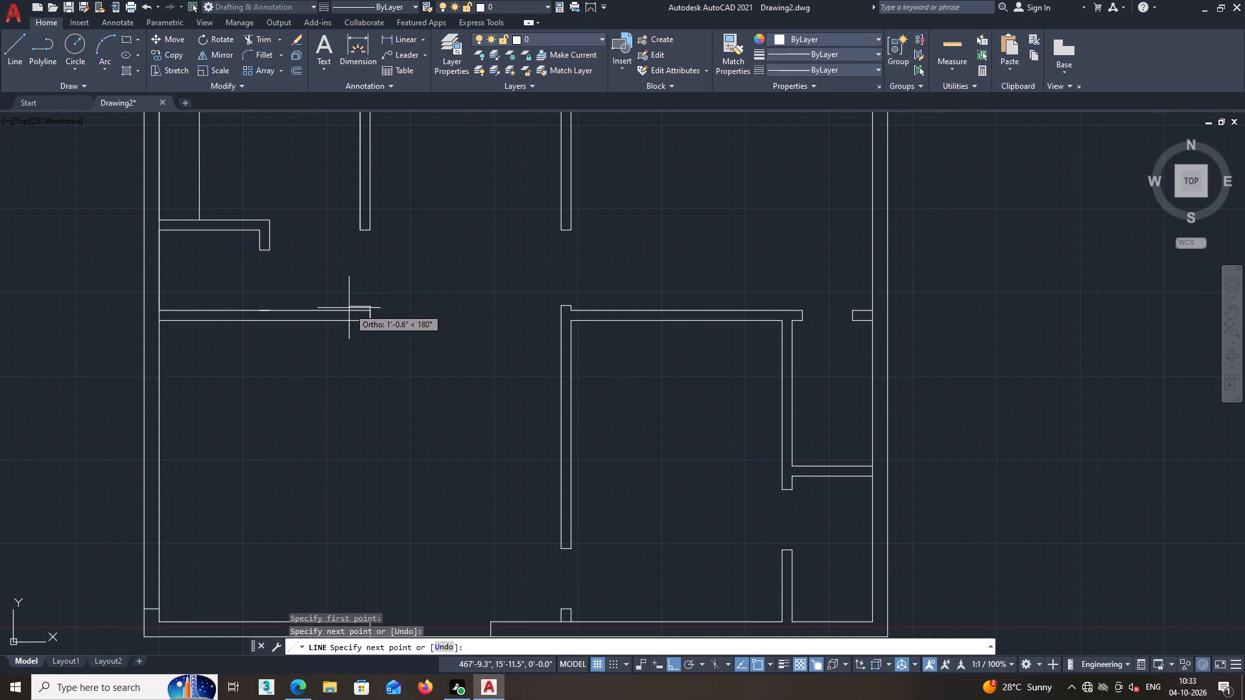
left_click(348, 308)
scroll(348, 329, "up", 2)
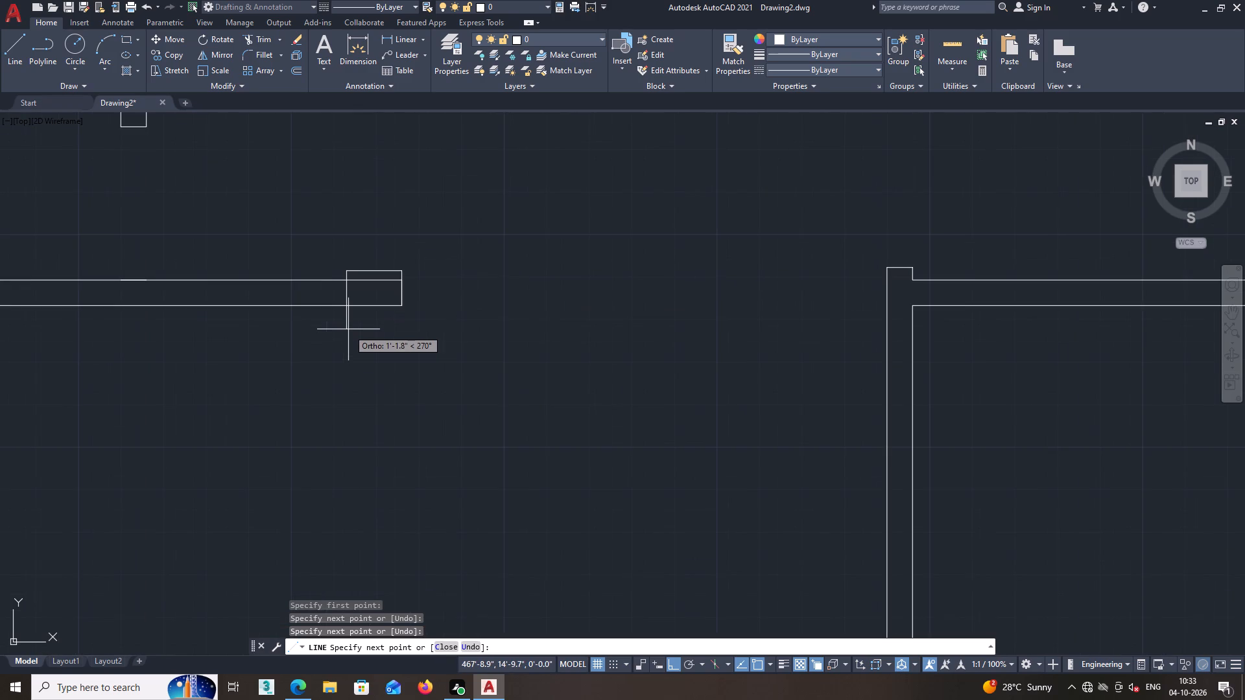
scroll(350, 321, "up", 2)
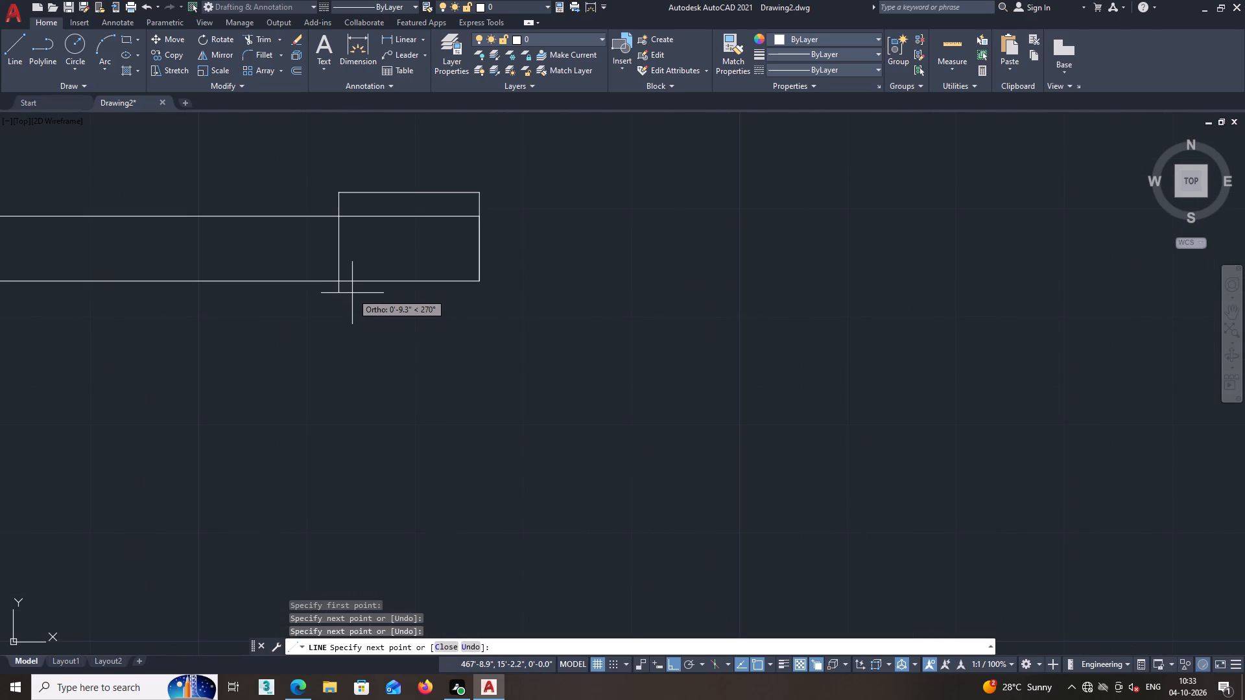
left_click(352, 293)
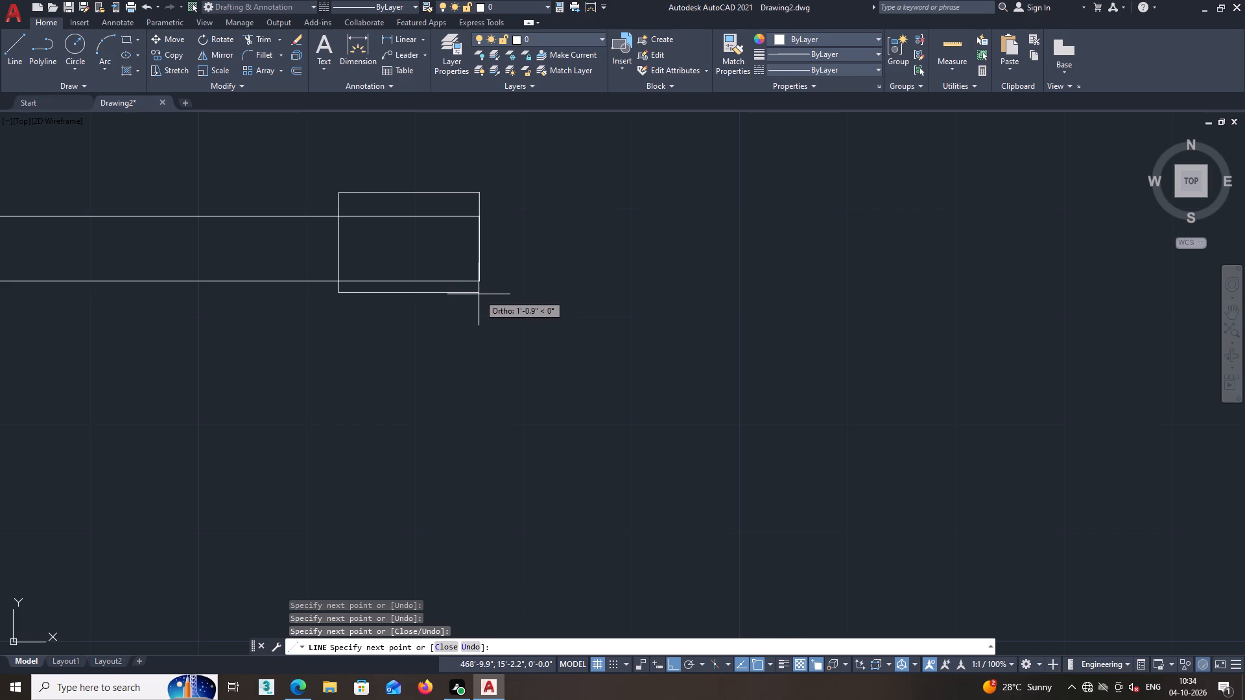
left_click(479, 294)
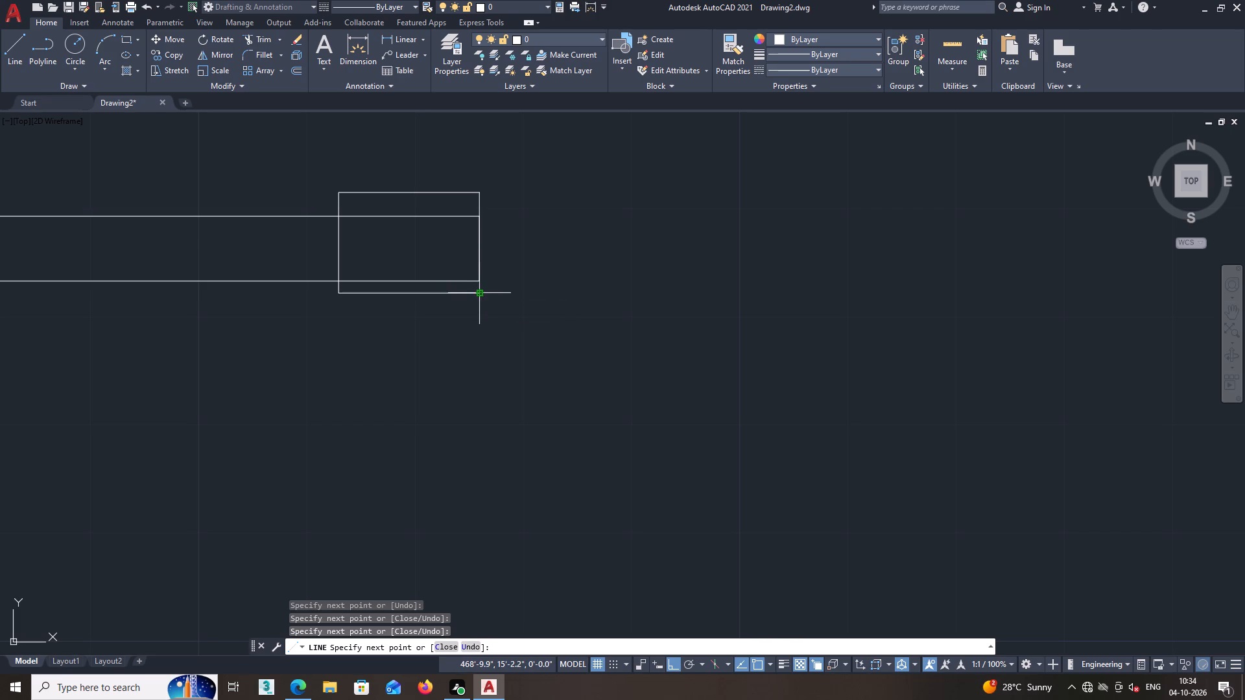
scroll(480, 282, "up", 6)
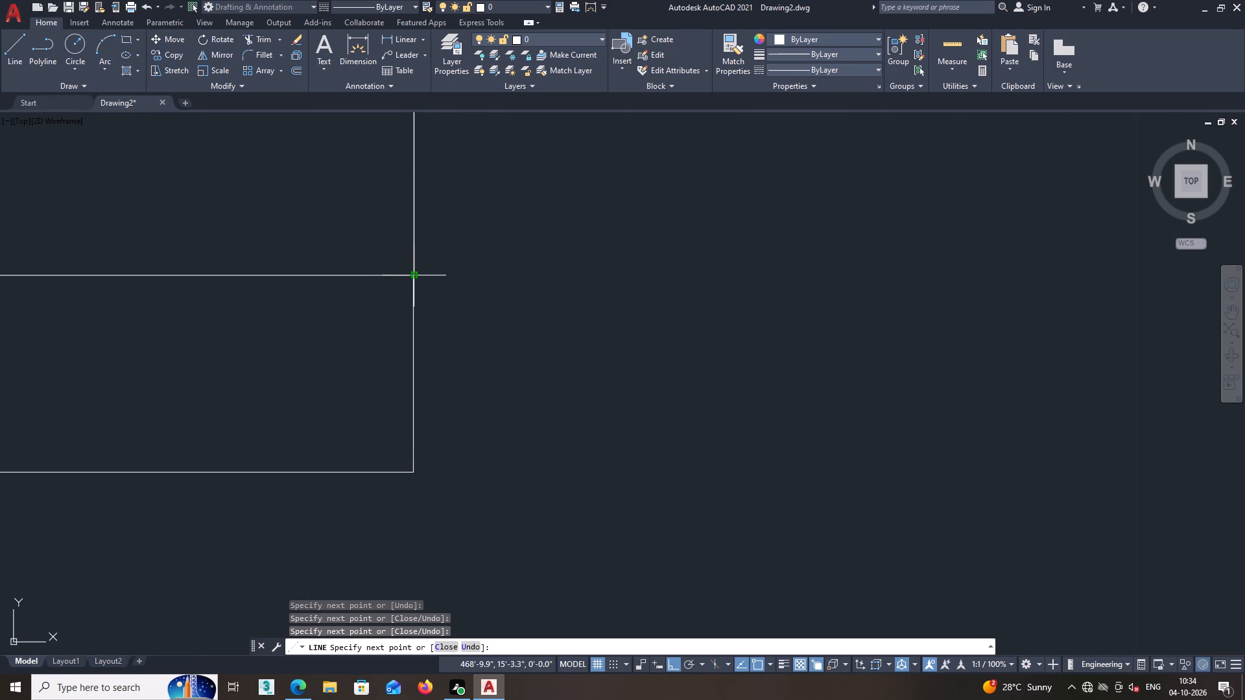
left_click(414, 275)
key("space")
scroll(418, 284, "down", 2)
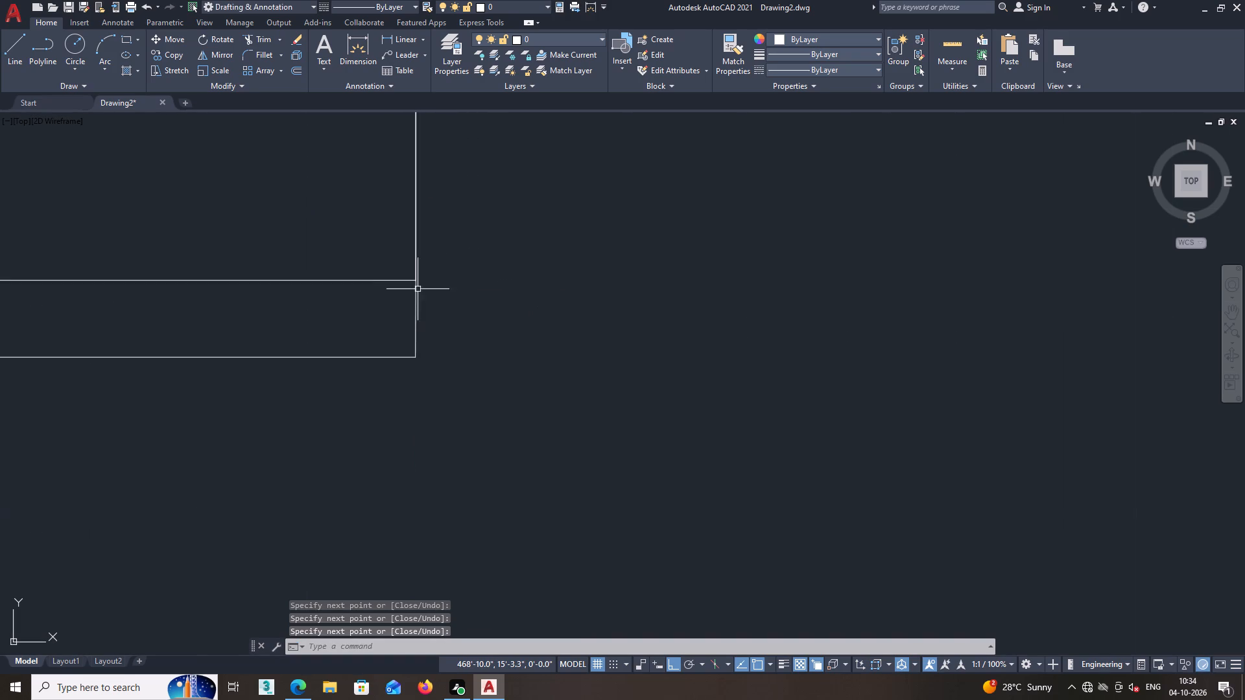
scroll(418, 289, "down", 5)
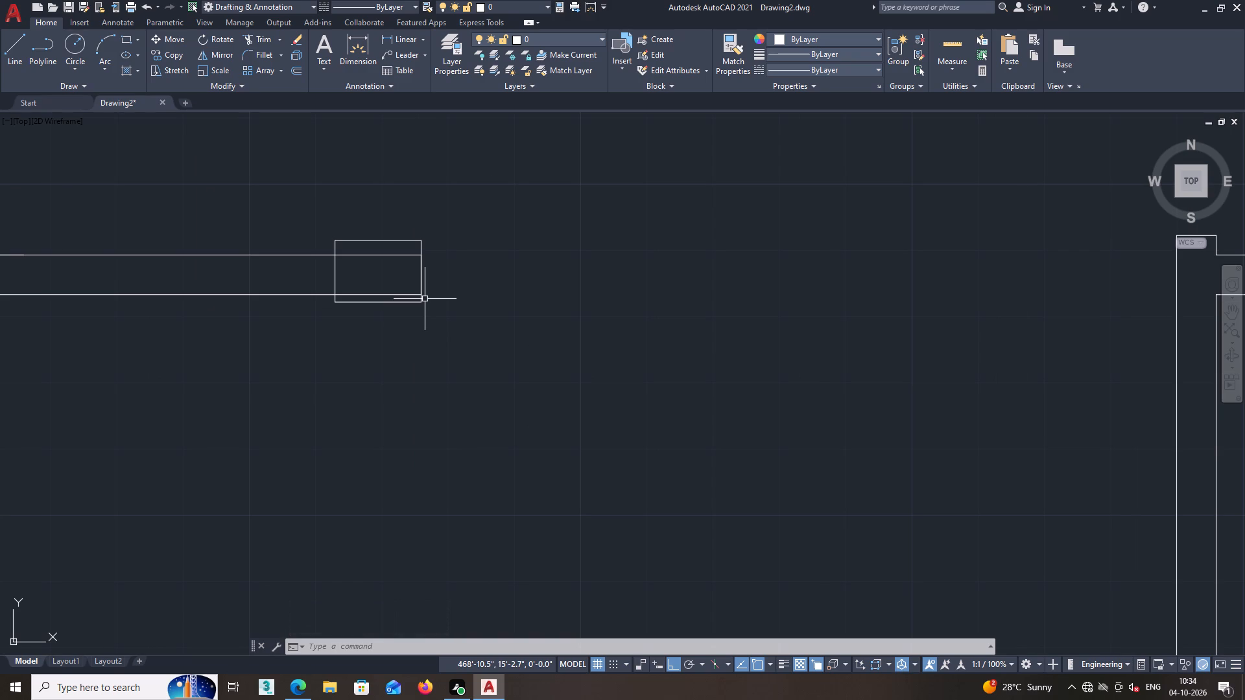
Draw a horizontal line across the new column outline, about 1 inch north of the partition's north face.
left_click(17, 41)
scroll(413, 259, "up", 1)
middle_click_drag(343, 239, 388, 294)
scroll(330, 292, "up", 2)
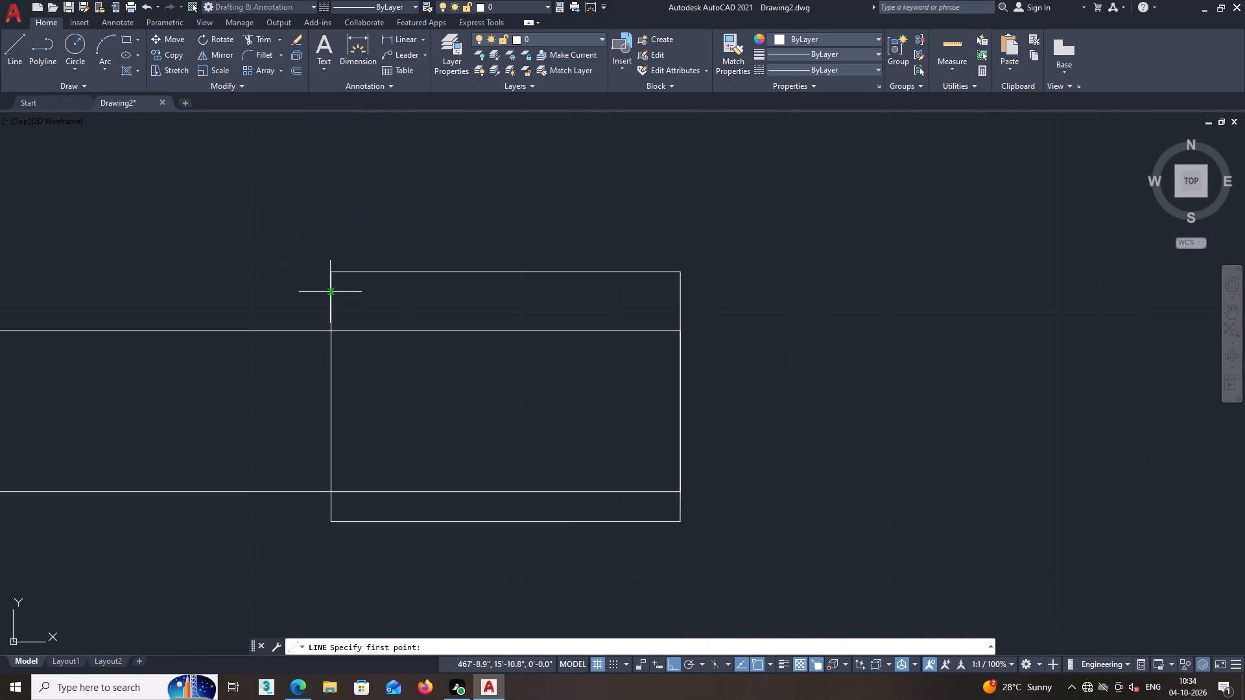
left_click(332, 299)
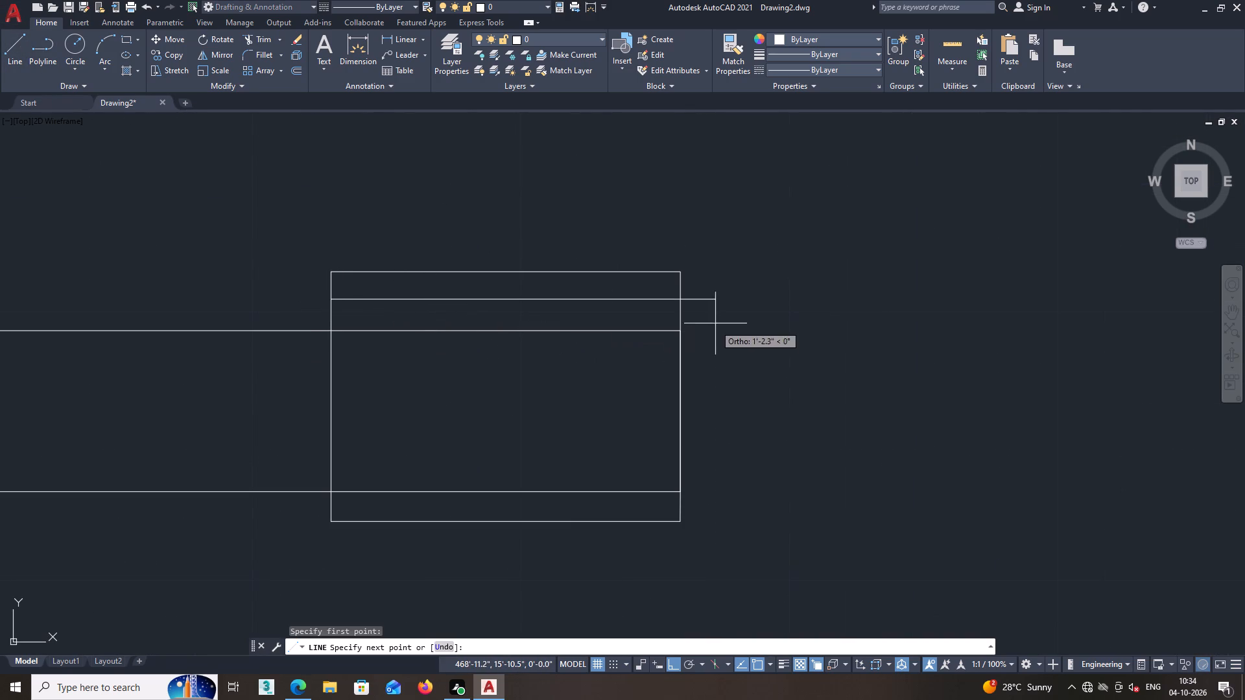
left_click(680, 301)
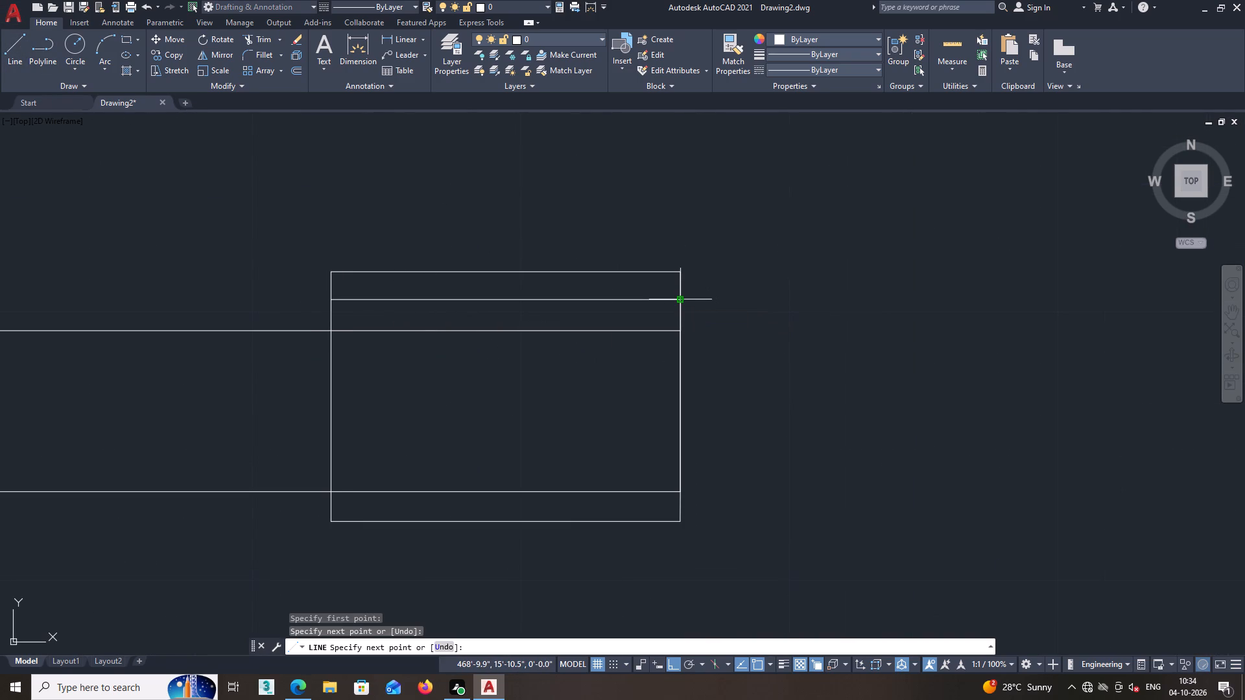
key("space")
Trim away the part of the column outline north of the new horizontal line.
type("tr")
key("Return")
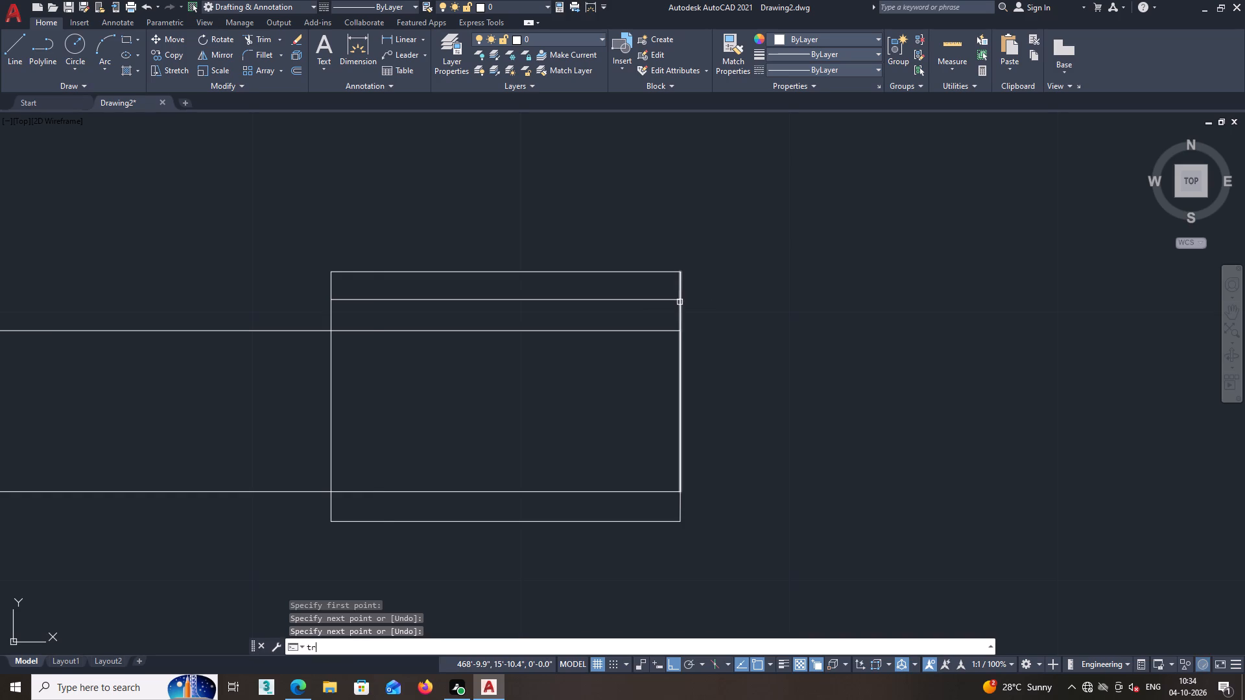
left_click(713, 285)
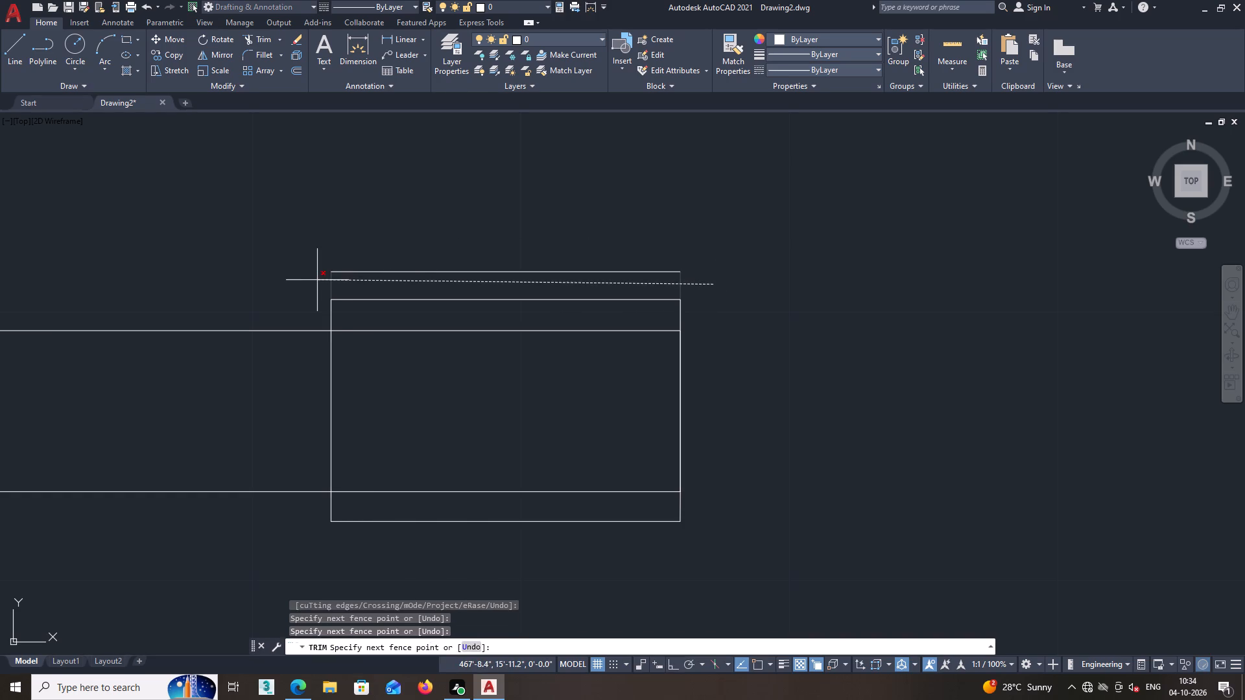
left_click(317, 280)
left_click(368, 237)
left_click(372, 275)
Trim the partition's north and south face lines inside the column outline.
scroll(405, 280, "down", 2)
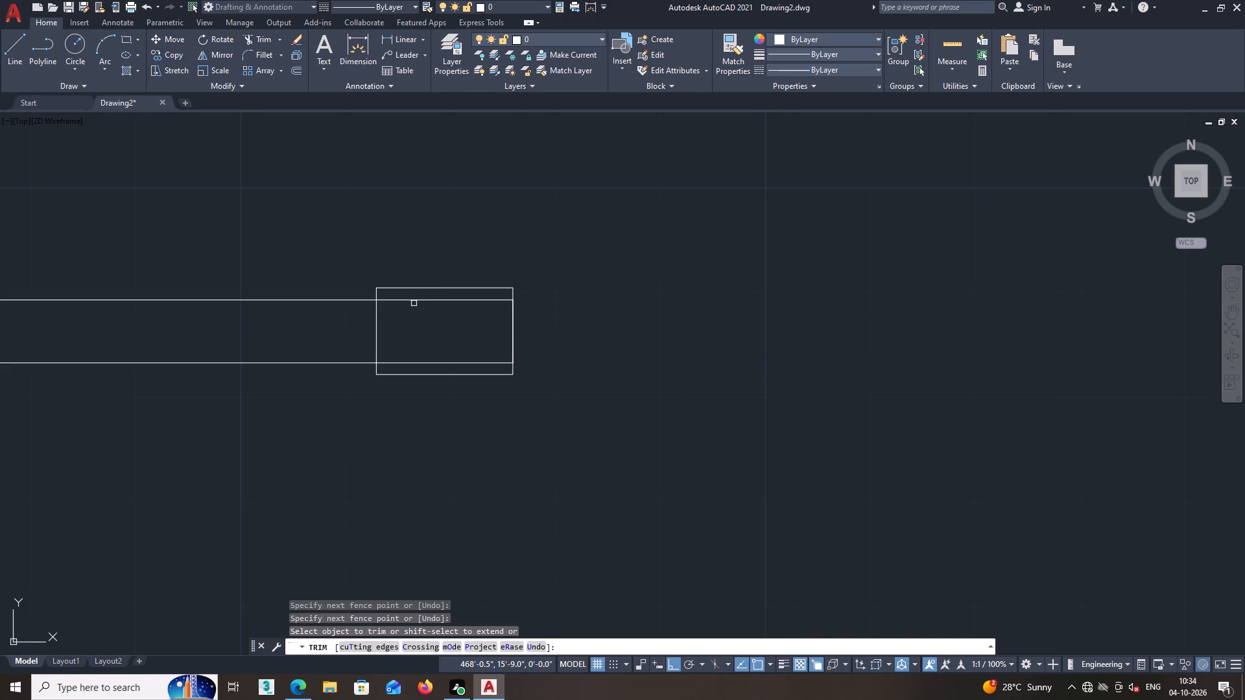
scroll(416, 294, "up", 1)
left_click(416, 296)
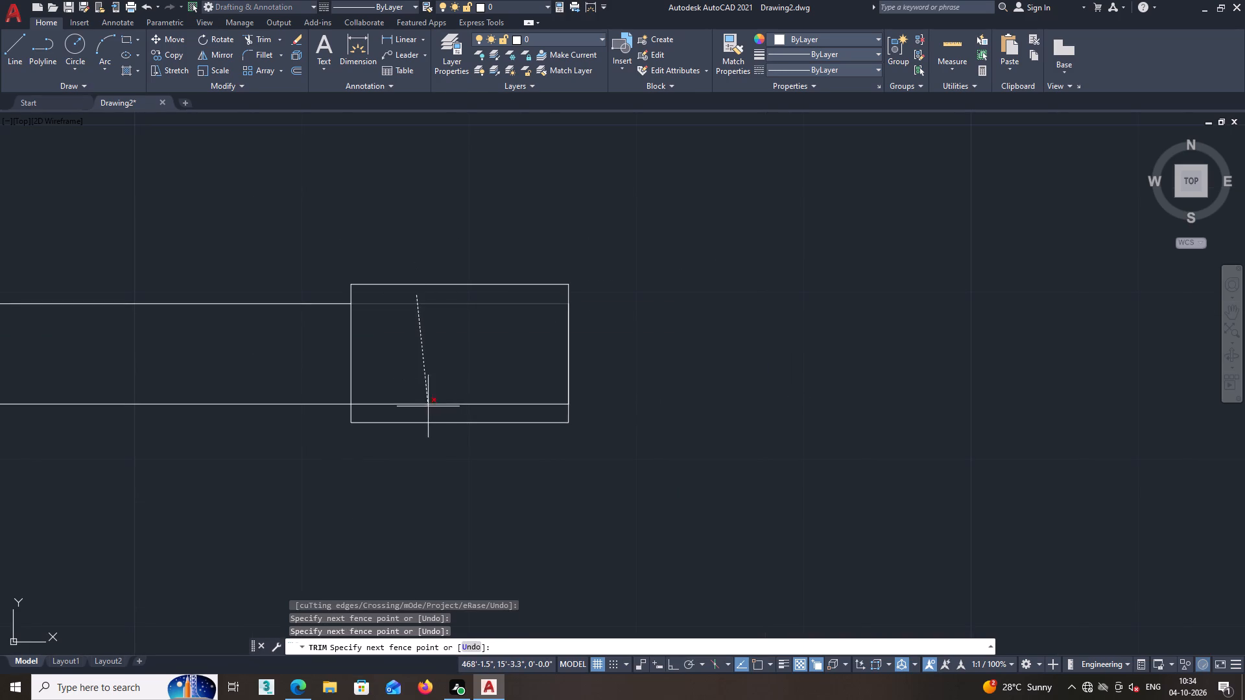
left_click(428, 408)
middle_click_drag(444, 381, 481, 329)
scroll(488, 321, "down", 3)
scroll(507, 379, "down", 1)
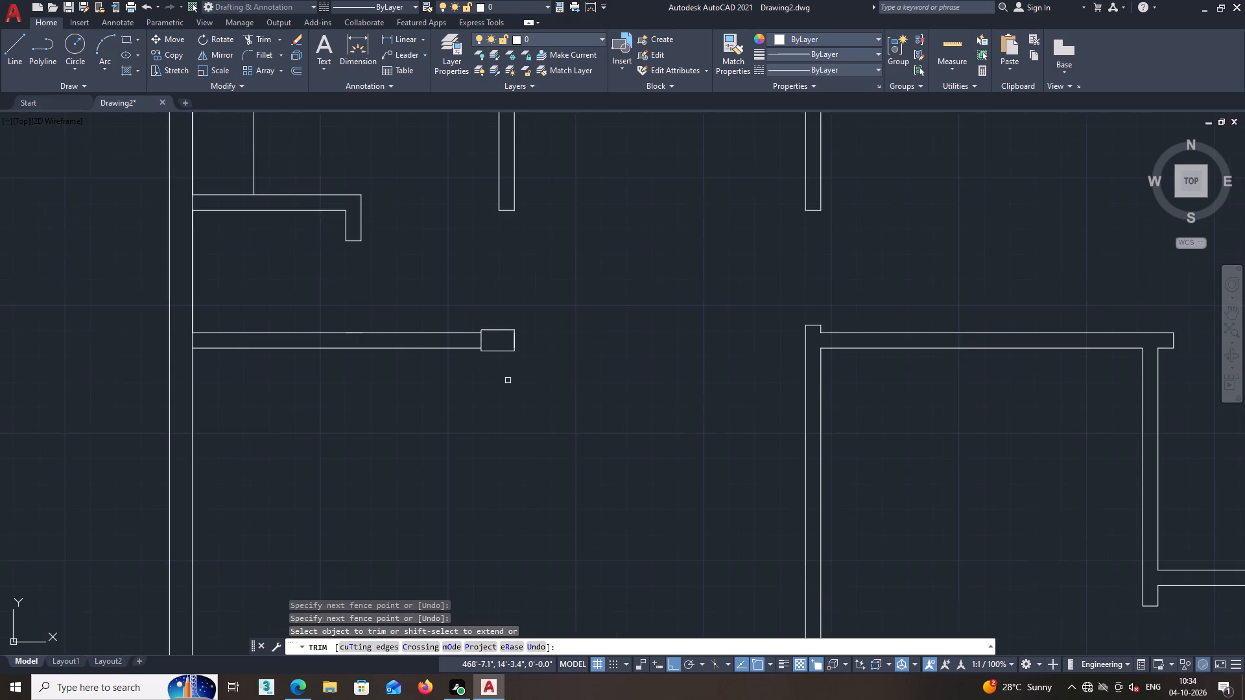
scroll(516, 386, "down", 1)
middle_click_drag(517, 386, 503, 377)
key("space")
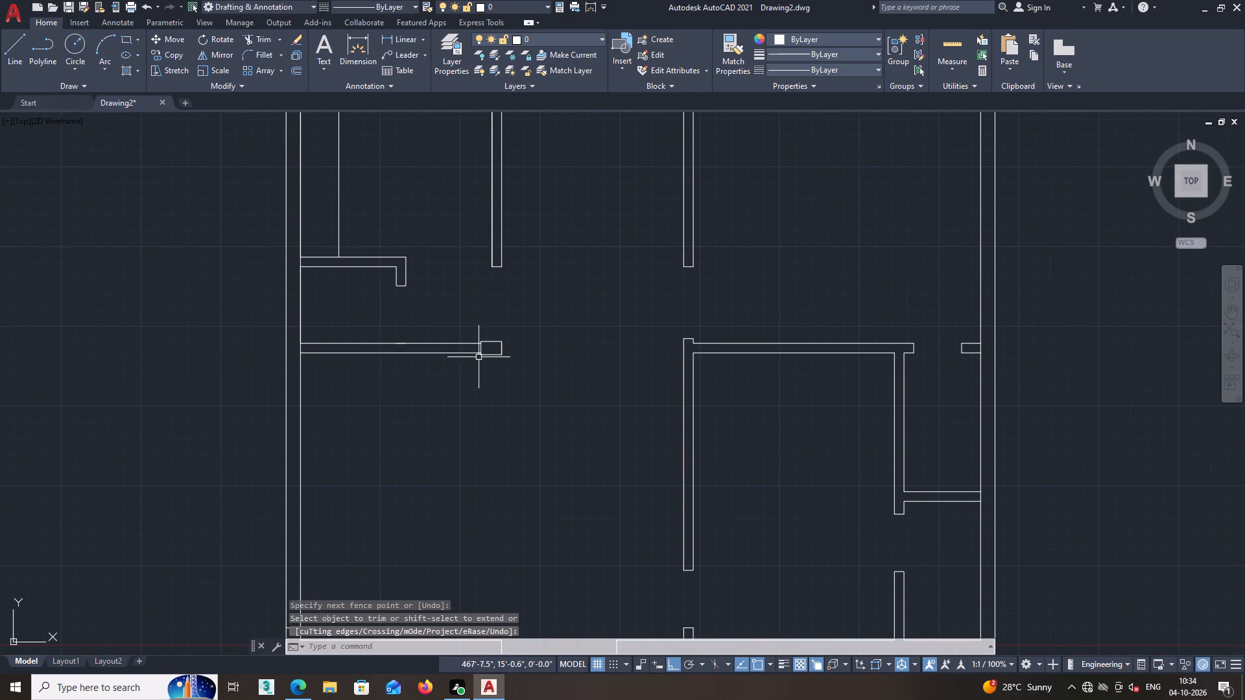
Hatch the column outline at the west partition's east end with solid yellow.
key("h")
key("Return")
scroll(494, 345, "up", 1)
left_click(489, 351)
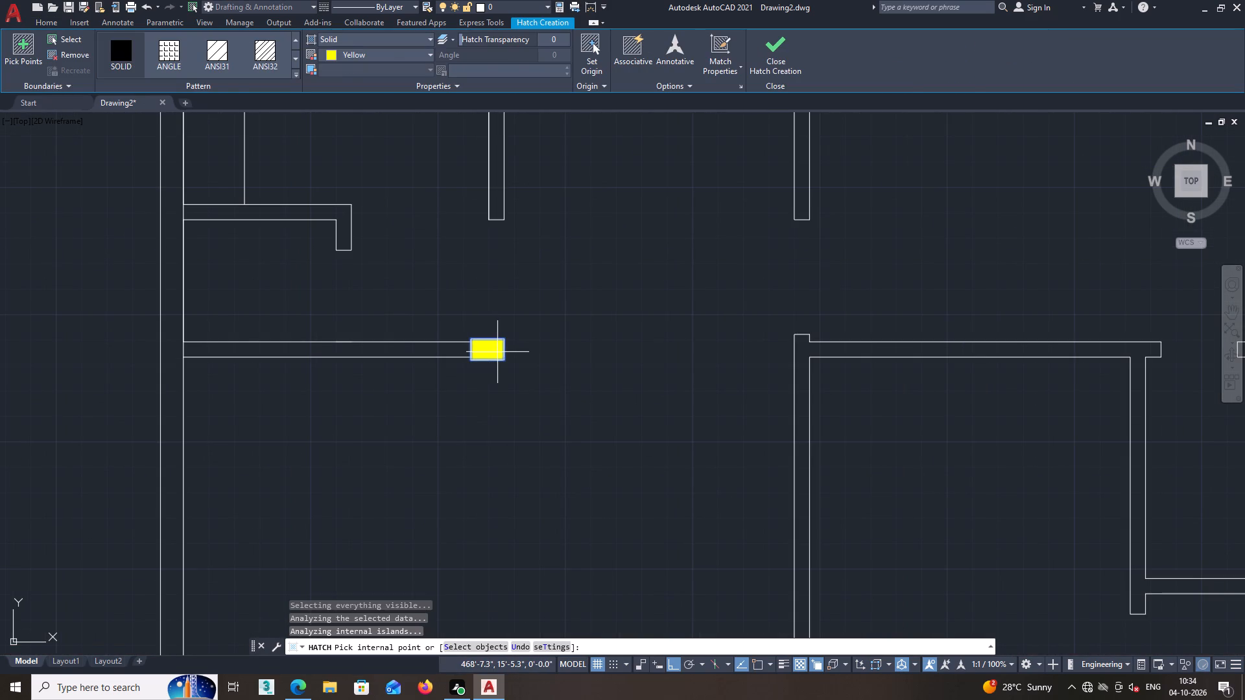
key("space")
scroll(610, 385, "down", 2)
middle_click_drag(637, 404, 636, 404)
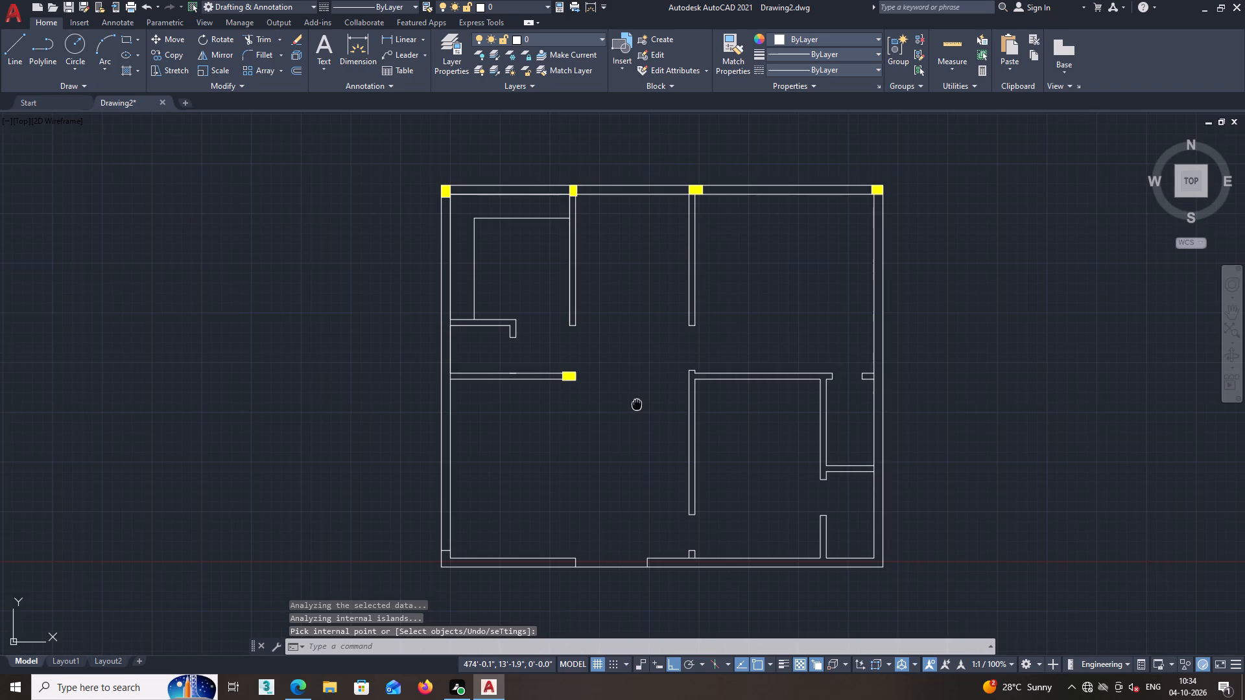
Delete the short stray line lying on the west partition's north face.
middle_click_drag(636, 404, 570, 395)
scroll(570, 401, "down", 3)
middle_click_drag(578, 408, 539, 404)
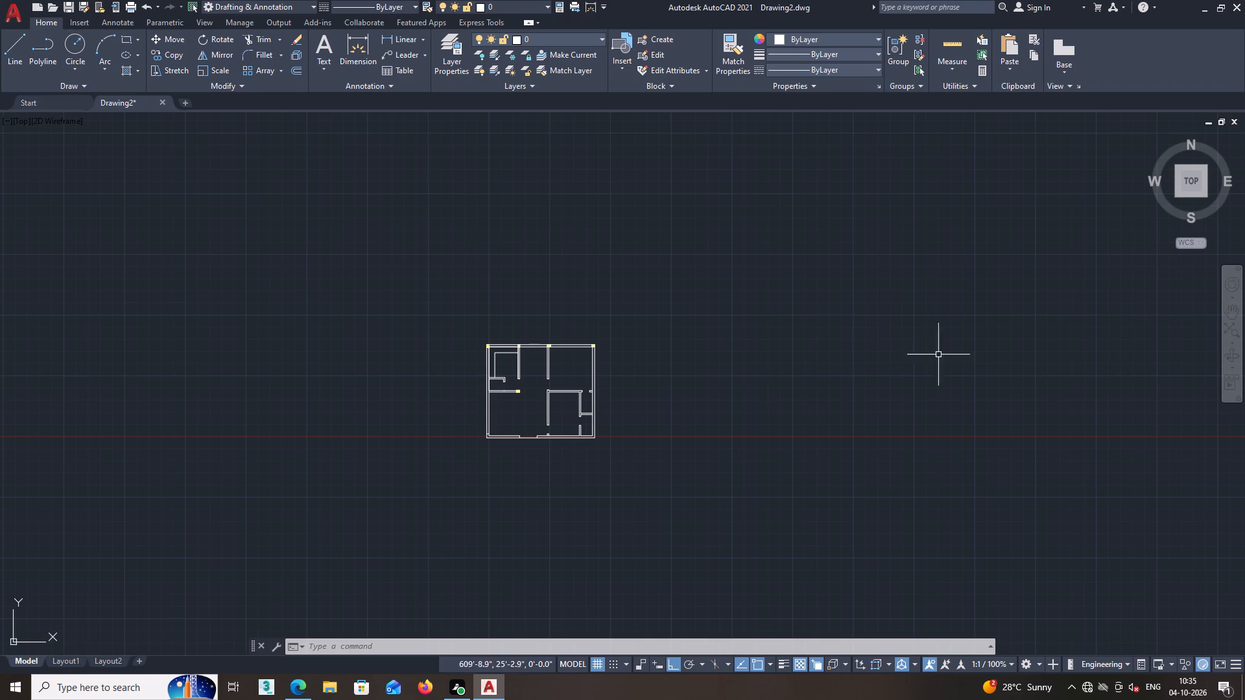
scroll(517, 388, "up", 2)
middle_click_drag(525, 407, 475, 370)
scroll(409, 363, "up", 2)
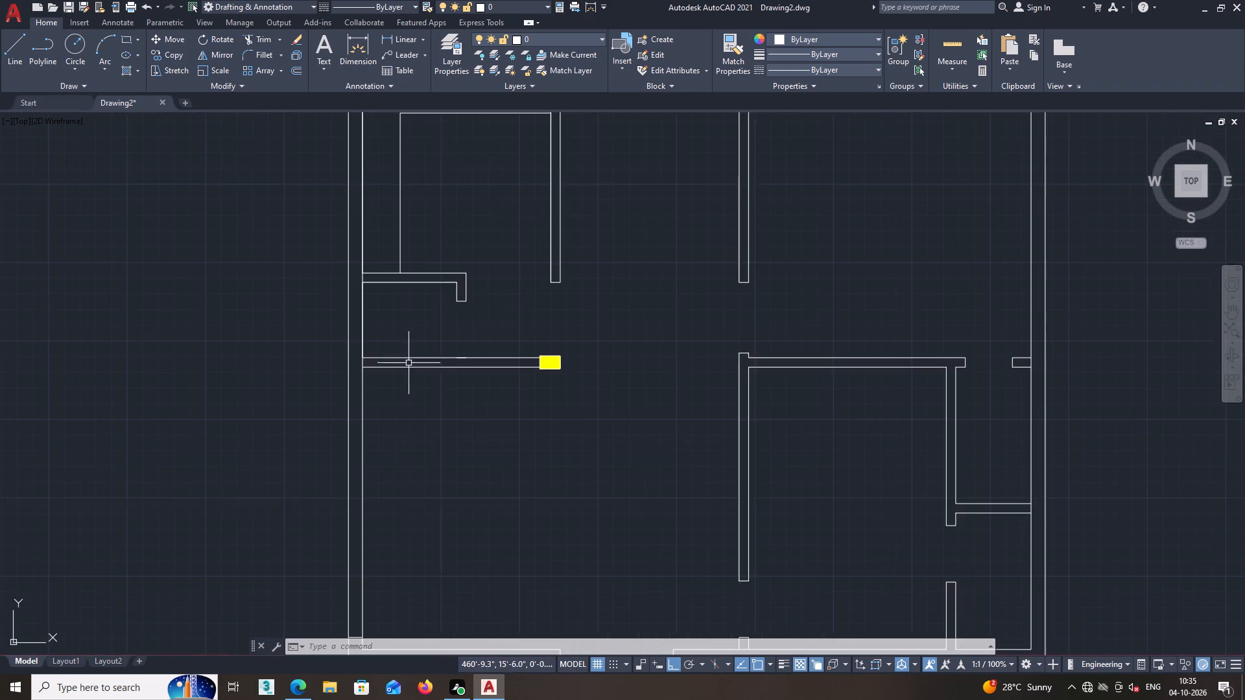
scroll(409, 363, "up", 4)
scroll(487, 379, "up", 1)
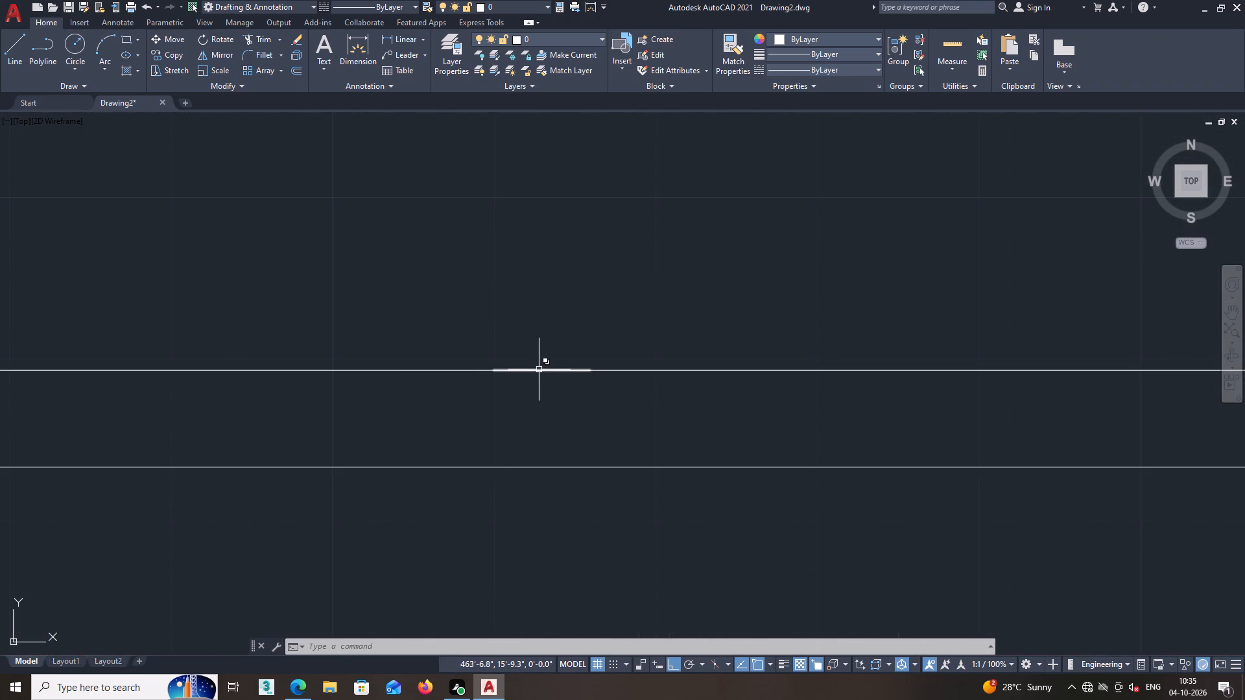
left_click(539, 369)
key("Delete")
key("Delete")
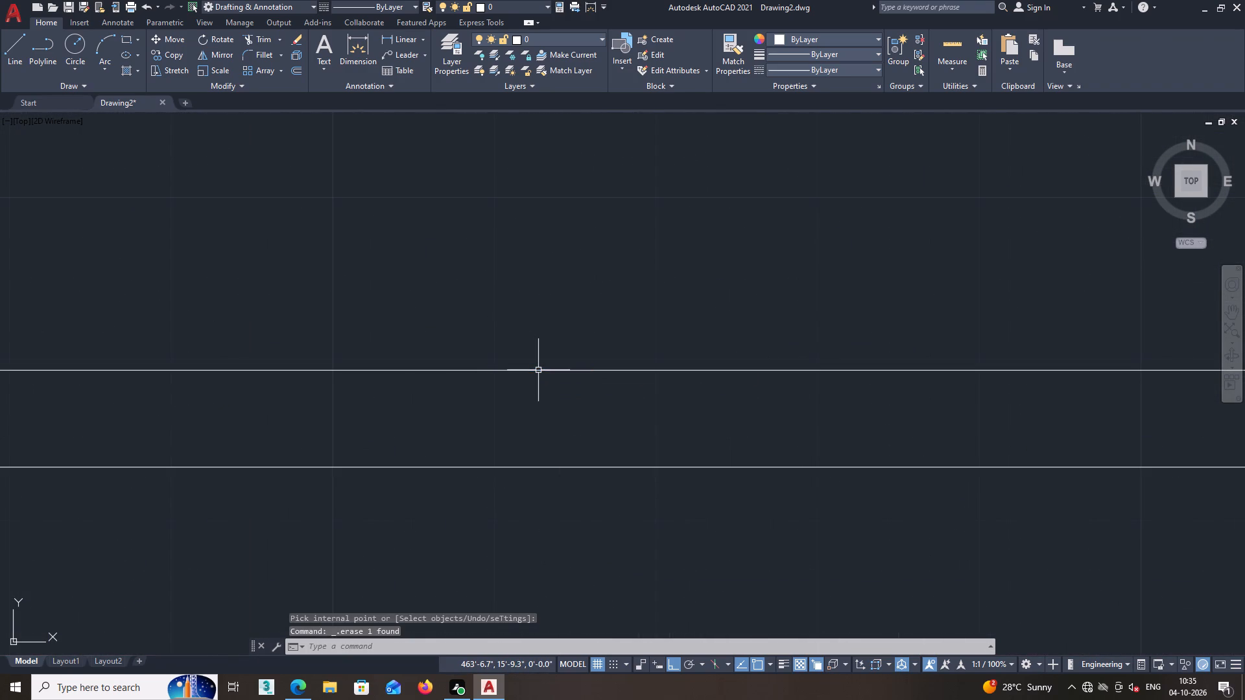
Draw a horizontal line across the west outer wall, in line with the west partition's north face.
scroll(543, 369, "down", 4)
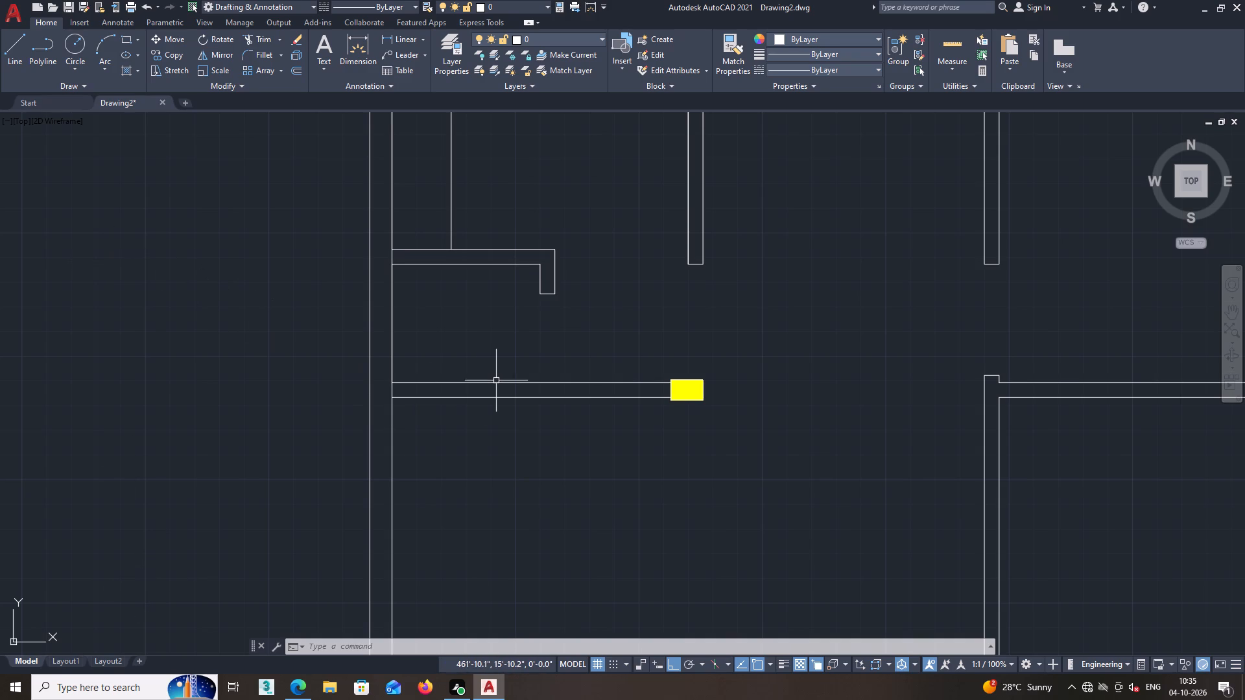
scroll(497, 380, "down", 1)
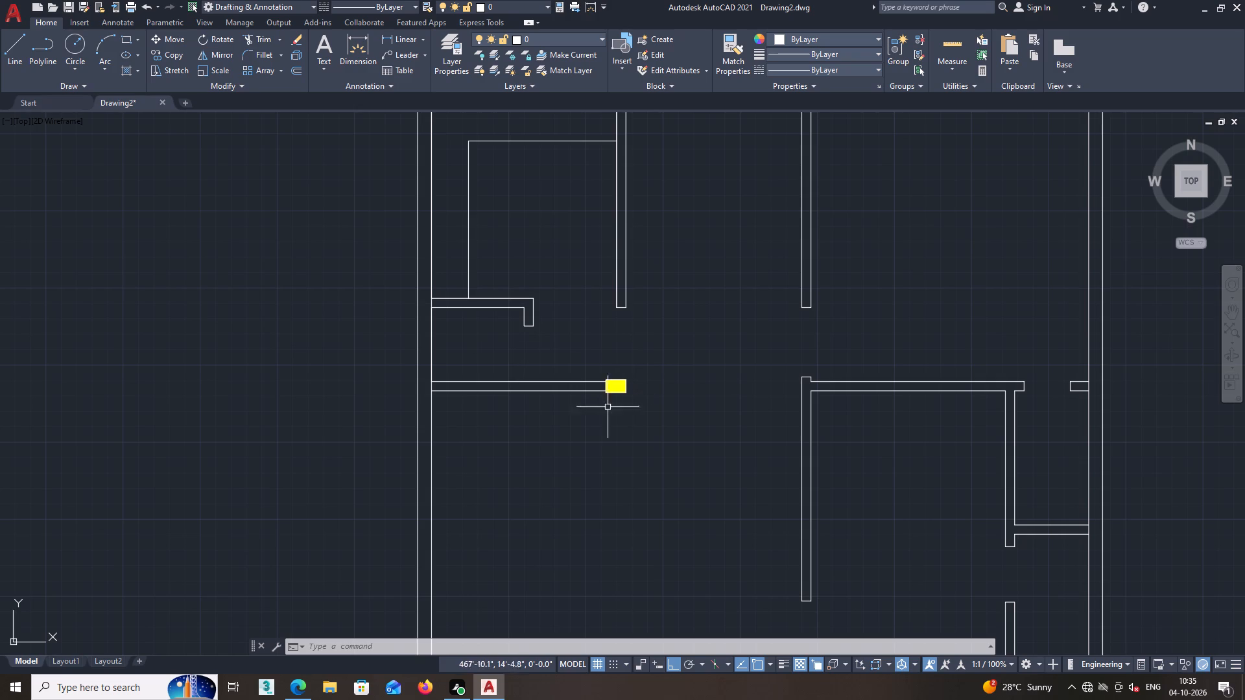
middle_click_drag(489, 443, 489, 447)
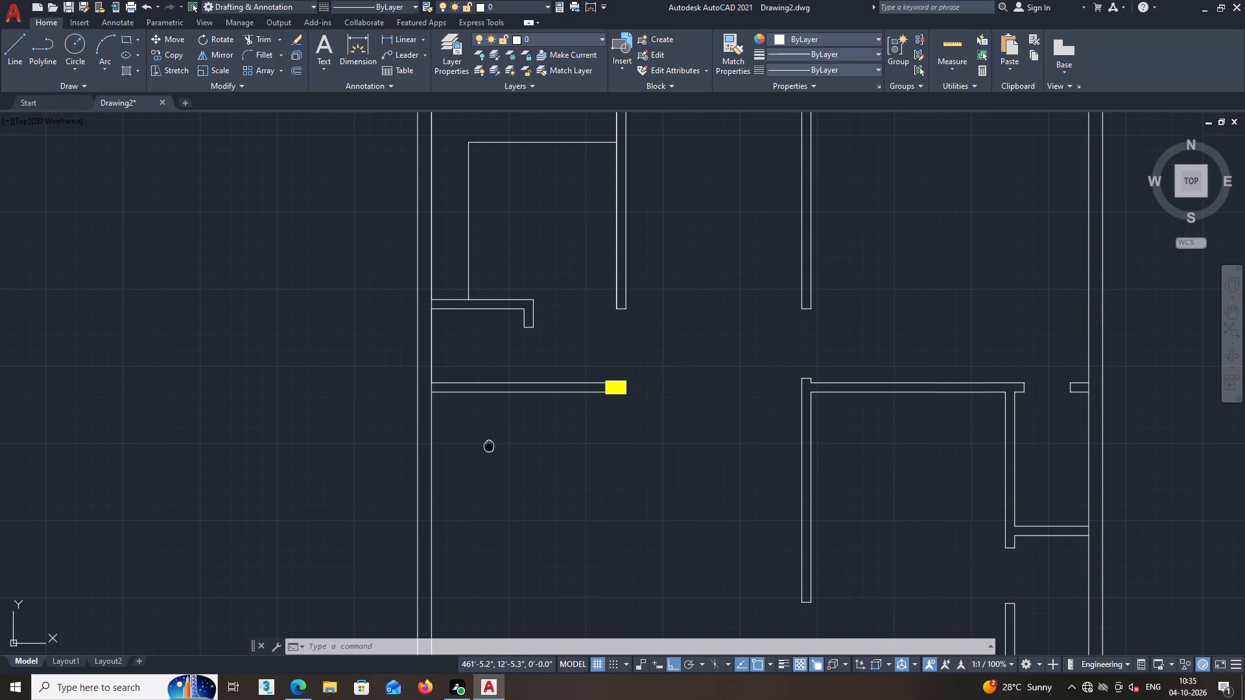
middle_click_drag(489, 447, 496, 464)
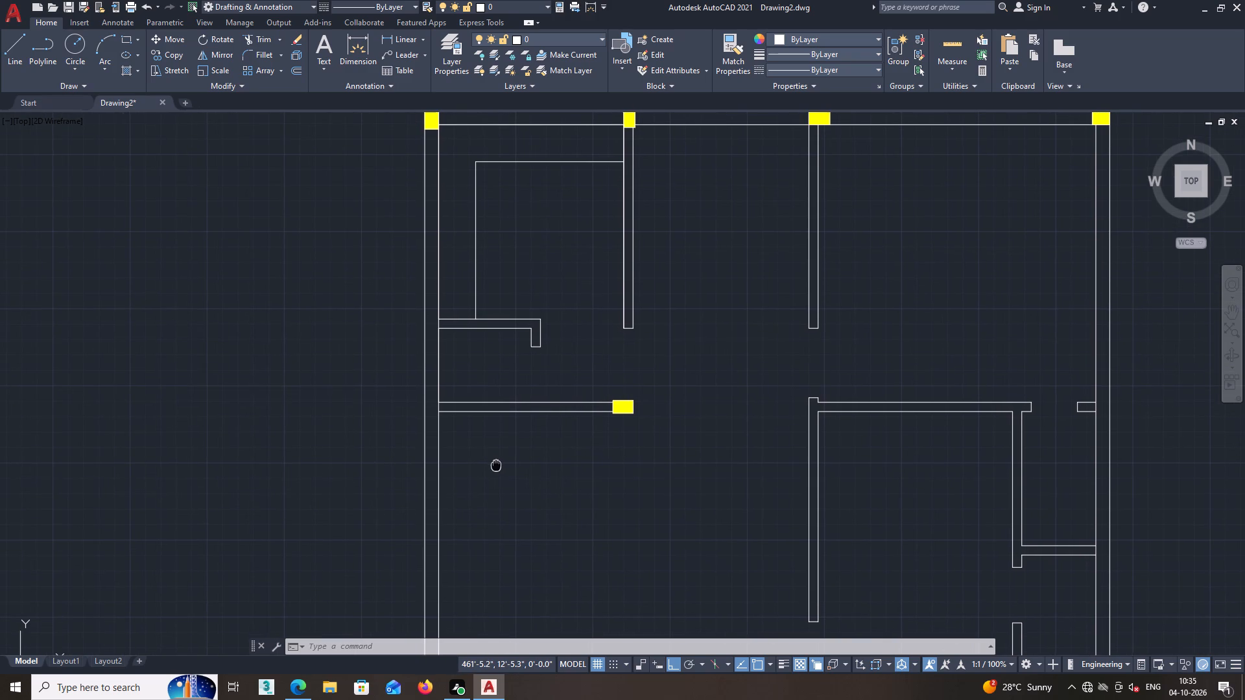
middle_click_drag(496, 464, 500, 492)
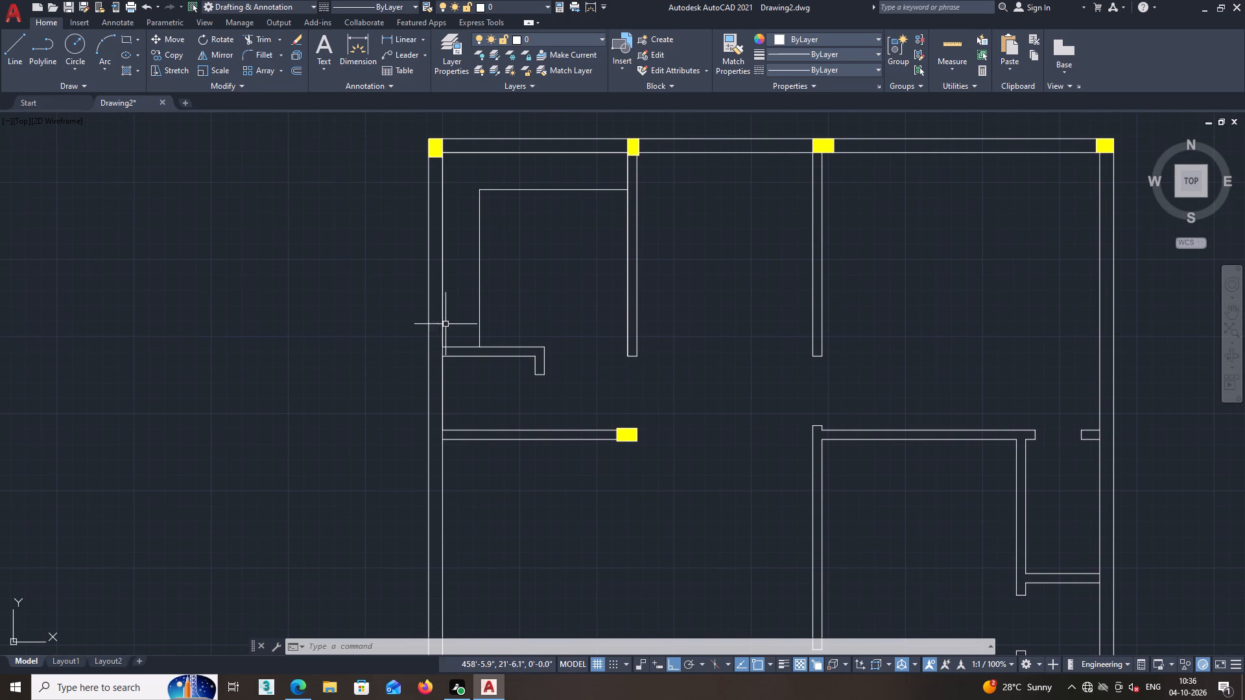
middle_click_drag(445, 331, 439, 367)
middle_click_drag(436, 351, 418, 276)
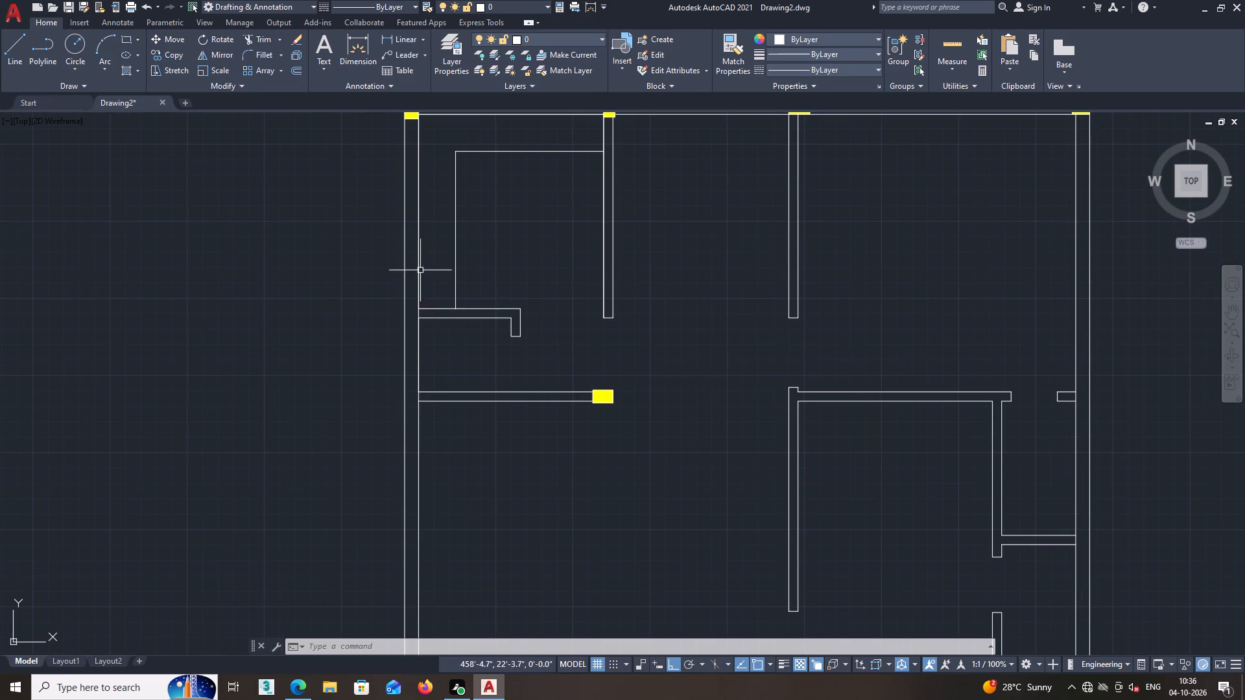
left_click(21, 41)
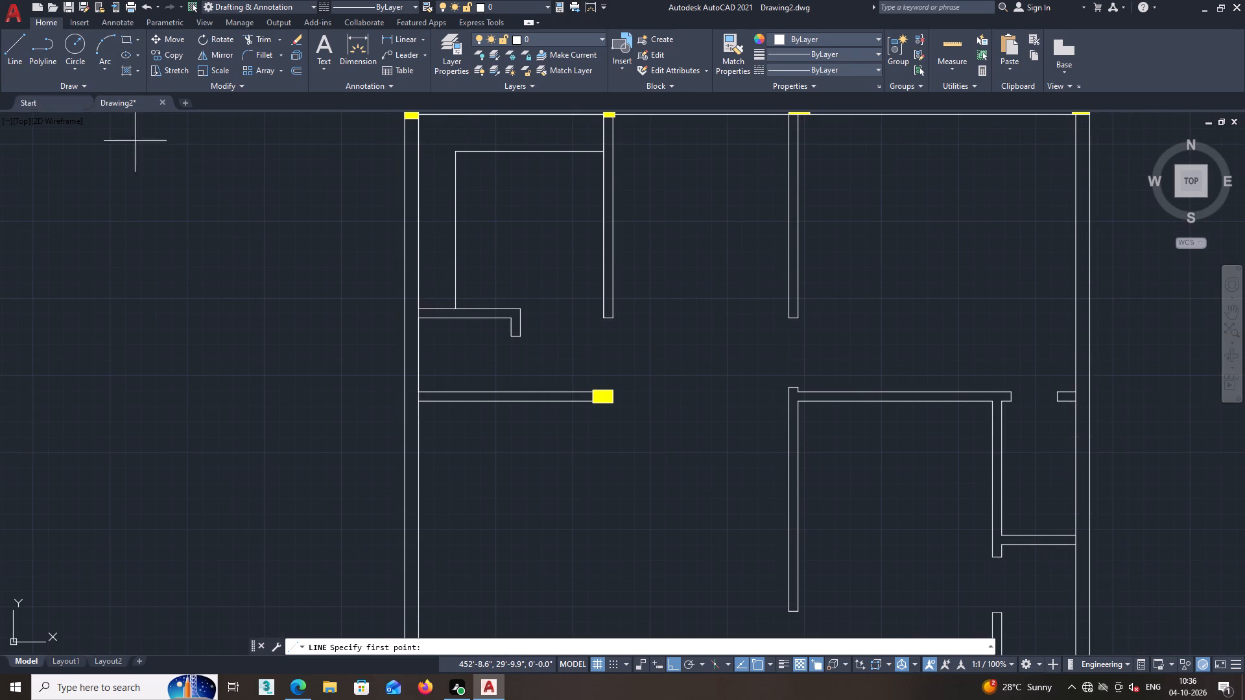
middle_click_drag(441, 414, 472, 408)
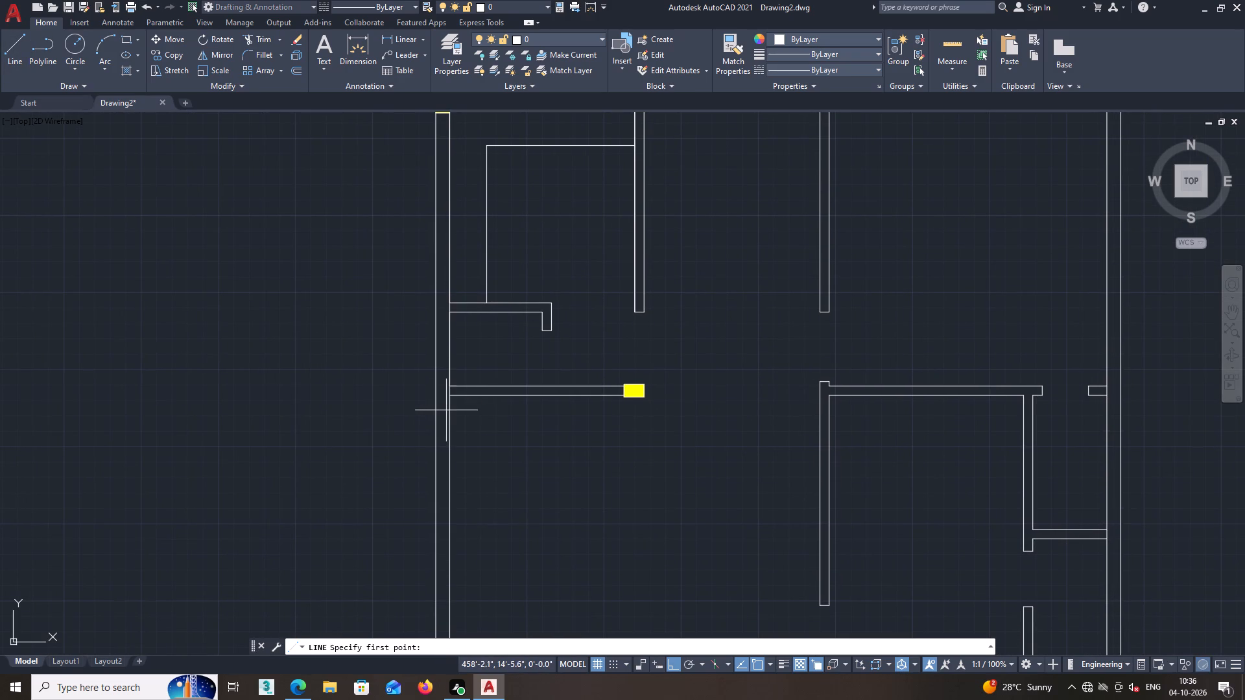
scroll(440, 401, "up", 3)
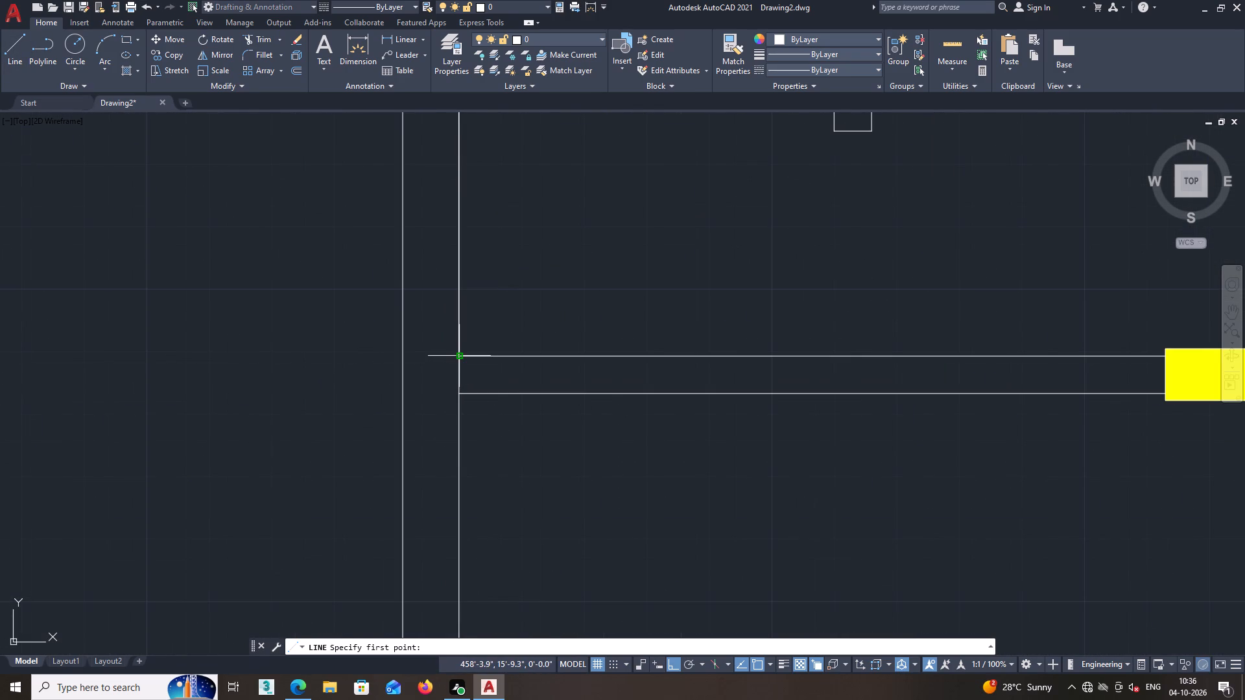
left_click(458, 356)
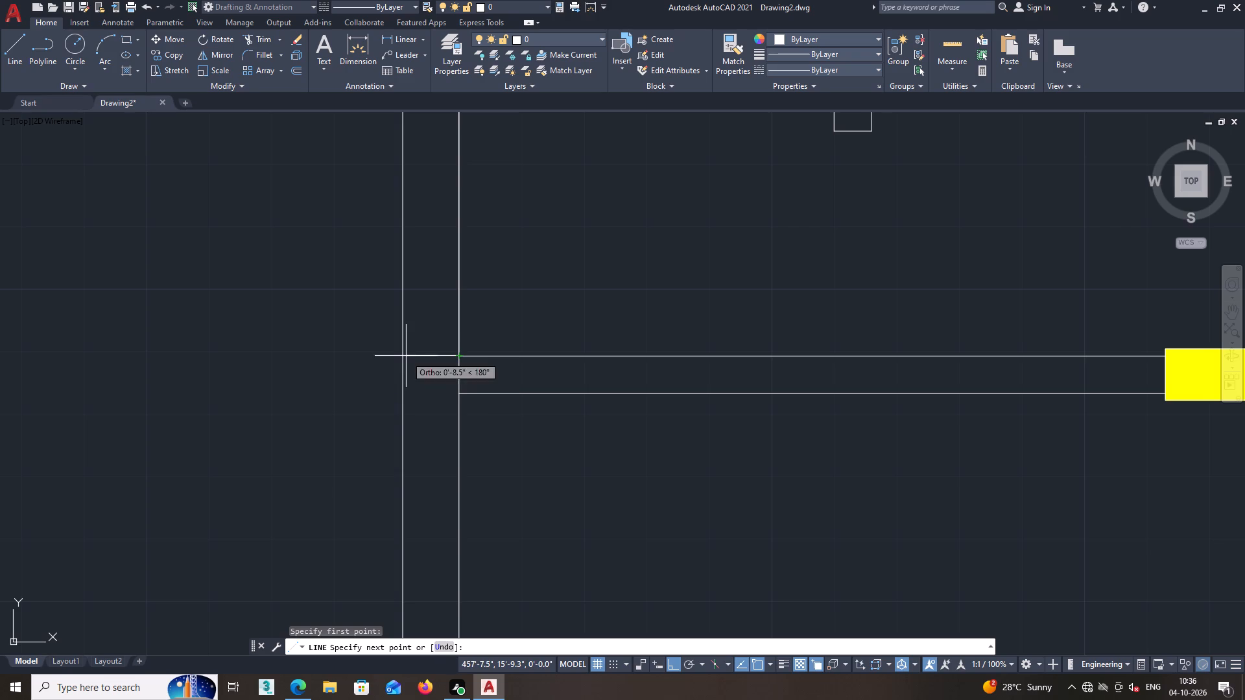
left_click(403, 356)
key("space")
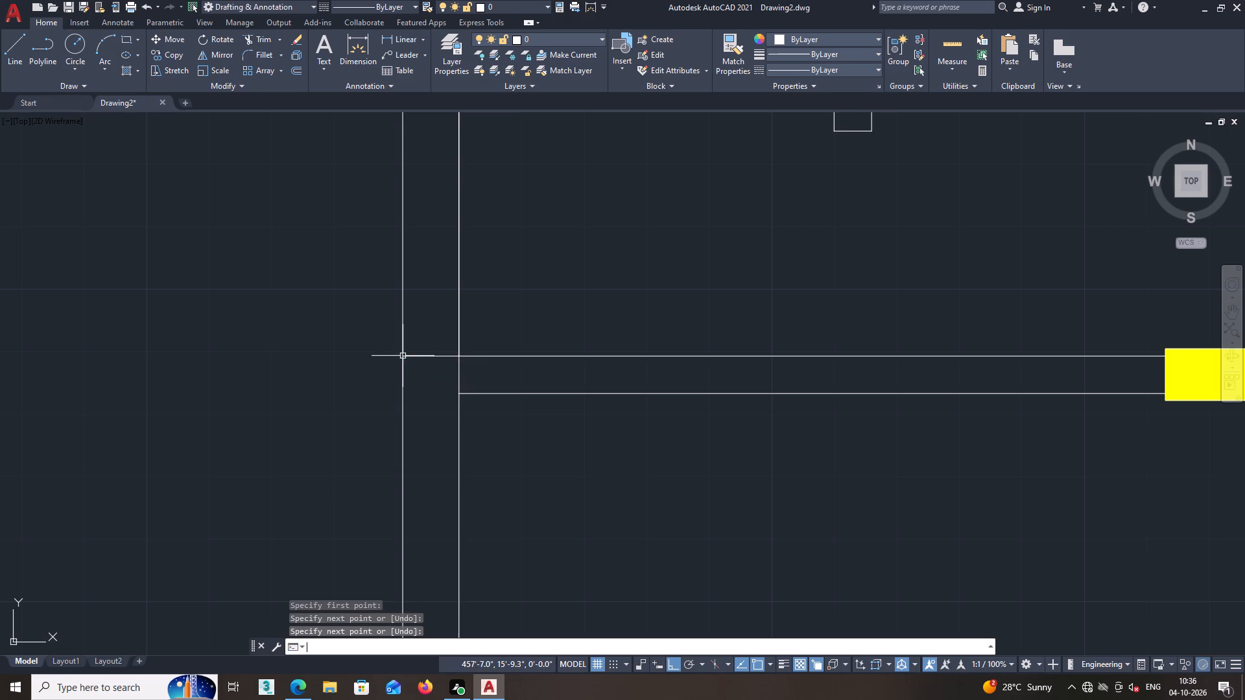
Draw a second horizontal line across the west outer wall, about 11 inches south of the partition's north face.
left_click(12, 36)
middle_click_drag(280, 339, 285, 297)
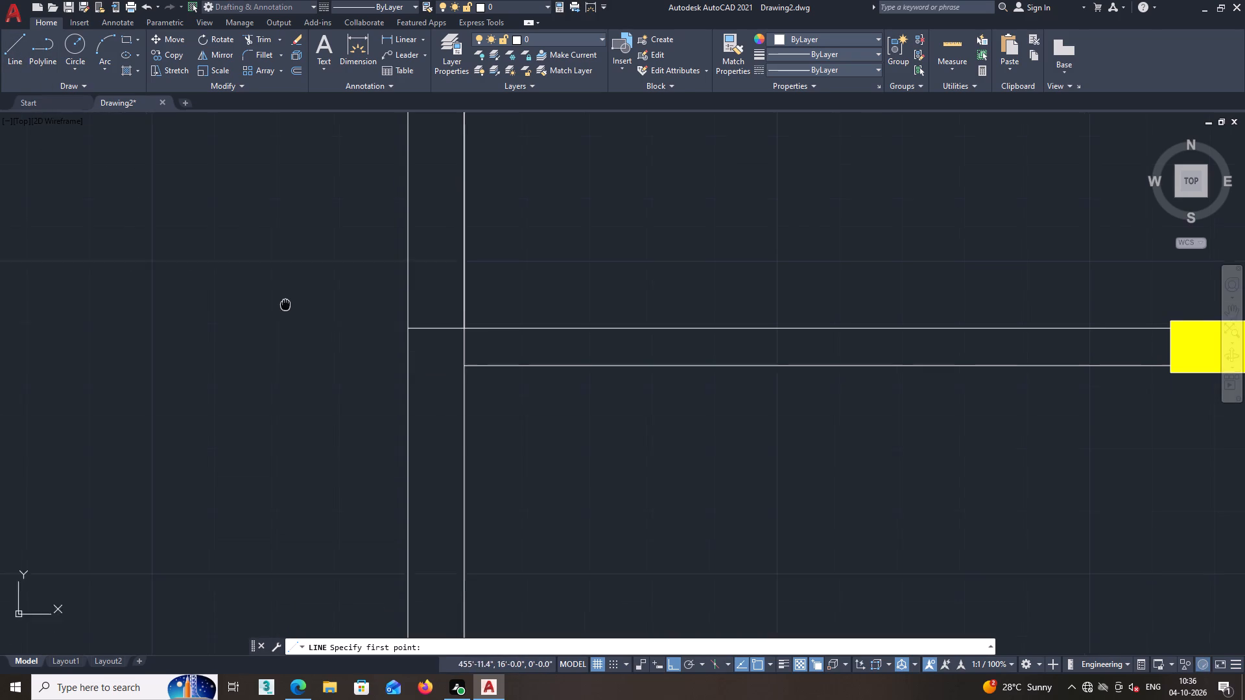
middle_click_drag(285, 297, 285, 293)
middle_click_drag(444, 342, 438, 328)
scroll(458, 347, "up", 1)
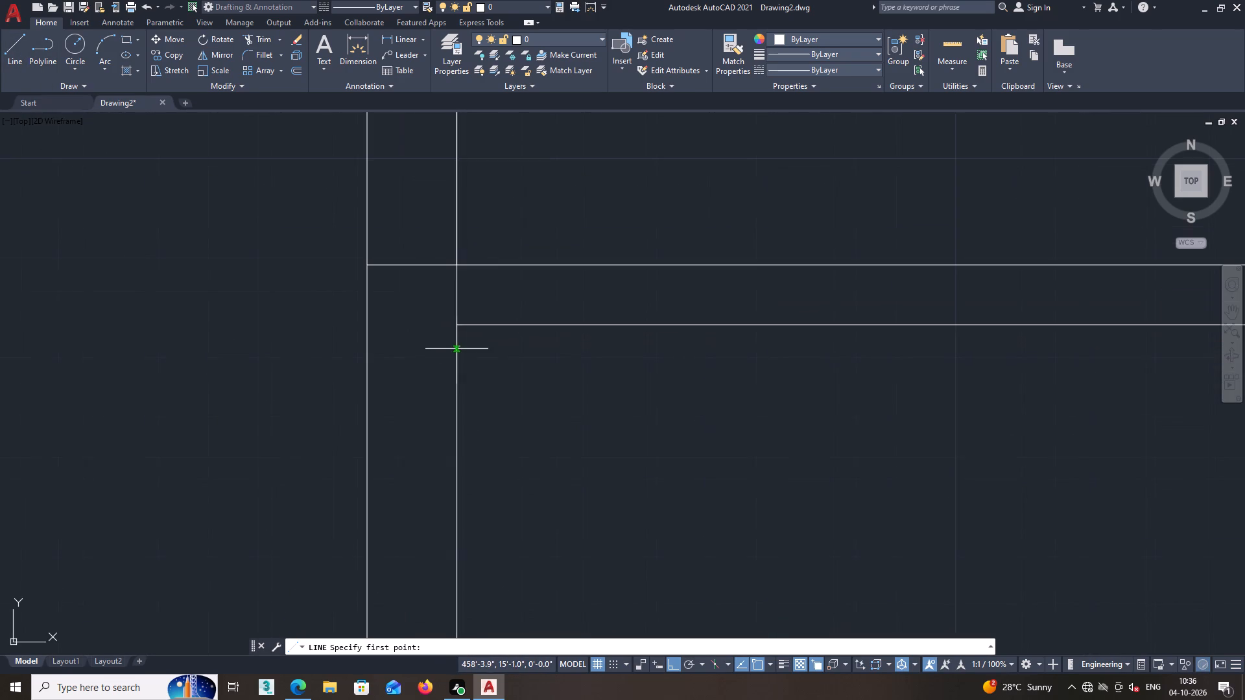
middle_click_drag(454, 380, 456, 371)
scroll(461, 377, "down", 1)
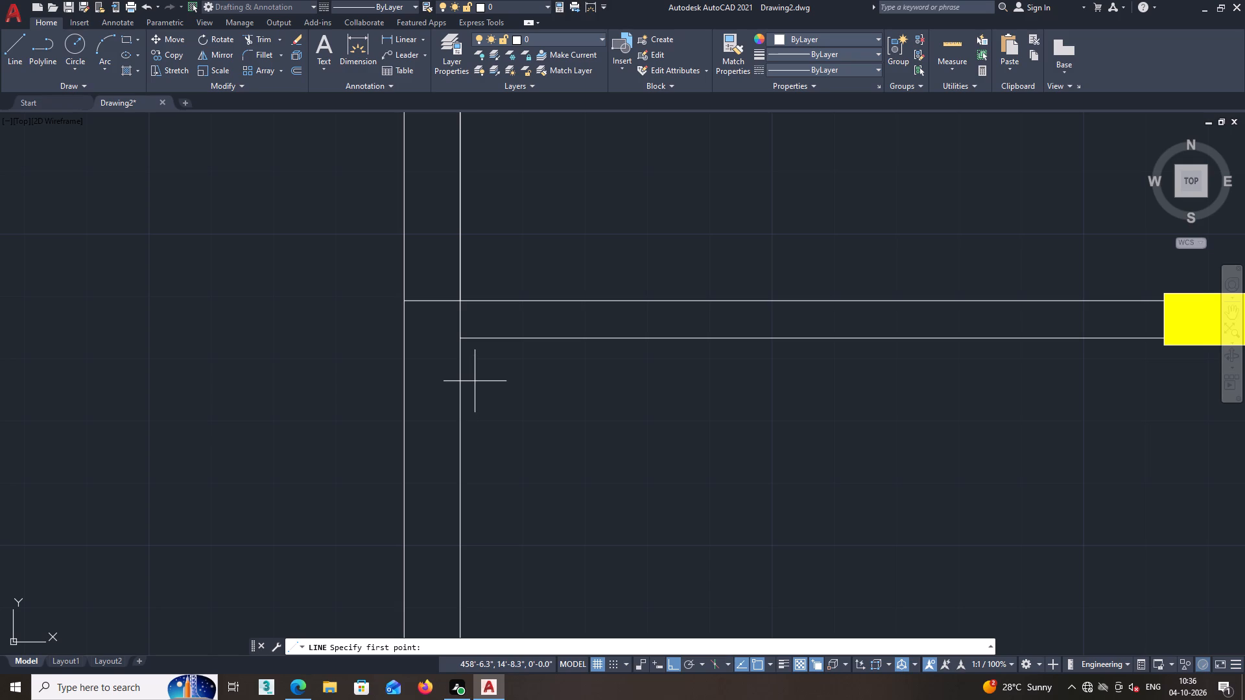
scroll(469, 380, "up", 1)
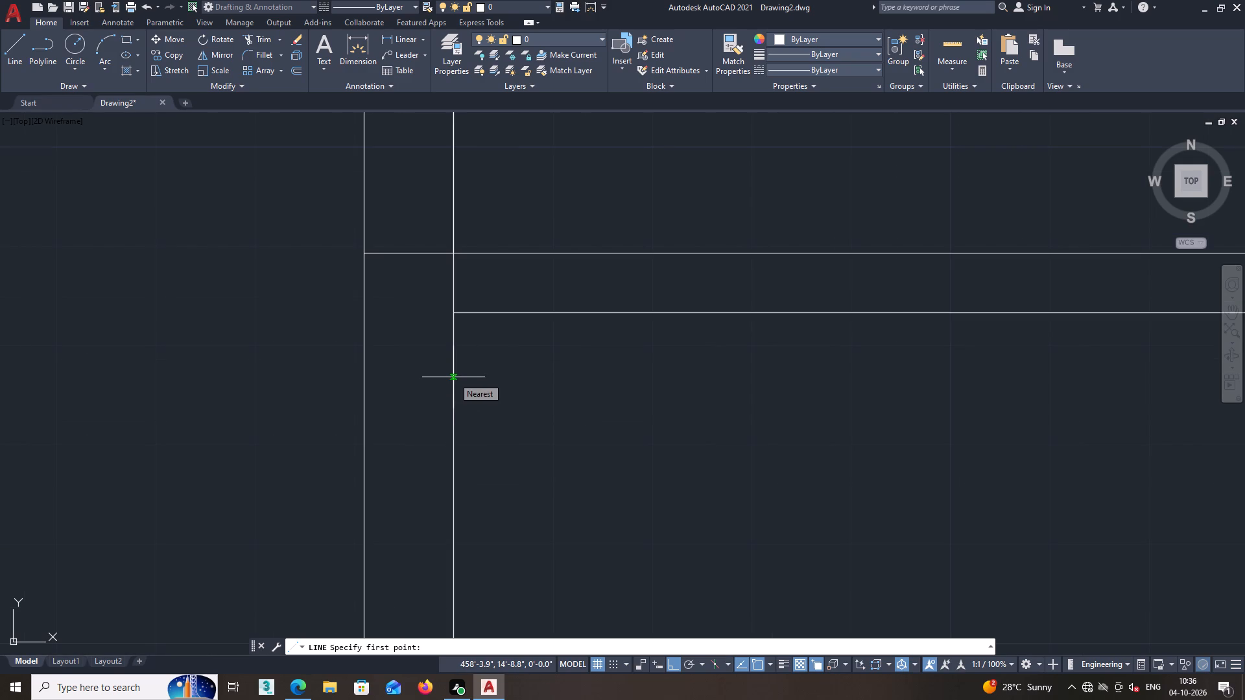
scroll(453, 376, "up", 1)
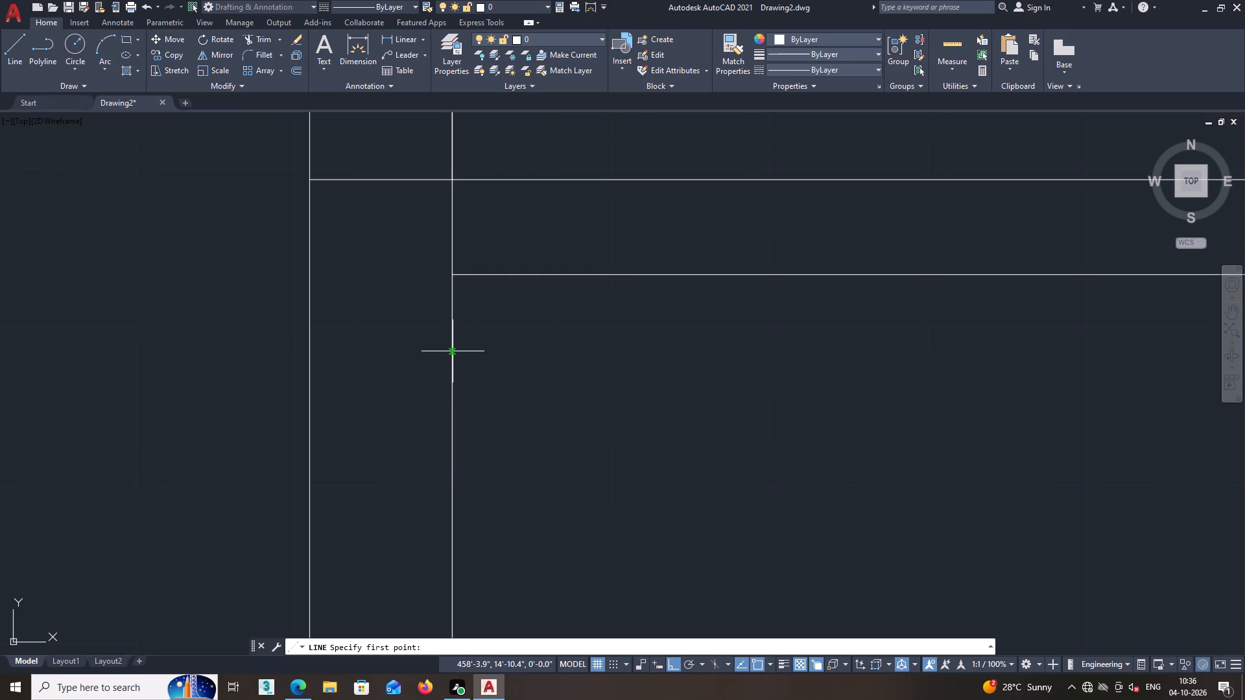
left_click(451, 352)
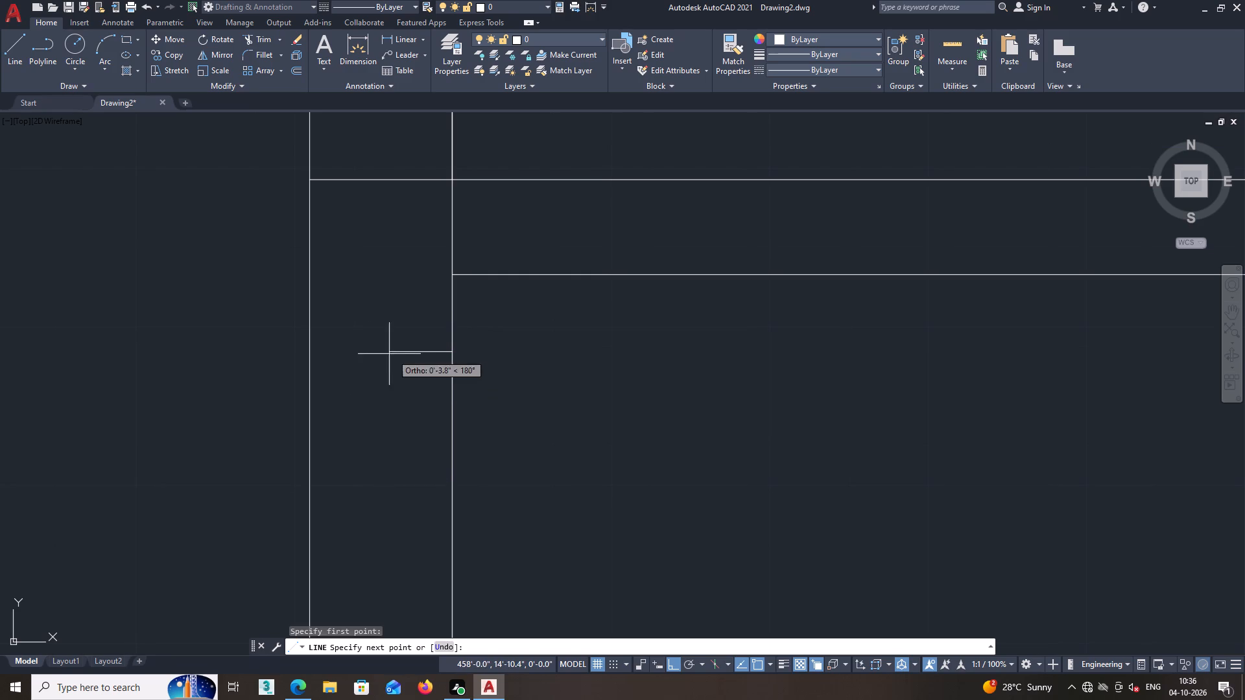
left_click(310, 353)
key("space")
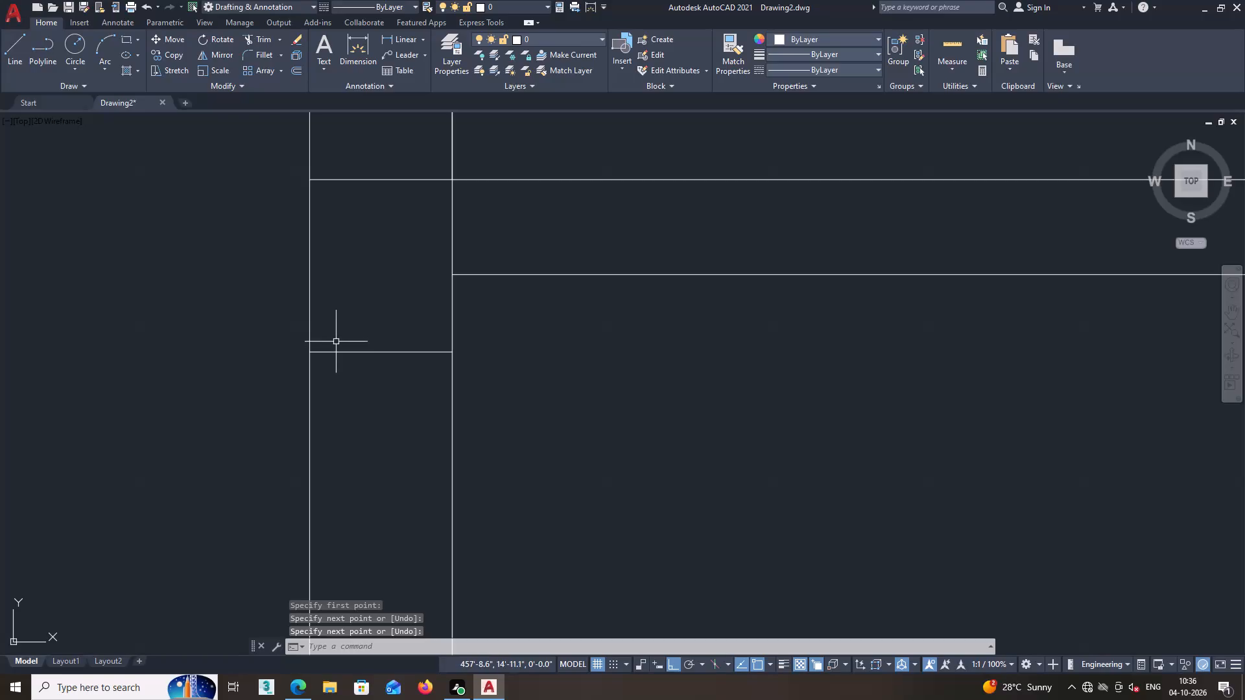
Hatch the area between the two new lines in the west outer wall with solid yellow.
key("h")
key("Return")
left_click(346, 327)
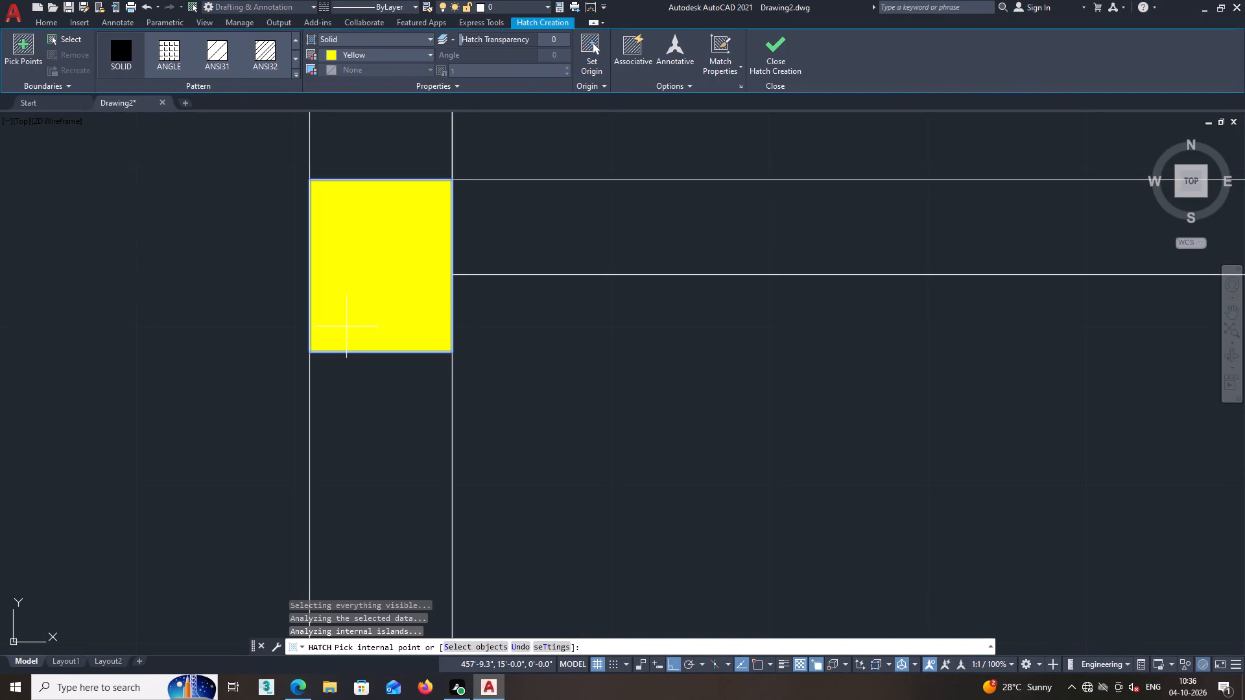
key("space")
Draw a horizontal line across the central vertical partition's north end, extending the east partition's north face to its west face.
scroll(262, 414, "down", 3)
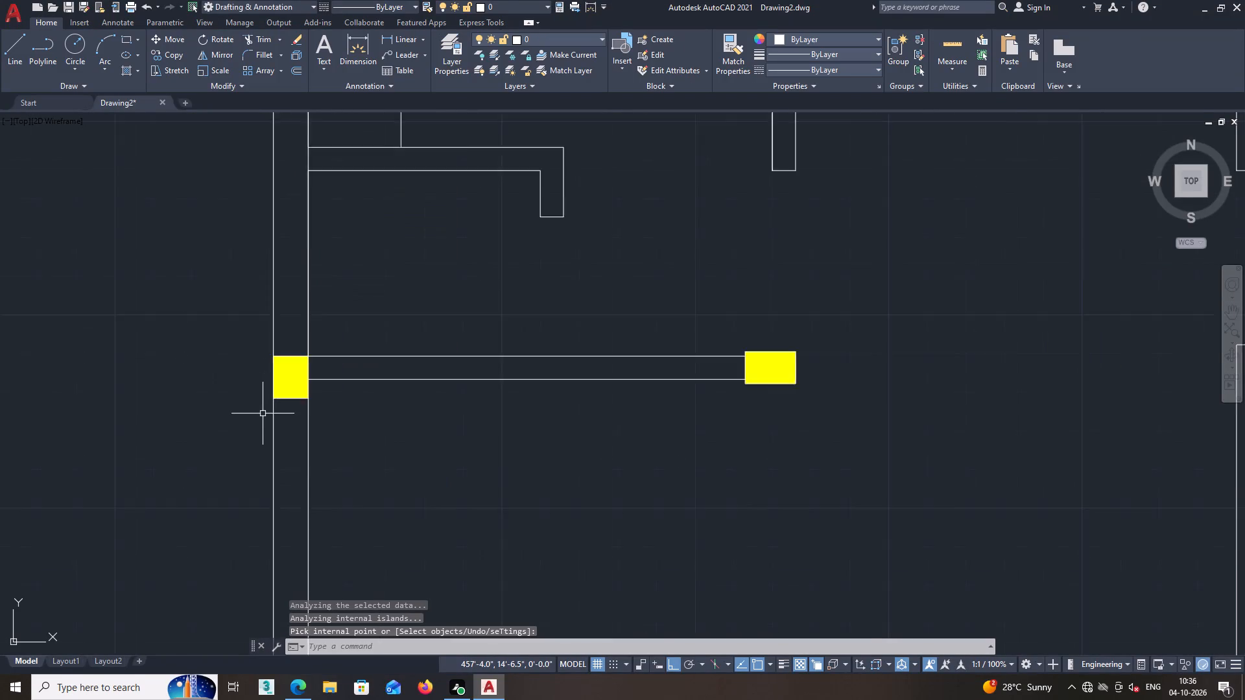
scroll(263, 414, "down", 1)
middle_click_drag(343, 437, 323, 456)
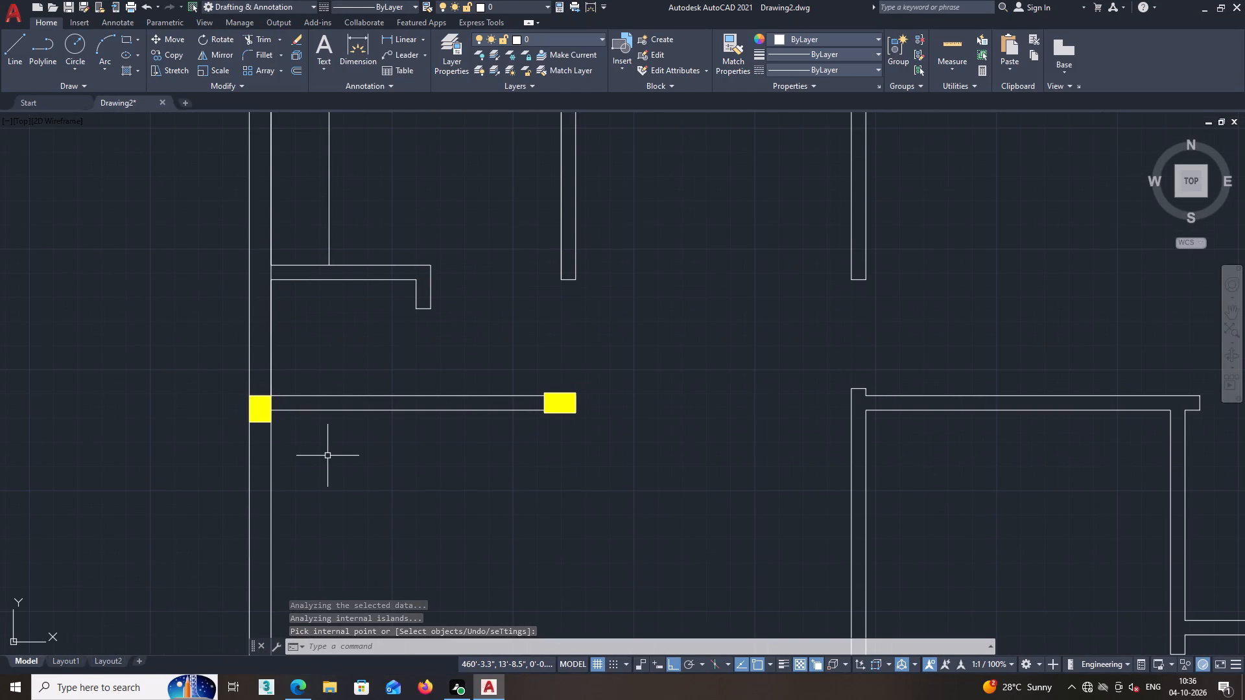
scroll(348, 455, "down", 2)
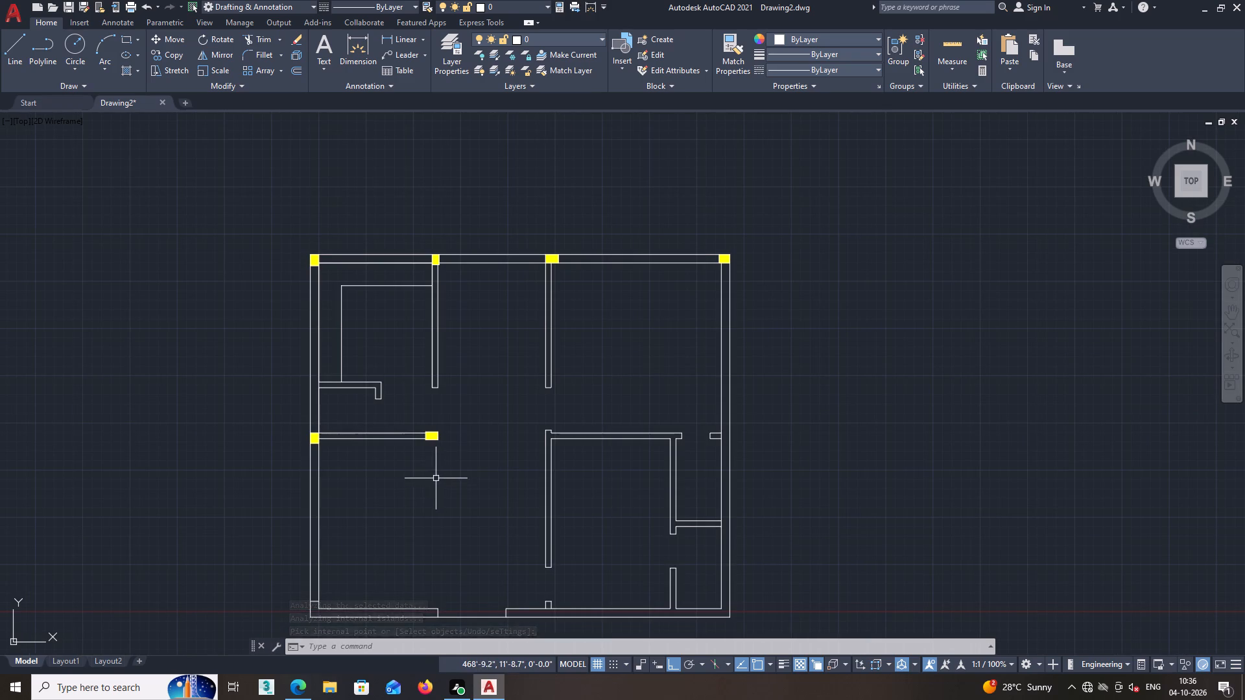
middle_click_drag(468, 458, 445, 460)
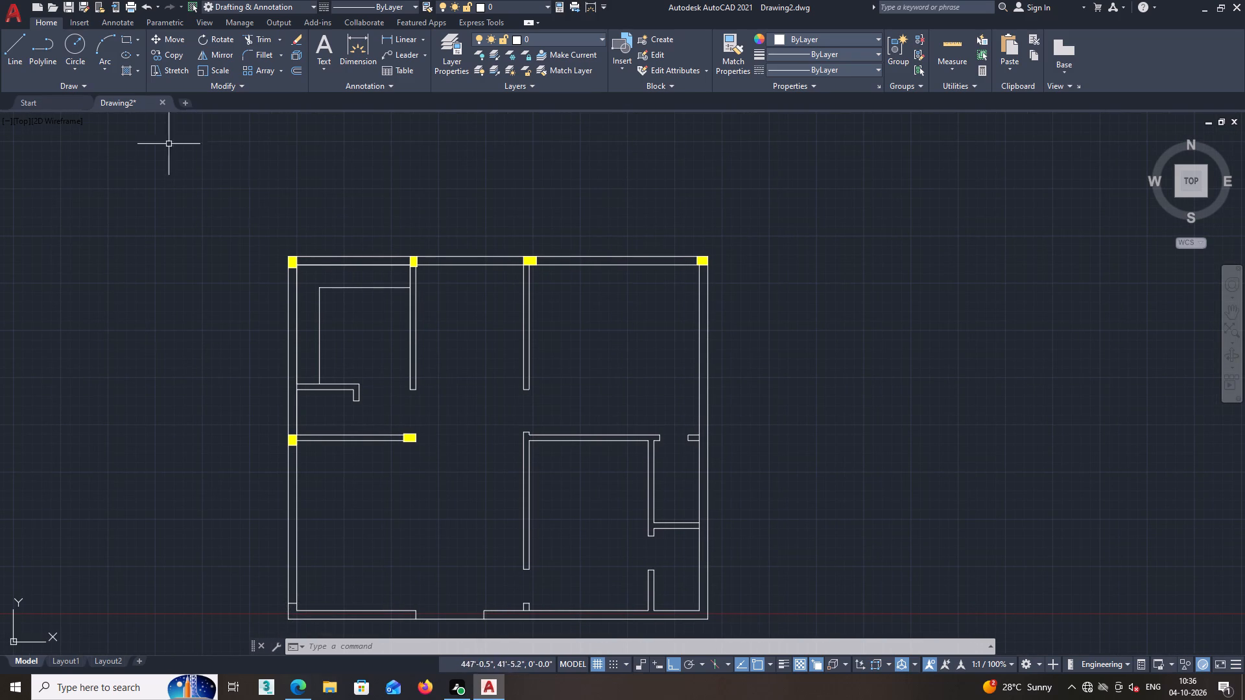
left_click(19, 41)
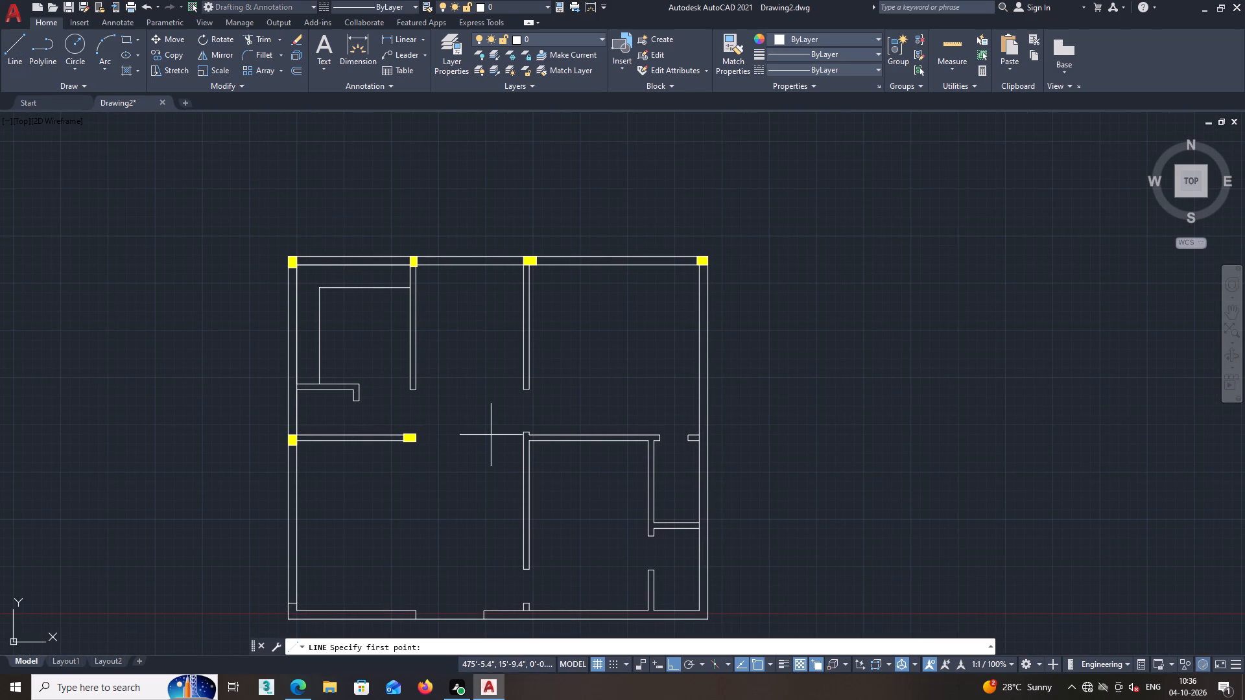
scroll(549, 463, "up", 4)
scroll(481, 390, "up", 2)
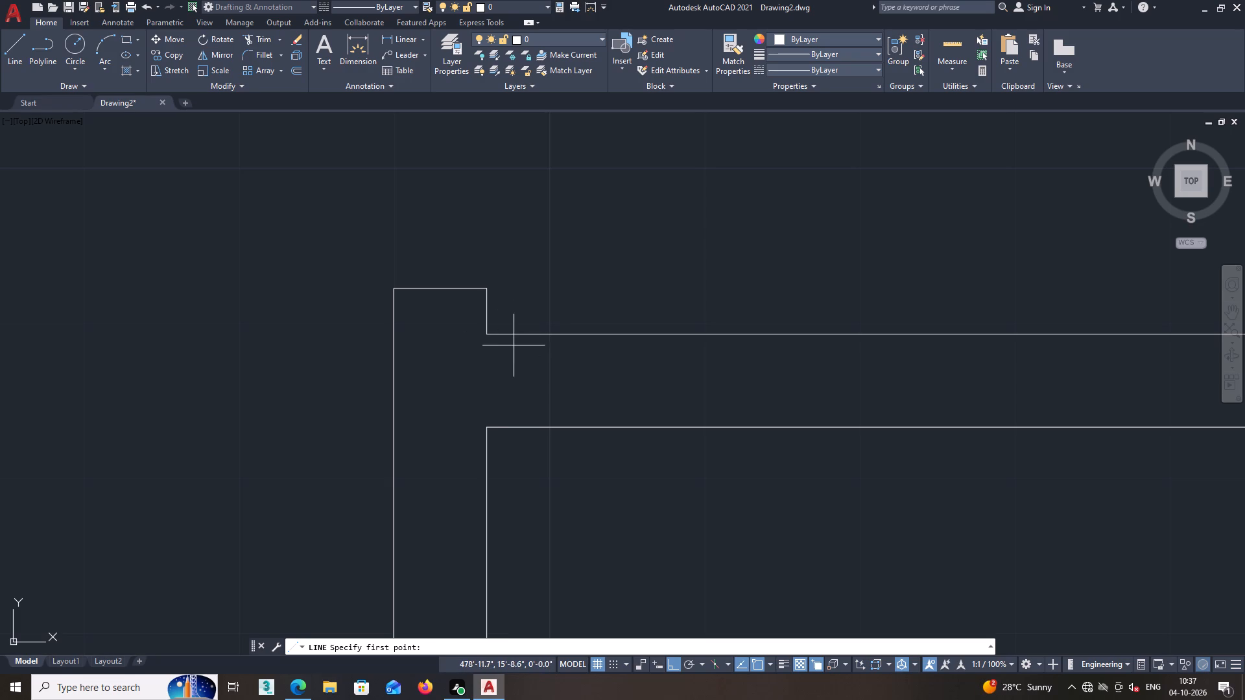
scroll(532, 376, "down", 5)
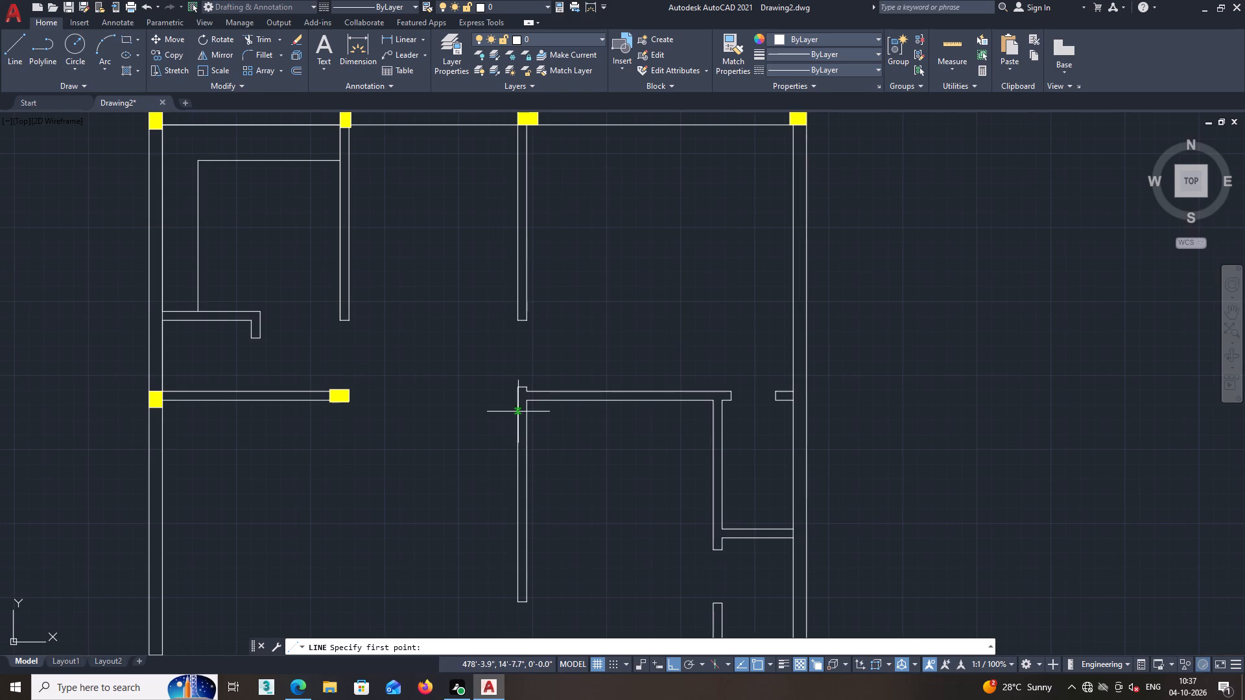
middle_click_drag(523, 398, 534, 345)
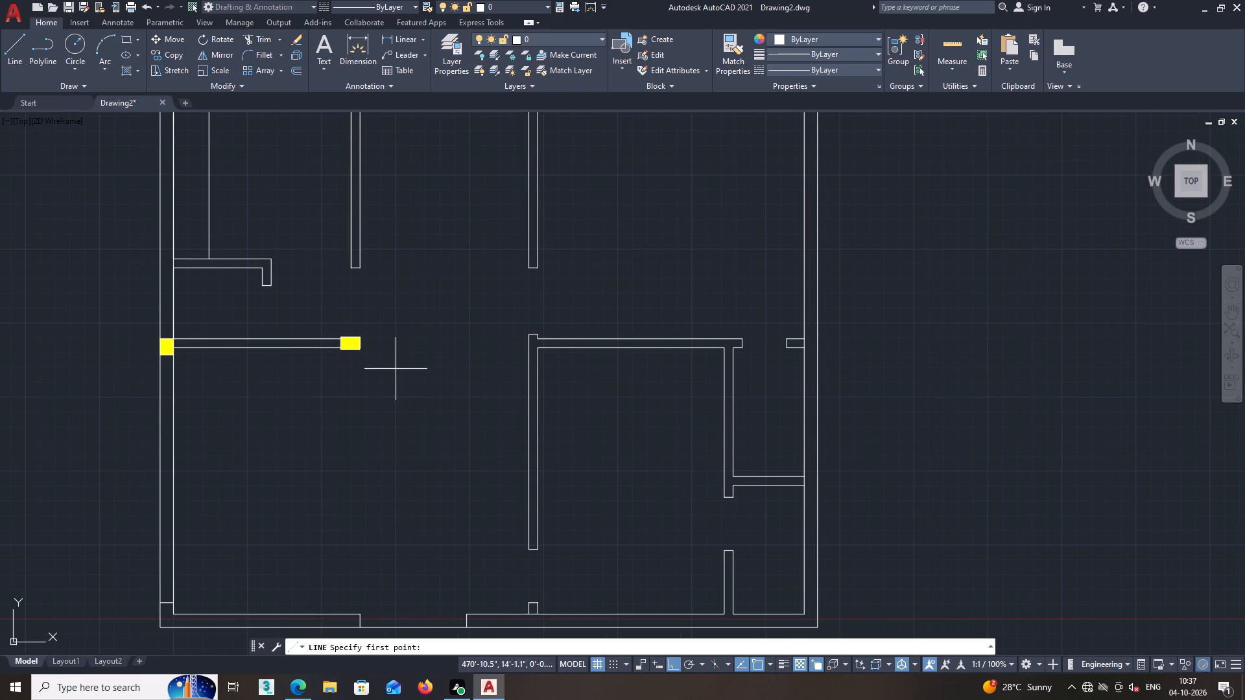
middle_click_drag(464, 383, 350, 350)
scroll(443, 337, "up", 2)
middle_click_drag(422, 311, 422, 392)
scroll(402, 353, "up", 2)
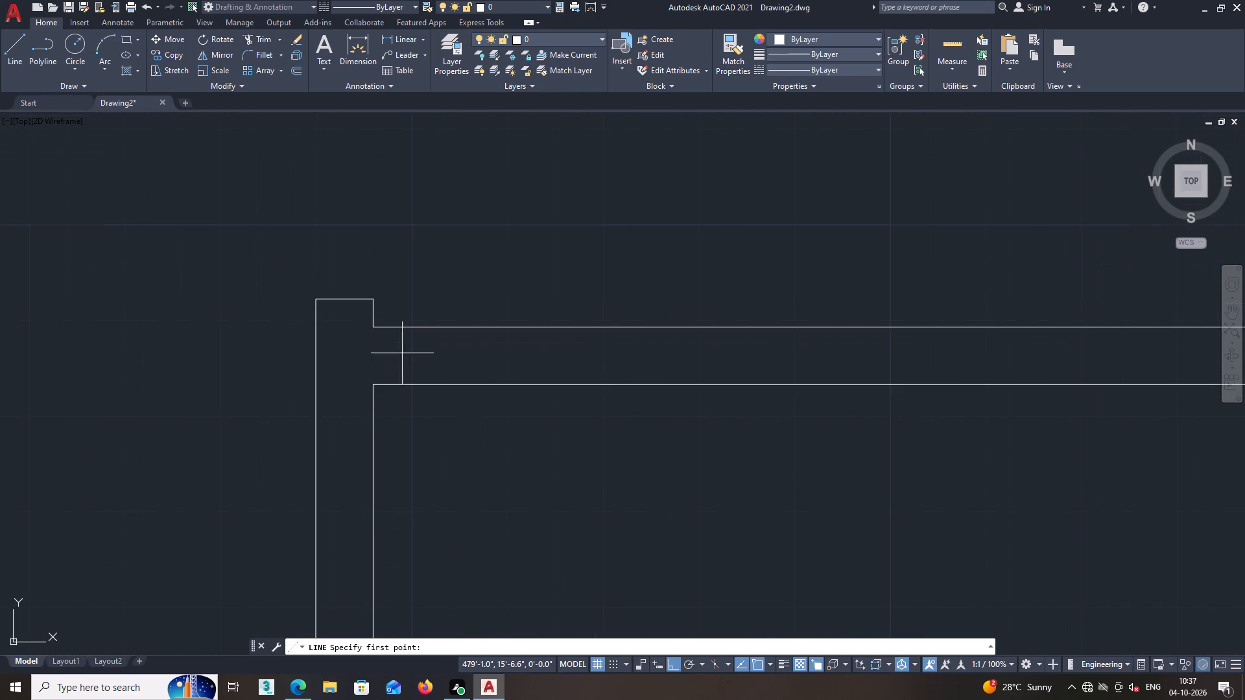
left_click(372, 329)
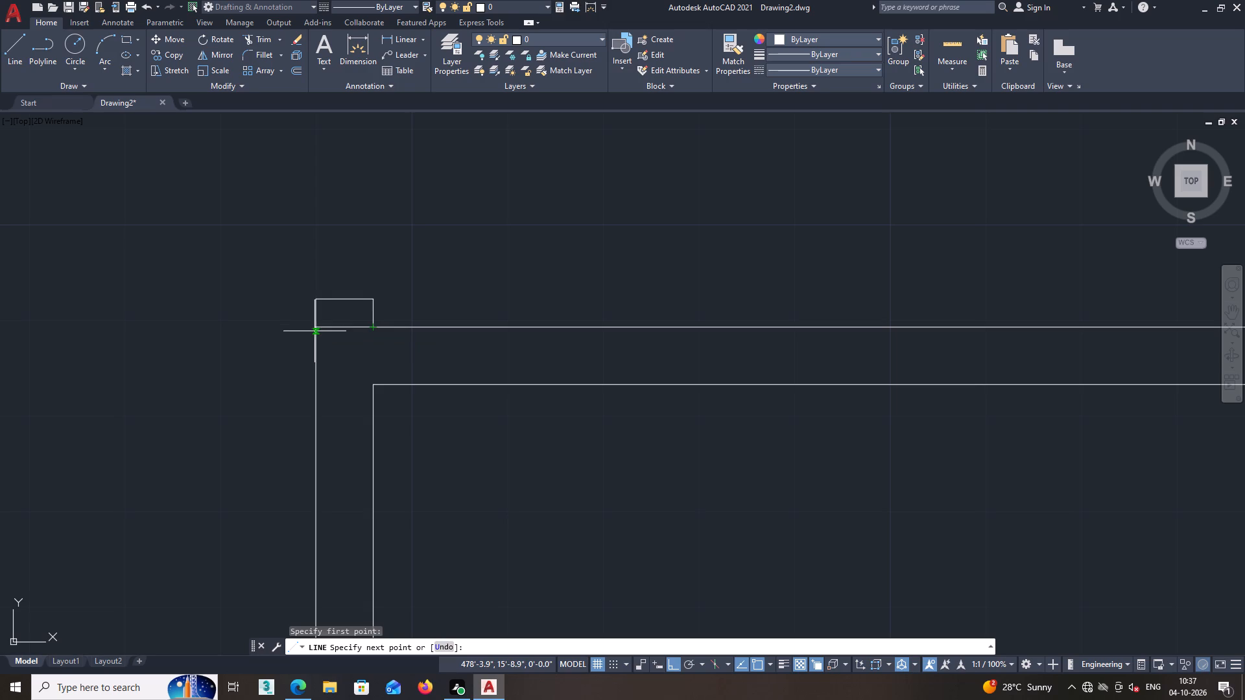
left_click(314, 326)
key("space")
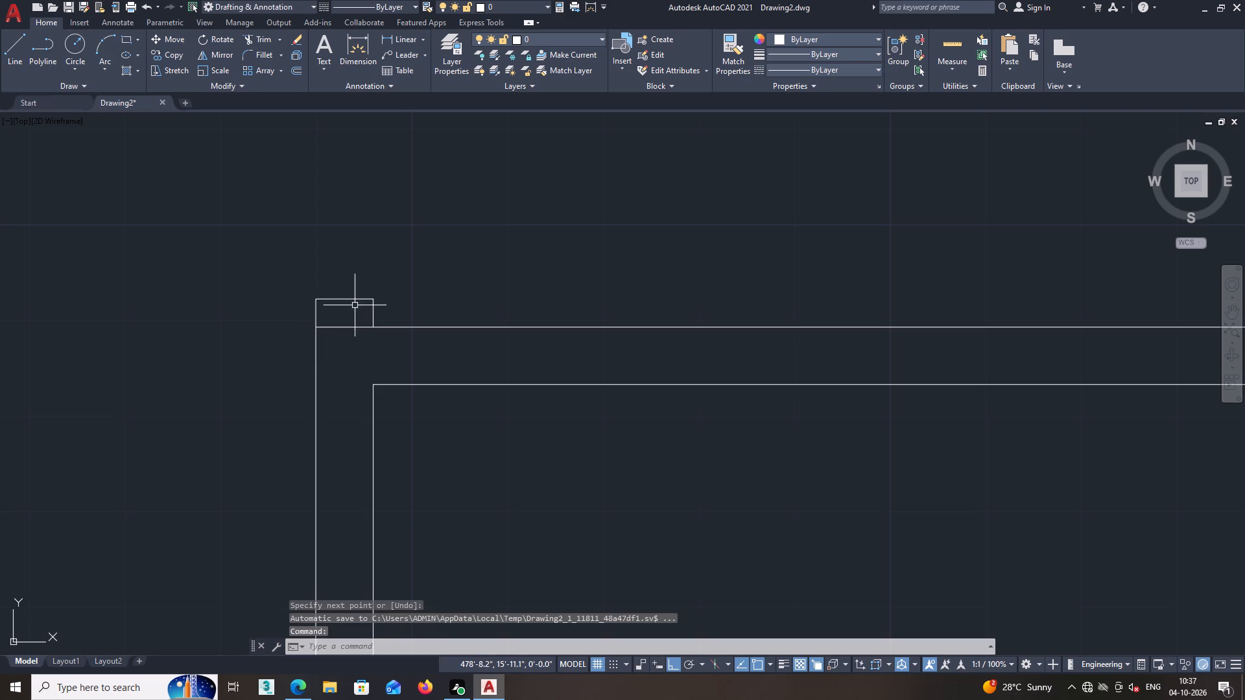
Draw column lines at the central partition's north end: about 9 inches south from the east partition's north face, then west to the partition's west face.
left_click(12, 48)
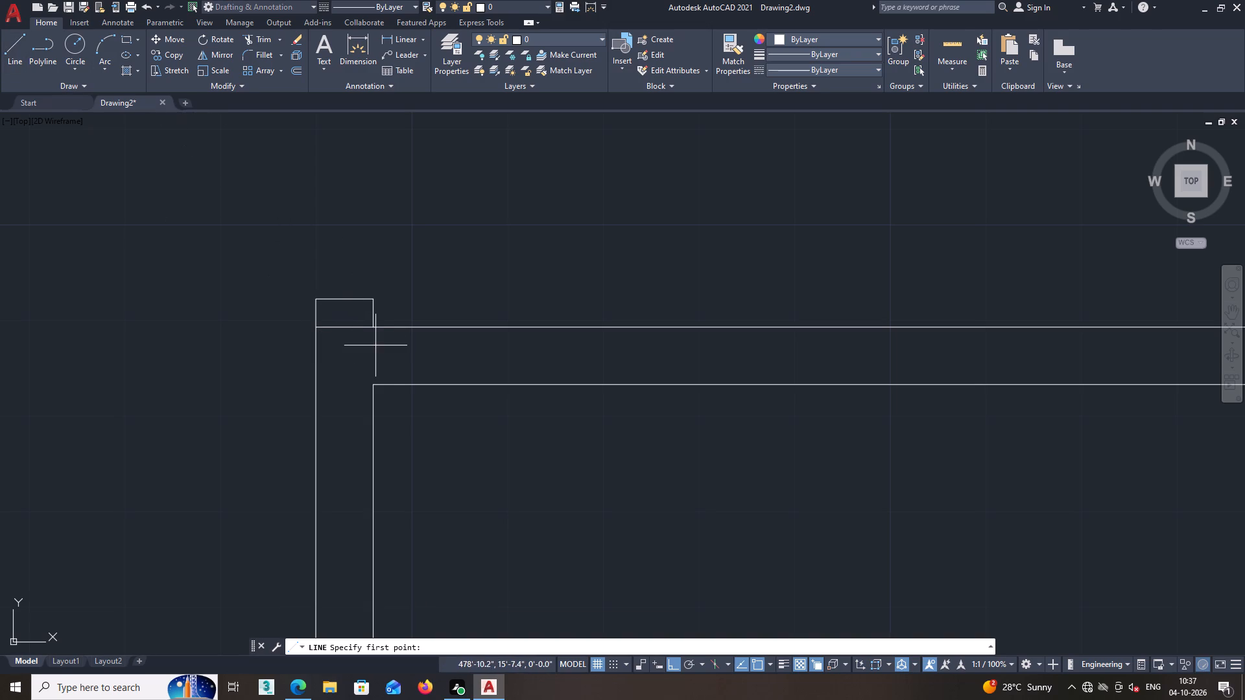
middle_click_drag(397, 355, 397, 345)
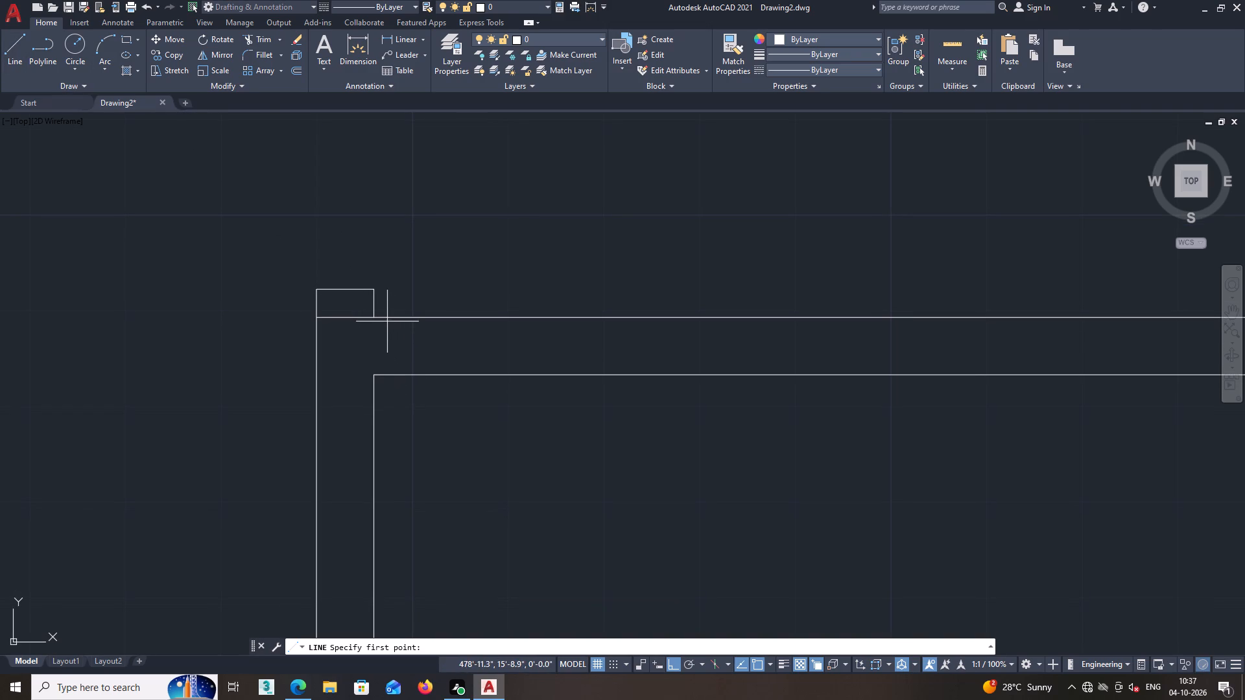
left_click(387, 318)
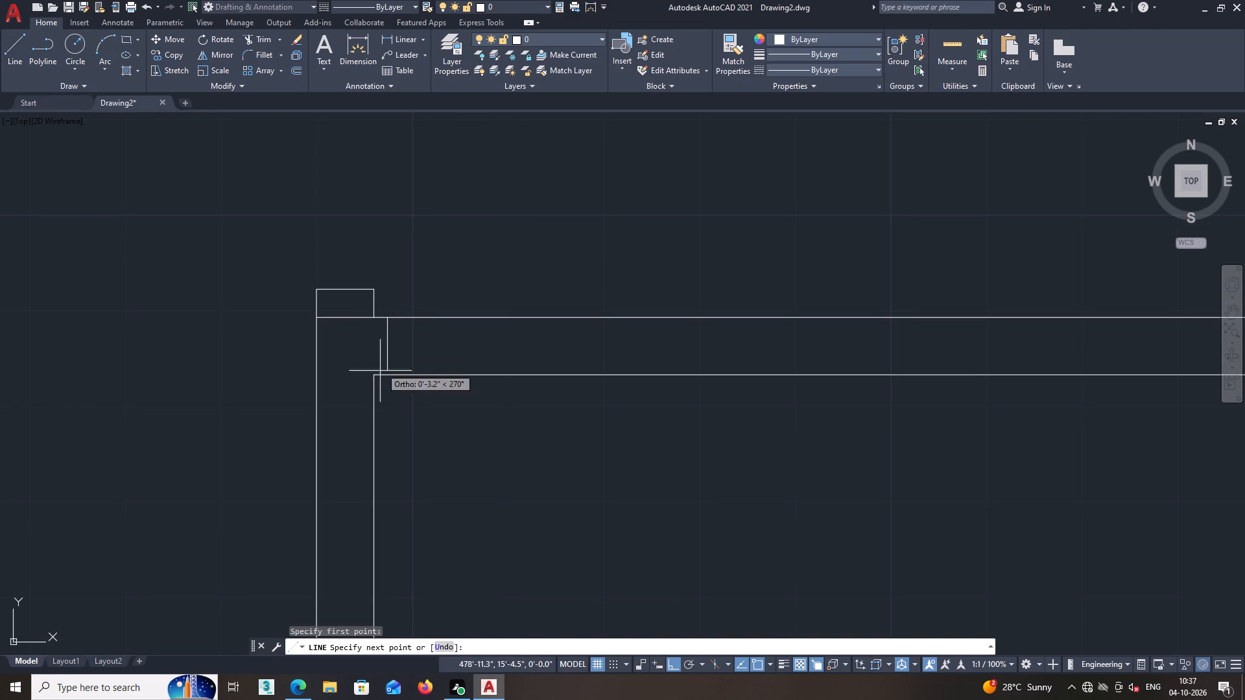
scroll(380, 408, "up", 1)
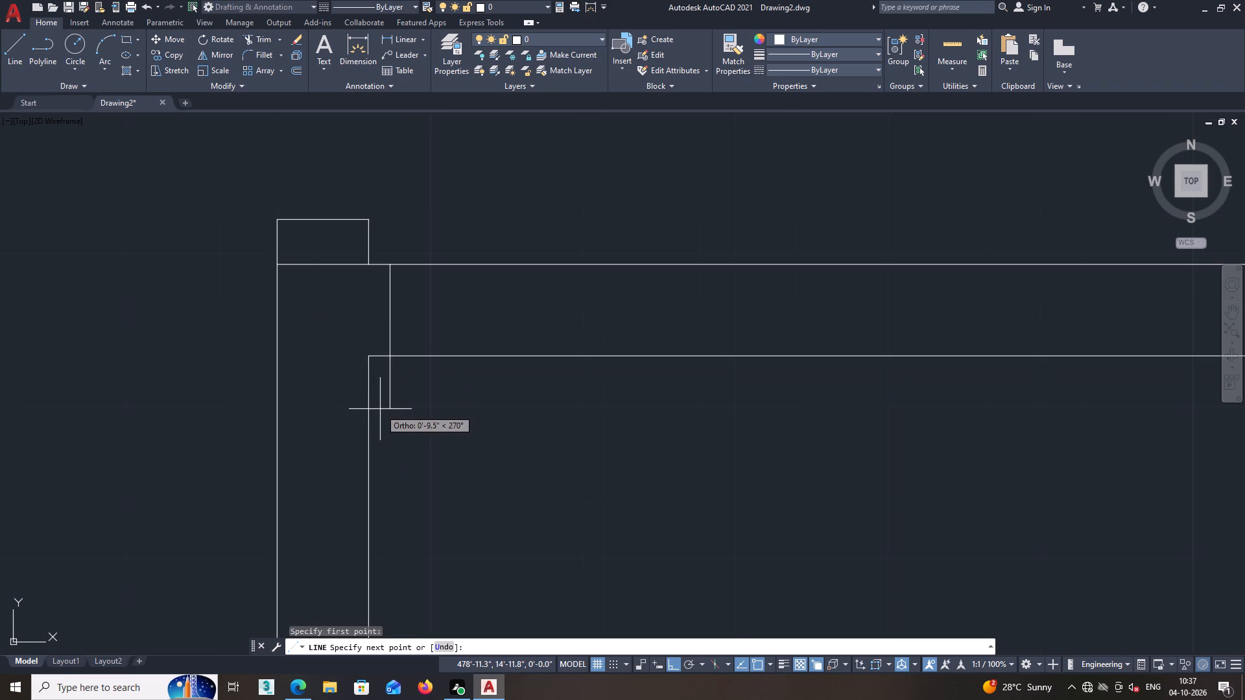
left_click(379, 401)
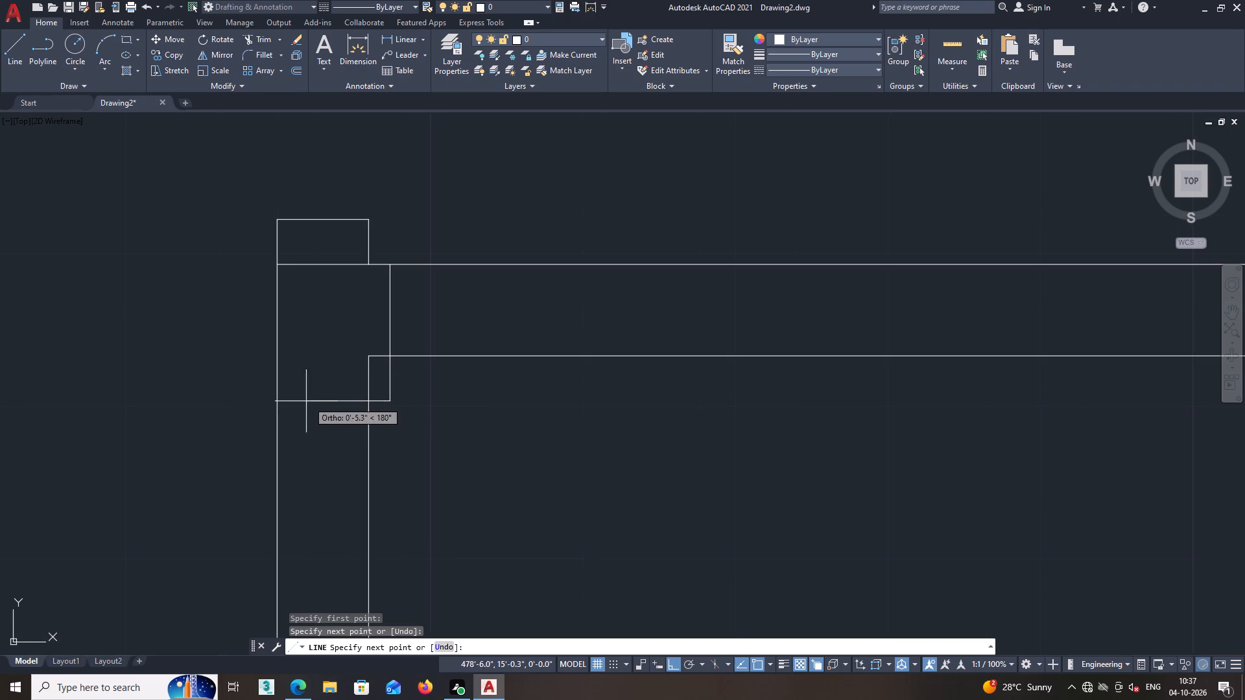
left_click(279, 402)
key("space")
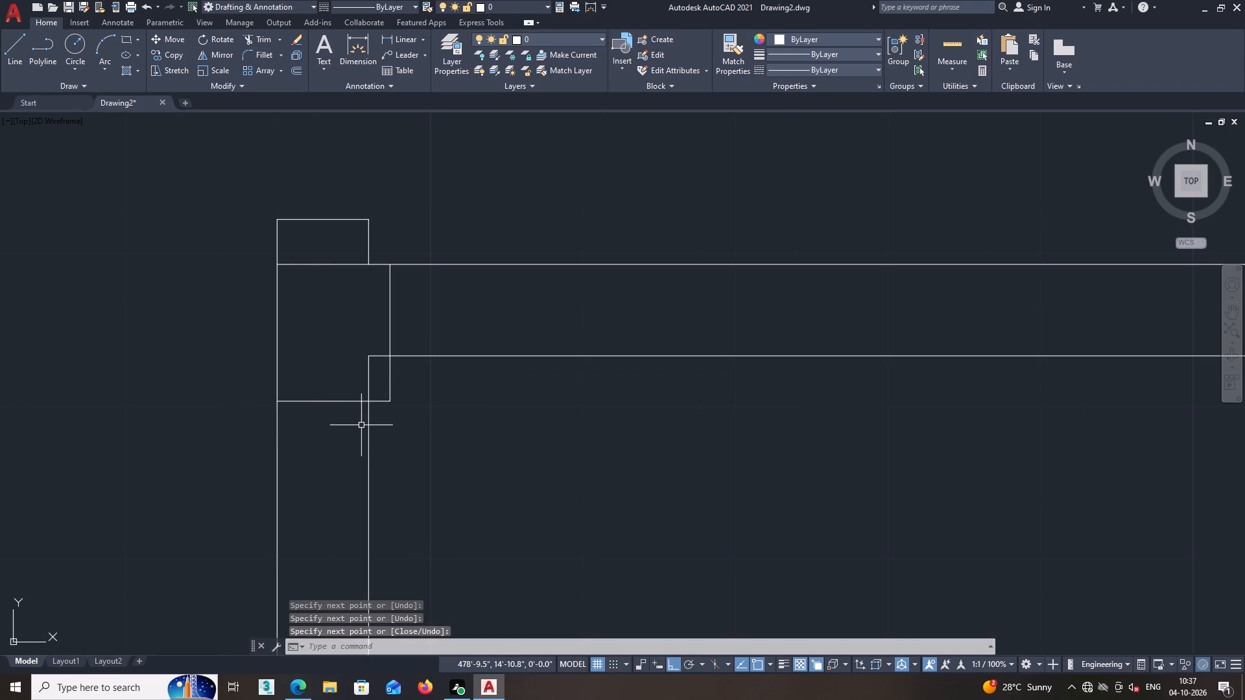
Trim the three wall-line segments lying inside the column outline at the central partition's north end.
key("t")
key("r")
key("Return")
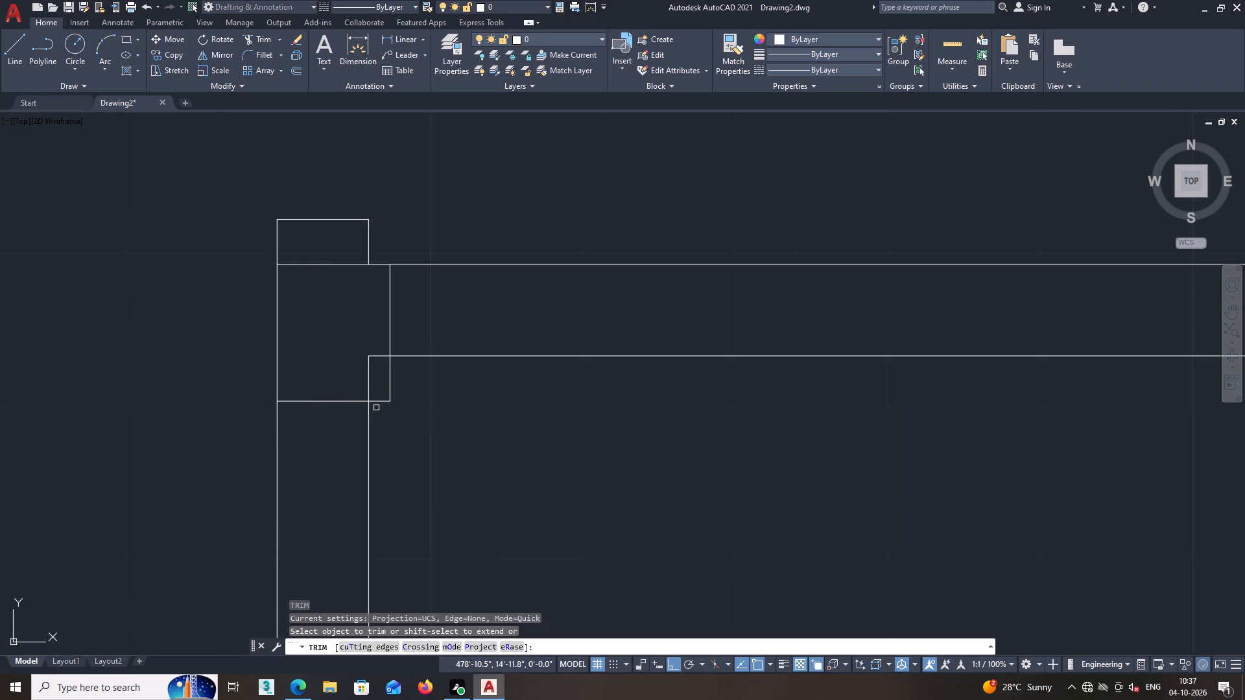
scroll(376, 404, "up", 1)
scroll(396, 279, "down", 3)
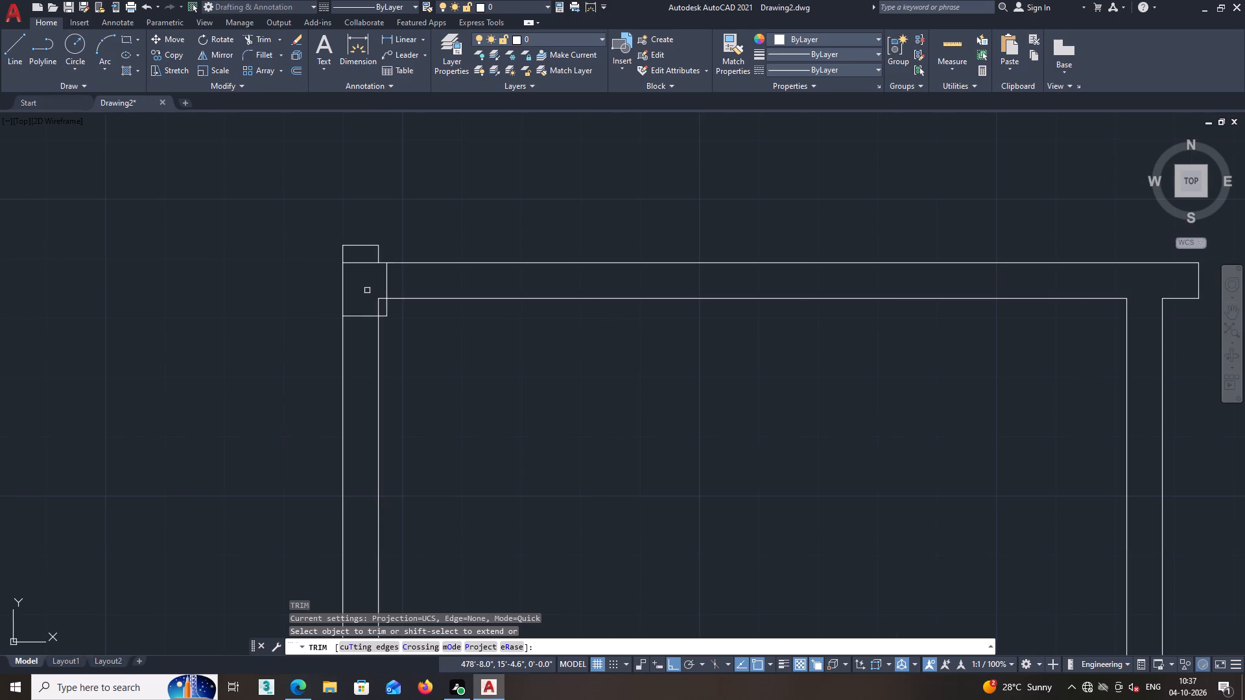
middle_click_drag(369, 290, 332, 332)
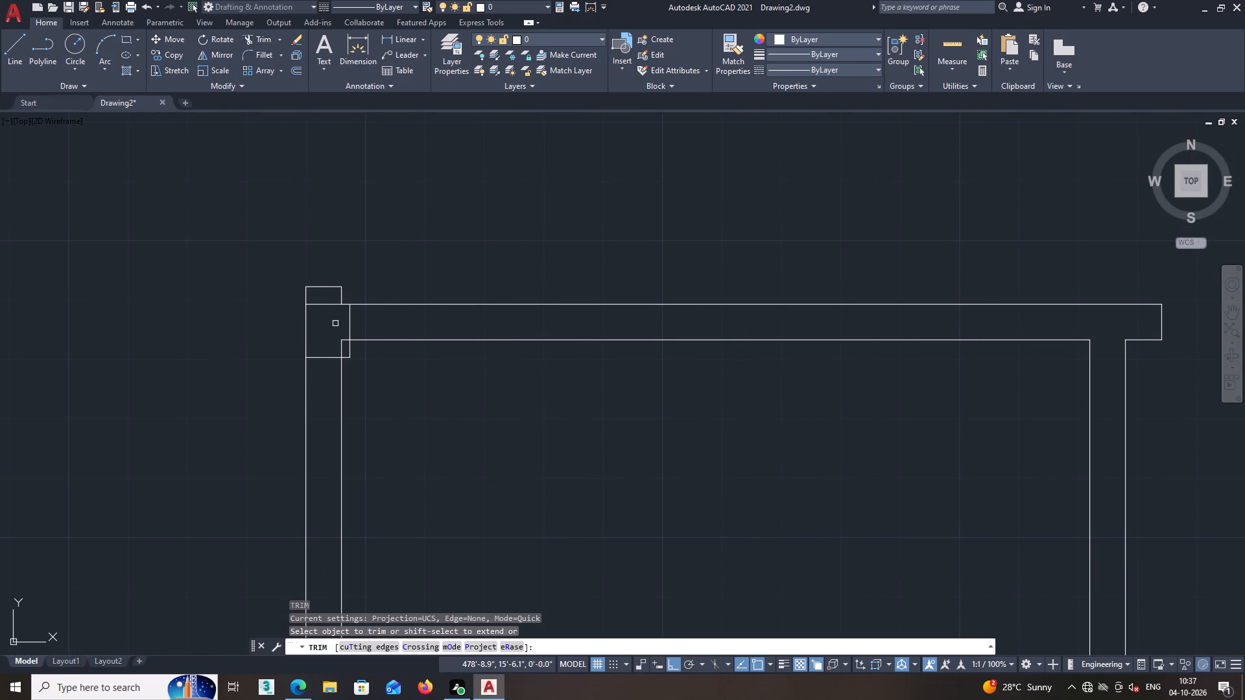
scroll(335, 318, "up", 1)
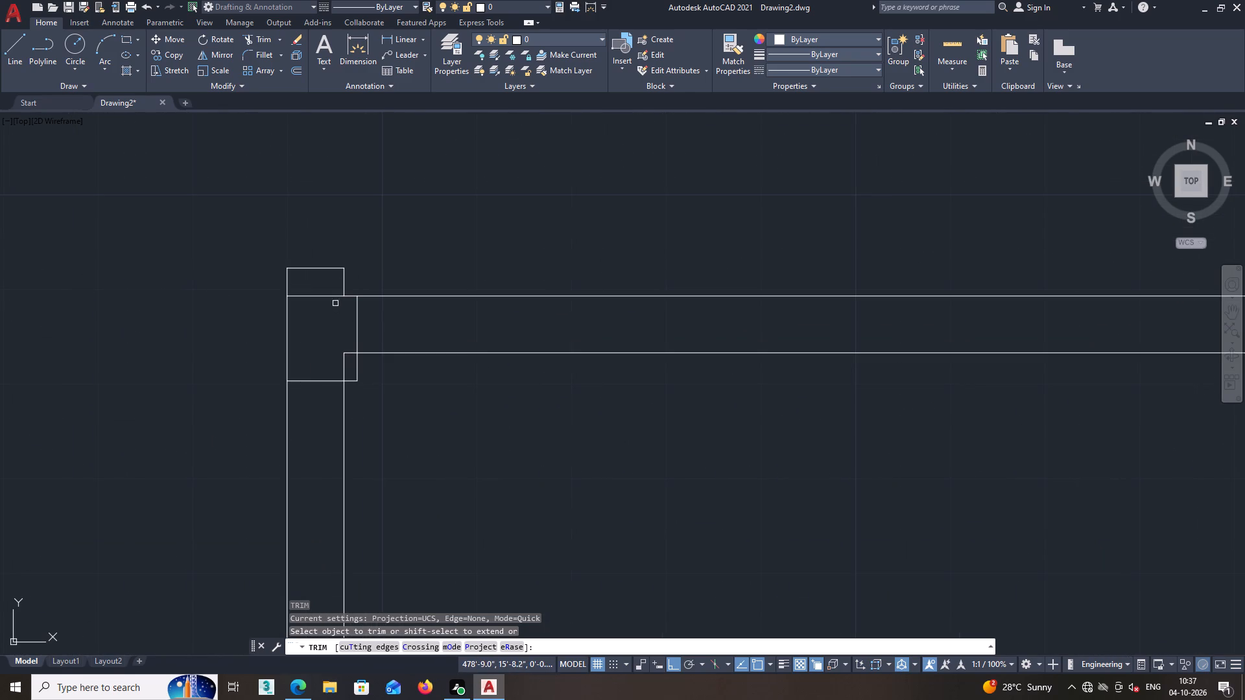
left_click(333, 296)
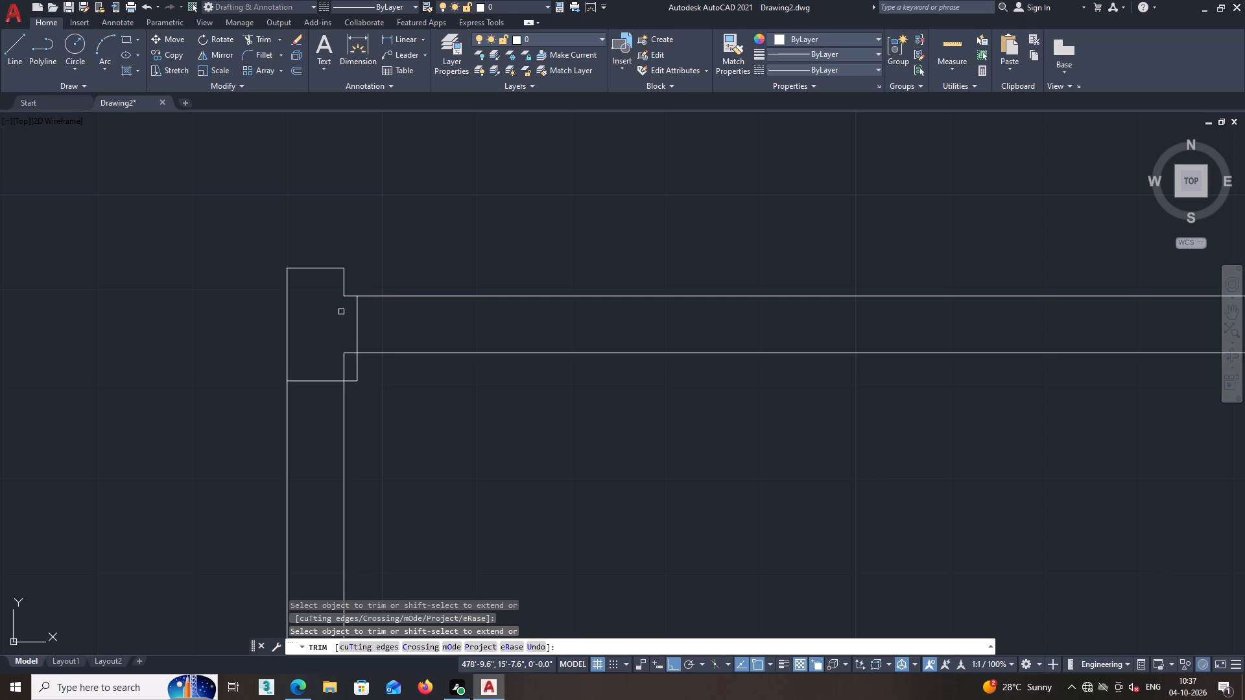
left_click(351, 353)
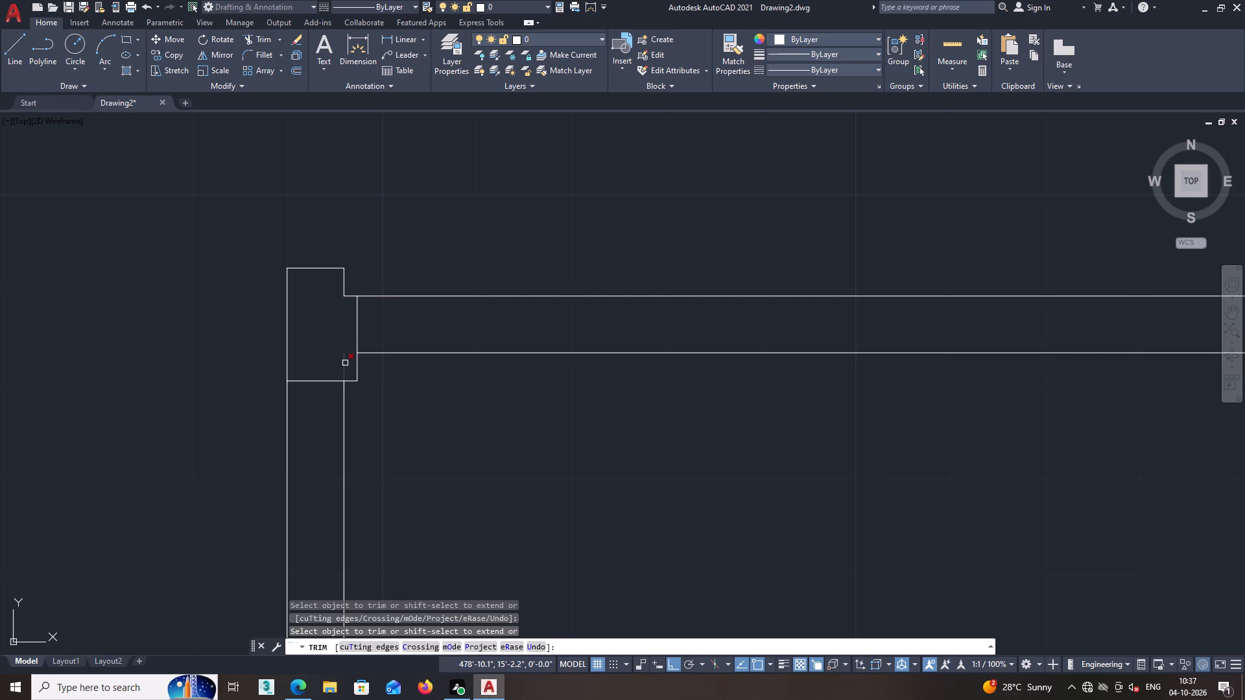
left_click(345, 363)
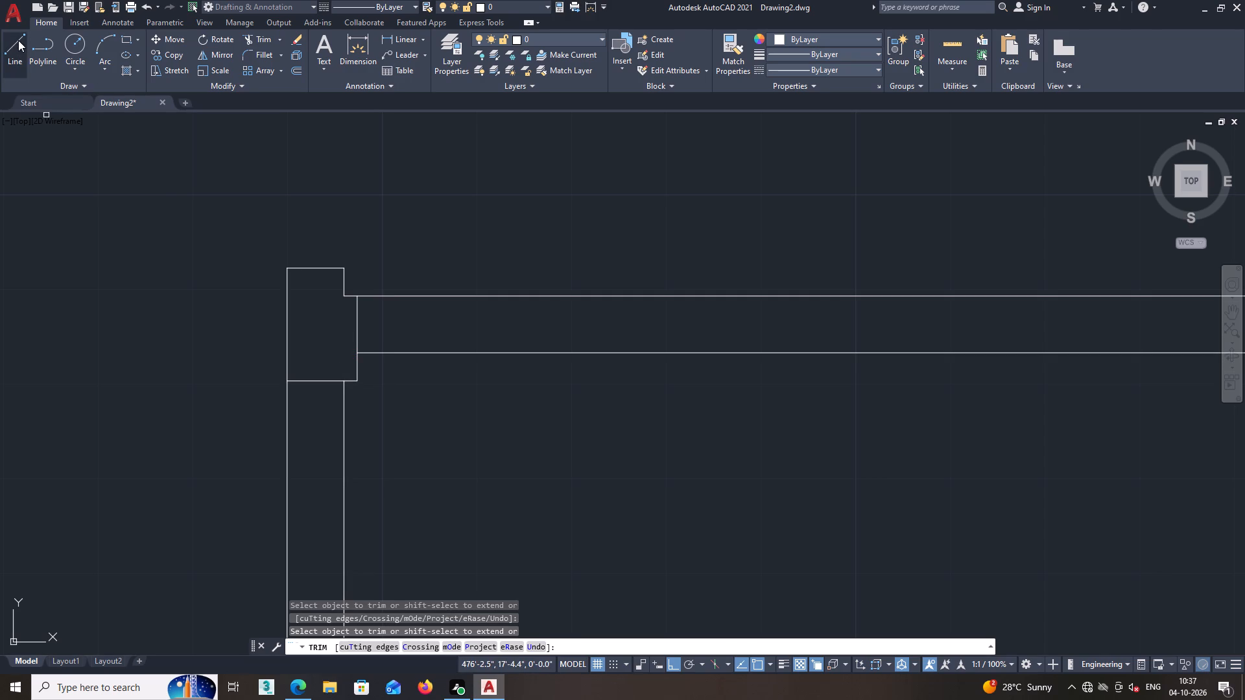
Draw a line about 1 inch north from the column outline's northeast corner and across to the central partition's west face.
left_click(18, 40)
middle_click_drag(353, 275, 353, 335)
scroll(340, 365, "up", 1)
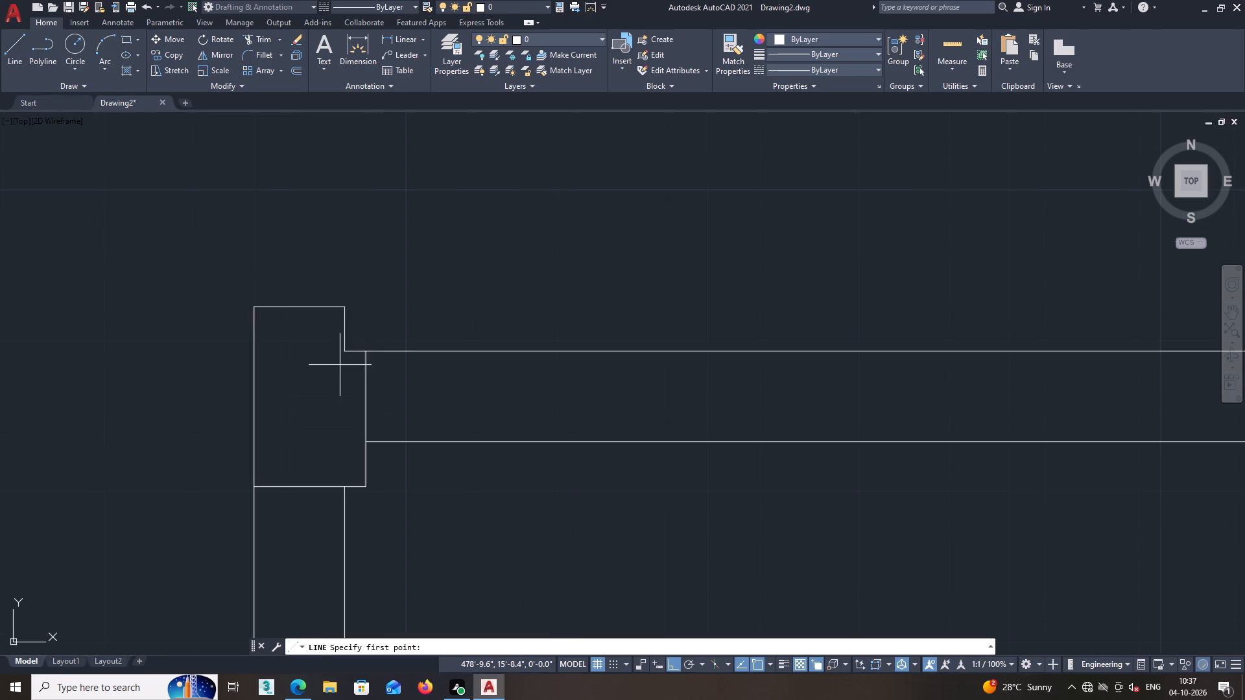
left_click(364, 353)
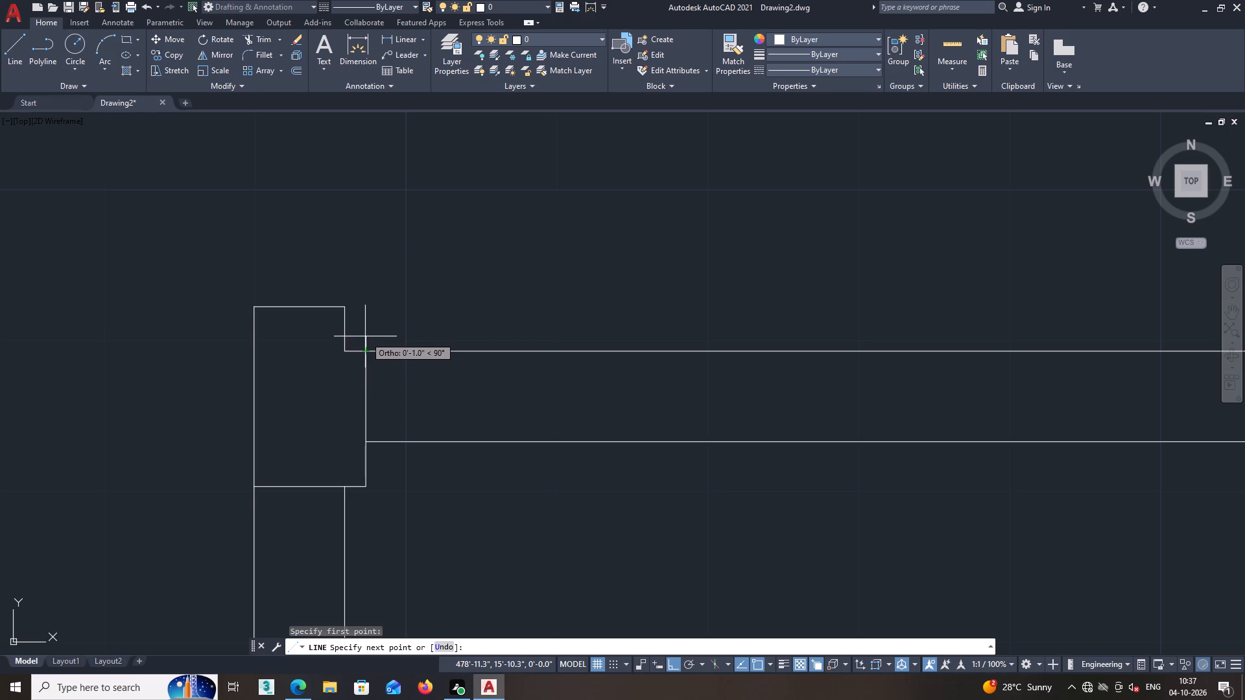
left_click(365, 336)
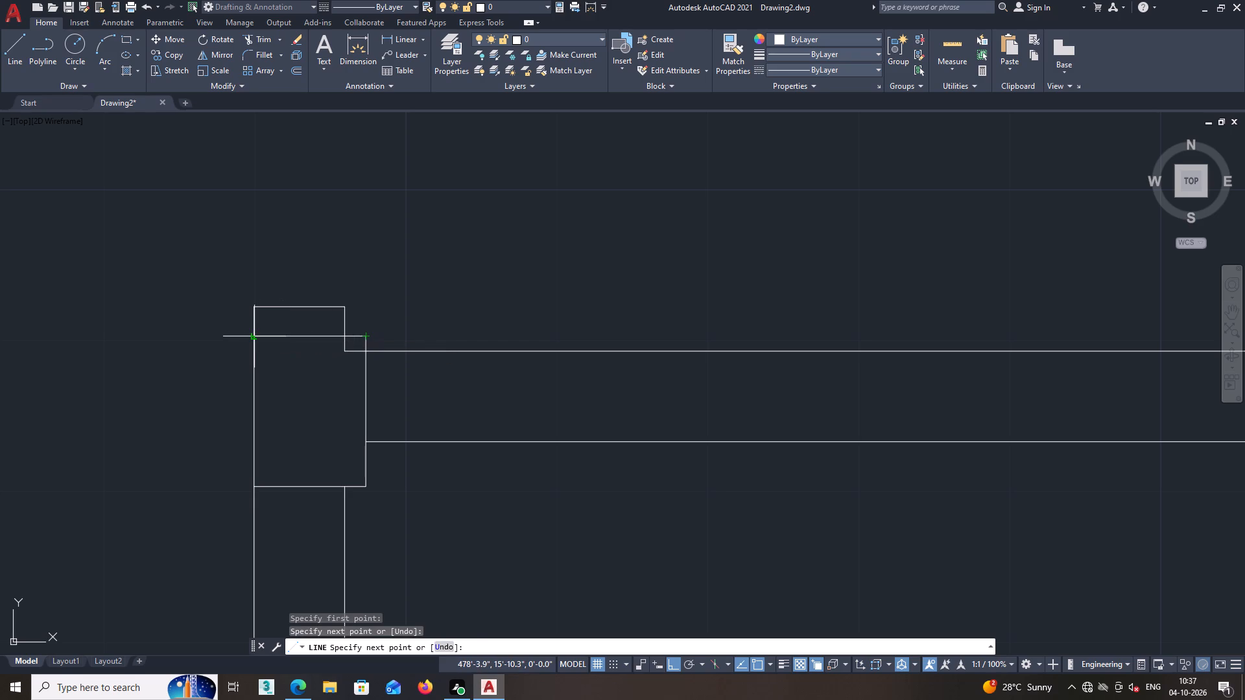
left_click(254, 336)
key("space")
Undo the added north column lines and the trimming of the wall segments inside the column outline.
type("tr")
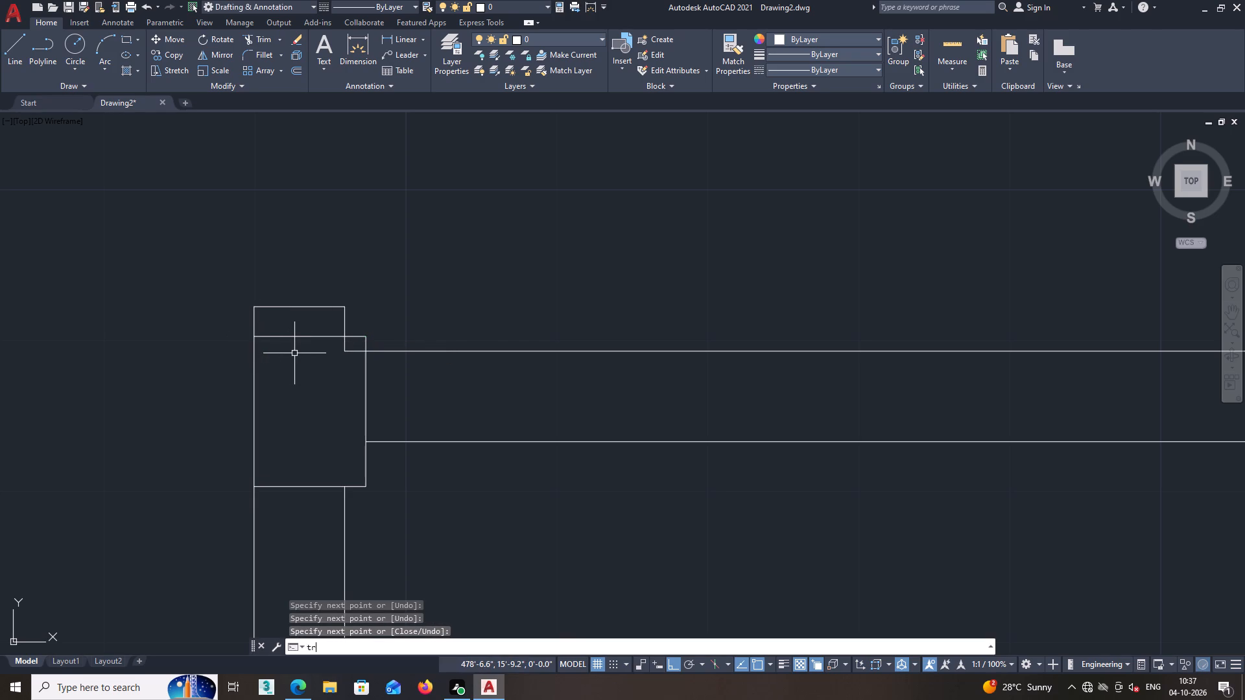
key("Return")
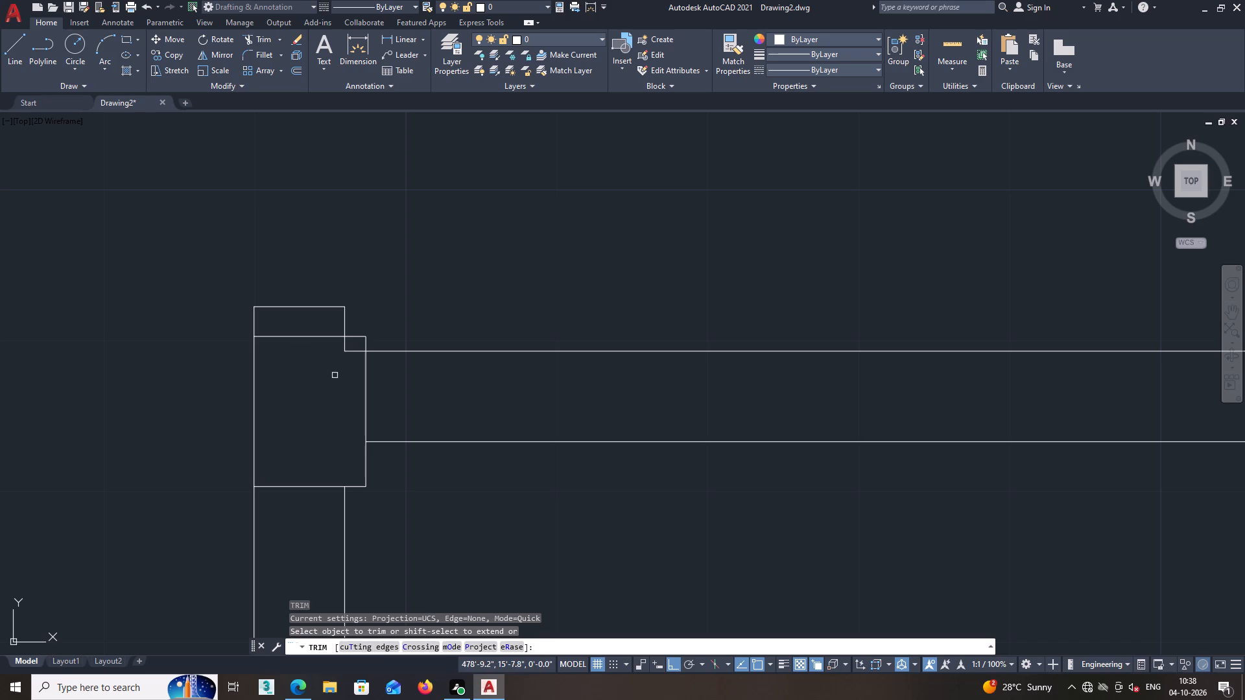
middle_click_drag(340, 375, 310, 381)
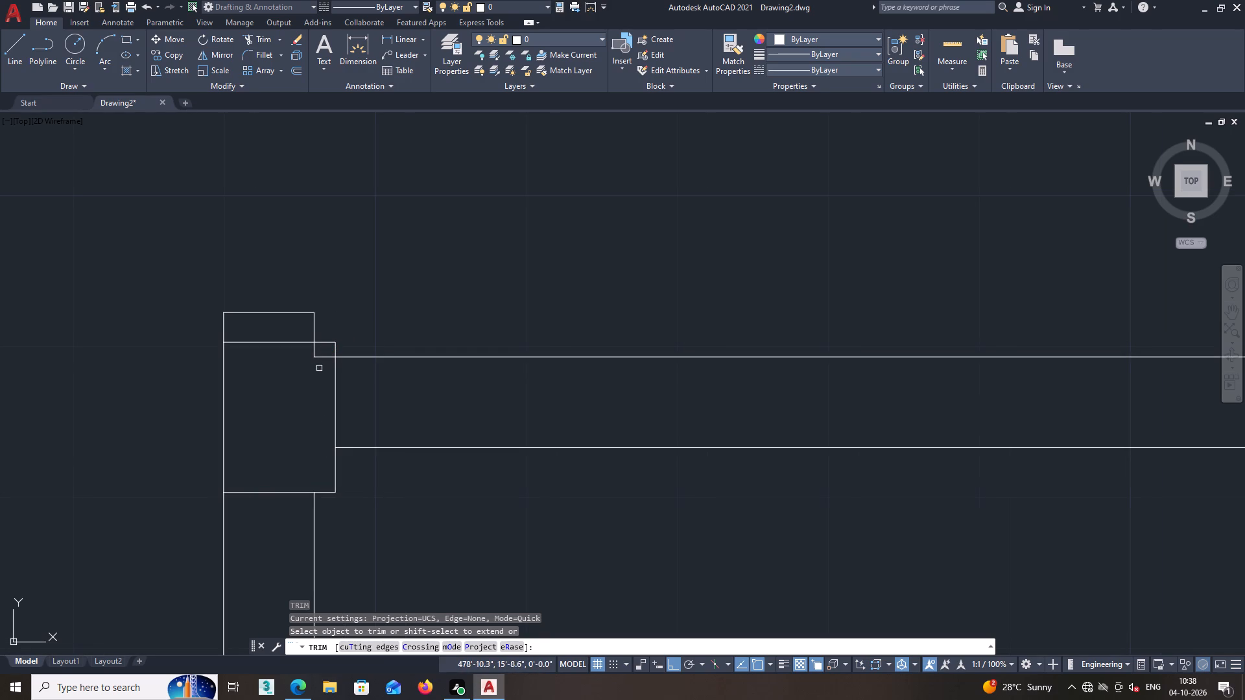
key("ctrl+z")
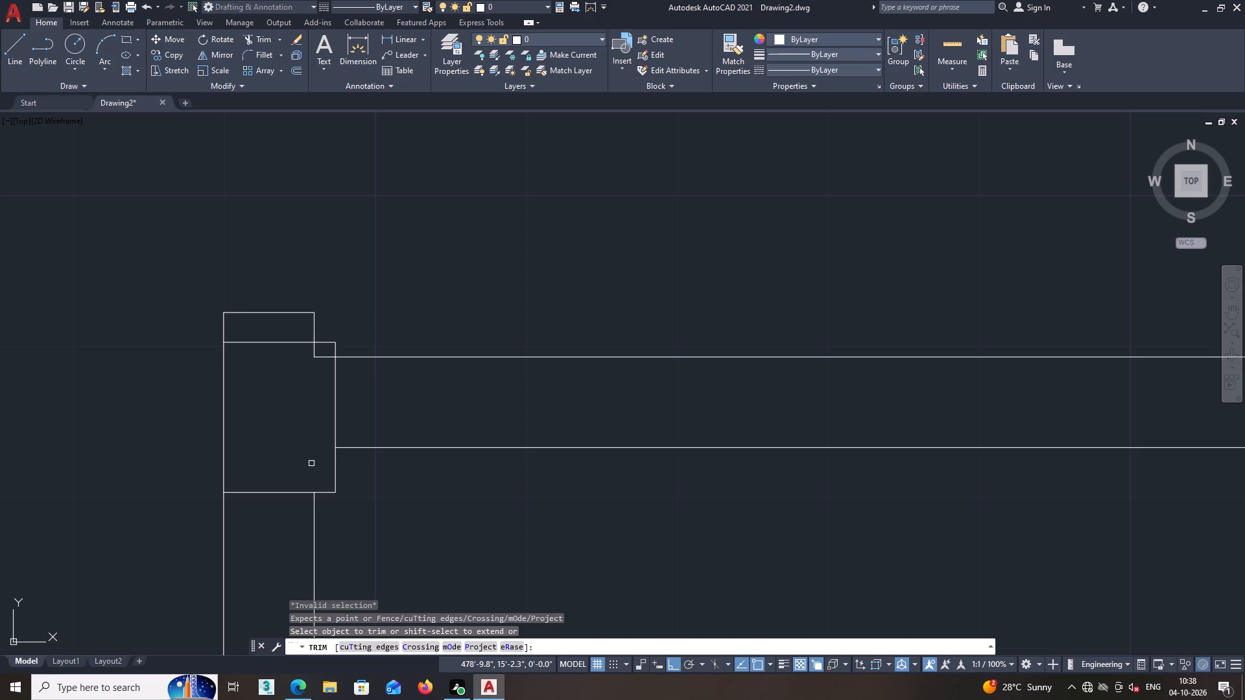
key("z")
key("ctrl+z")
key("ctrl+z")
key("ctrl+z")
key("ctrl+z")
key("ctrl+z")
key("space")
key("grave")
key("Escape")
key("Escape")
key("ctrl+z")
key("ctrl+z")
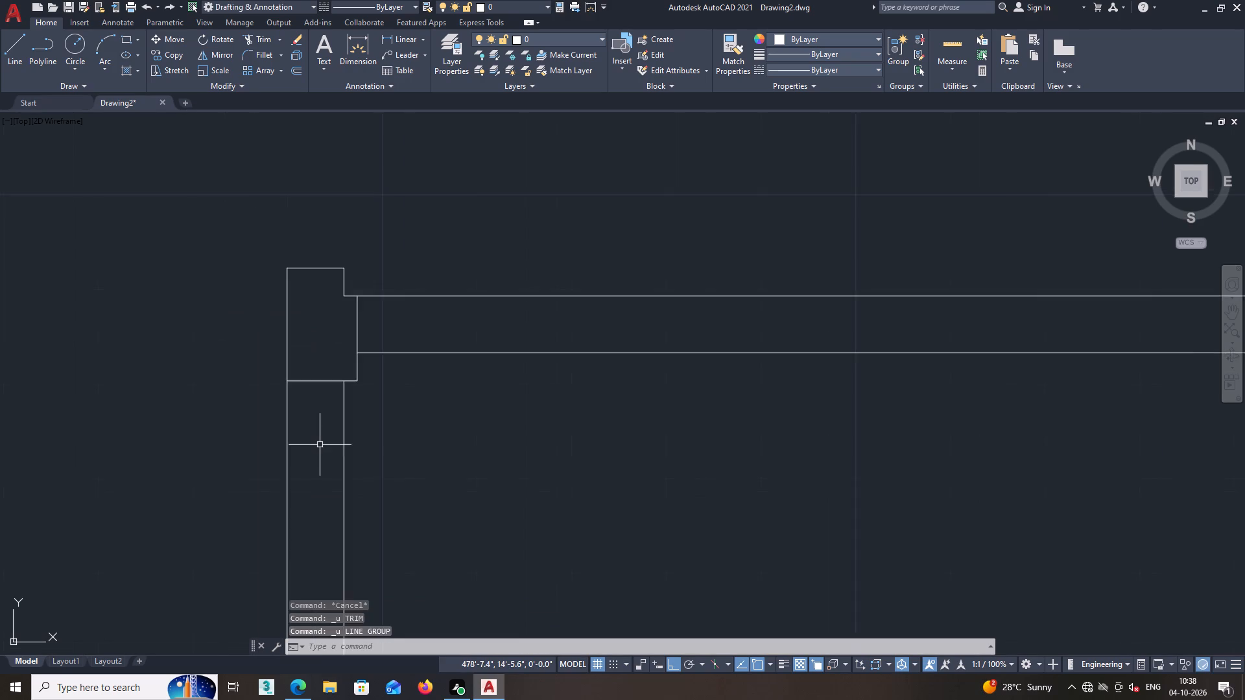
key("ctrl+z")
Delete the short horizontal line crossing the central partition in line with the east partition's north face.
middle_click_drag(366, 385, 371, 476)
scroll(398, 379, "up", 1)
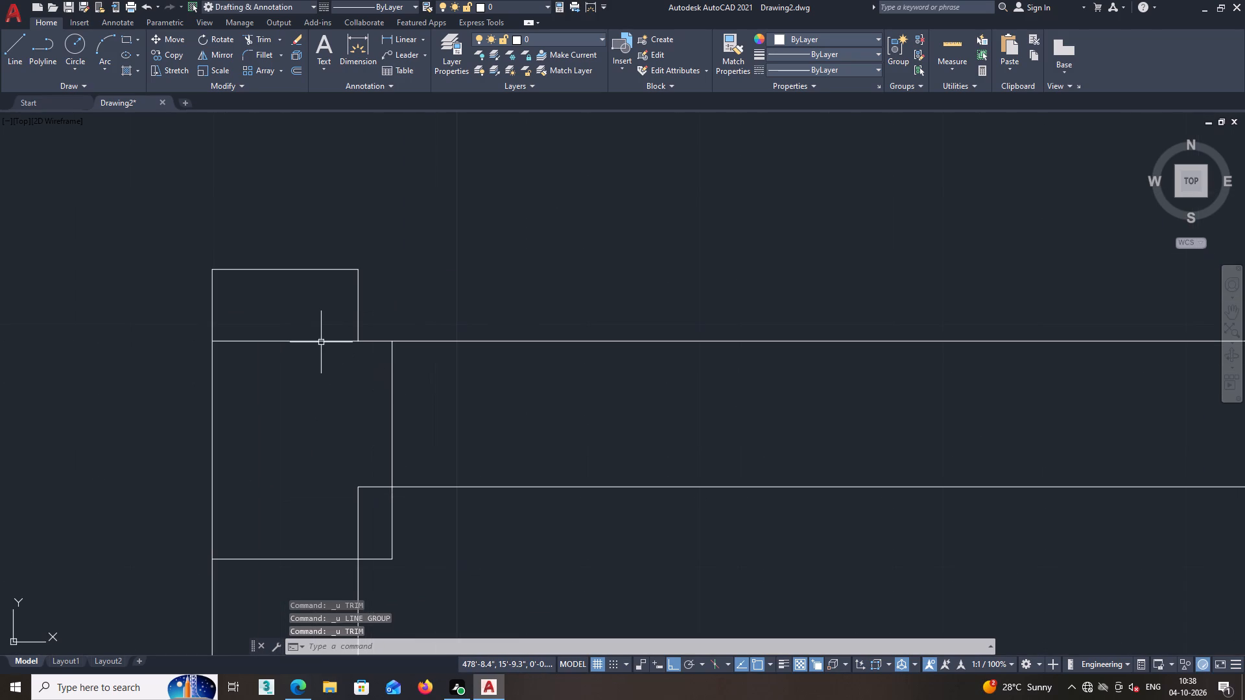
left_click(321, 342)
key("Delete")
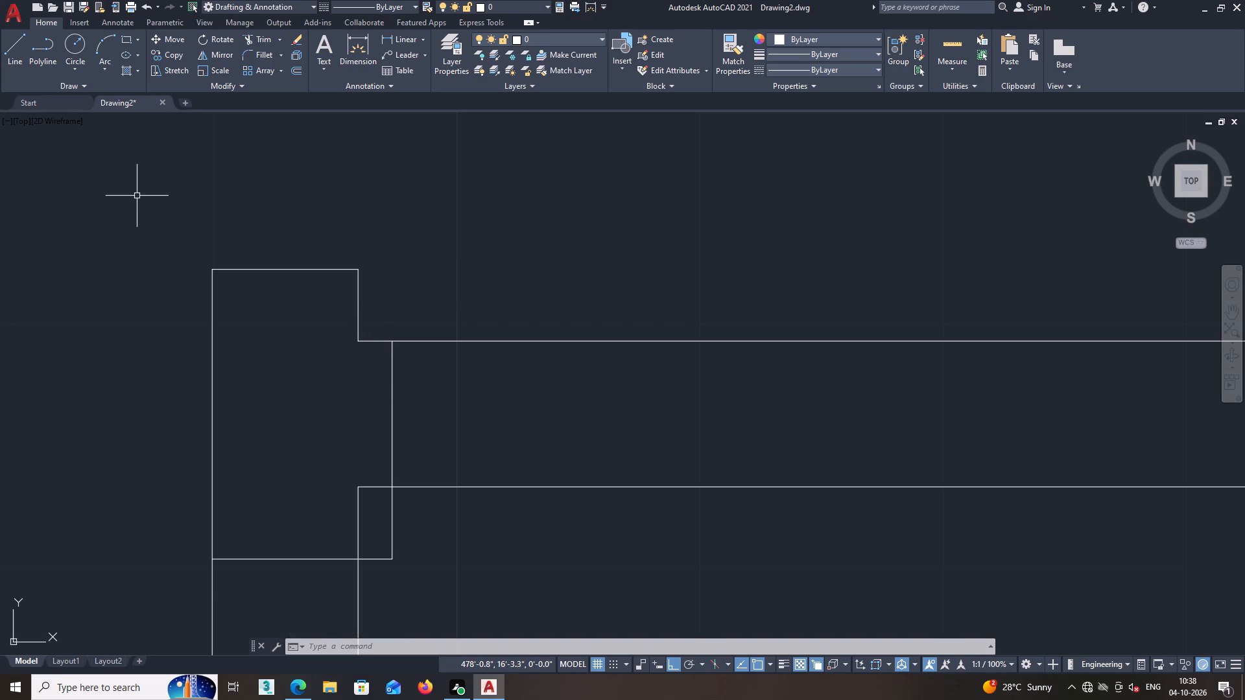
Draw a line about 0.9 inch north from the column outline's northeast corner, then west to the central partition's west face.
middle_click_drag(120, 169, 117, 188)
middle_click_drag(239, 374, 259, 337)
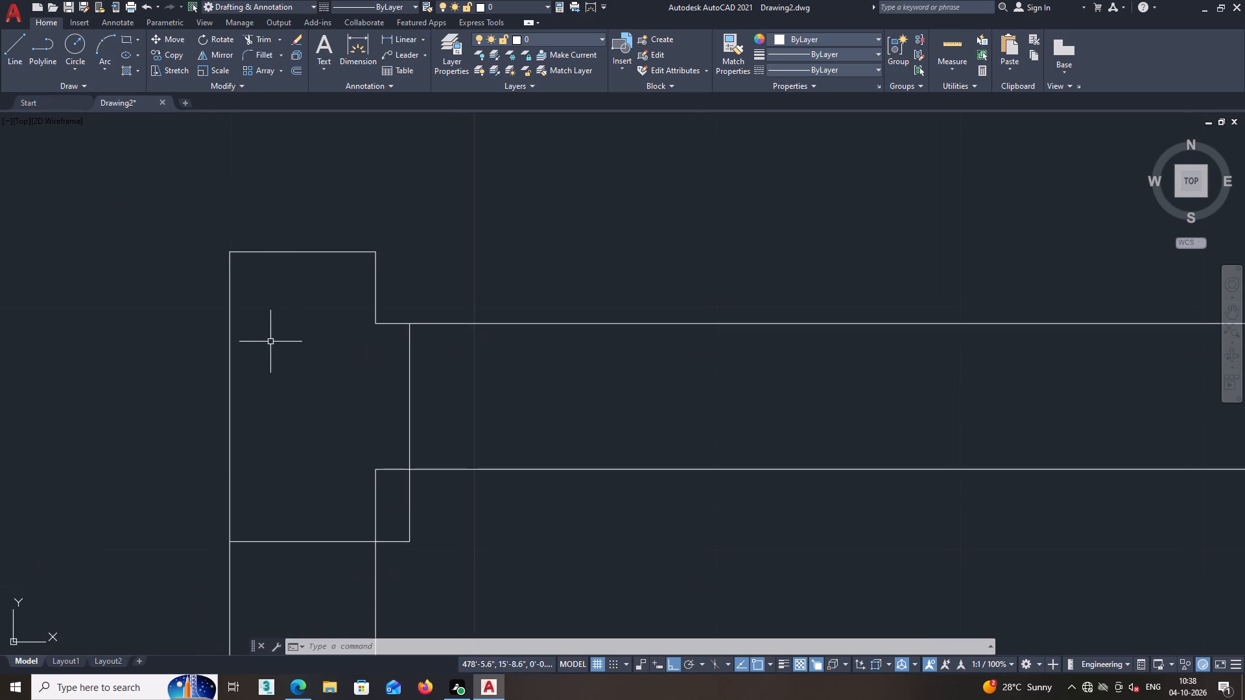
scroll(273, 349, "down", 1)
middle_click_drag(335, 395, 313, 368)
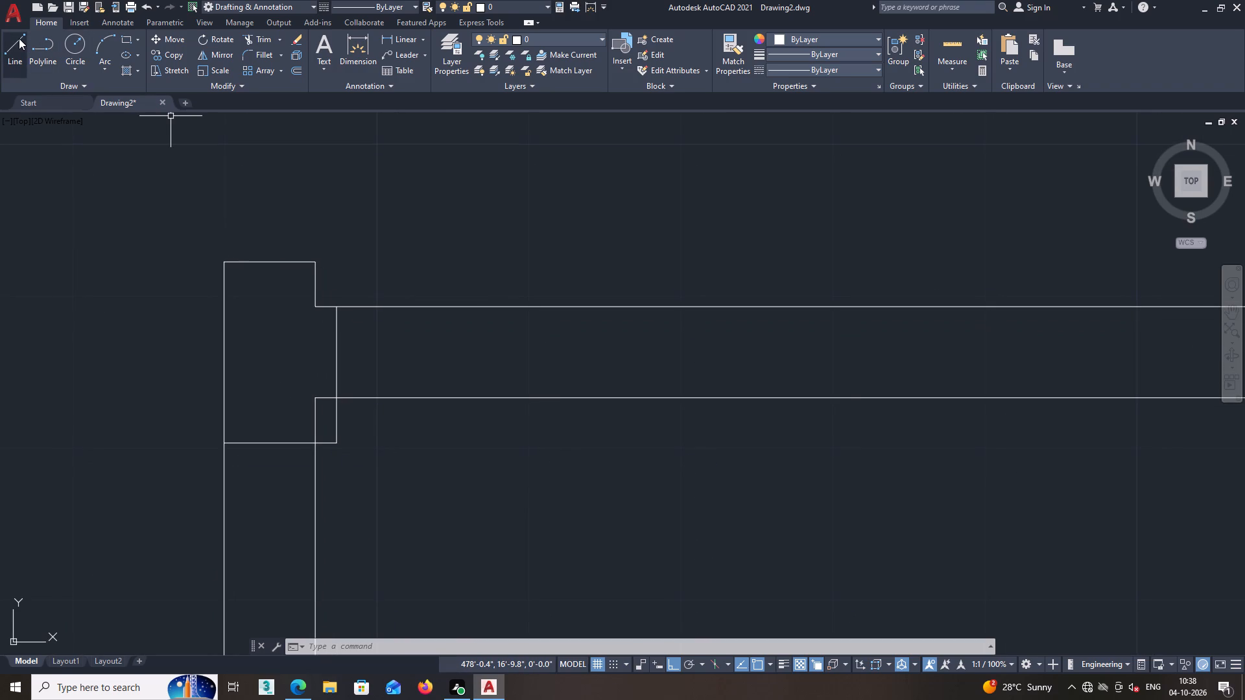
left_click(19, 38)
middle_click_drag(194, 216, 218, 316)
scroll(429, 426, "up", 1)
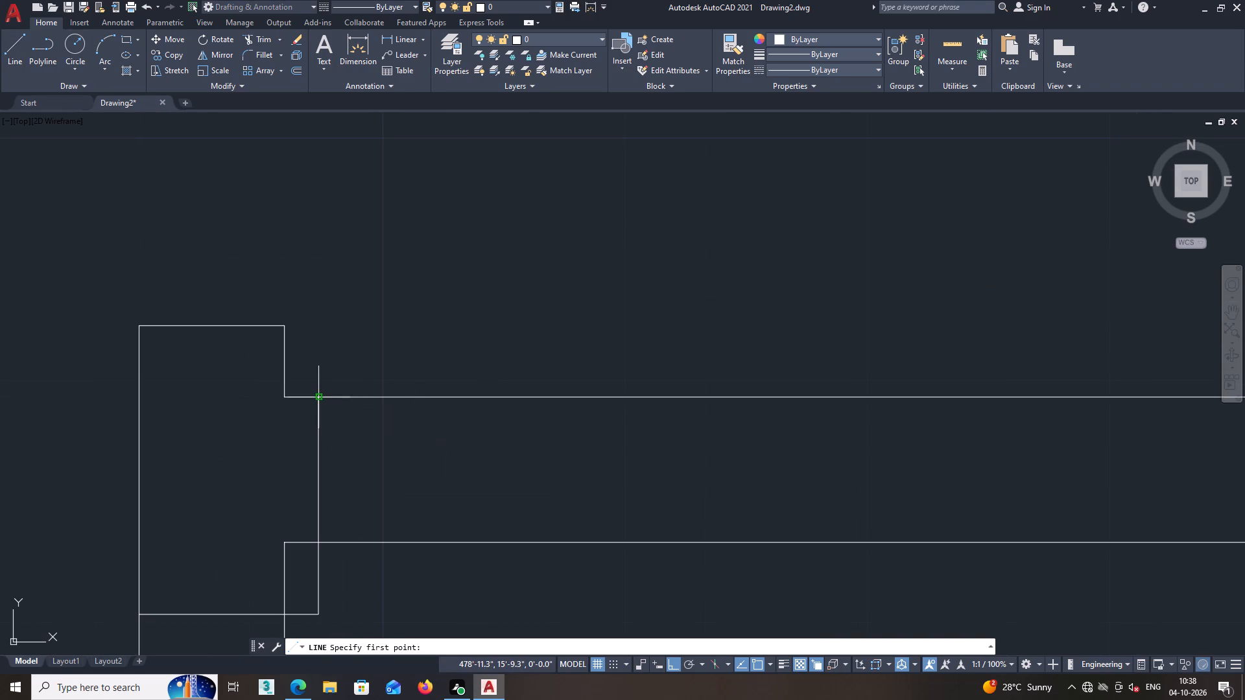
left_click(316, 399)
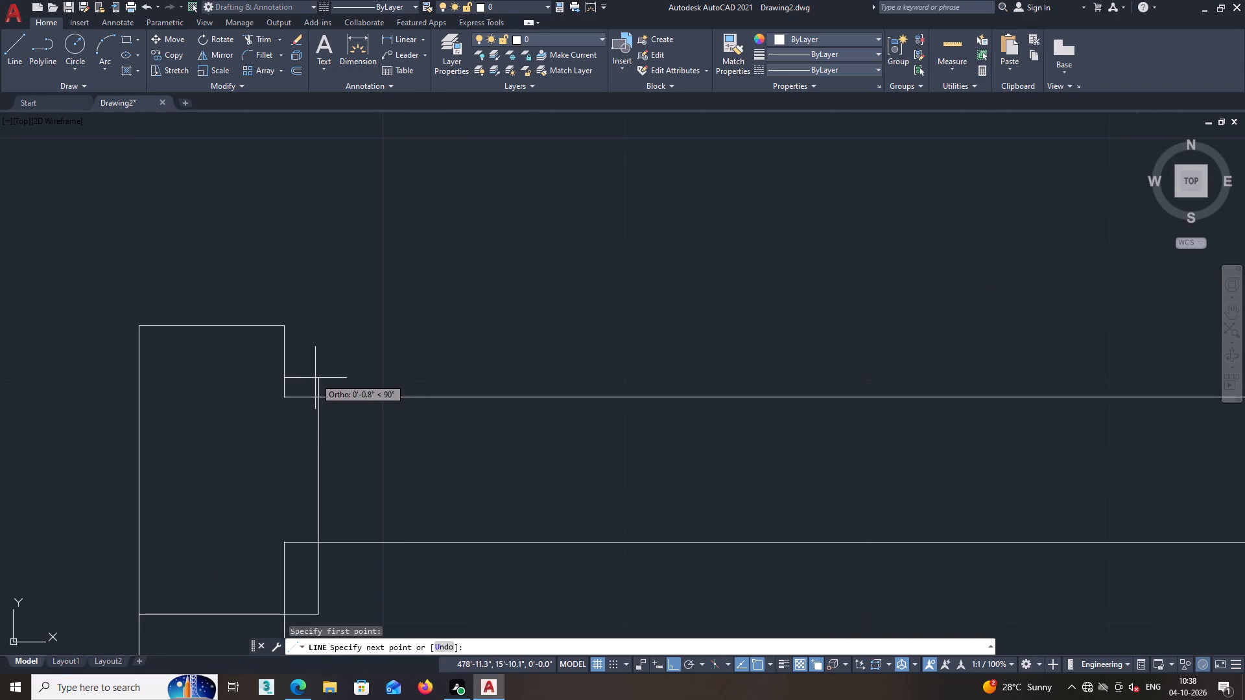
left_click(316, 375)
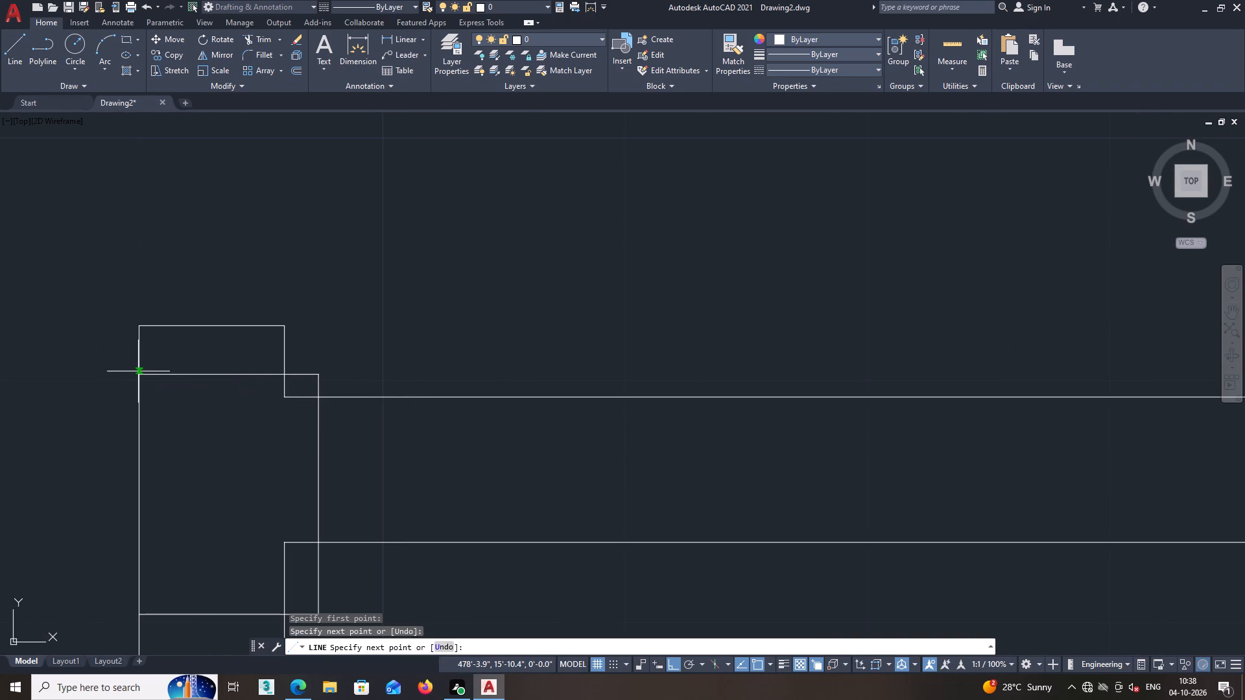
left_click(138, 374)
key("space")
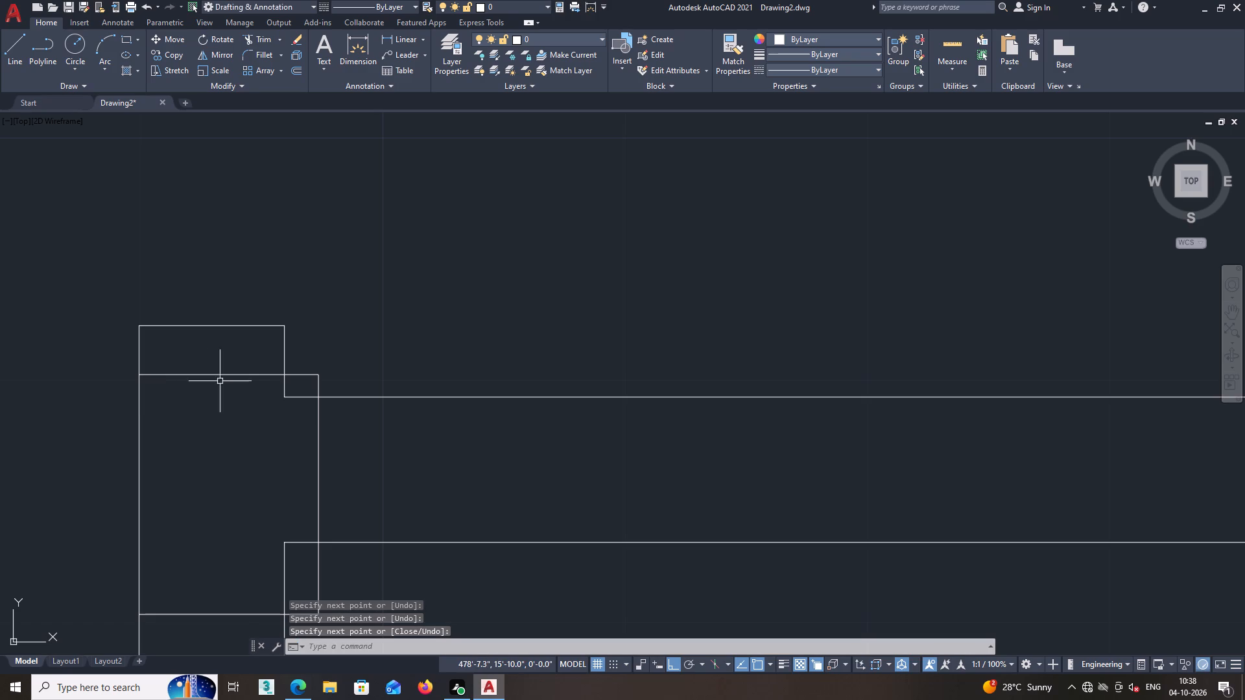
Hatch the column's main area and its two small east corner areas with solid yellow.
key("h")
key("Return")
left_click(241, 418)
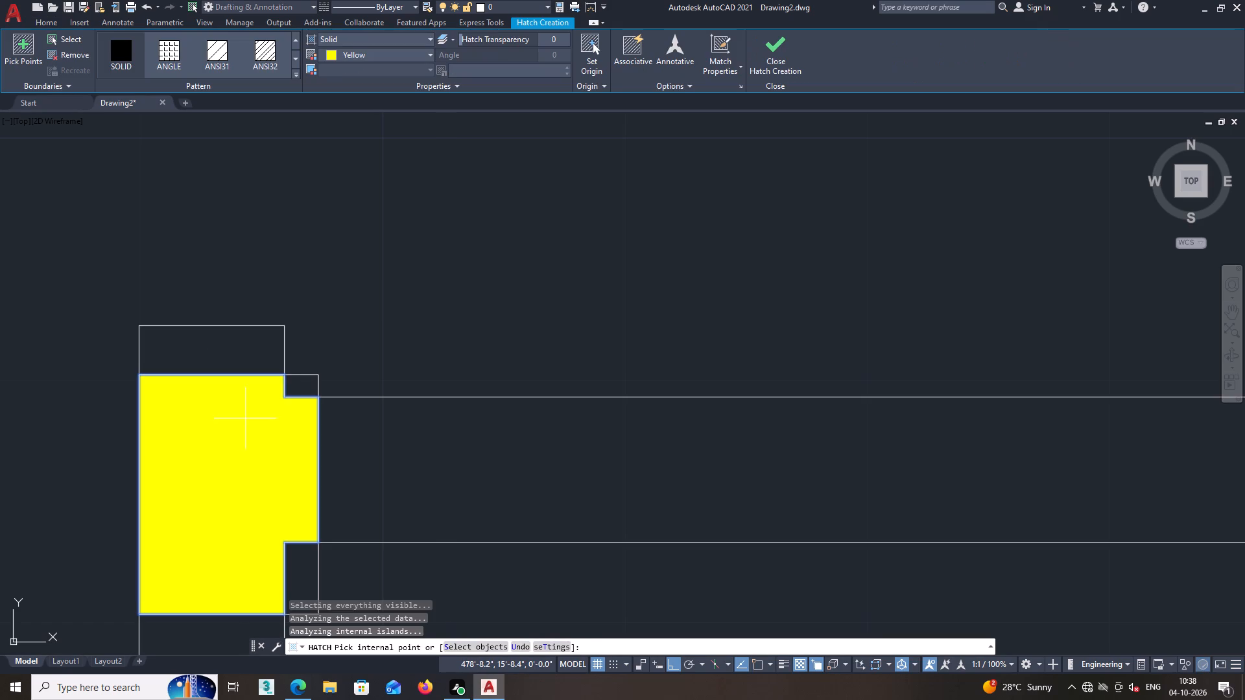
middle_click(300, 410)
left_click(298, 392)
middle_click_drag(297, 437, 306, 372)
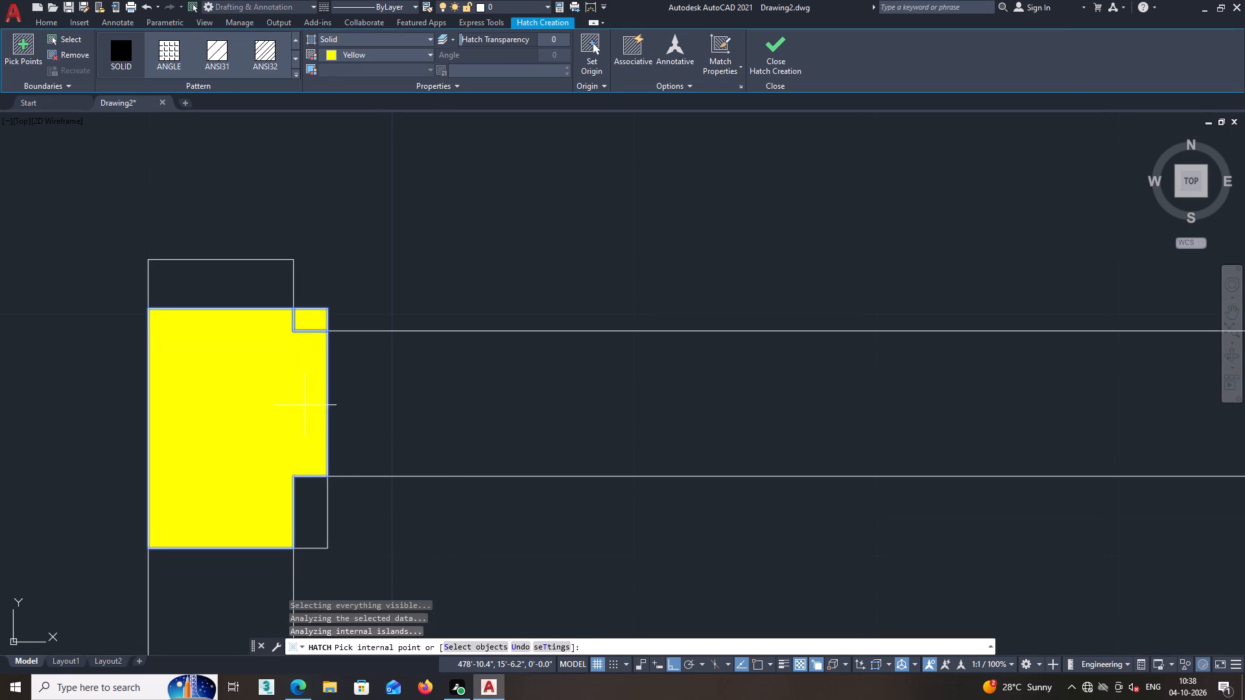
left_click(298, 491)
key("space")
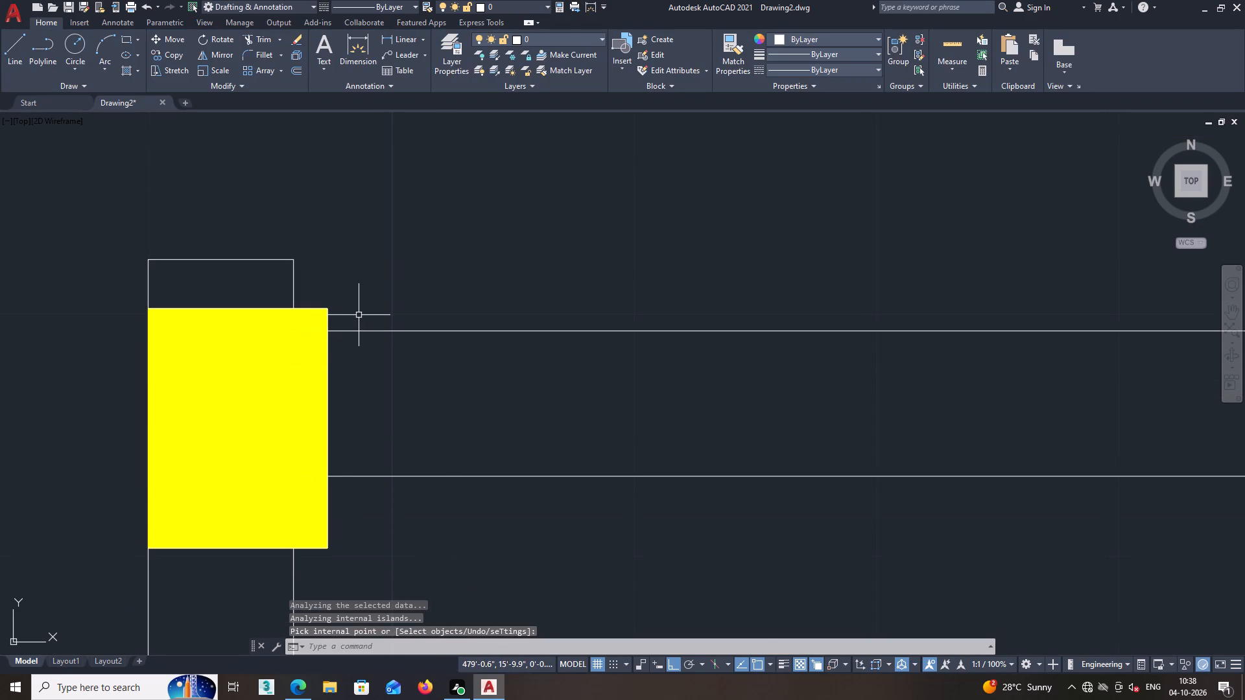
Examine the east partition's door opening and its junctions with the short vertical partition and the east outer wall.
scroll(365, 336, "down", 2)
middle_click_drag(389, 387, 315, 381)
scroll(318, 386, "down", 2)
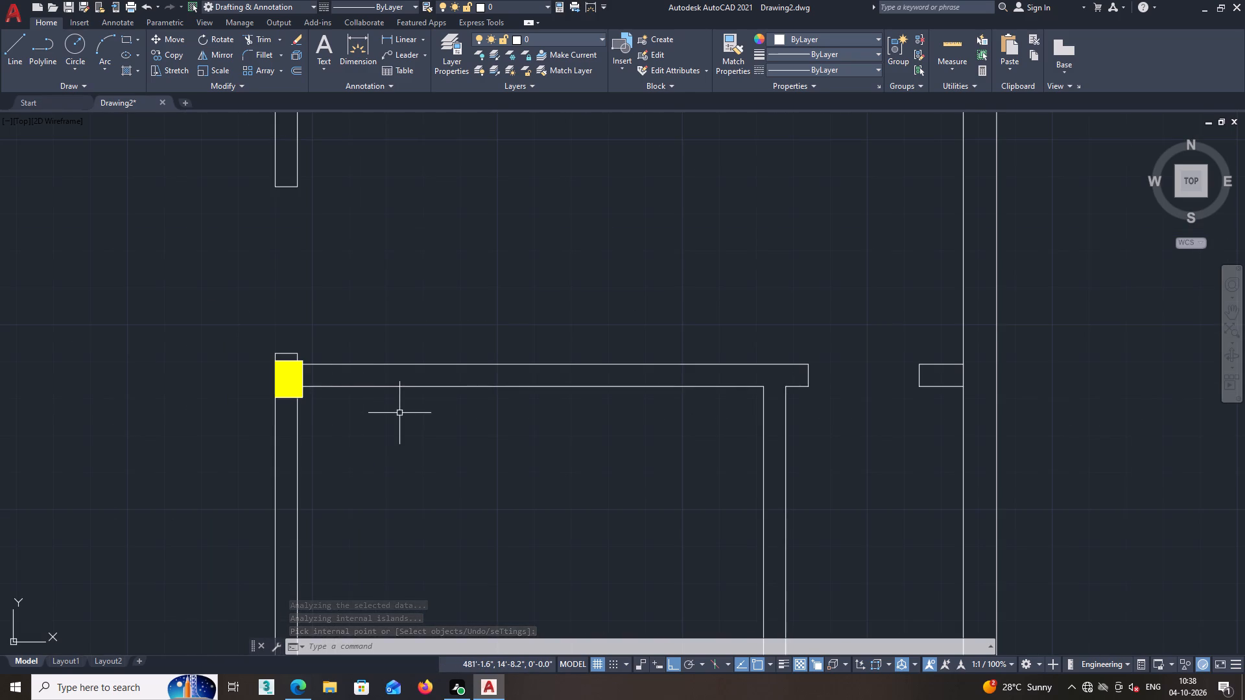
scroll(456, 449, "down", 2)
middle_click_drag(486, 462, 386, 434)
scroll(525, 406, "up", 1)
middle_click_drag(525, 403, 476, 401)
middle_click(477, 404)
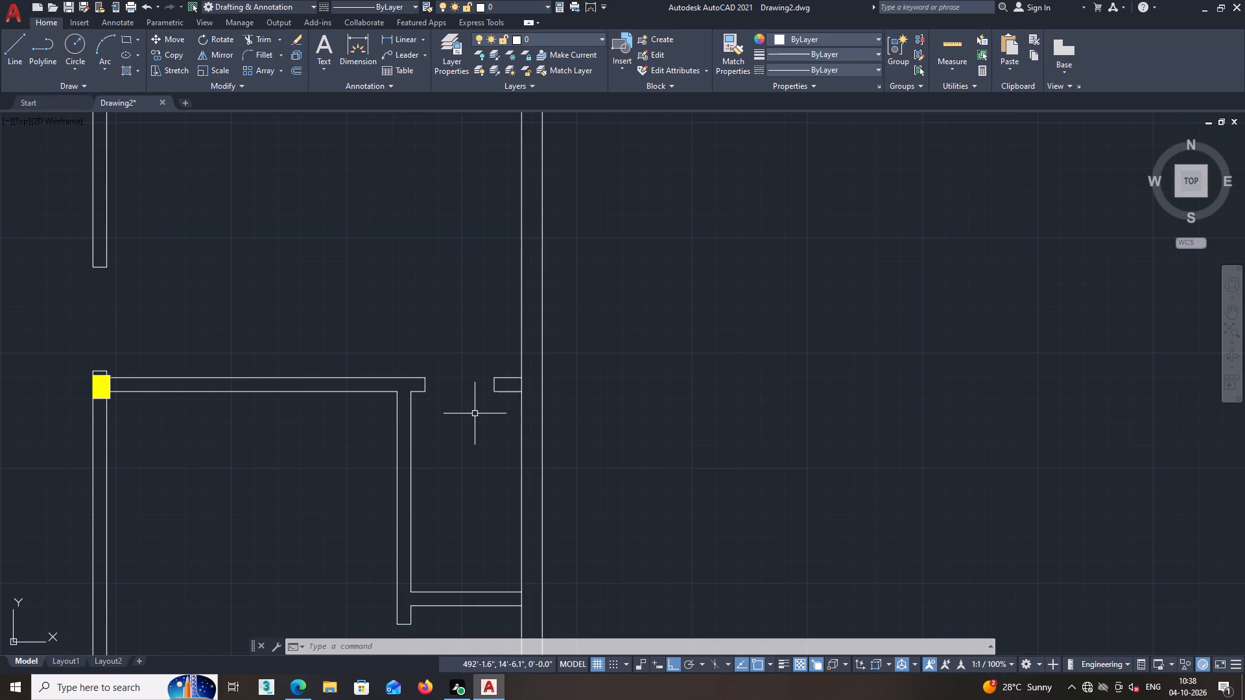
Draw a horizontal line across the east outer wall, just north of its junction with the short partition stub.
left_click(24, 39)
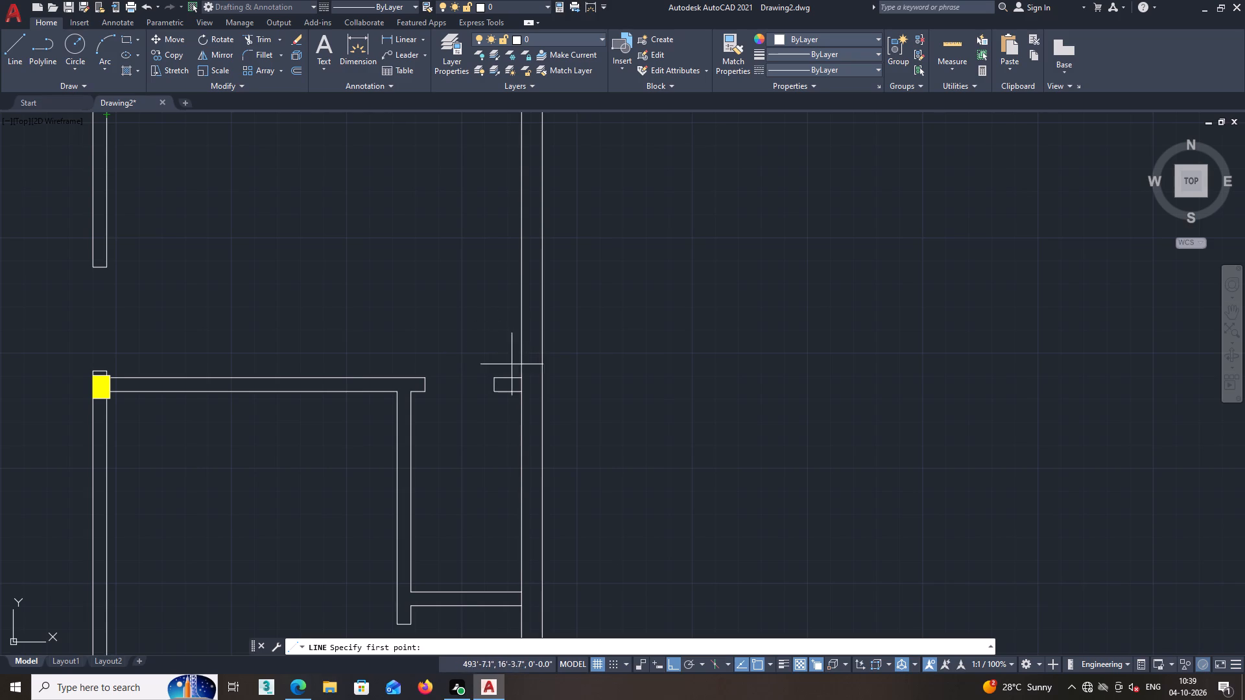
middle_click_drag(519, 379, 514, 365)
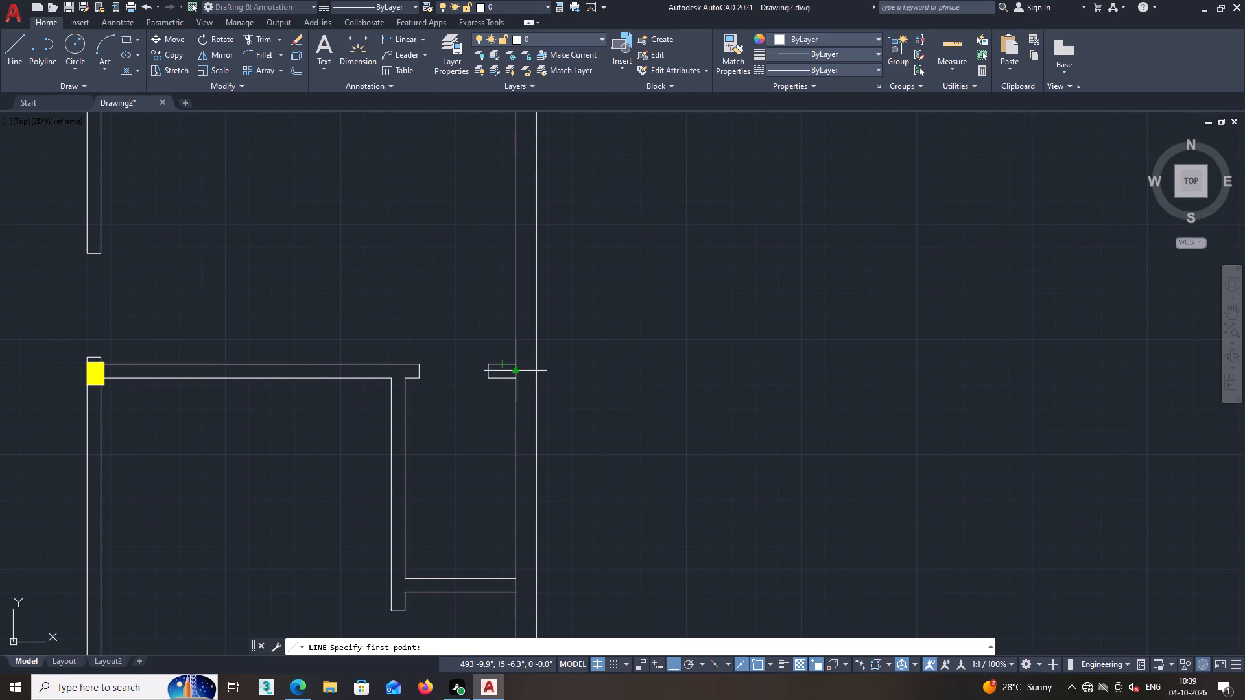
scroll(528, 364, "up", 2)
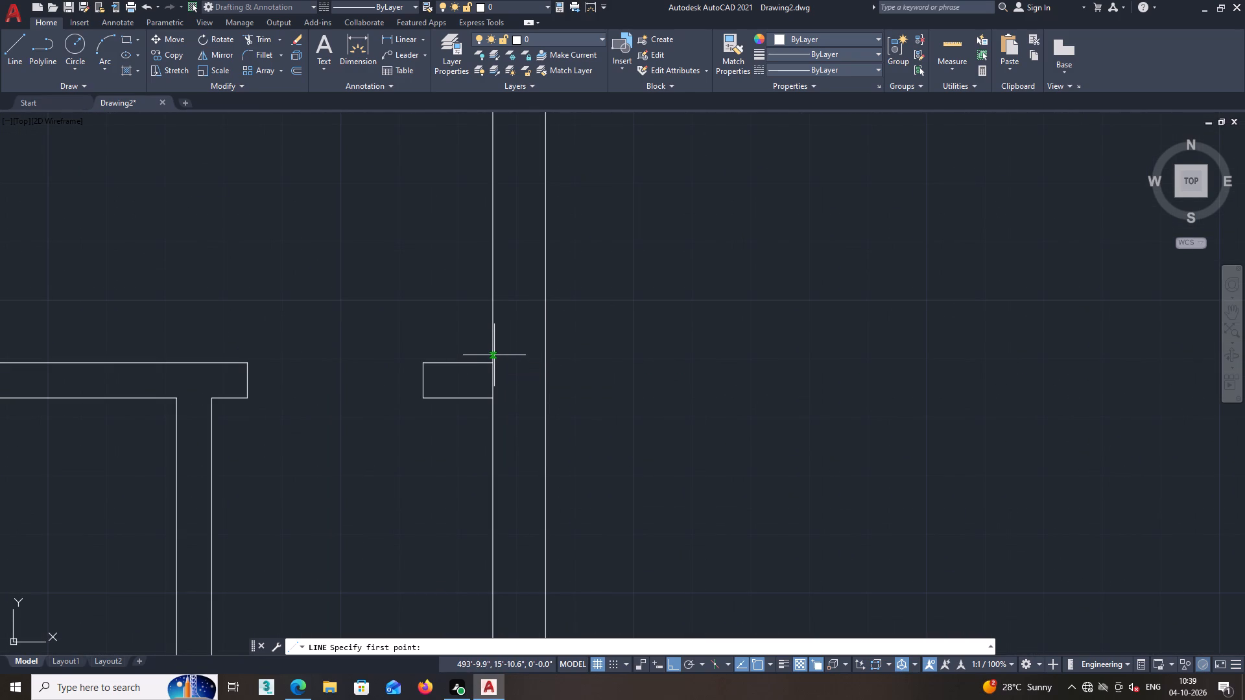
left_click(494, 355)
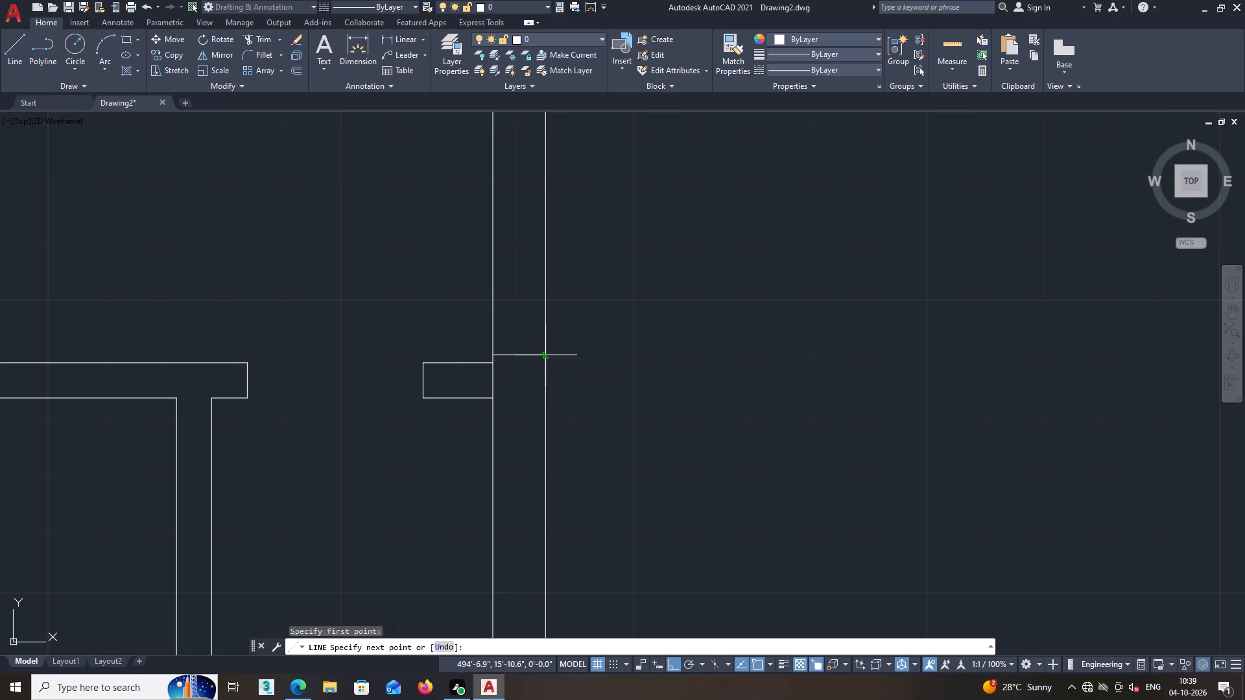
left_click(547, 354)
key("space")
Draw a second horizontal line across the east outer wall, just south of the stub and about 9 inches below the first line.
type("l")
key("l")
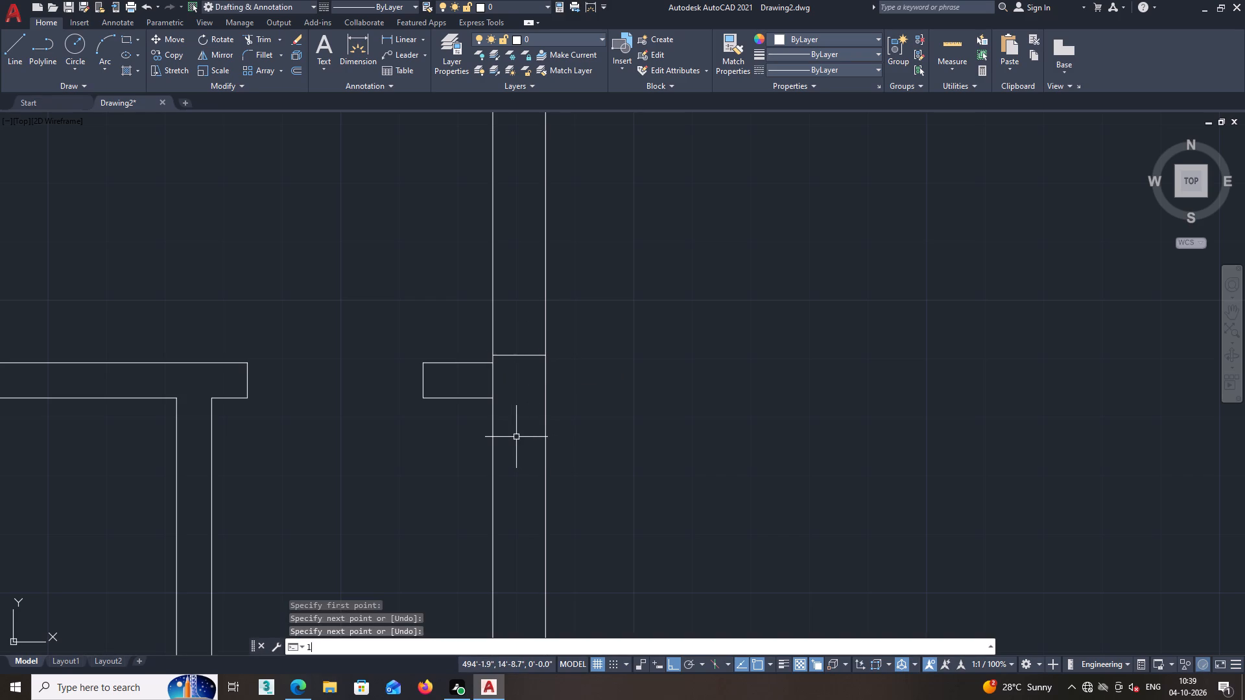
key("Return")
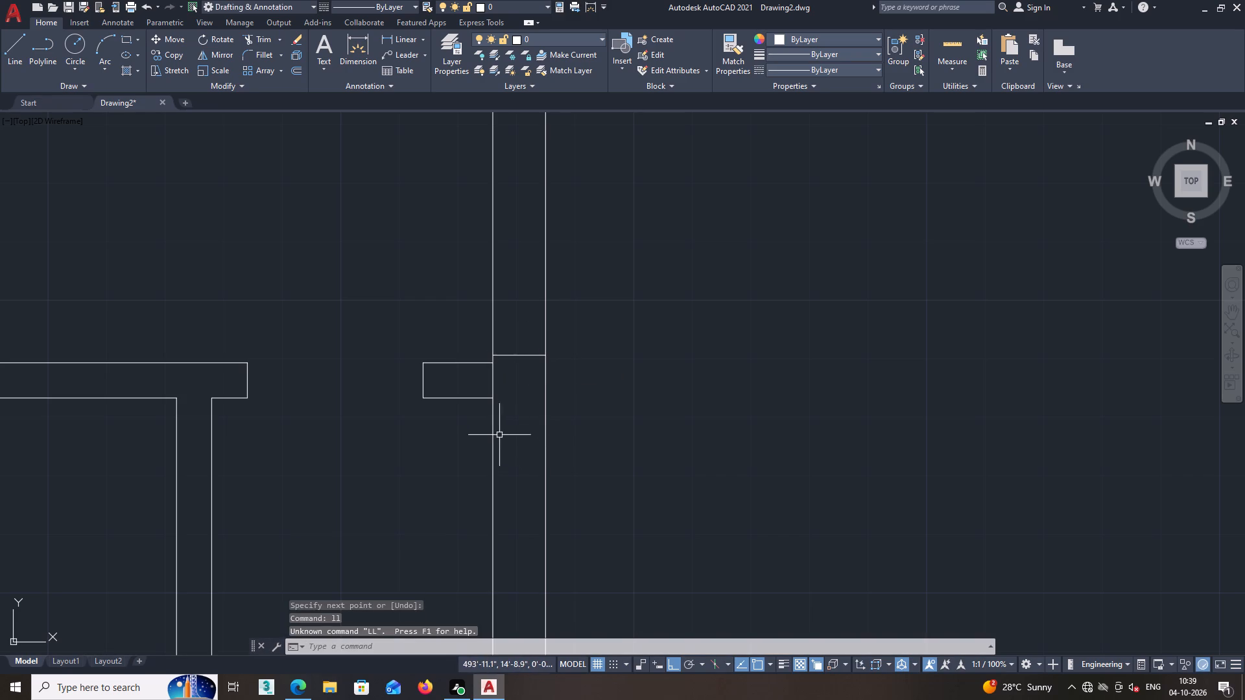
scroll(493, 423, "up", 2)
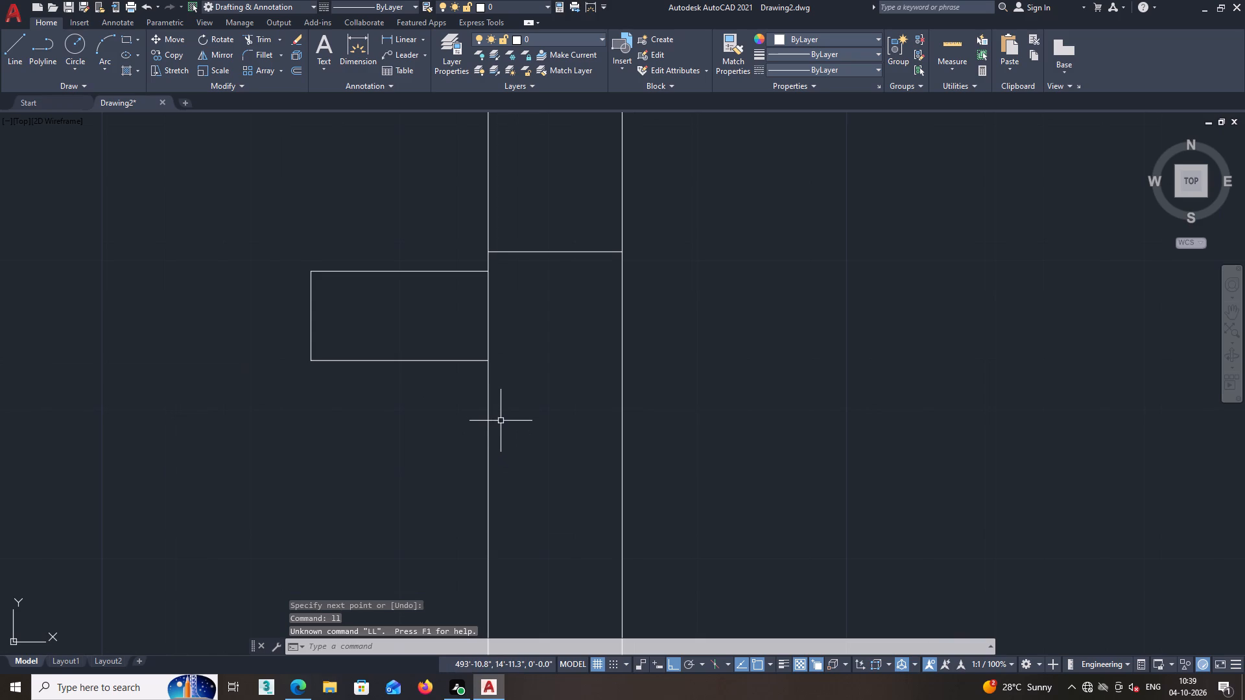
key("l")
key("Return")
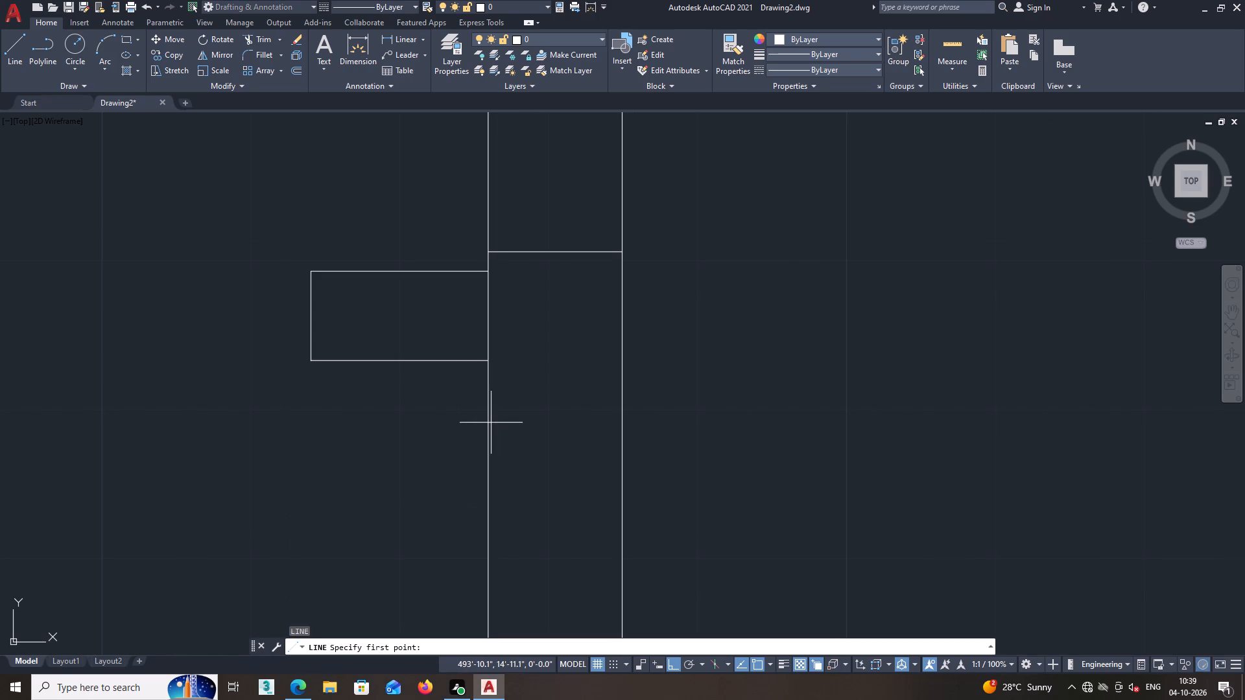
middle_click_drag(493, 416, 496, 440)
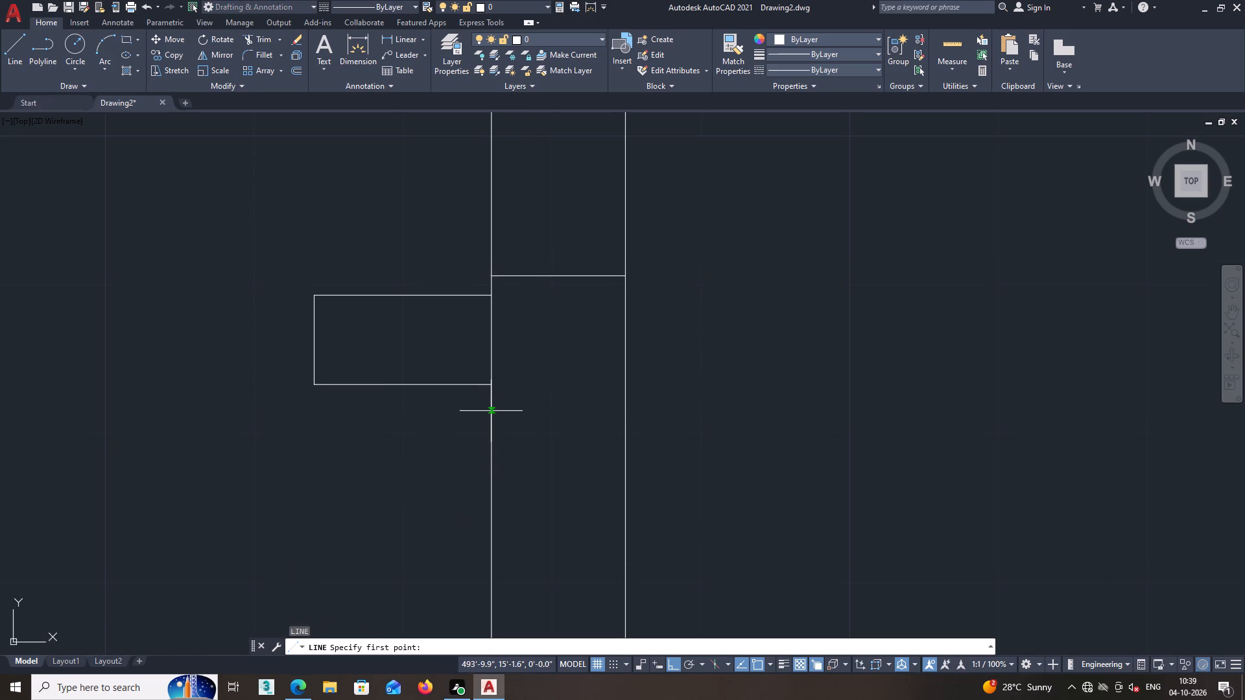
left_click(491, 413)
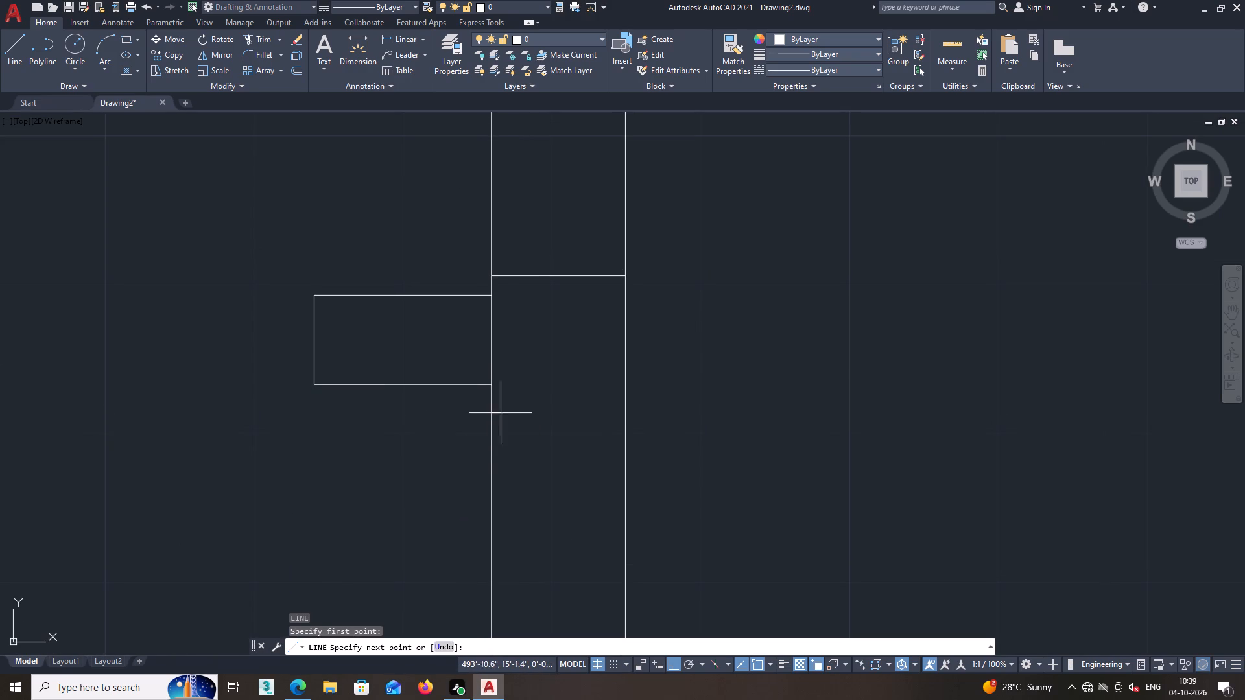
left_click(623, 412)
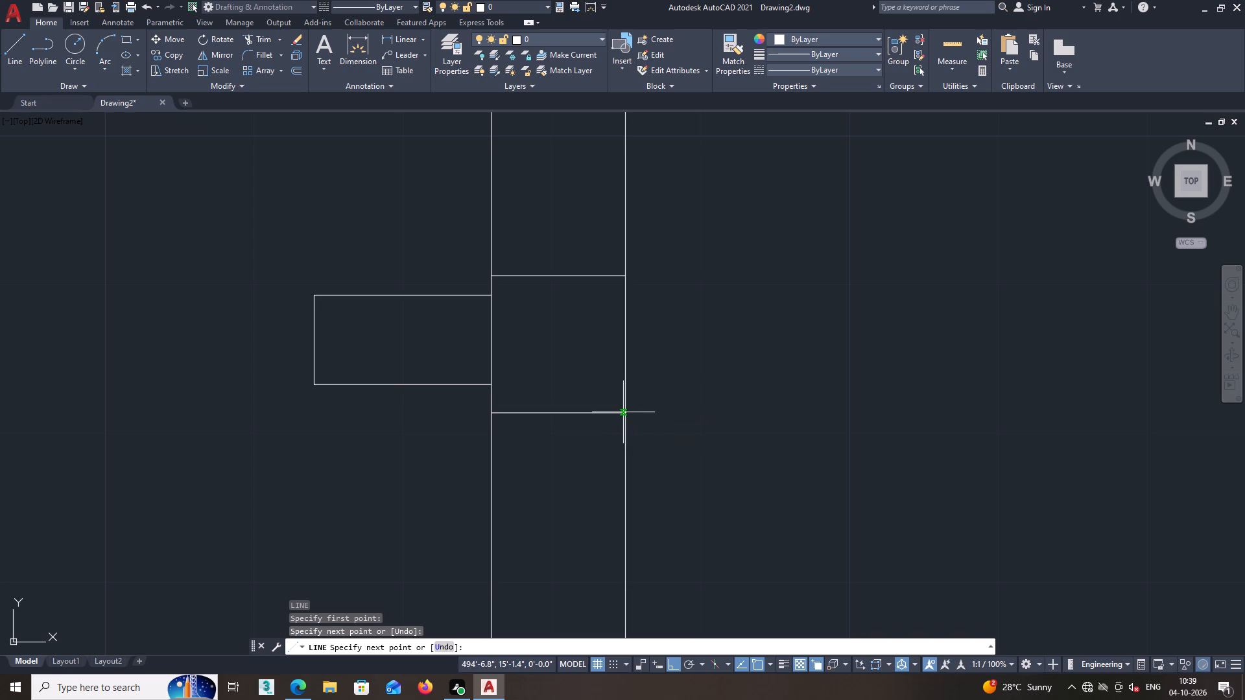
key("space")
Hatch the outlined column area in the east outer wall with solid yellow.
key("h")
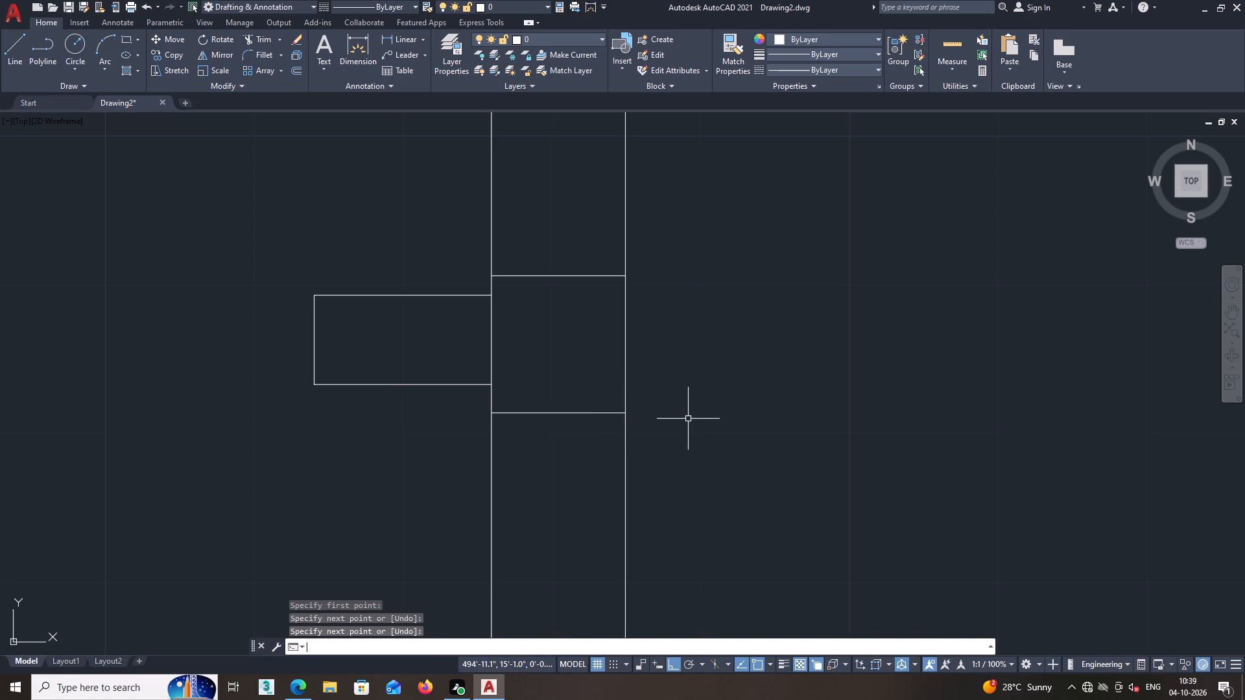
key("Return")
left_click(582, 388)
key("space")
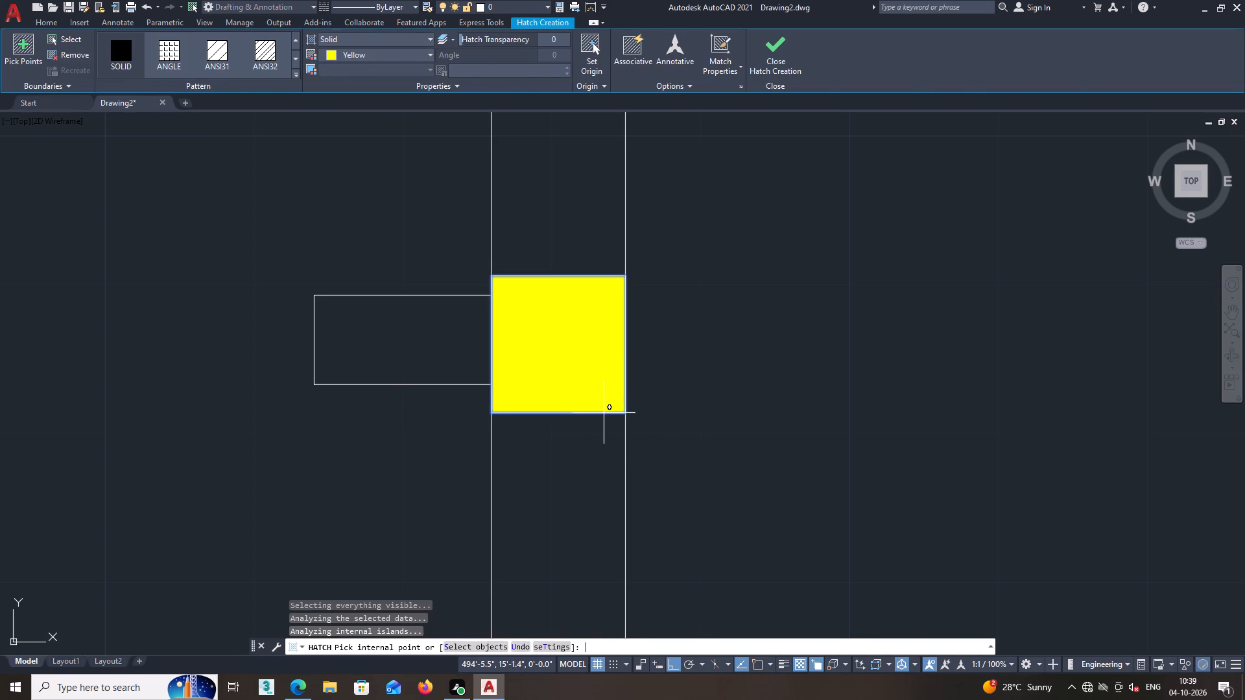
Examine the column placement across the whole plan, including the column at the central partition's junction with the east partition.
scroll(693, 427, "down", 6)
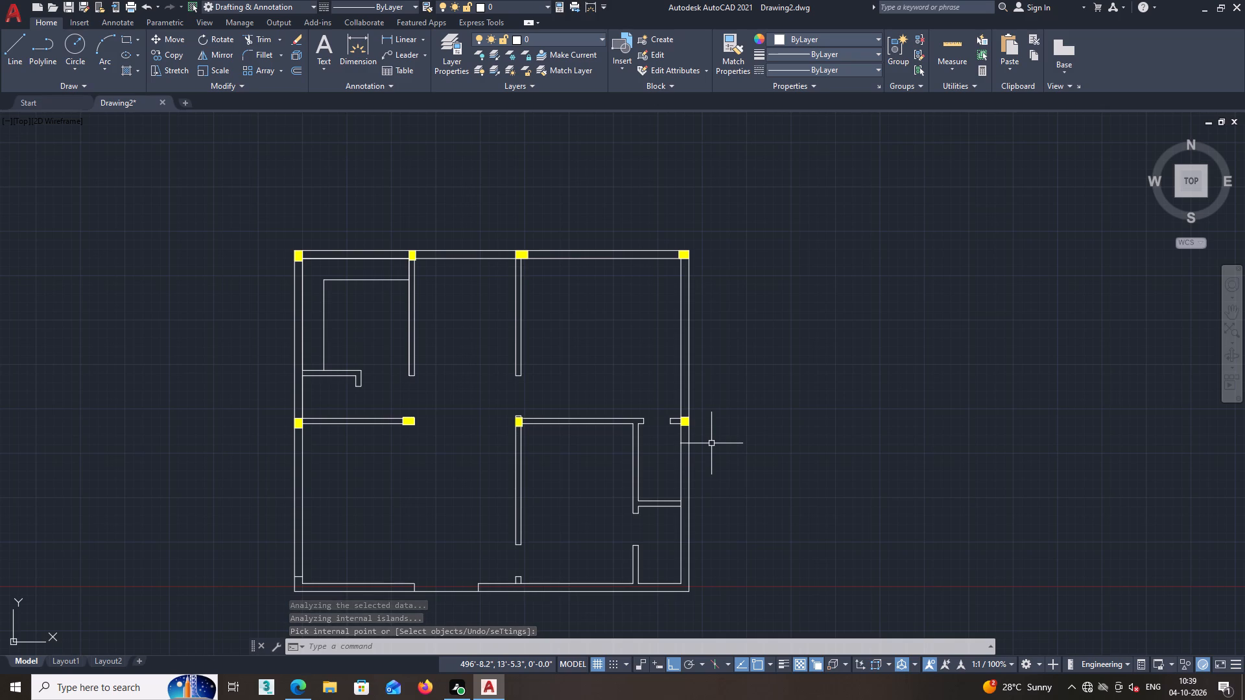
scroll(711, 443, "down", 3)
middle_click_drag(709, 445, 713, 410)
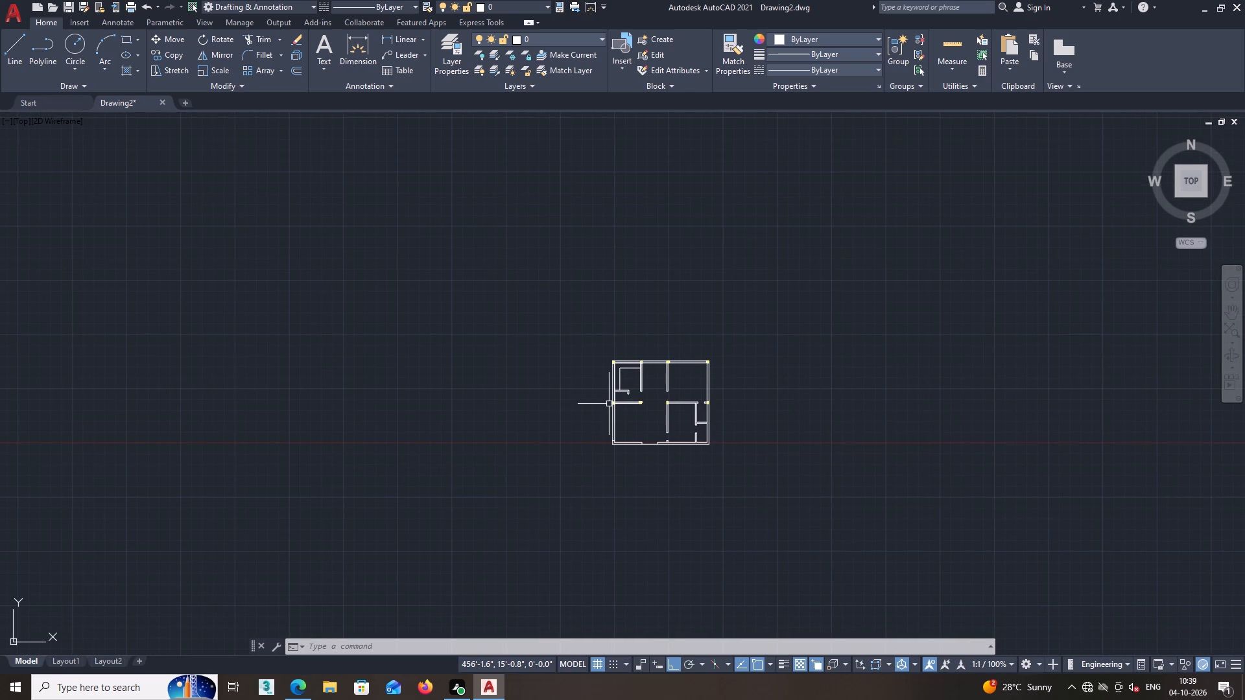
middle_click_drag(656, 408, 657, 380)
scroll(682, 387, "up", 2)
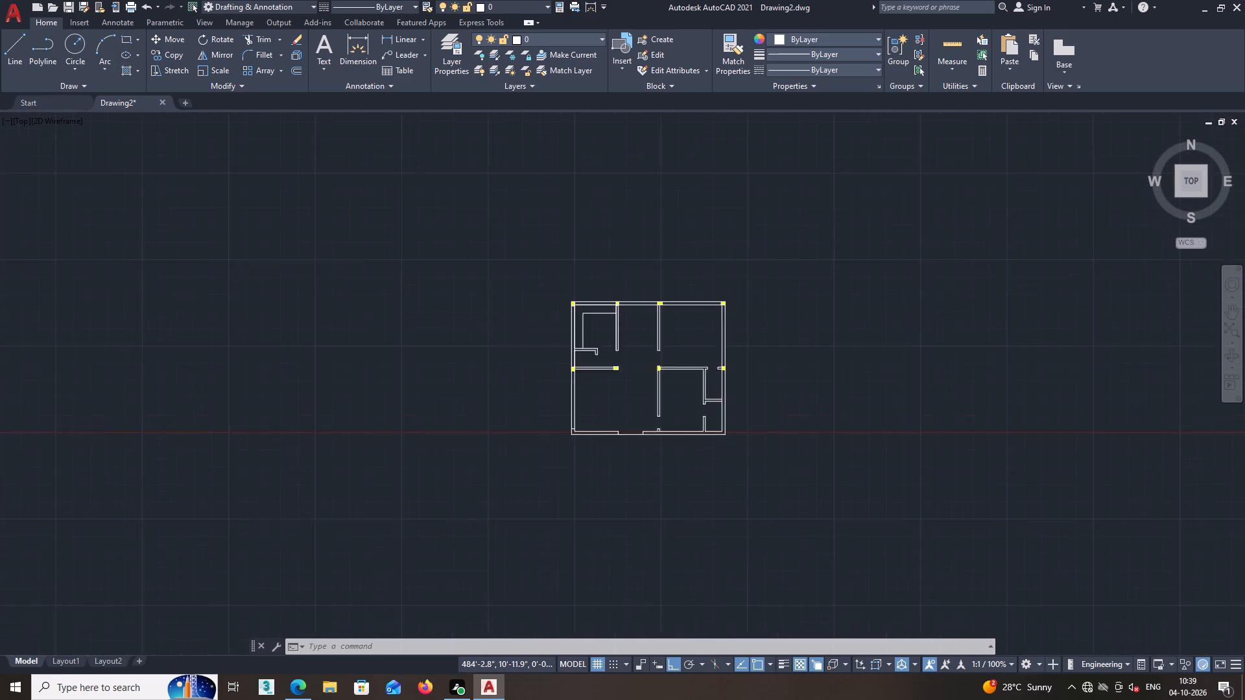
scroll(654, 367, "up", 2)
scroll(610, 338, "up", 3)
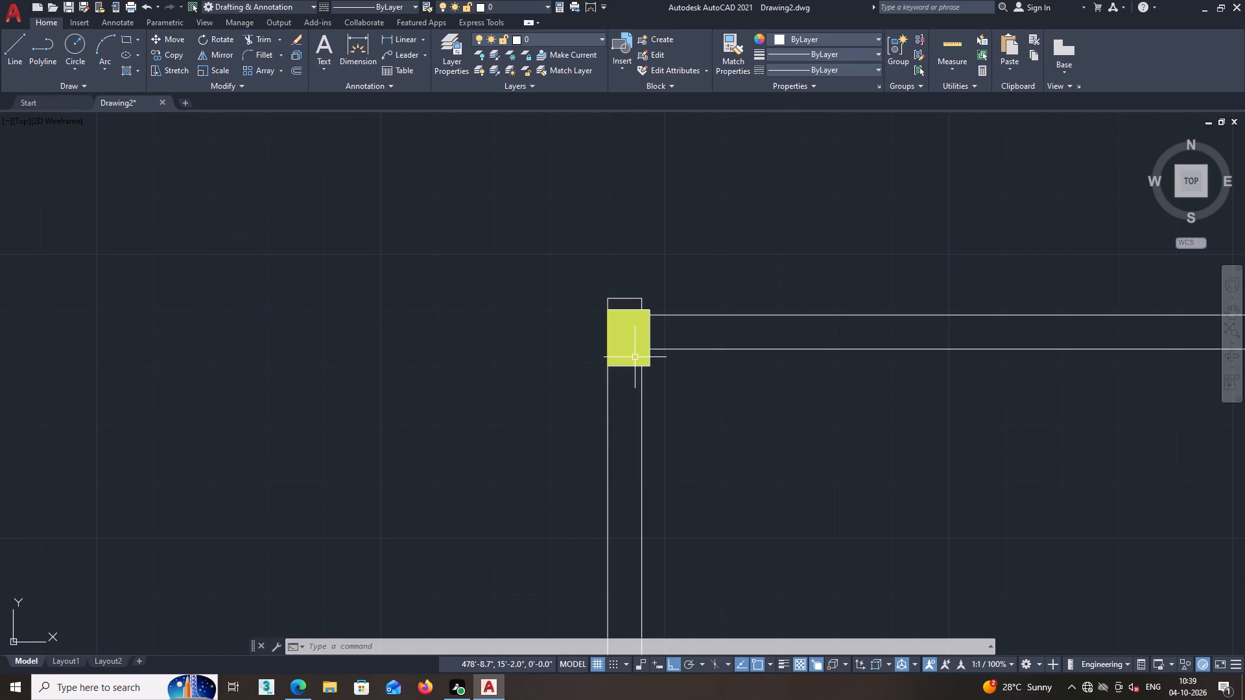
scroll(635, 357, "down", 4)
middle_click_drag(637, 410, 639, 340)
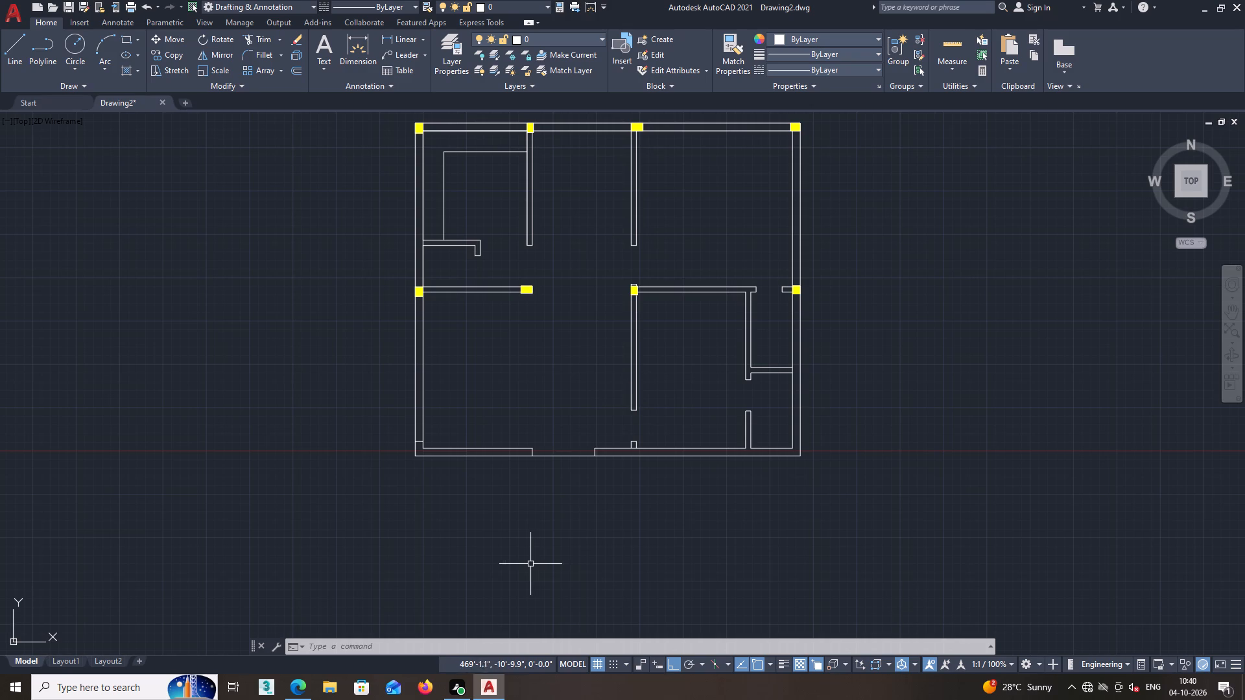
middle_click_drag(410, 458, 409, 500)
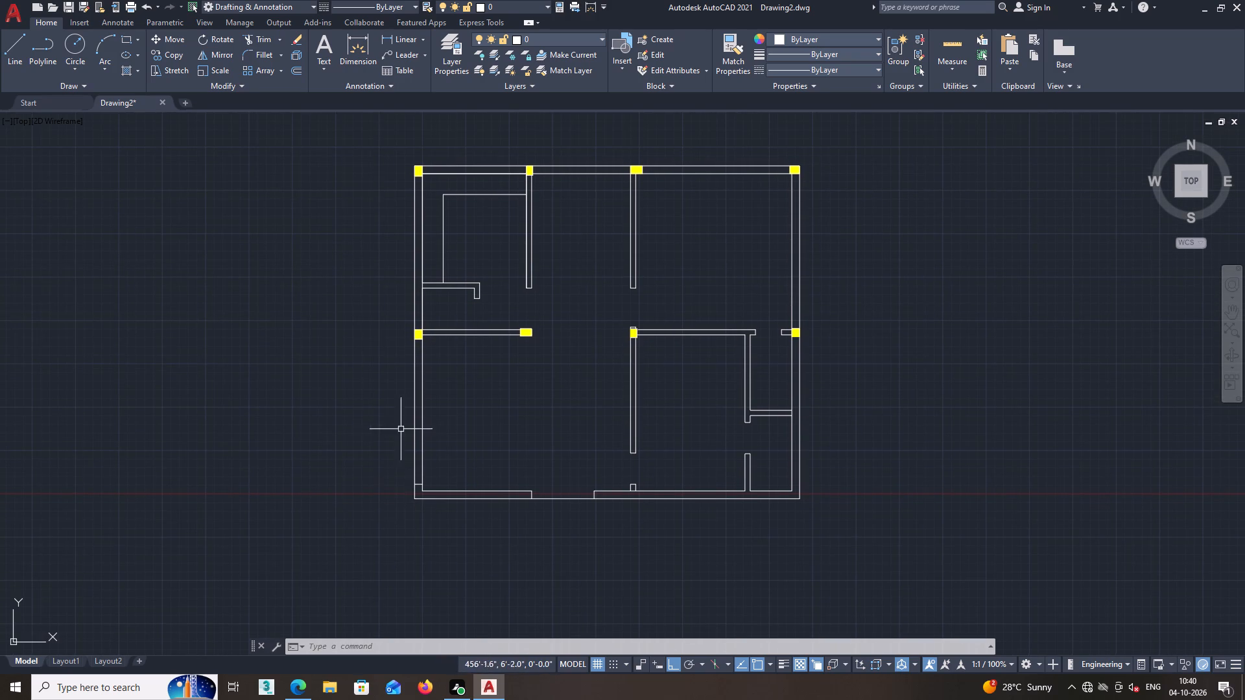
middle_click_drag(435, 404, 436, 464)
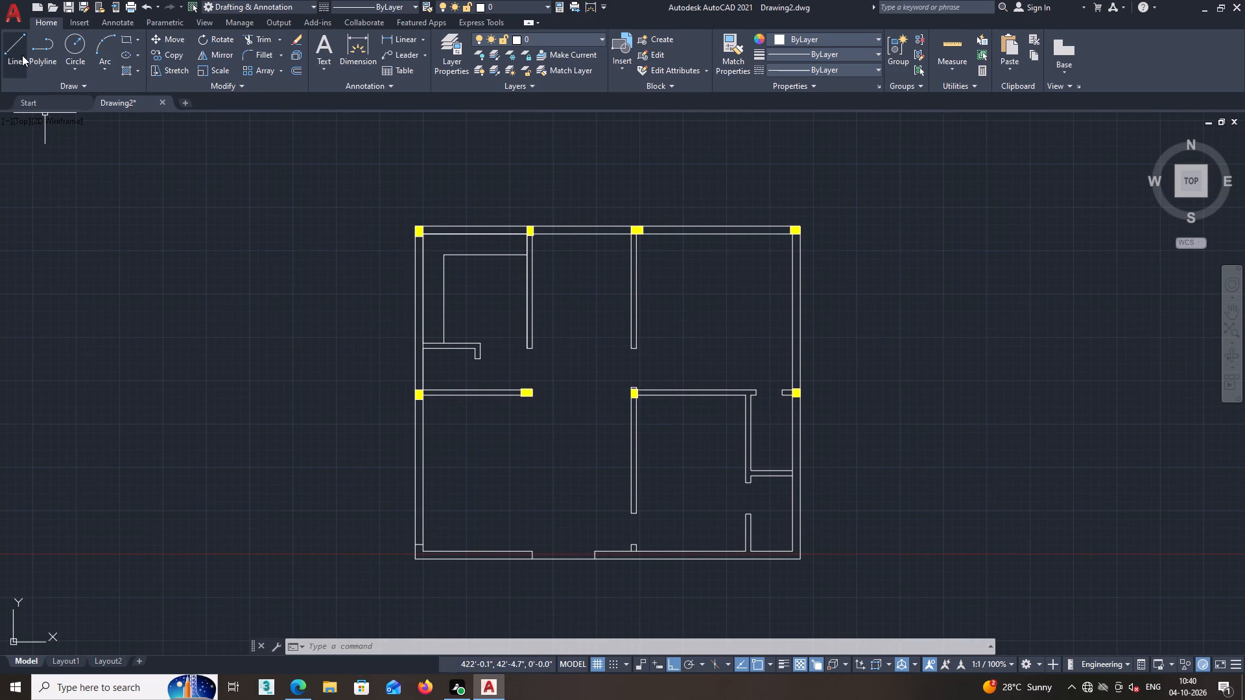
Draw a line from the inner corner at the plan's southwest west to the west wall's outer face, about 9 inches long.
left_click(19, 49)
middle_click_drag(359, 478, 365, 332)
scroll(437, 486, "up", 2)
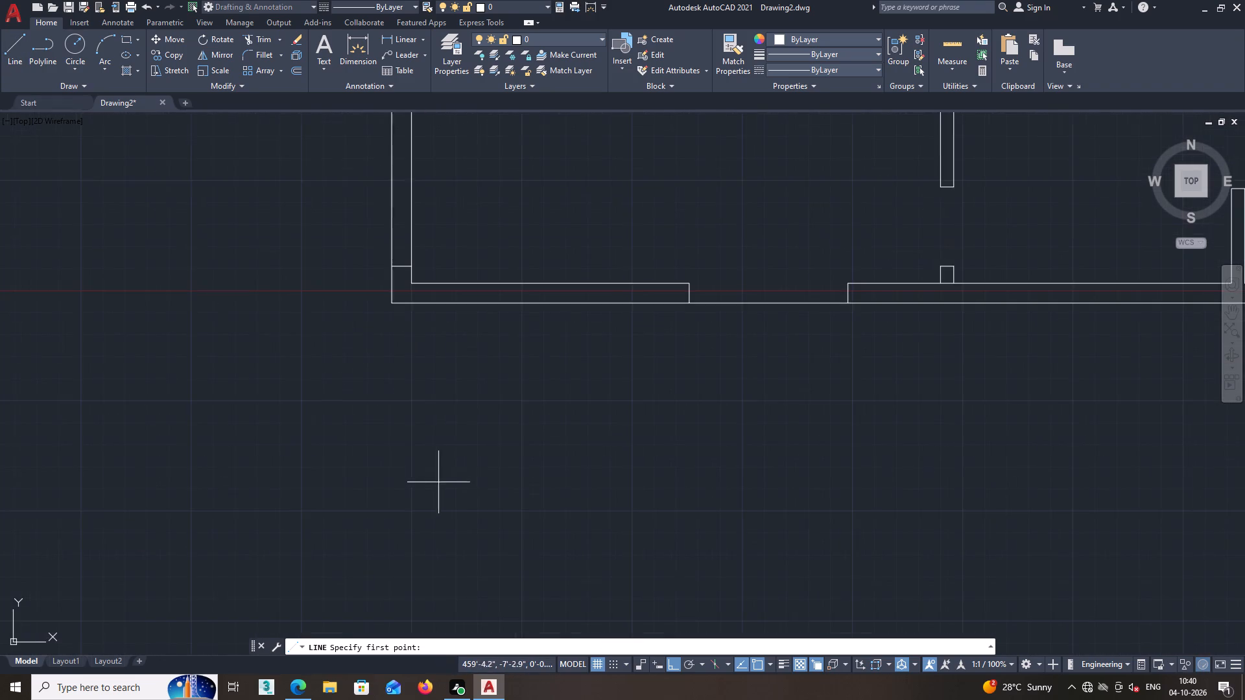
middle_click_drag(432, 399, 442, 522)
scroll(444, 449, "up", 1)
middle_click_drag(440, 450, 440, 480)
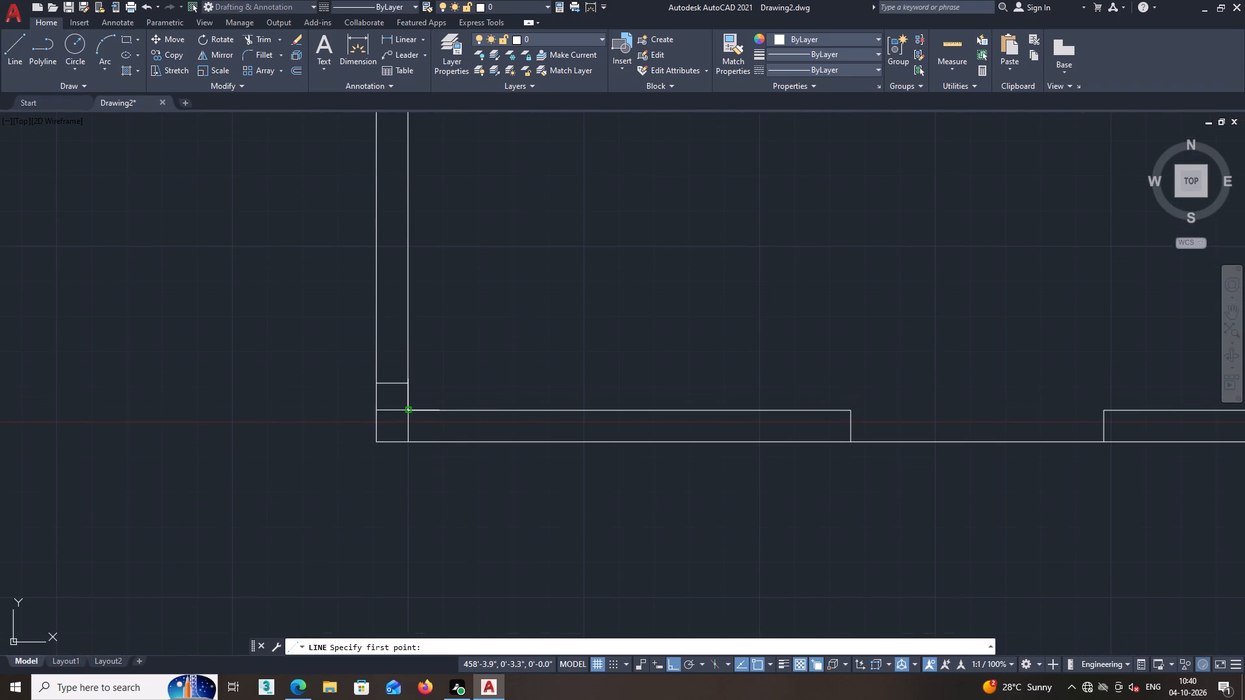
middle_click_drag(407, 409, 405, 438)
scroll(400, 431, "up", 2)
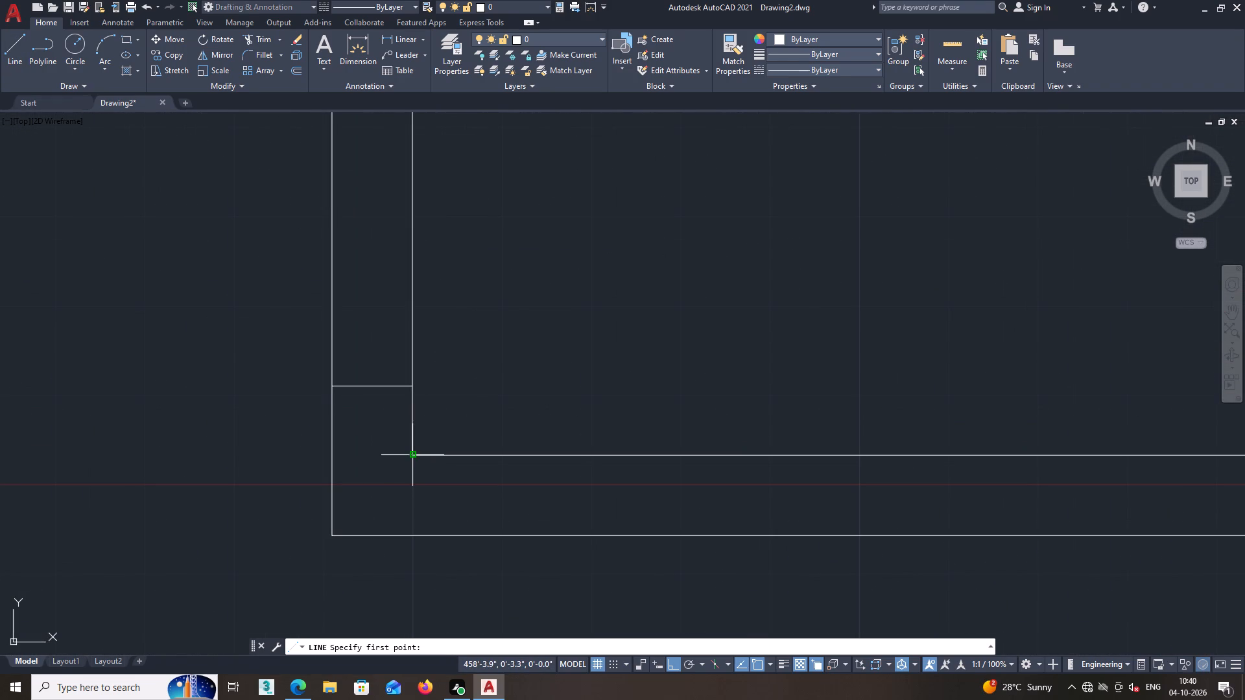
left_click(412, 452)
left_click(329, 456)
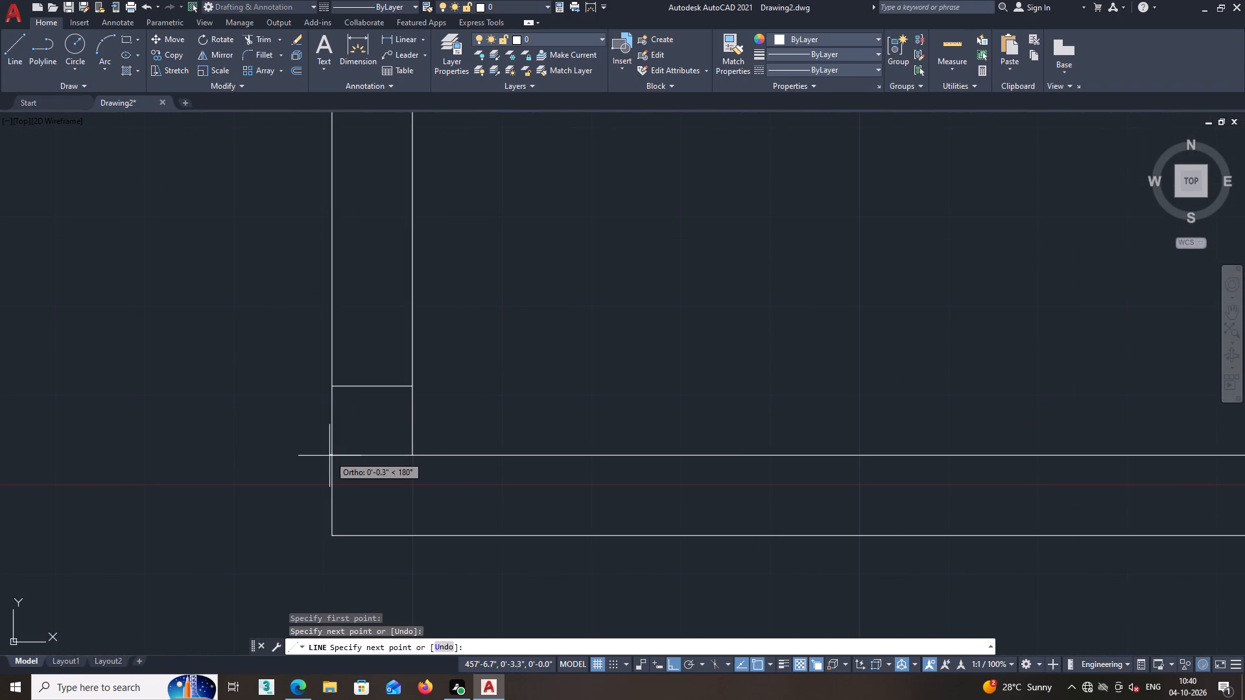
key("space")
Draw a vertical line across the south outer wall, about 3 inches east of the southwest inner corner.
key("l")
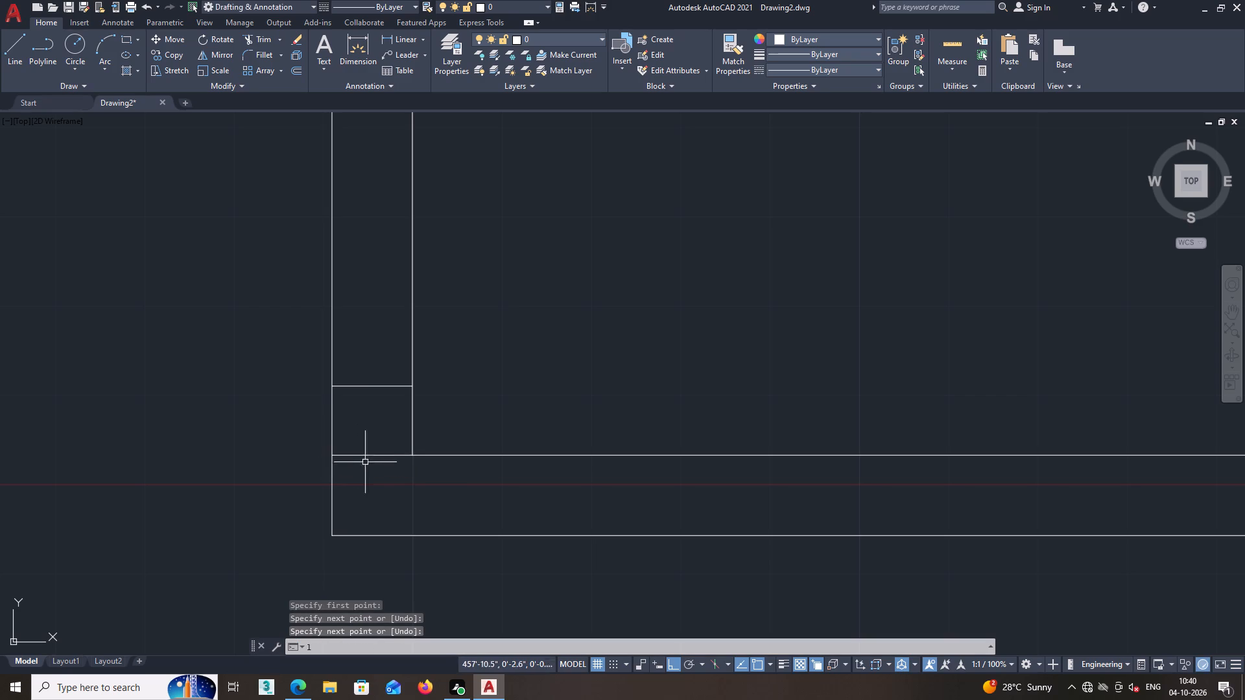
key("l")
key("Return")
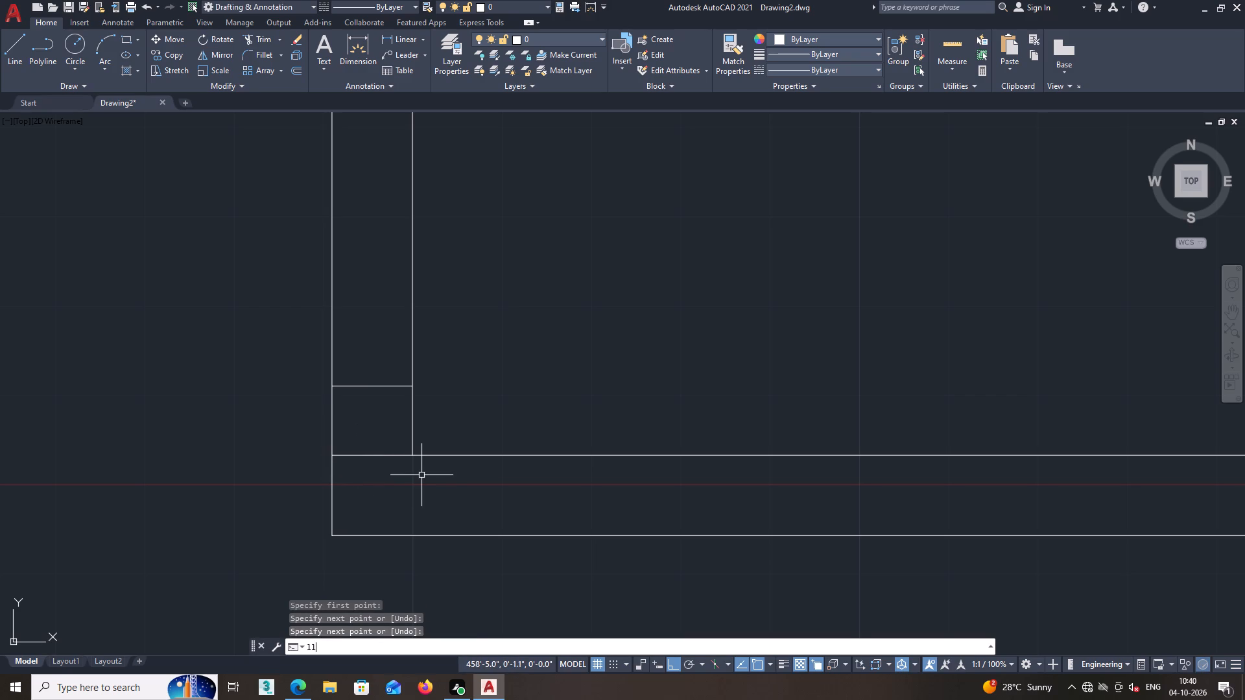
type("'l")
key("Escape")
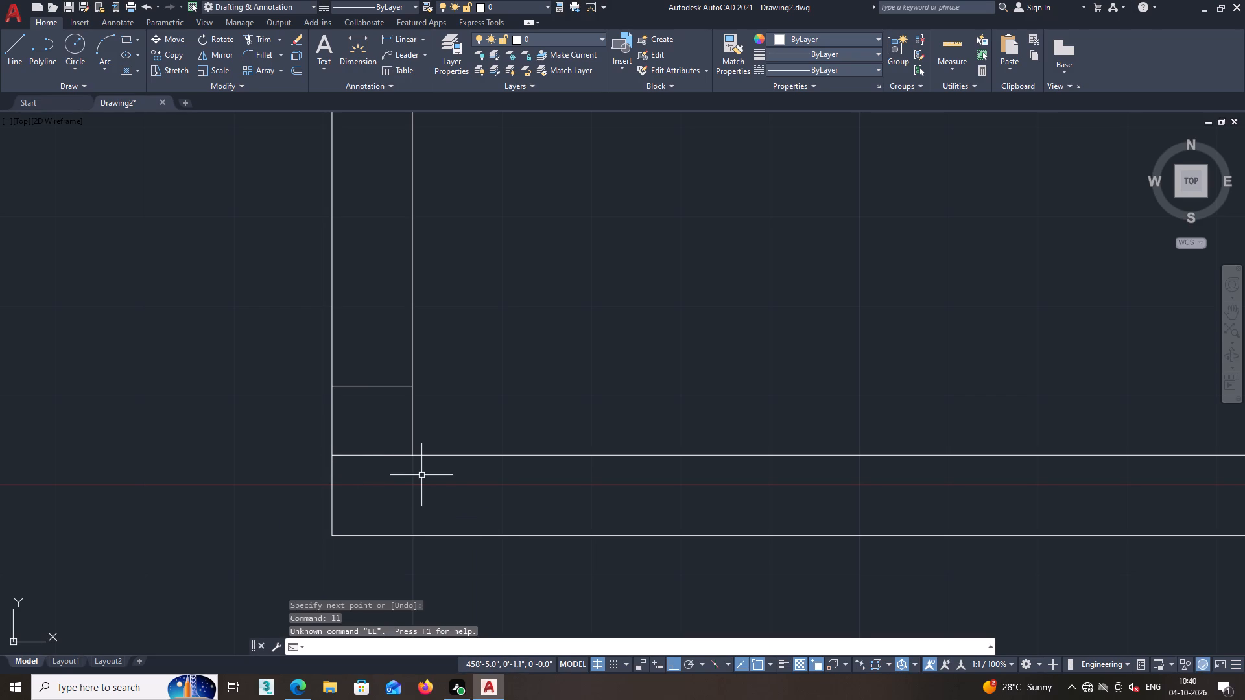
key("l")
key("Return")
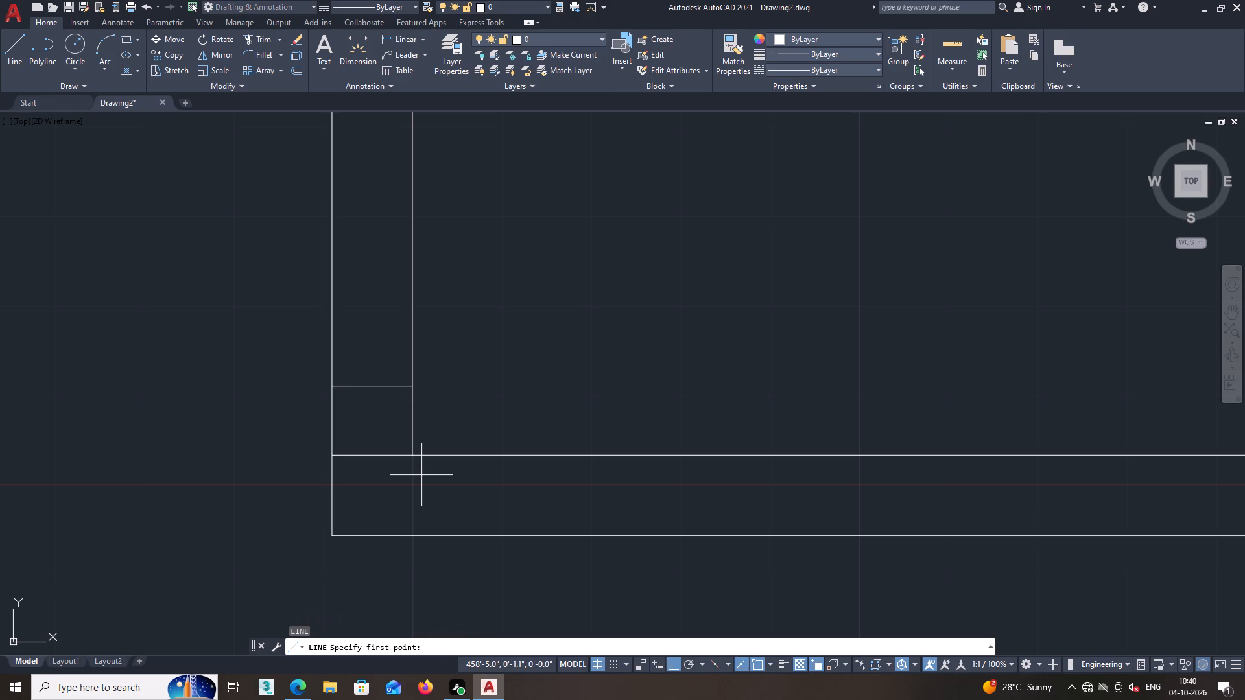
middle_click_drag(421, 525, 420, 485)
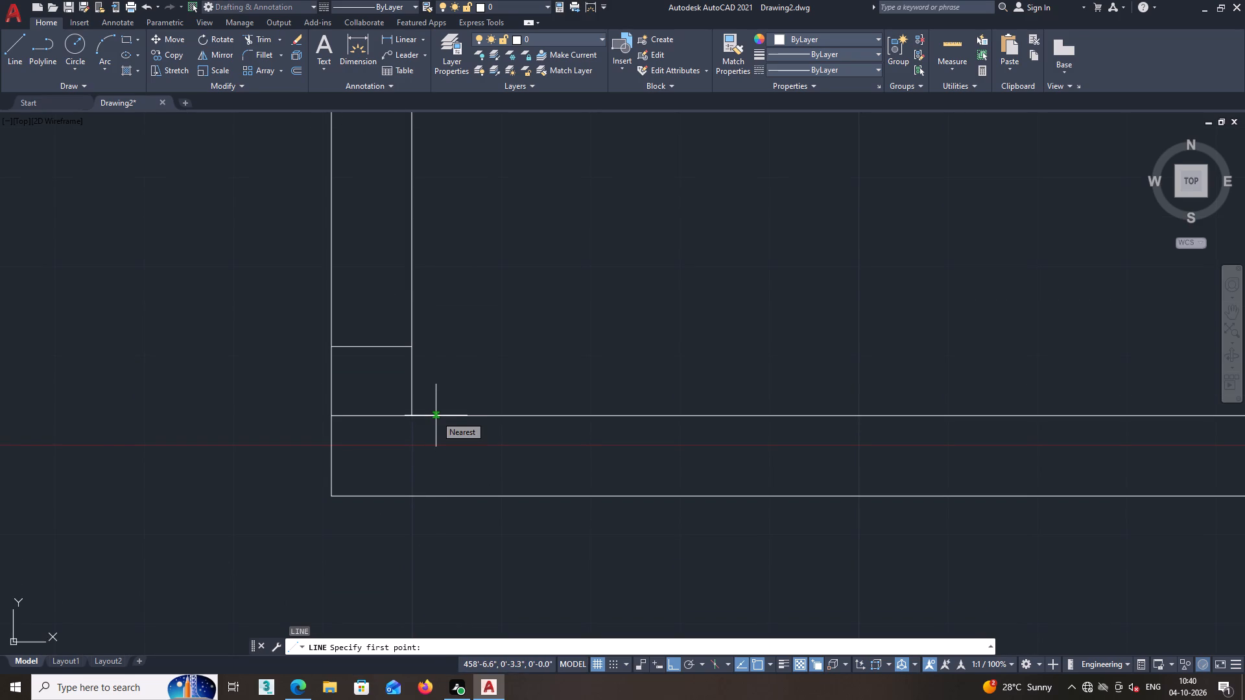
left_click(437, 415)
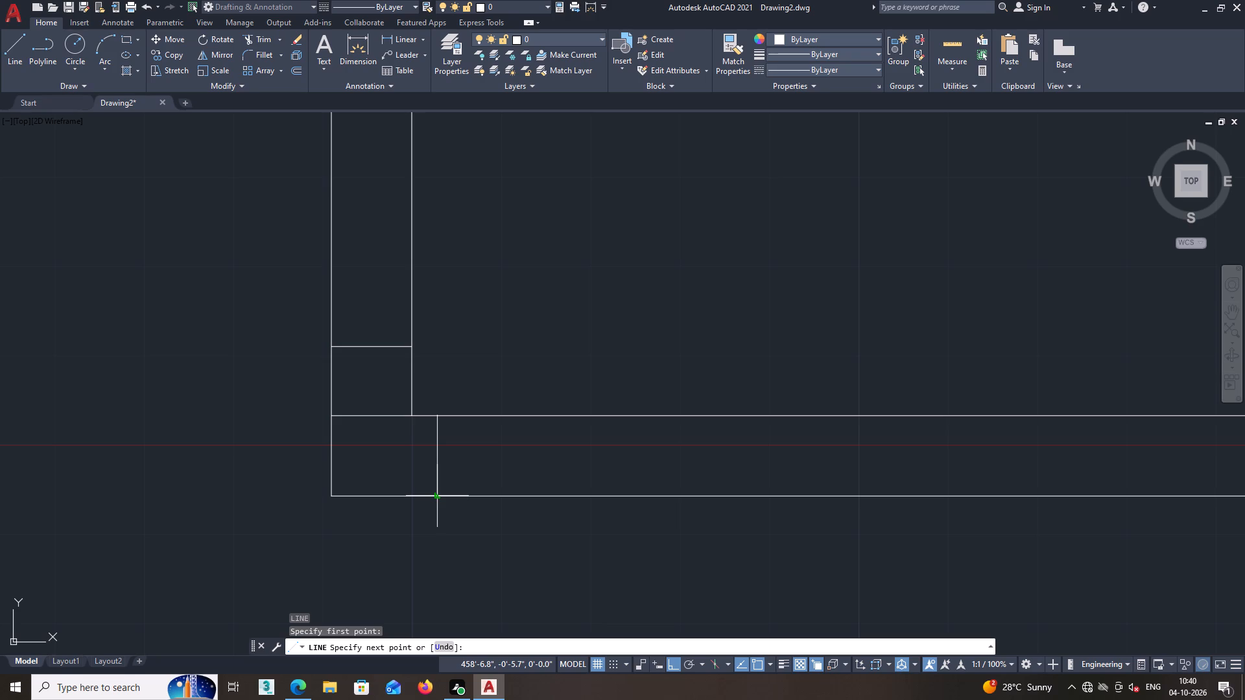
scroll(440, 494, "up", 2)
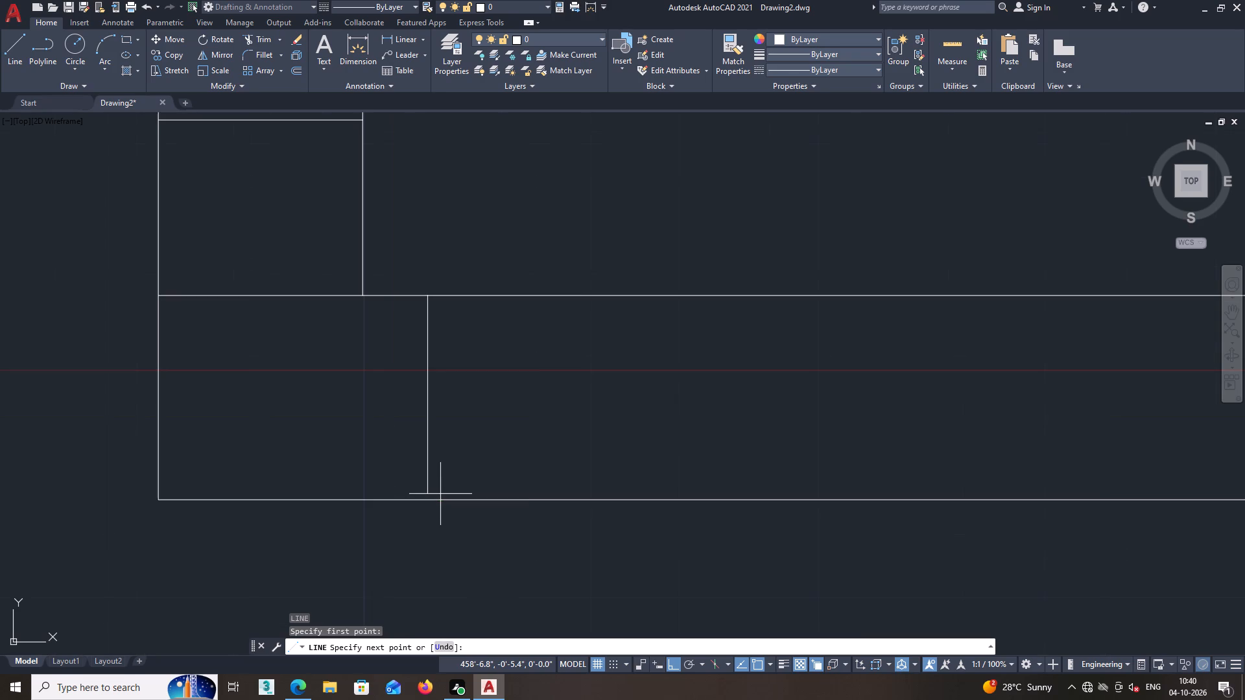
left_click(427, 501)
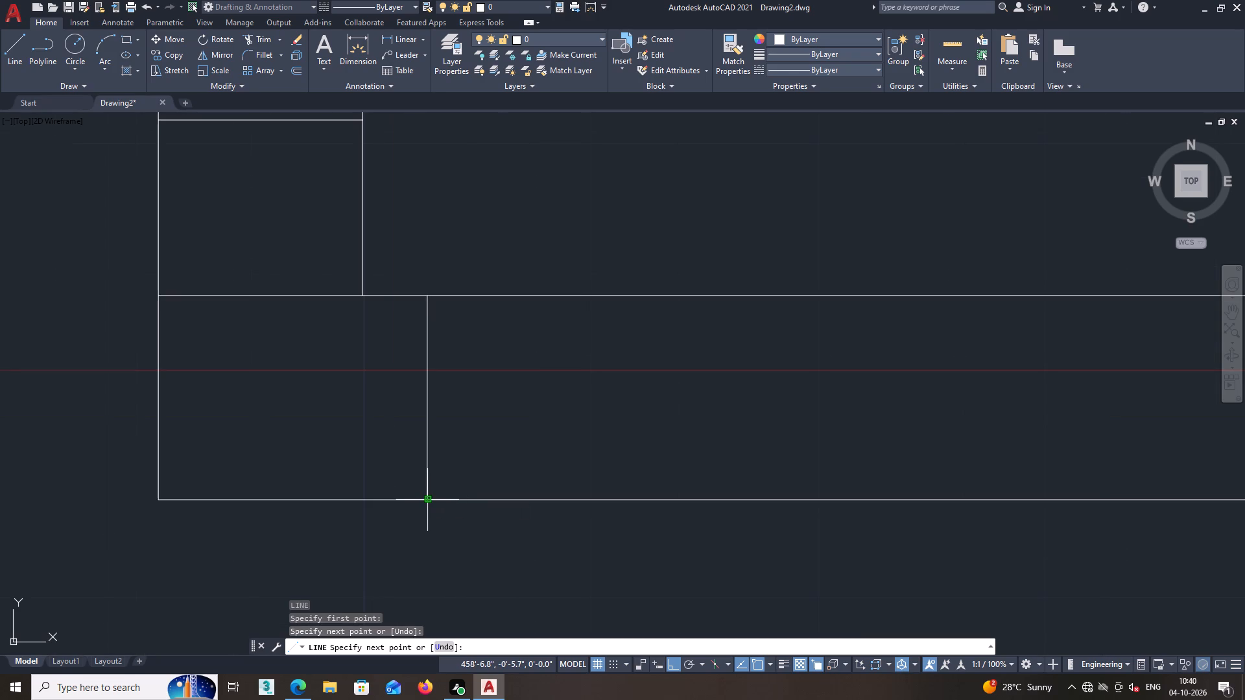
key("space")
Hatch the outlined column area at the plan's southwest corner with solid yellow.
key("h")
key("Return")
left_click(383, 475)
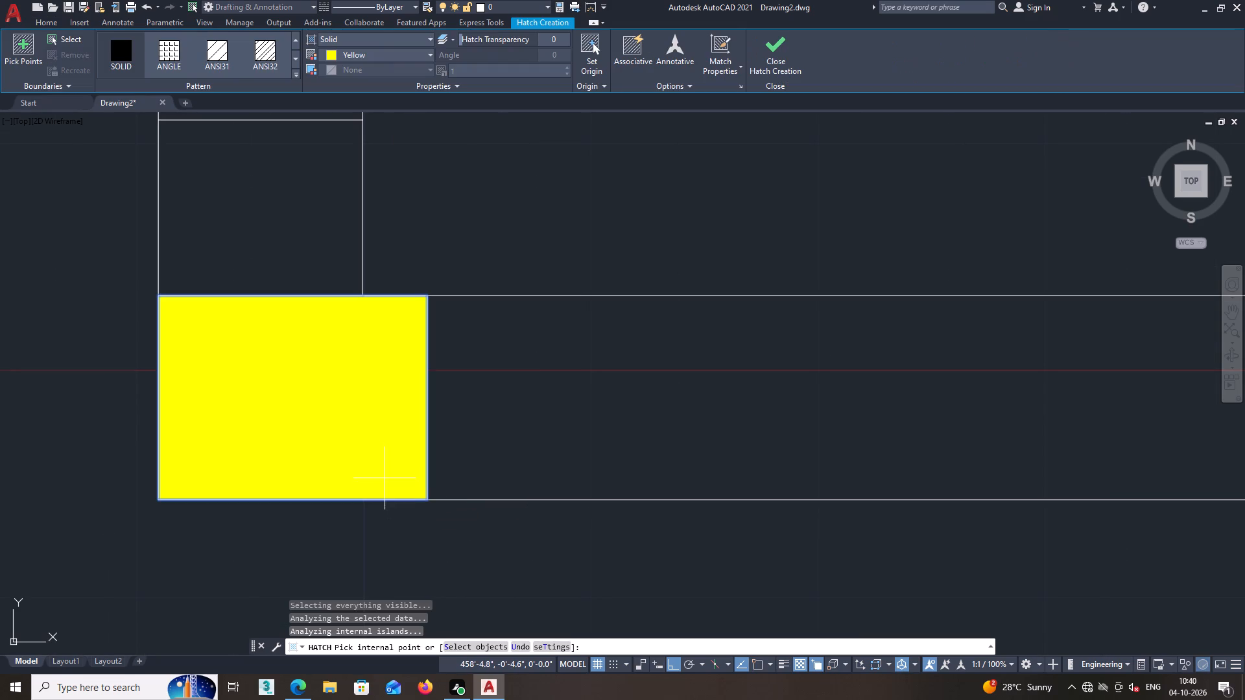
scroll(385, 483, "down", 3)
key("space")
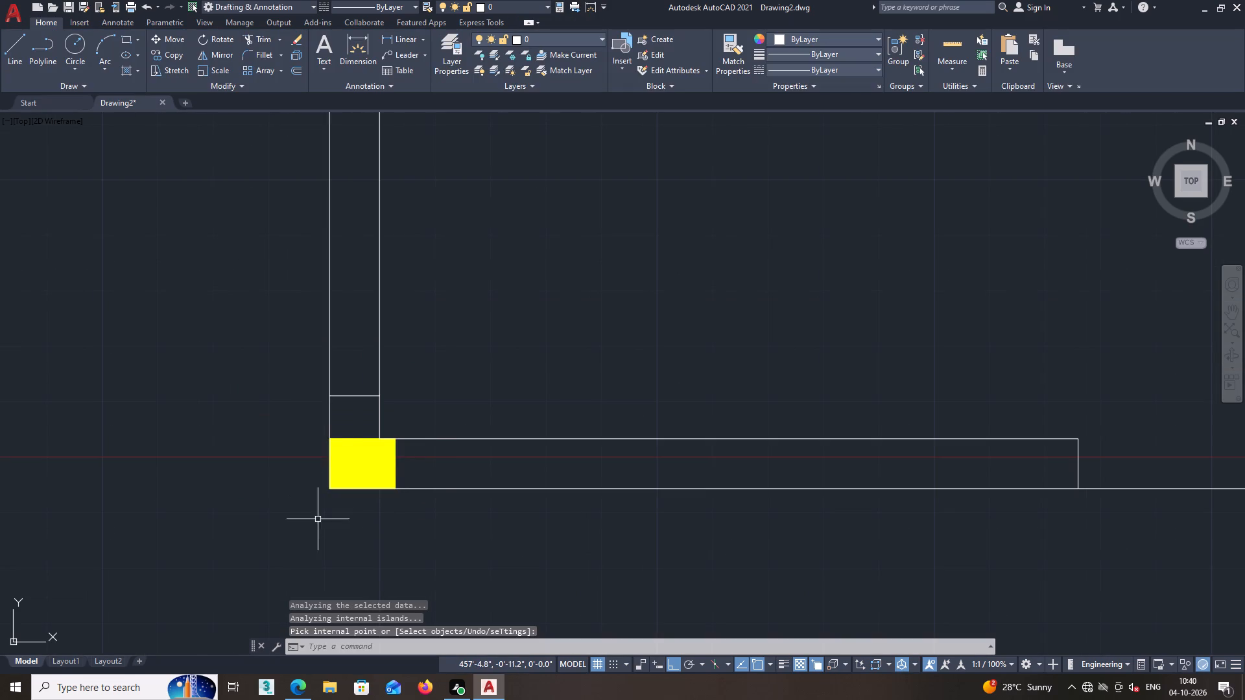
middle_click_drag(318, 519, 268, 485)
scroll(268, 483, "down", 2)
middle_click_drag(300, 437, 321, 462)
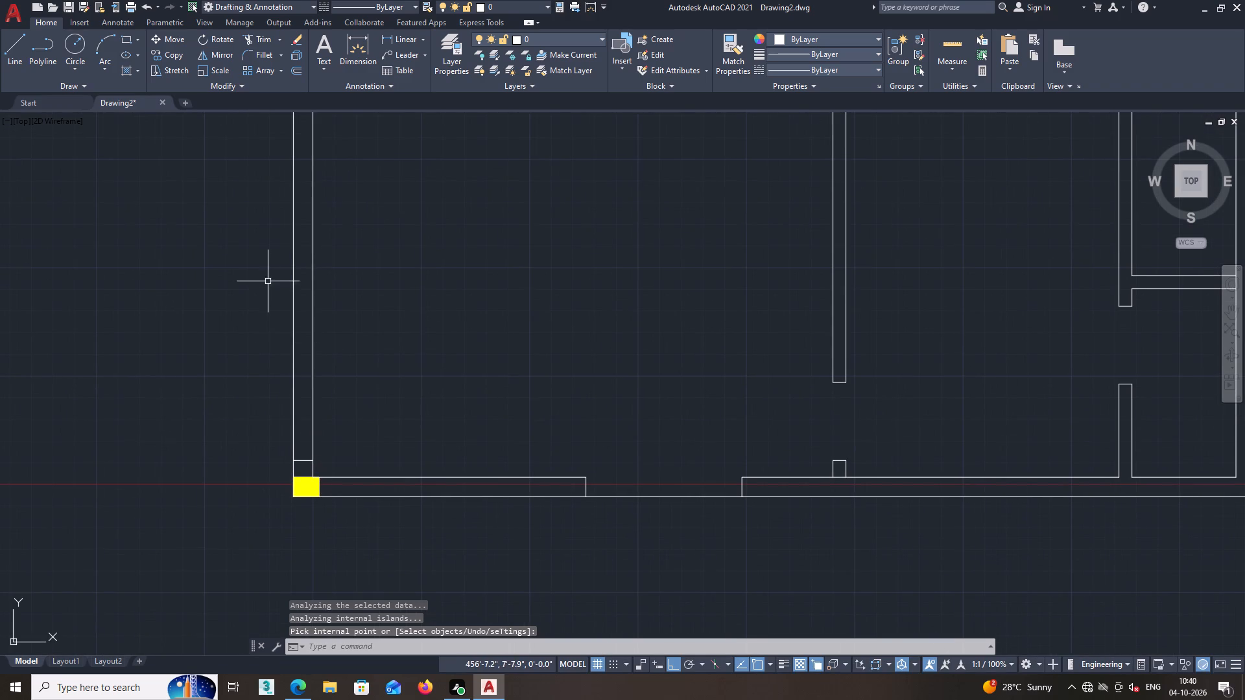
Offset the short line across the west wall near the southwest corner 3' to the north.
left_click(294, 71)
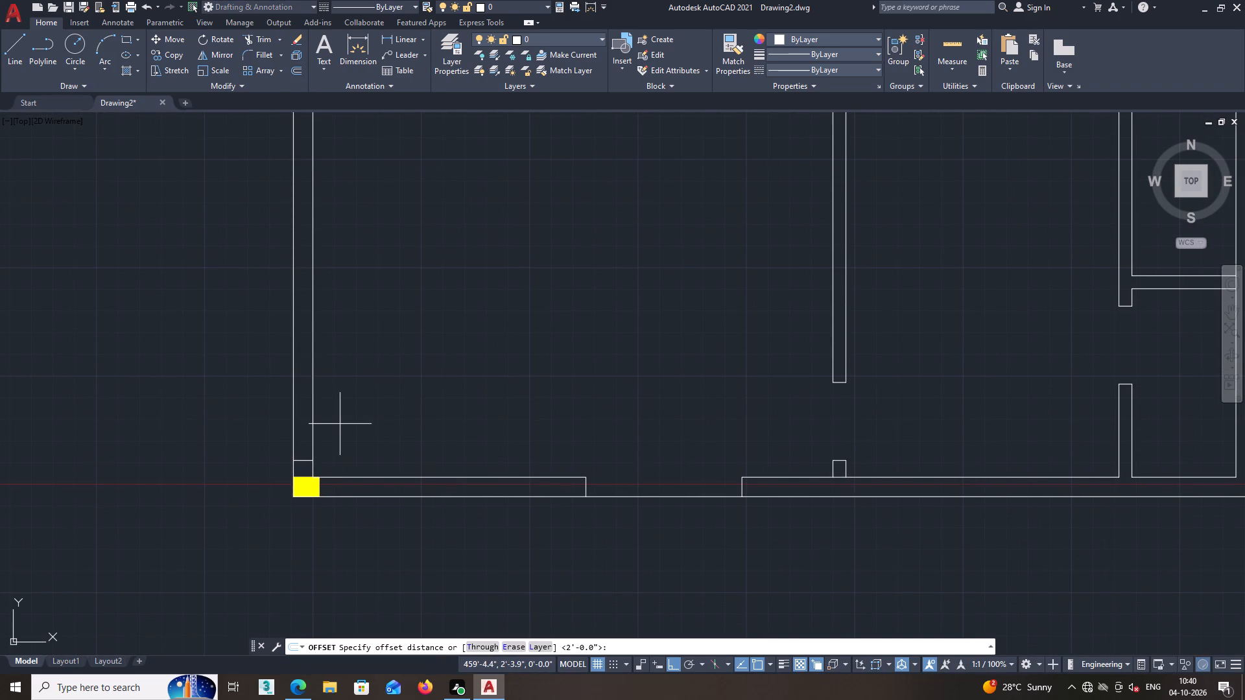
type("3'")
key("Return")
scroll(300, 464, "up", 1)
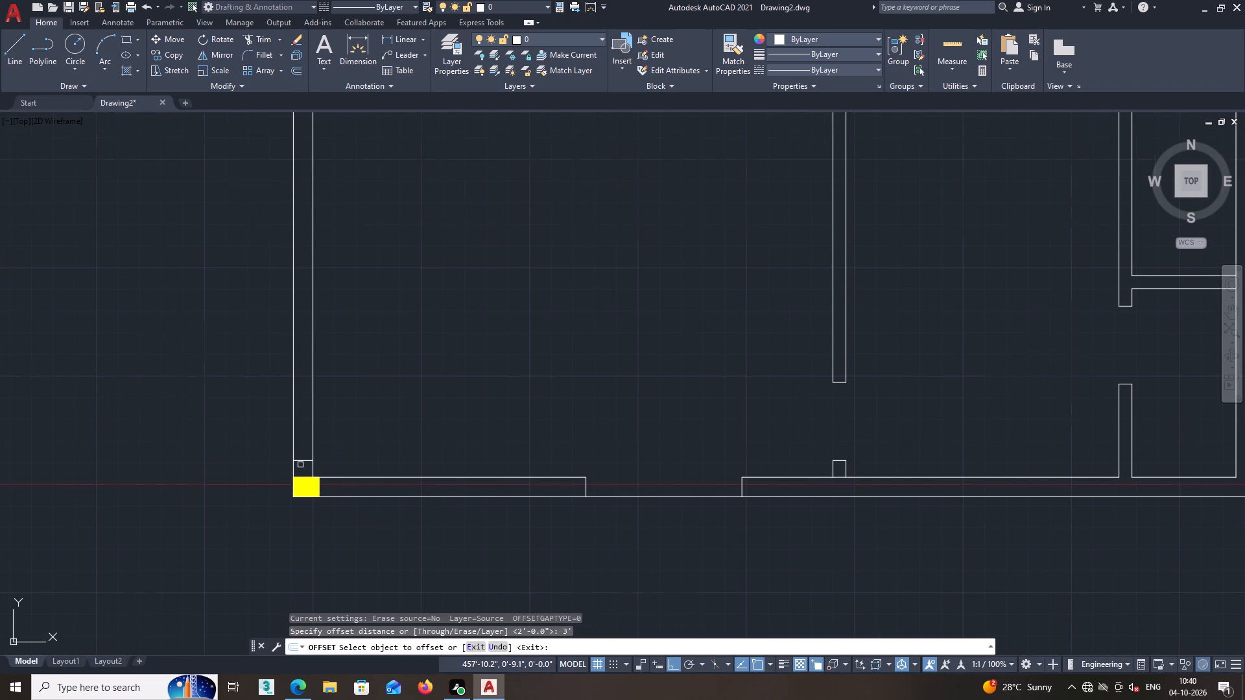
scroll(300, 464, "up", 1)
left_click(303, 455)
left_click(305, 375)
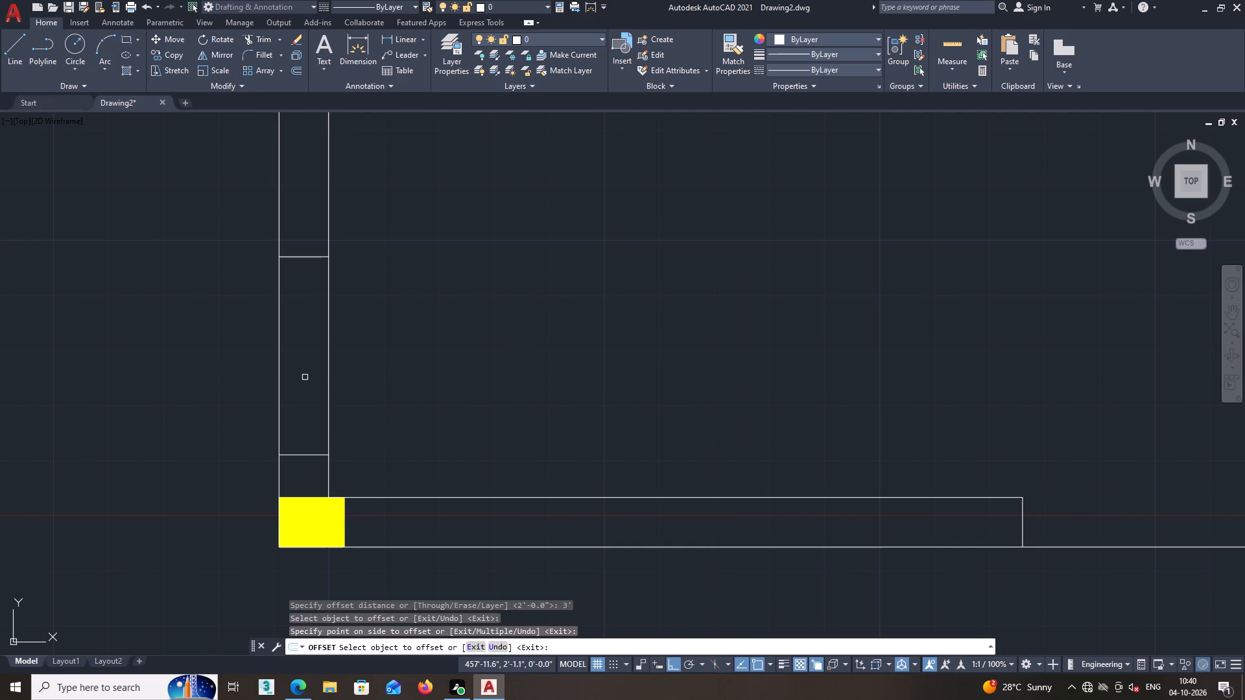
Trim both faces of the west wall between the two cross lines to open the 3' gap near the southwest corner.
key("space")
type("tr")
key("Return")
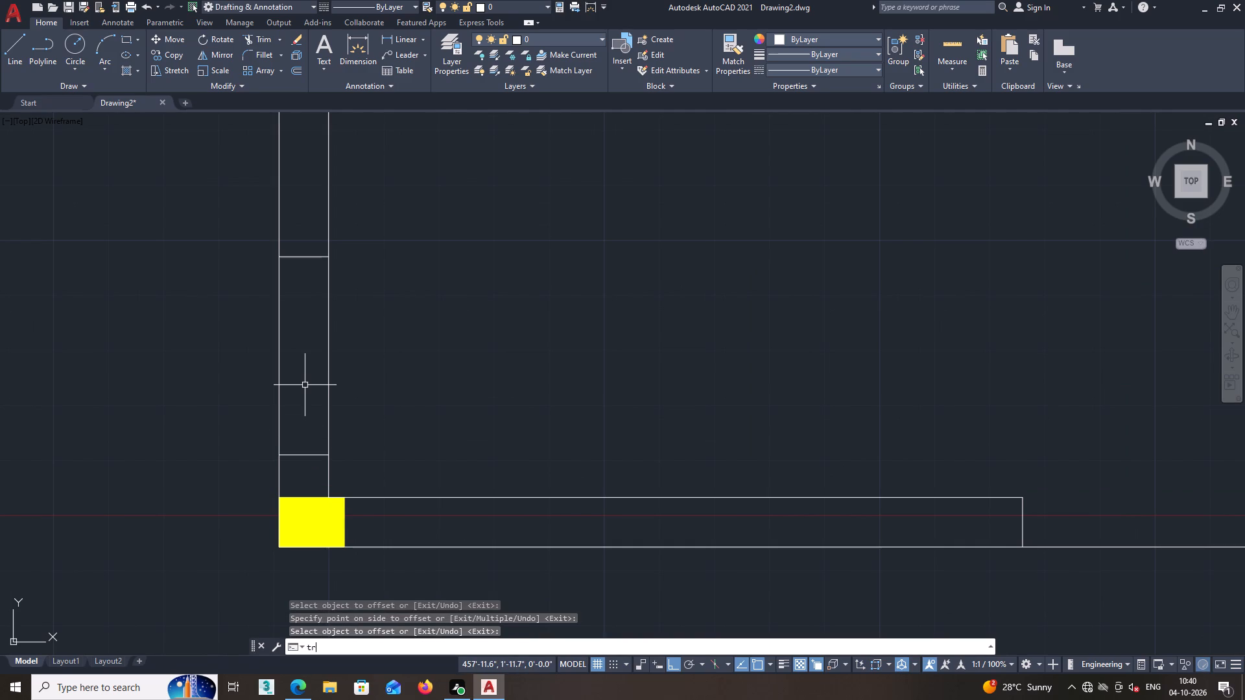
left_click(347, 370)
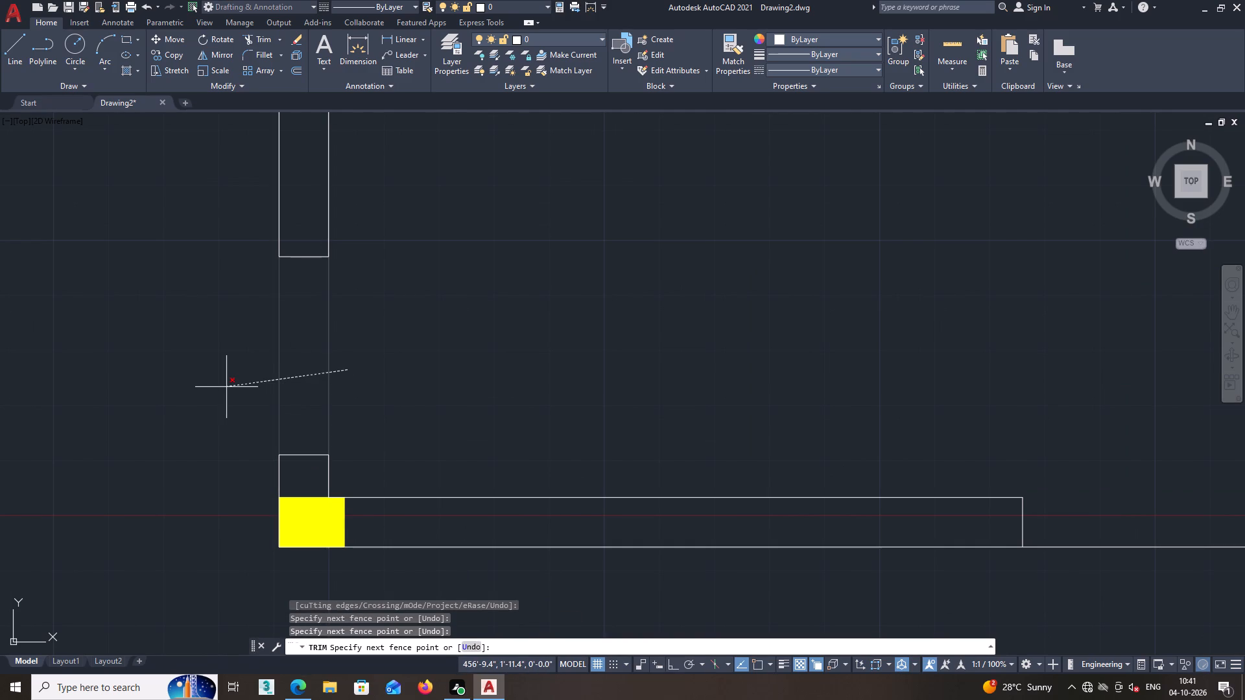
left_click(304, 387)
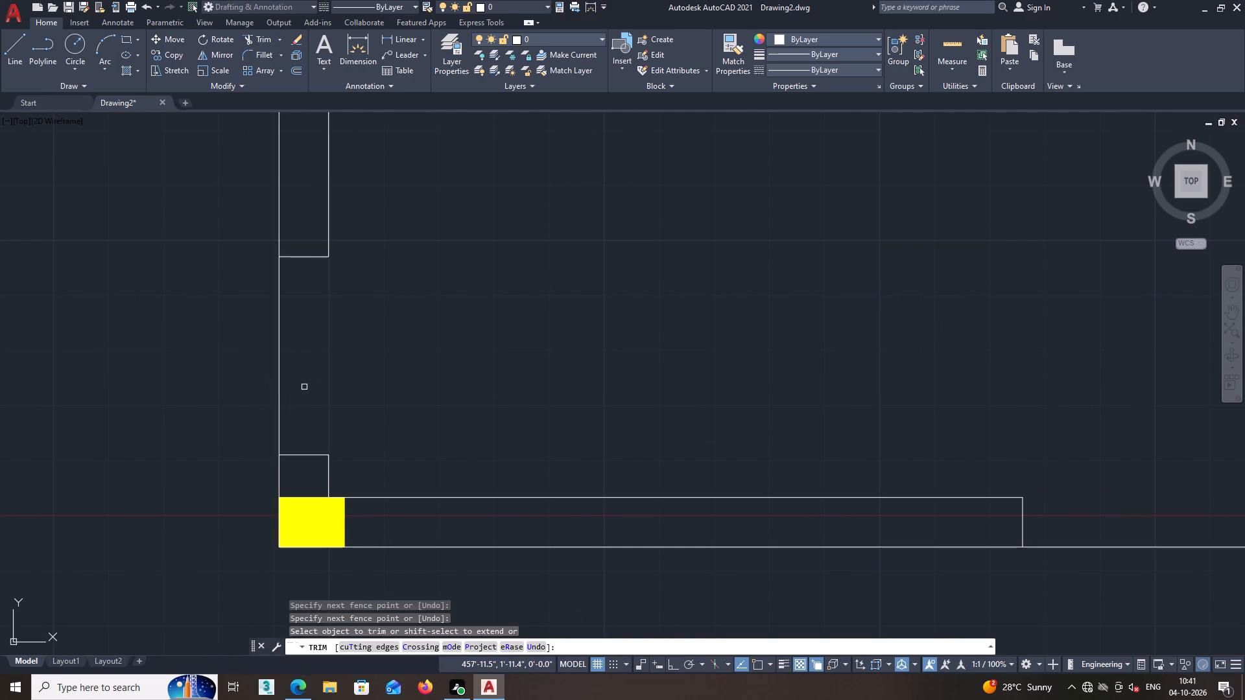
scroll(306, 387, "down", 1)
middle_click_drag(306, 387, 388, 396)
left_click(418, 390)
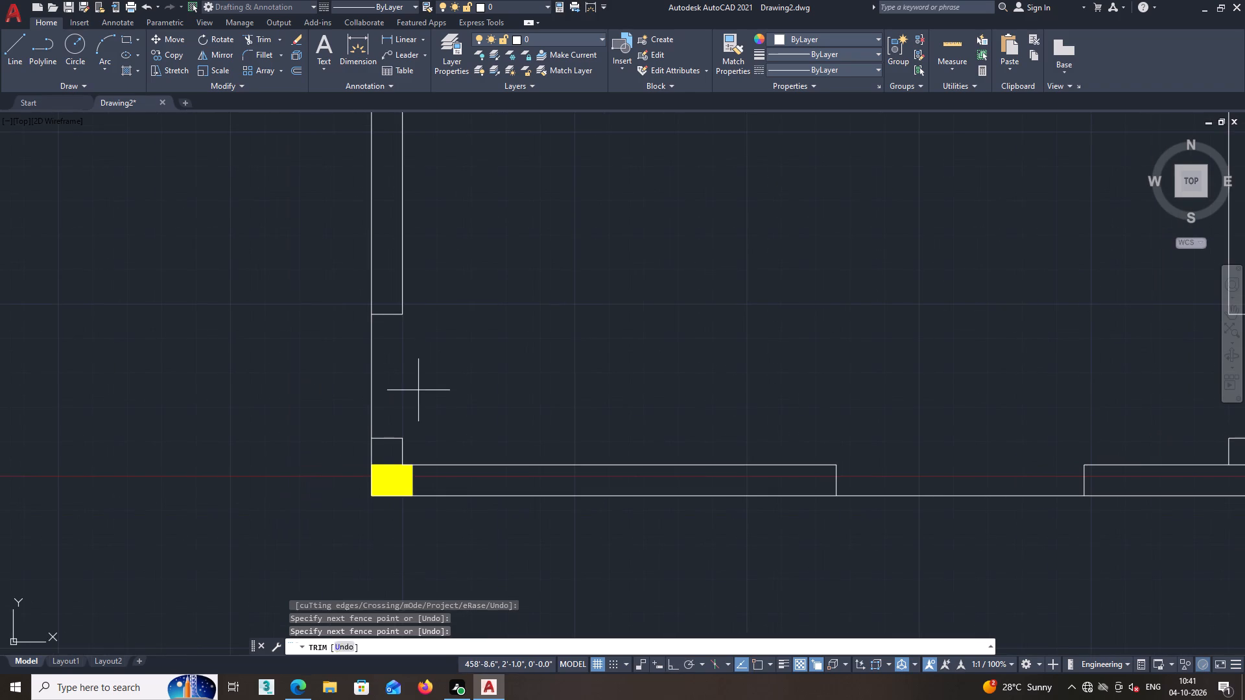
left_click(364, 396)
Draw a vertical line across the south outer wall, about 12 inches west of the wide opening's west jamb.
scroll(368, 391, "down", 2)
middle_click_drag(387, 395, 368, 386)
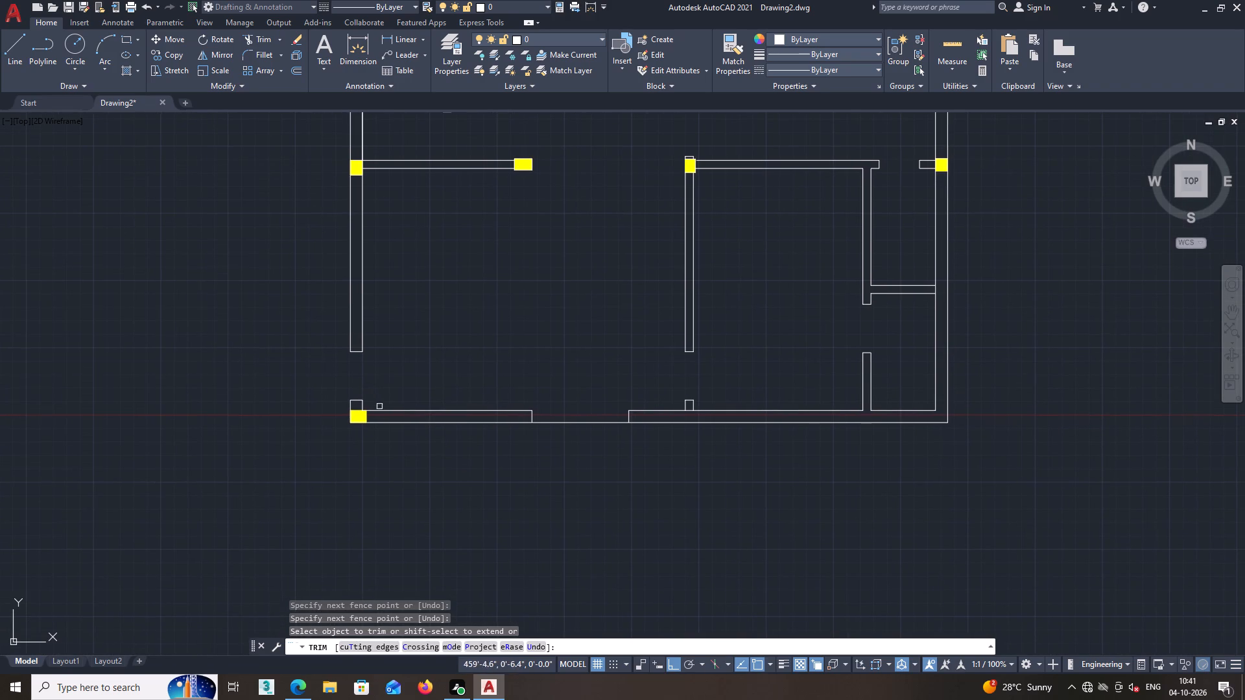
scroll(409, 489, "down", 1)
middle_click_drag(413, 492, 371, 485)
middle_click_drag(362, 484, 281, 484)
scroll(283, 480, "down", 1)
middle_click_drag(331, 493, 334, 502)
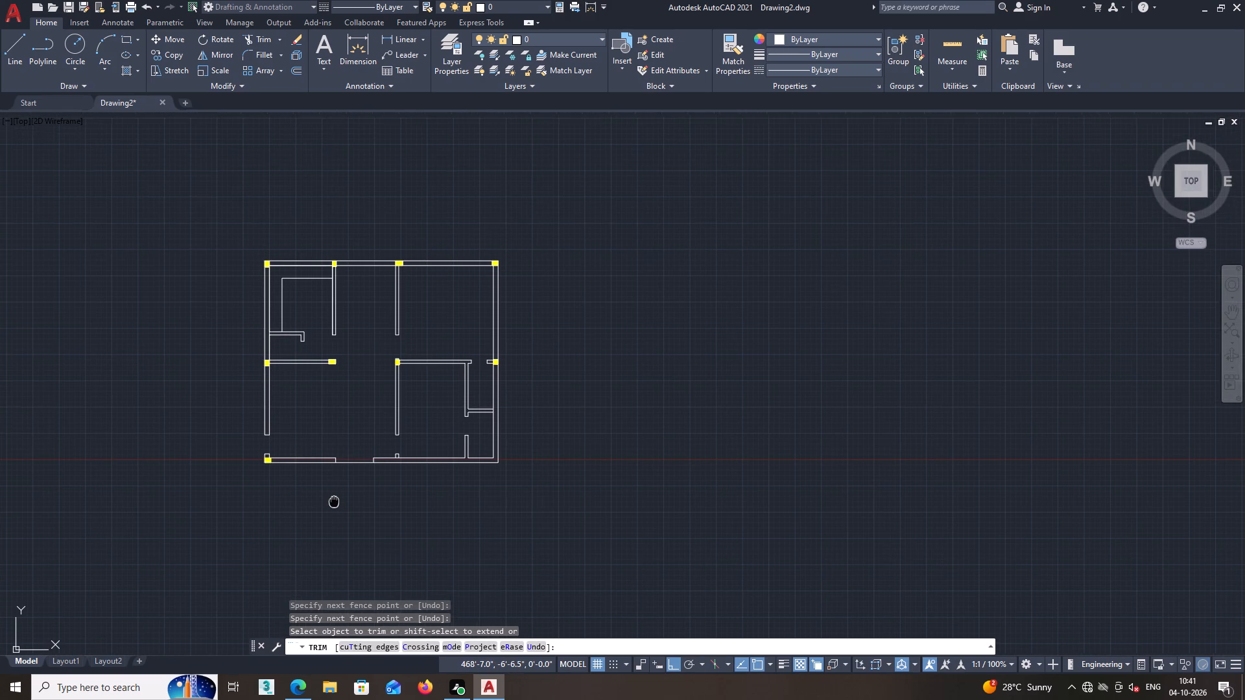
middle_click_drag(334, 502, 336, 510)
left_click(20, 41)
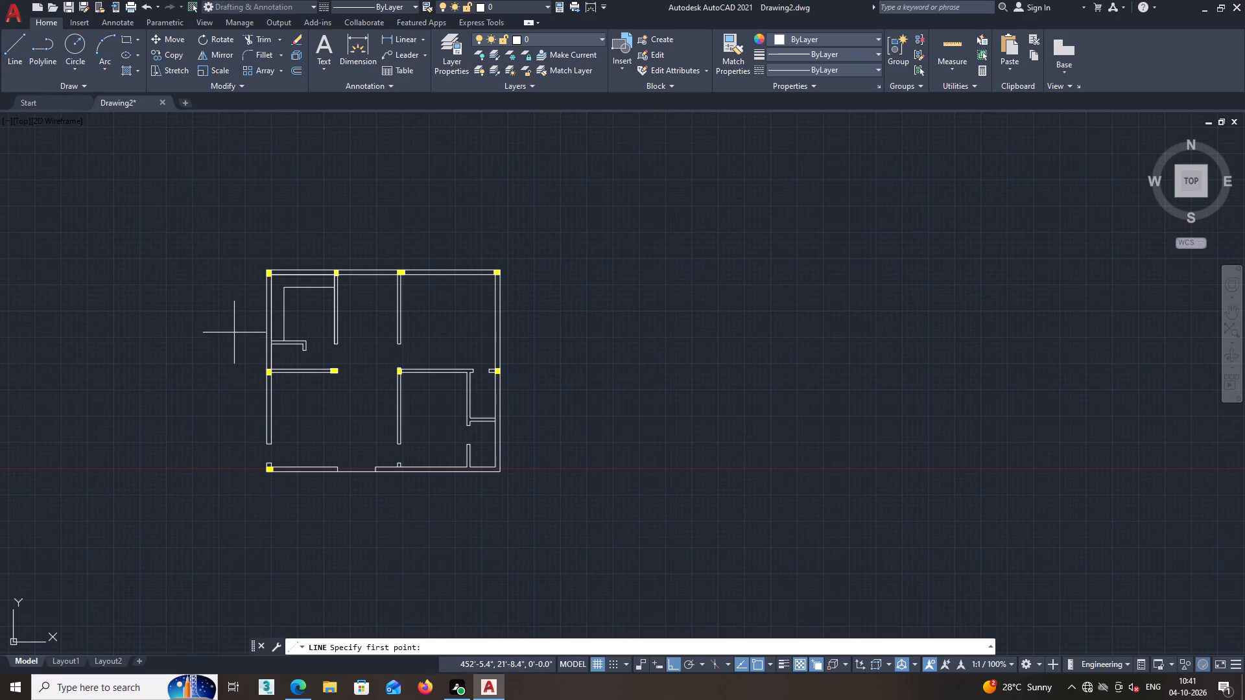
middle_click_drag(301, 426, 300, 376)
middle_click_drag(317, 422, 320, 389)
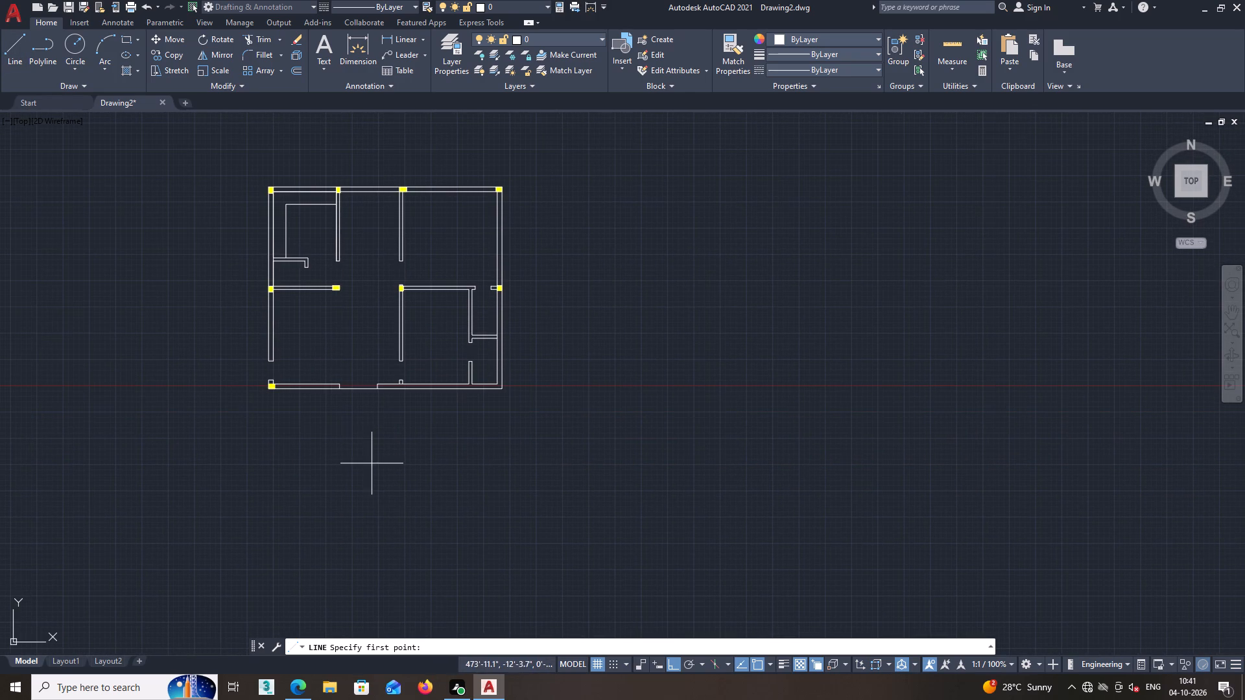
middle_click_drag(353, 425, 370, 412)
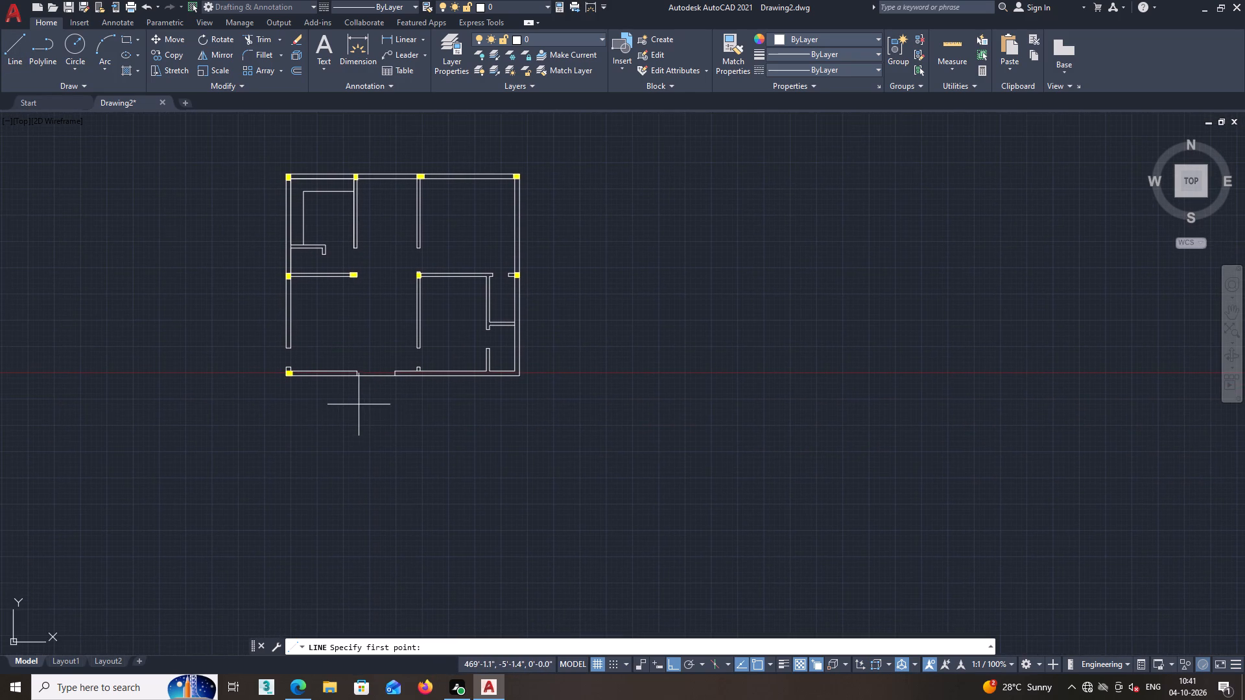
scroll(359, 402, "up", 2)
middle_click_drag(346, 384, 377, 462)
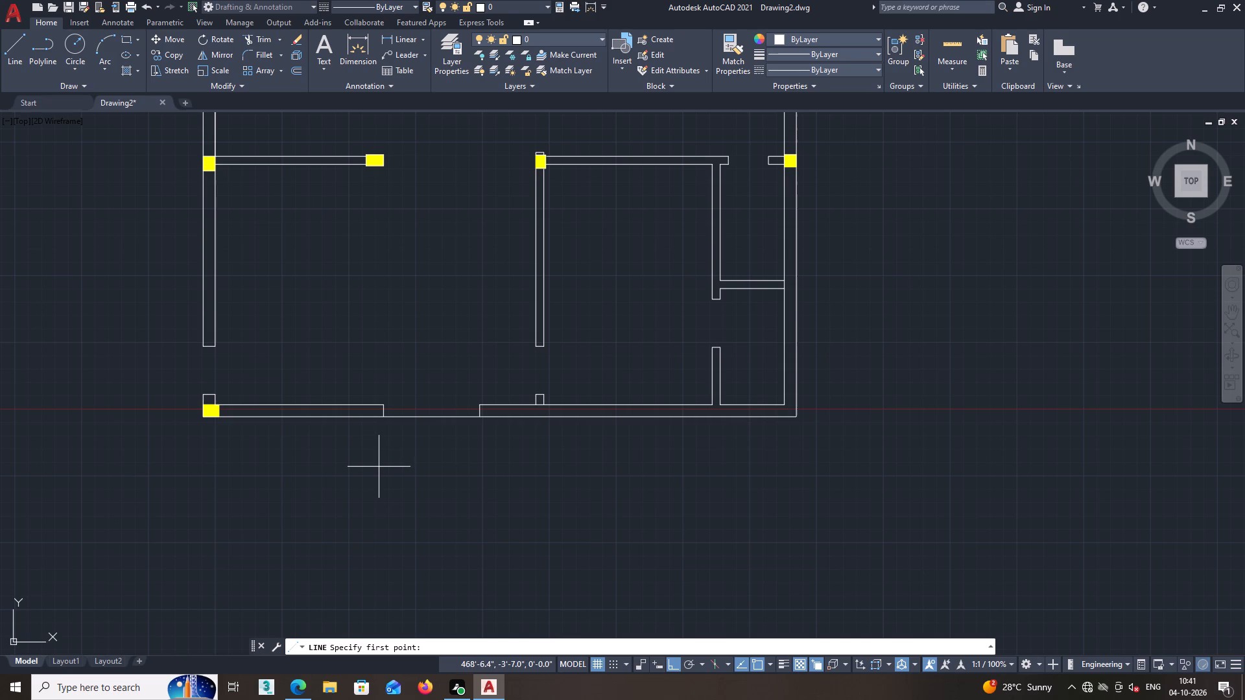
scroll(376, 465, "up", 2)
middle_click_drag(380, 437, 401, 494)
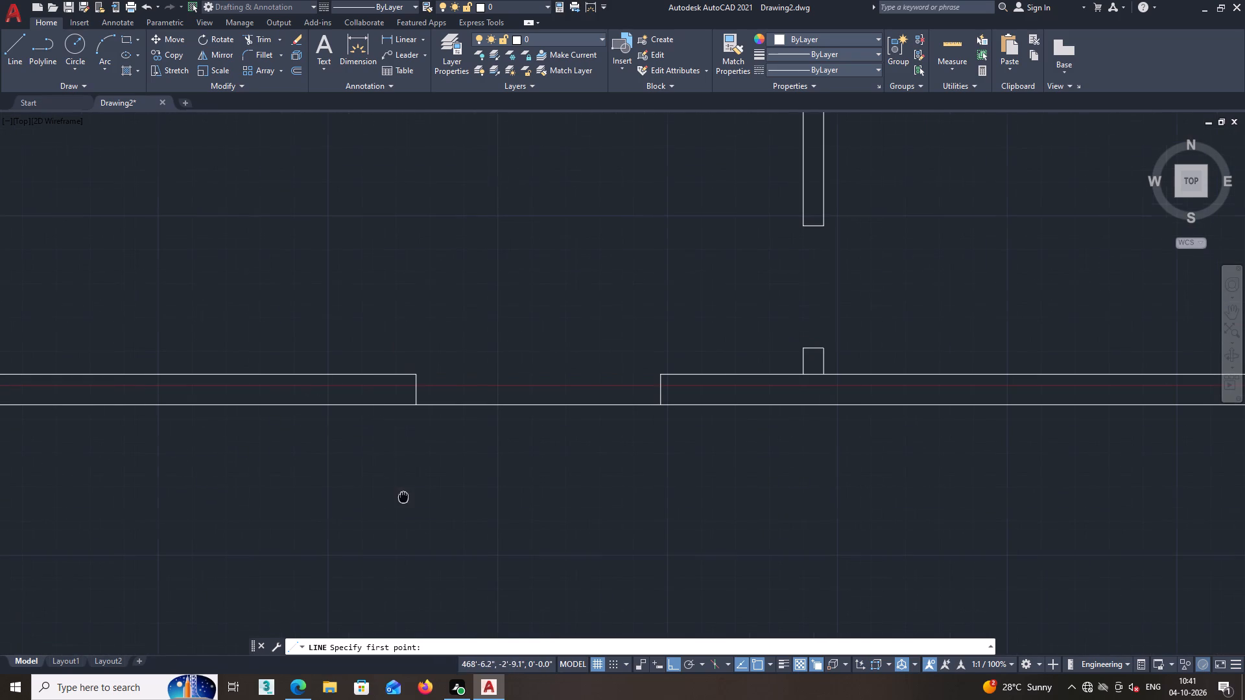
middle_click_drag(401, 494, 403, 497)
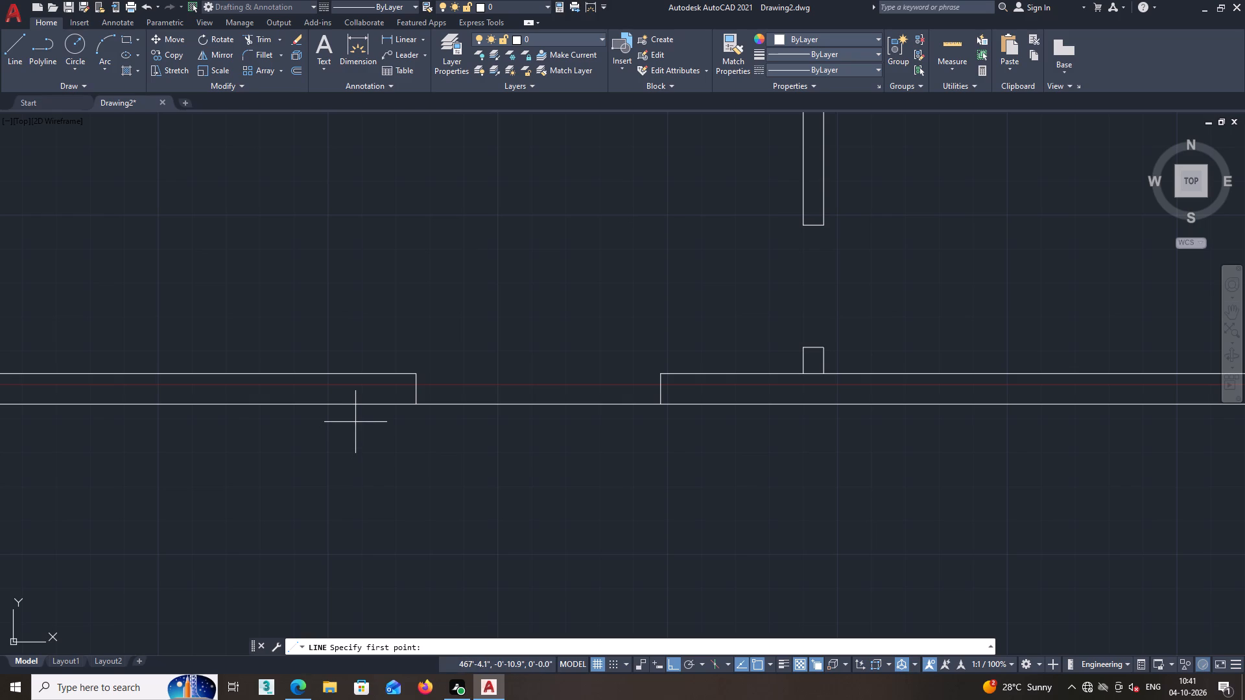
scroll(283, 434, "down", 1)
scroll(373, 443, "down", 1)
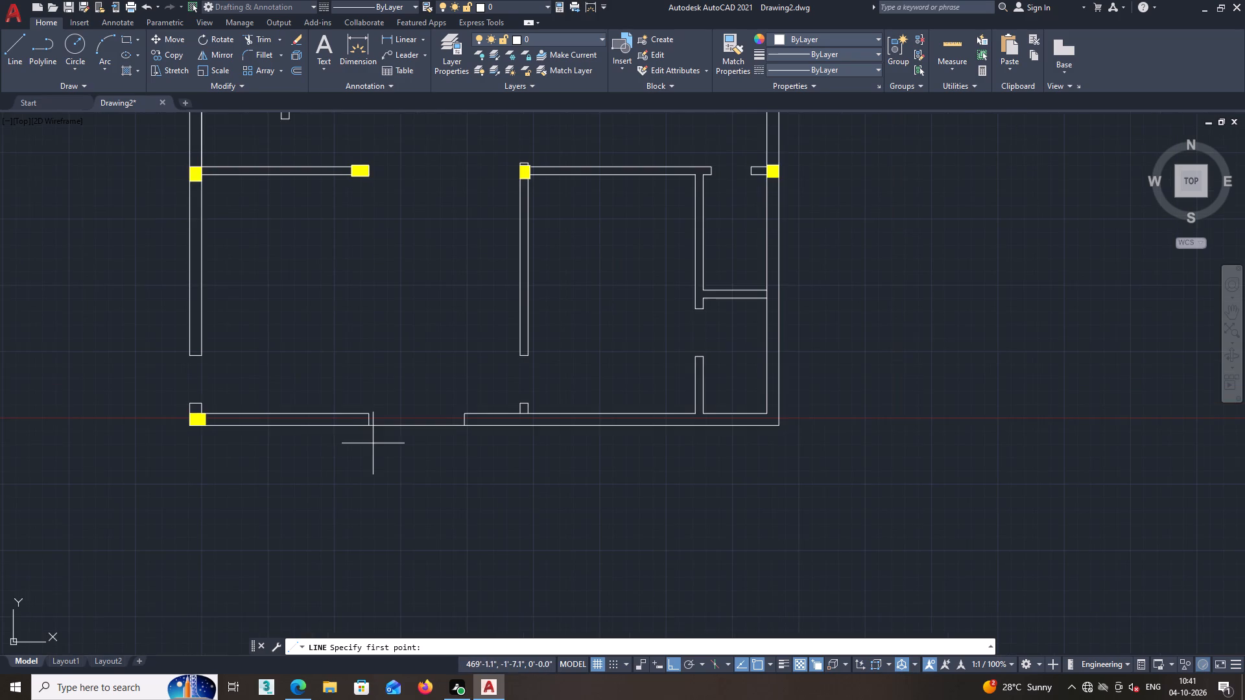
middle_click_drag(376, 447, 381, 488)
scroll(323, 463, "up", 2)
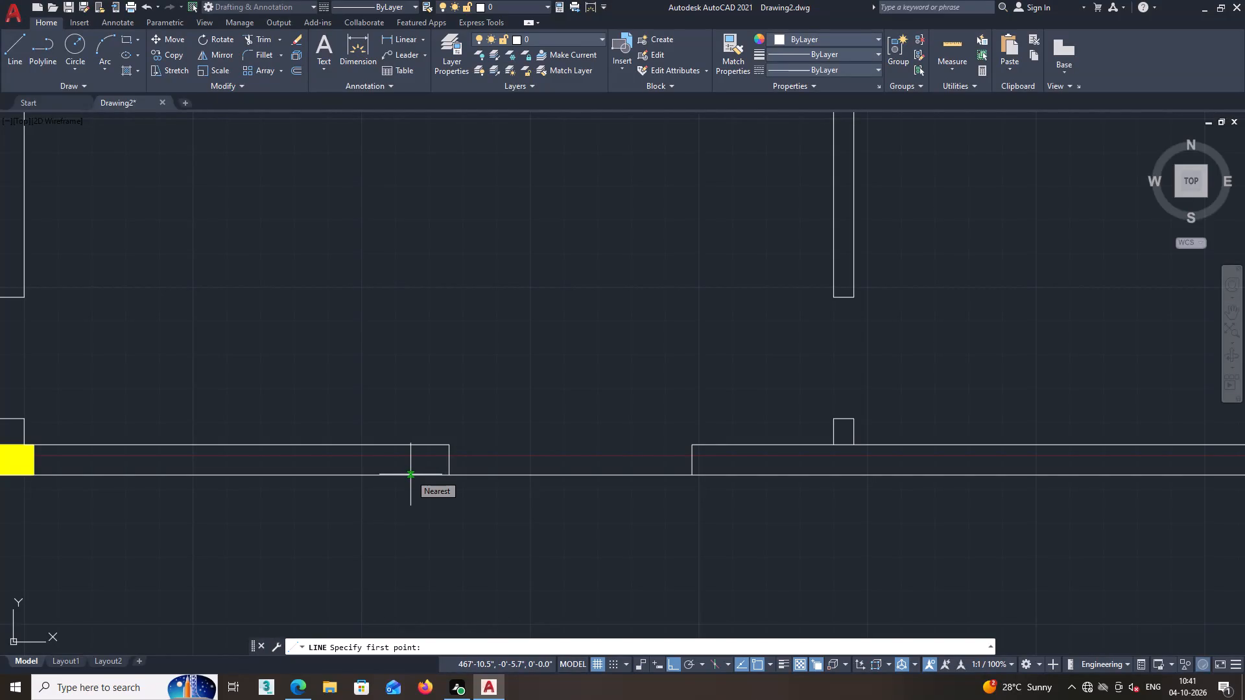
left_click(409, 474)
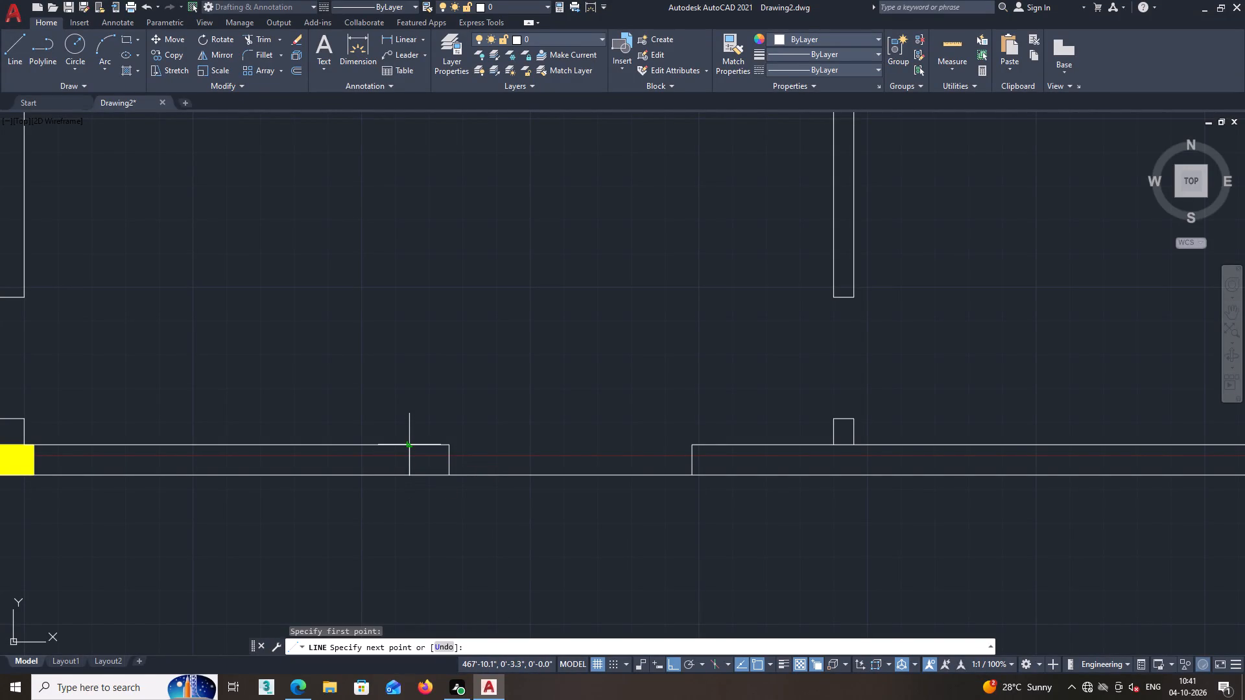
left_click(409, 445)
key("space")
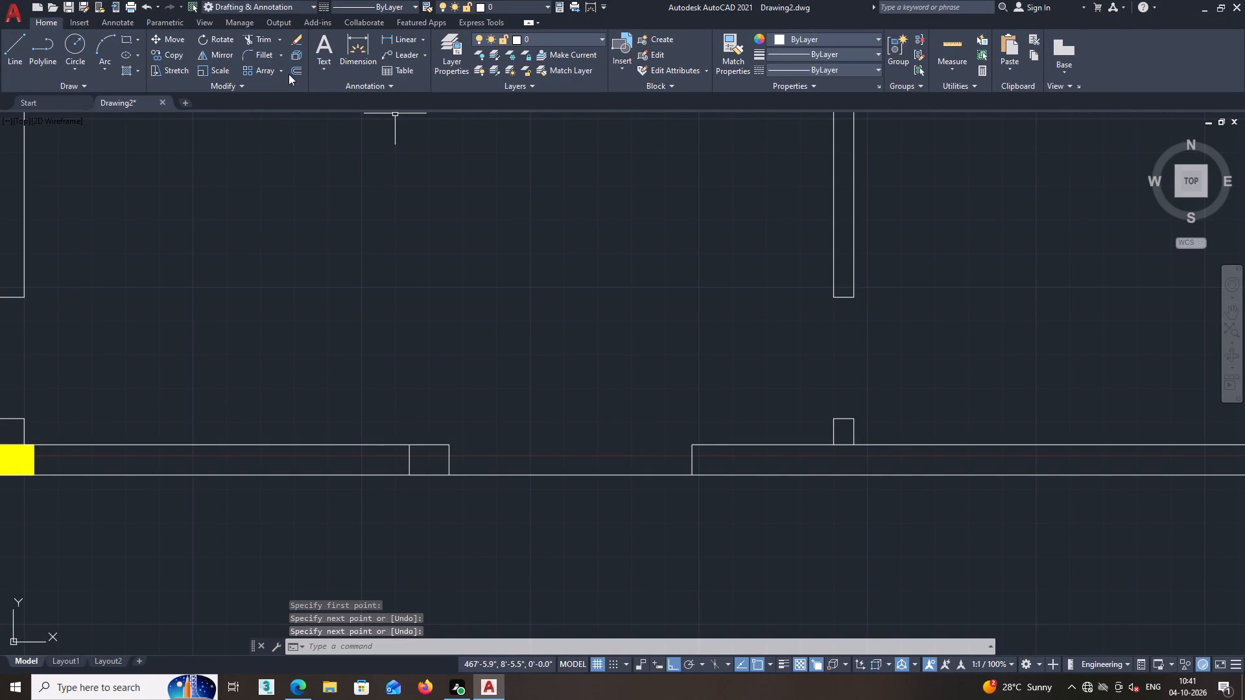
Draw a second vertical line across the south wall, about 12 inches west of the line just drawn.
left_click(14, 43)
middle_click_drag(273, 414, 302, 400)
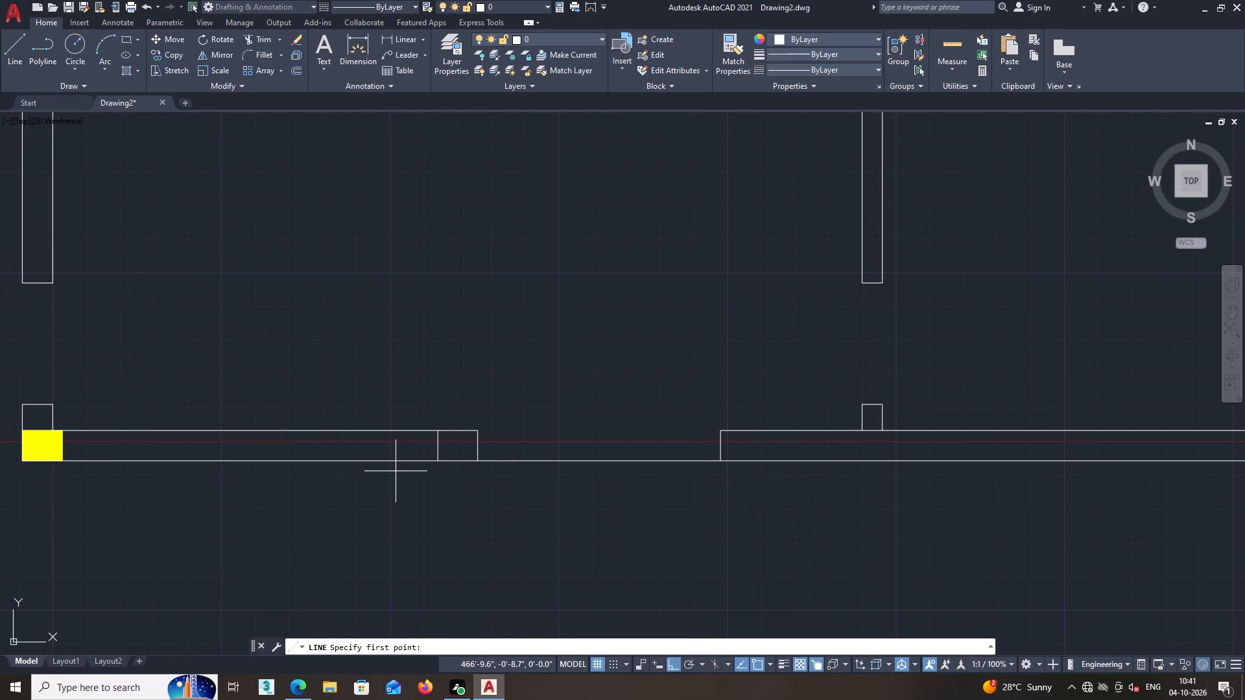
middle_click_drag(402, 492, 410, 518)
scroll(413, 519, "up", 1)
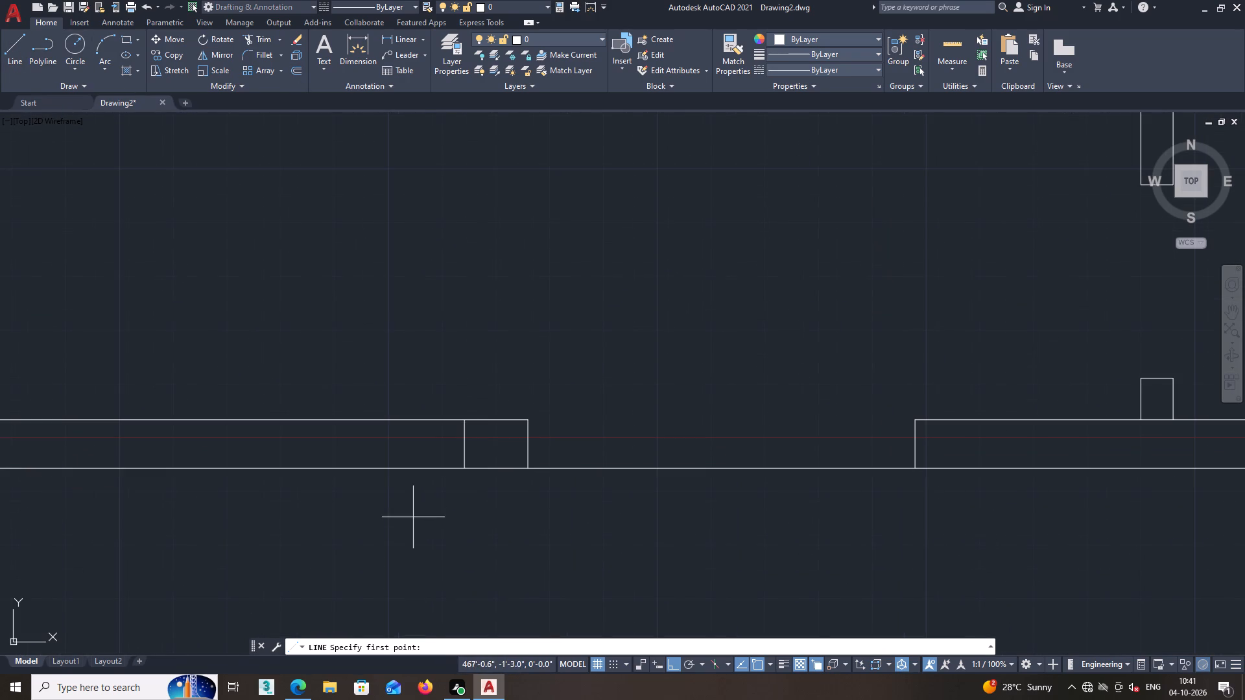
left_click(398, 467)
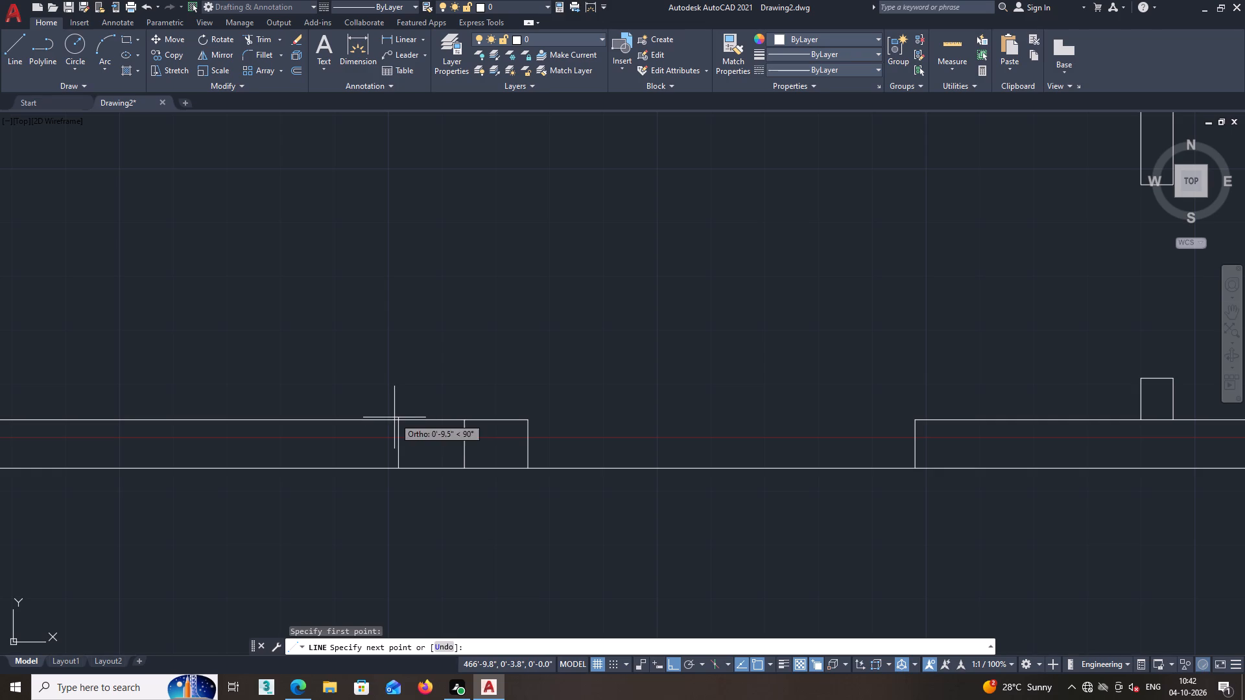
left_click(400, 421)
key("space")
Hatch the area between the two new lines in the south wall with solid yellow.
middle_click_drag(444, 519, 510, 487)
scroll(512, 486, "down", 2)
middle_click(527, 501)
key("h")
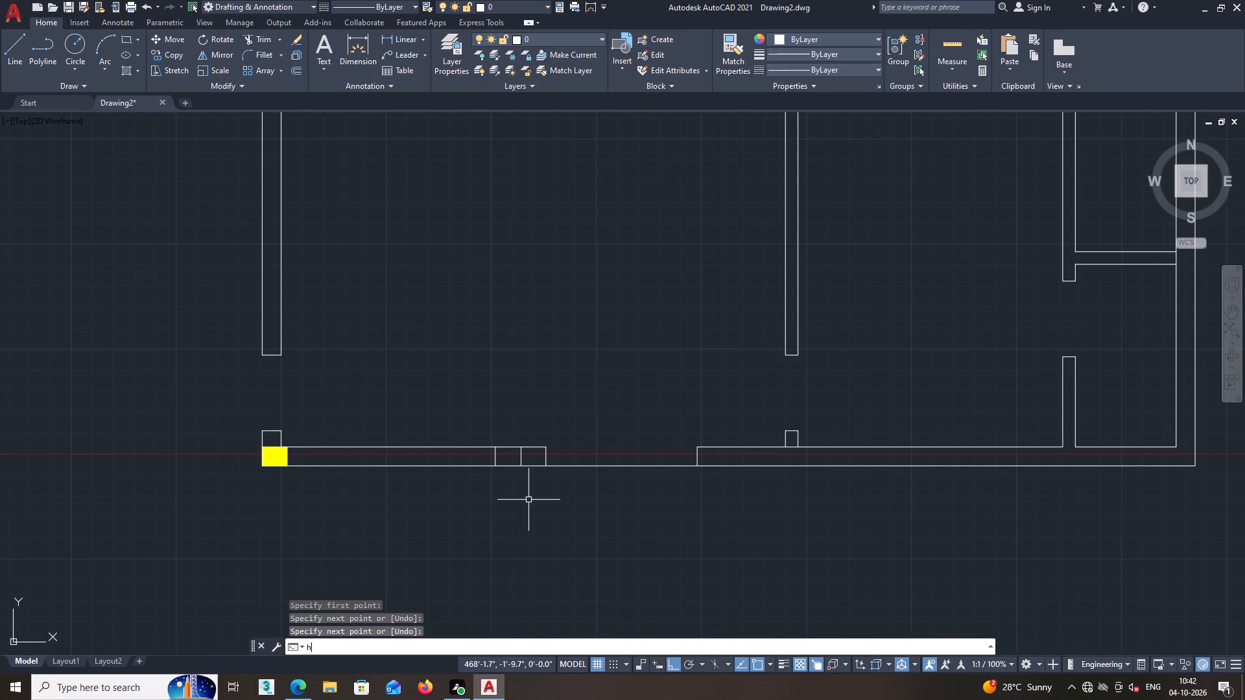
key("Return")
left_click(506, 458)
key("space")
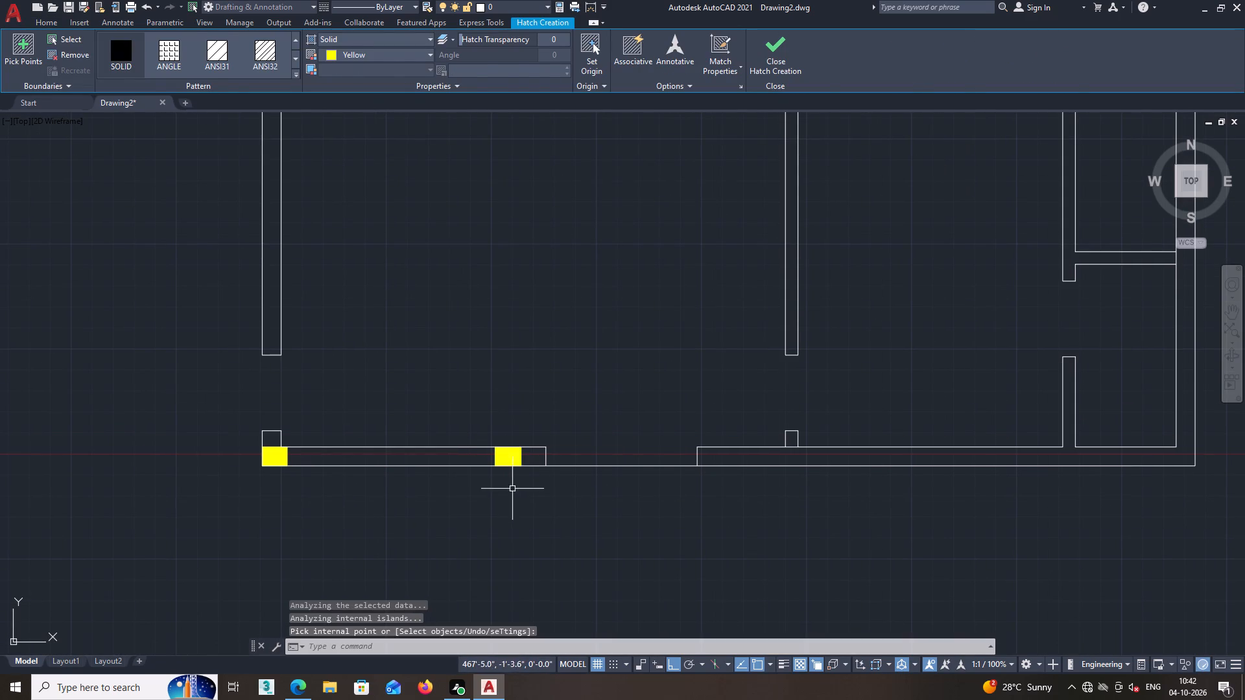
Draw a vertical line across the south wall, about 3 inches west of the partition stub east of the wide opening.
middle_click_drag(532, 505, 556, 461)
scroll(545, 458, "down", 1)
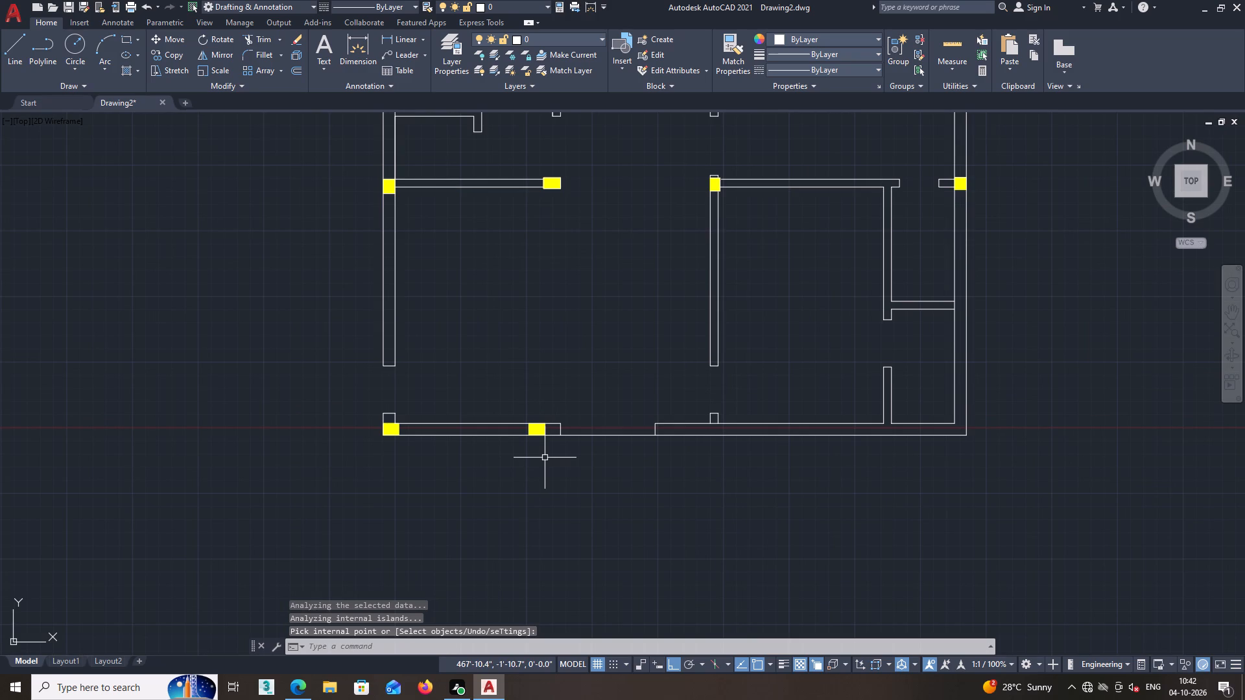
middle_click_drag(545, 458, 546, 471)
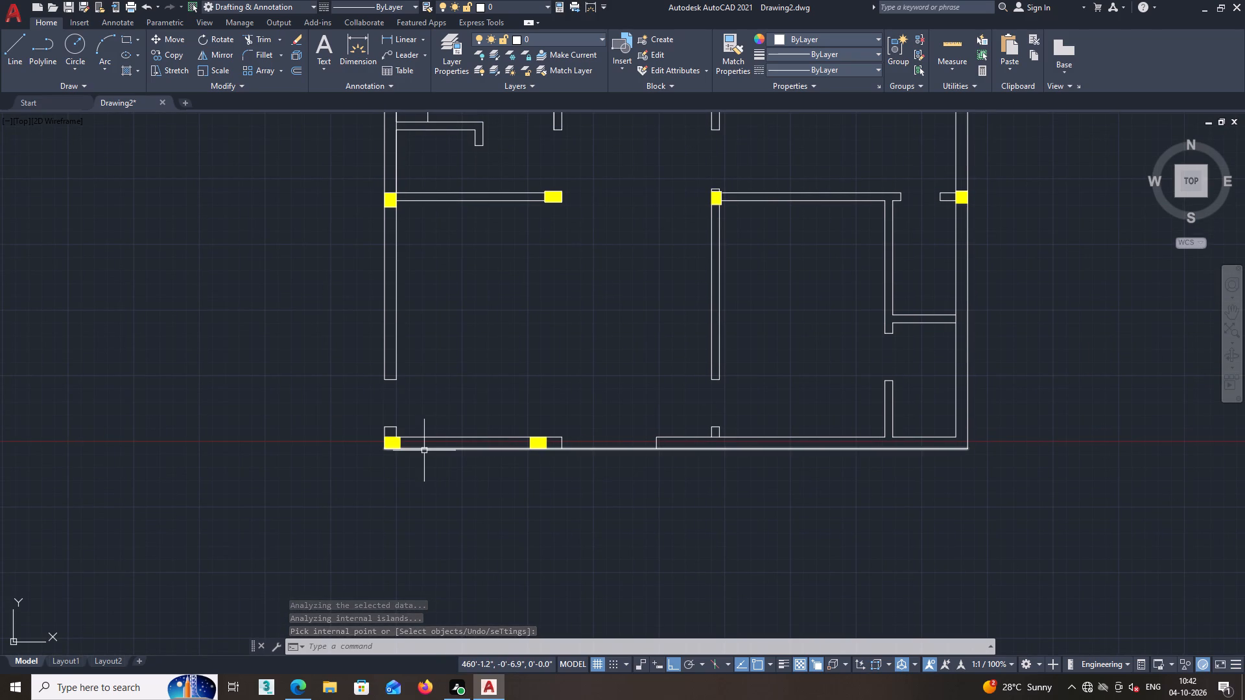
middle_click_drag(421, 452, 401, 496)
scroll(389, 496, "up", 1)
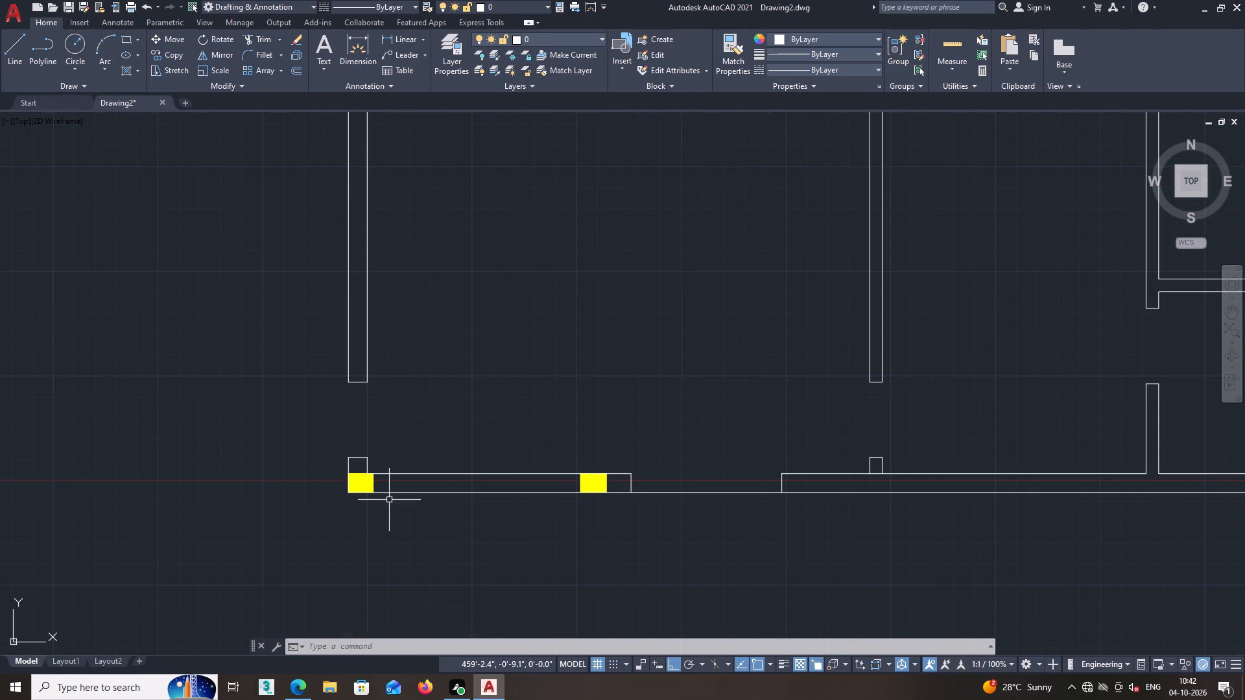
scroll(389, 499, "down", 1)
scroll(381, 442, "down", 1)
middle_click_drag(375, 442, 349, 460)
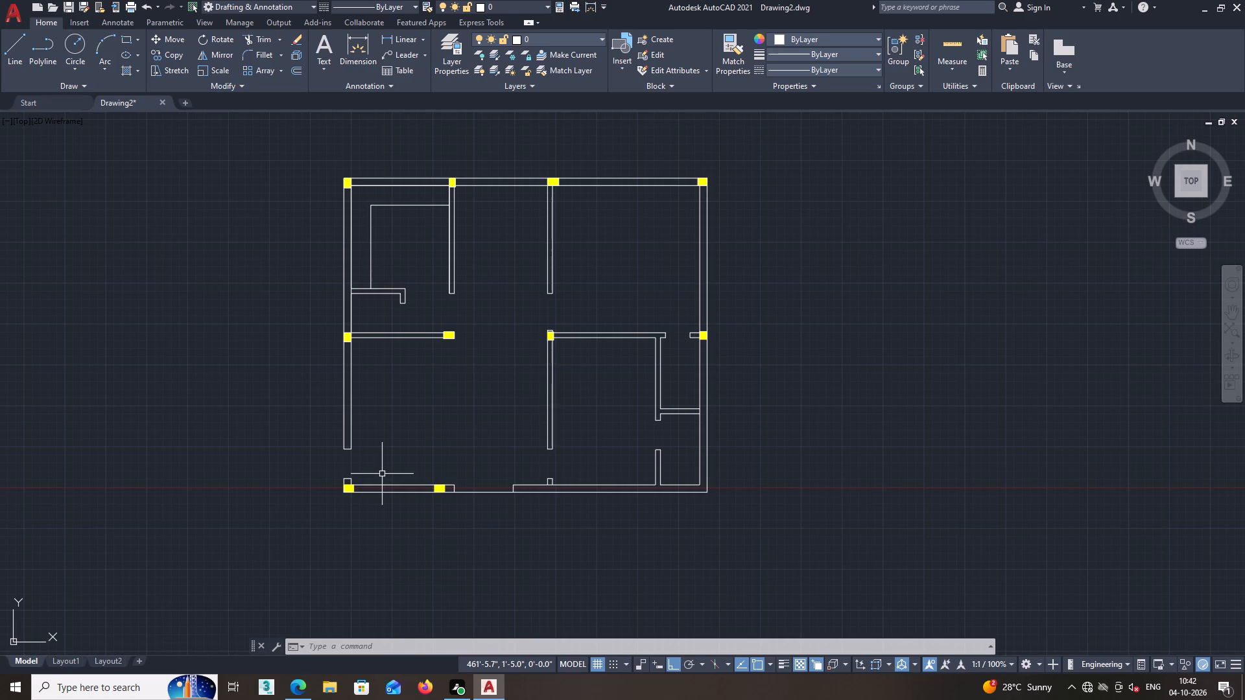
middle_click_drag(530, 495, 517, 461)
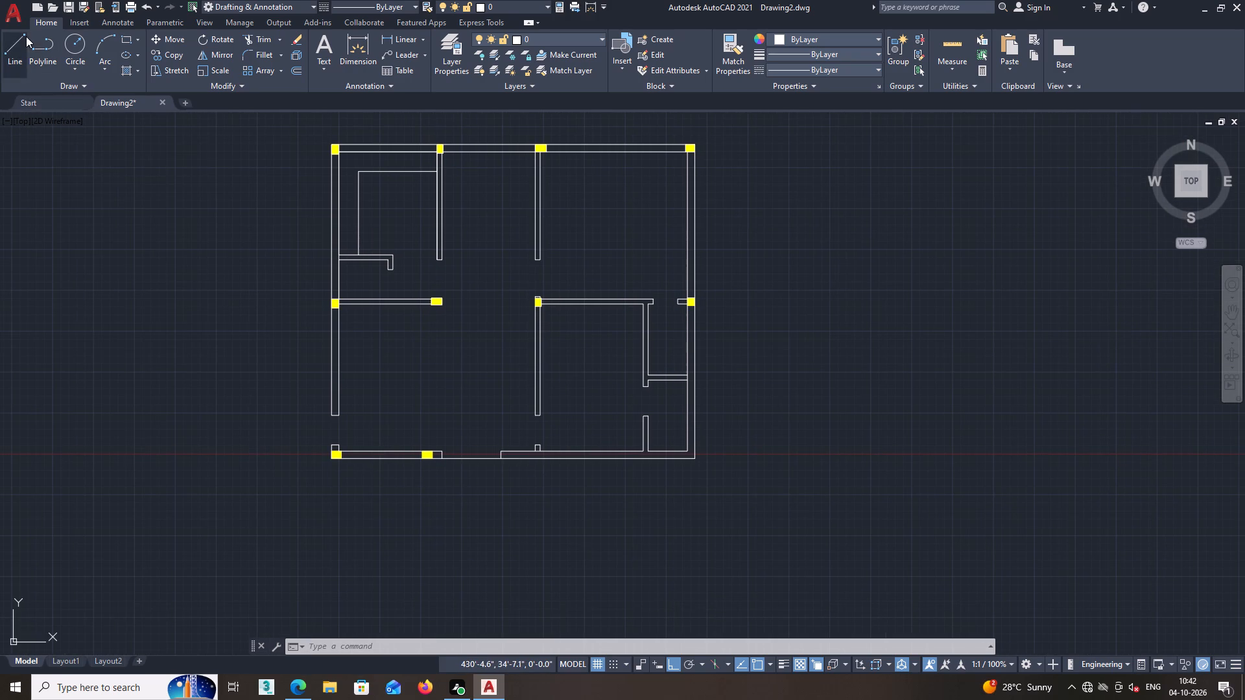
left_click(26, 36)
middle_click_drag(405, 465, 395, 427)
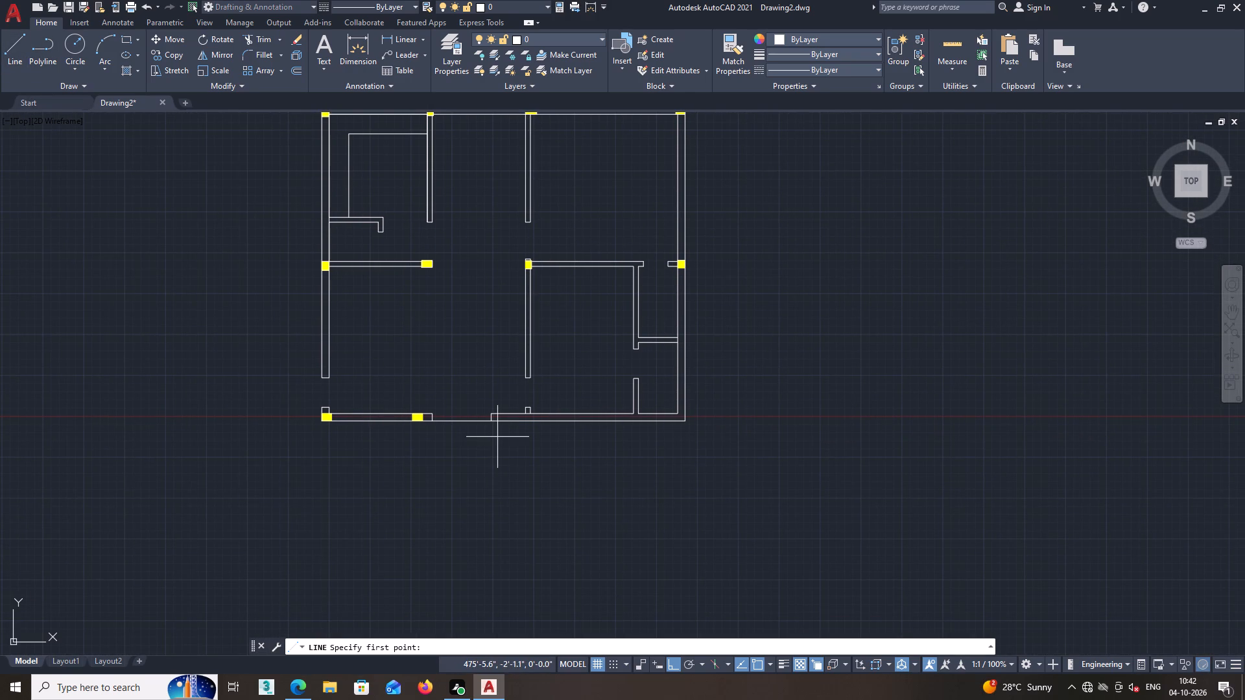
scroll(539, 419, "up", 2)
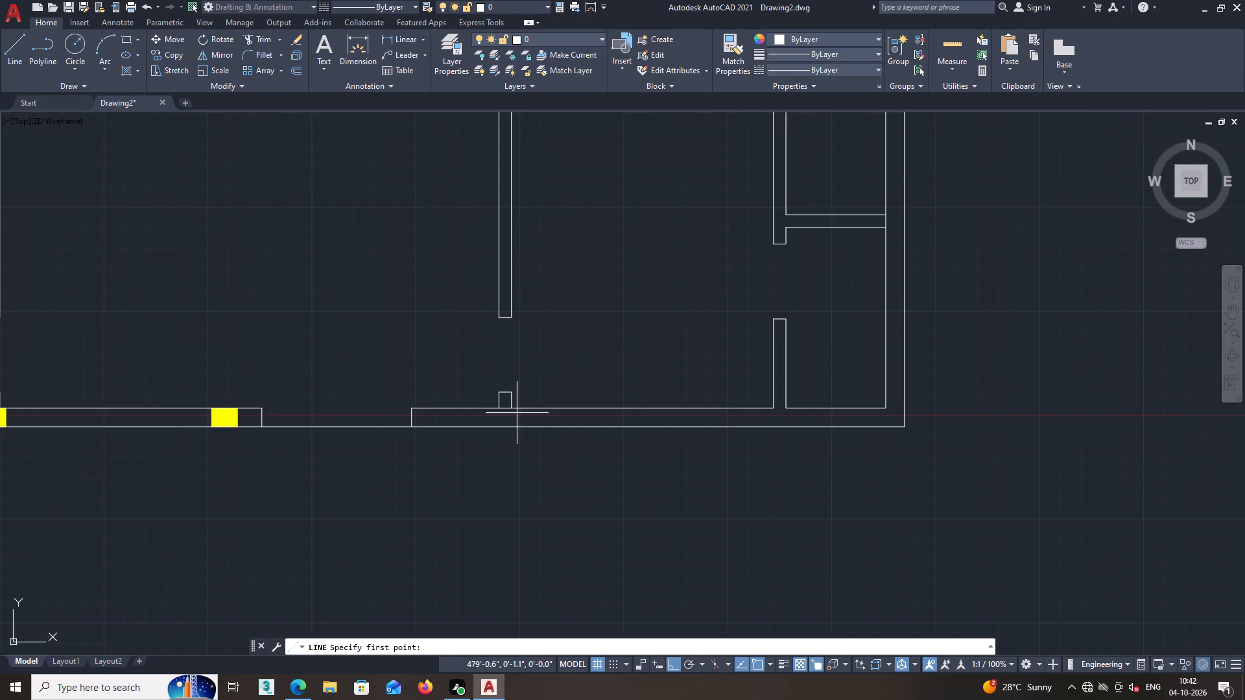
scroll(517, 412, "up", 3)
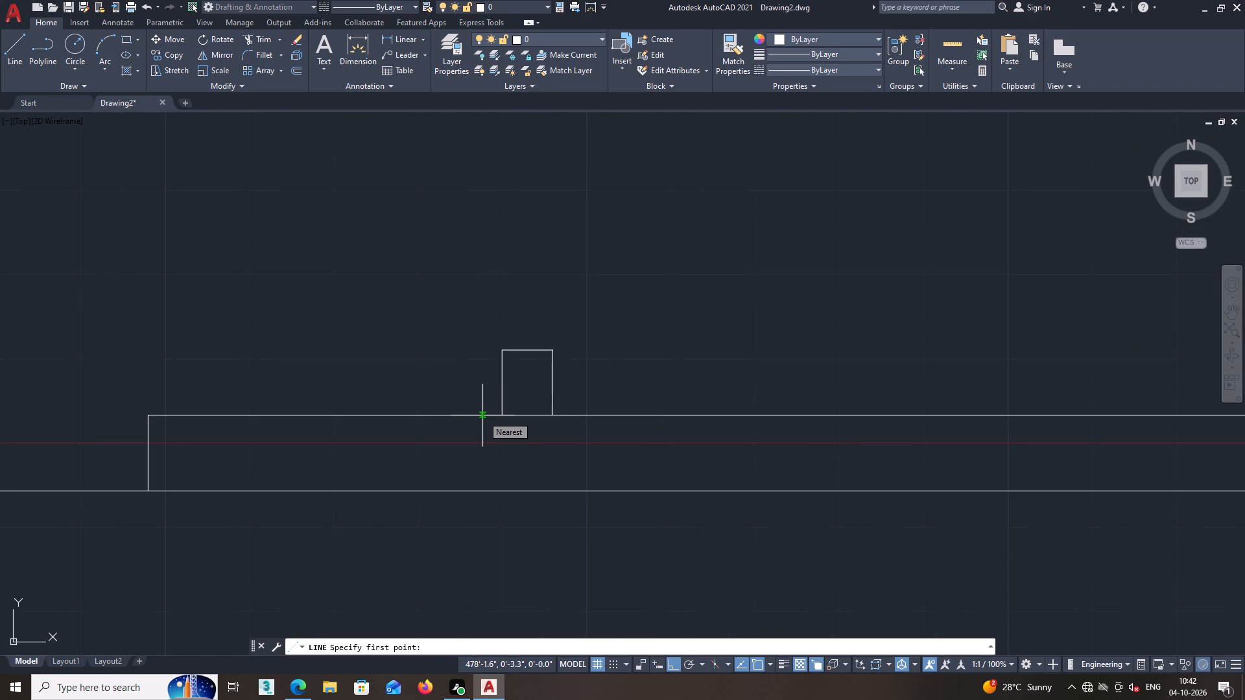
left_click(480, 415)
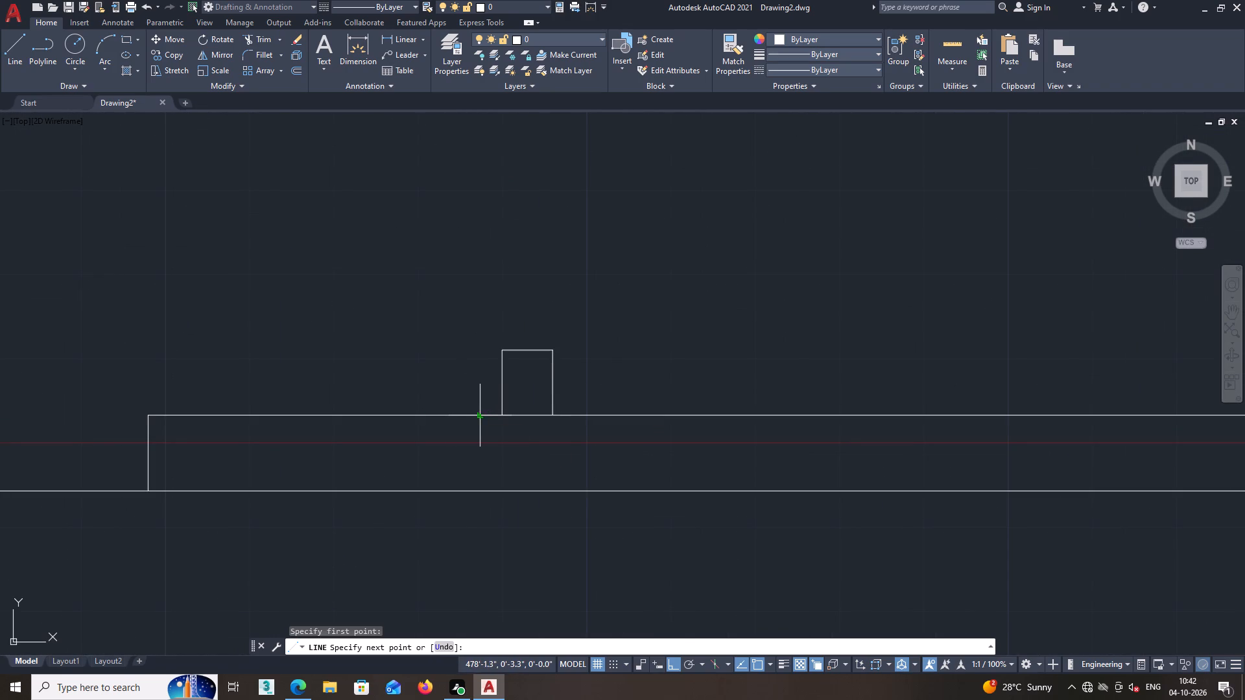
left_click(480, 490)
key("space")
Draw a vertical line across the south wall, about 3 inches east of the partition stub near the wide opening.
key("l")
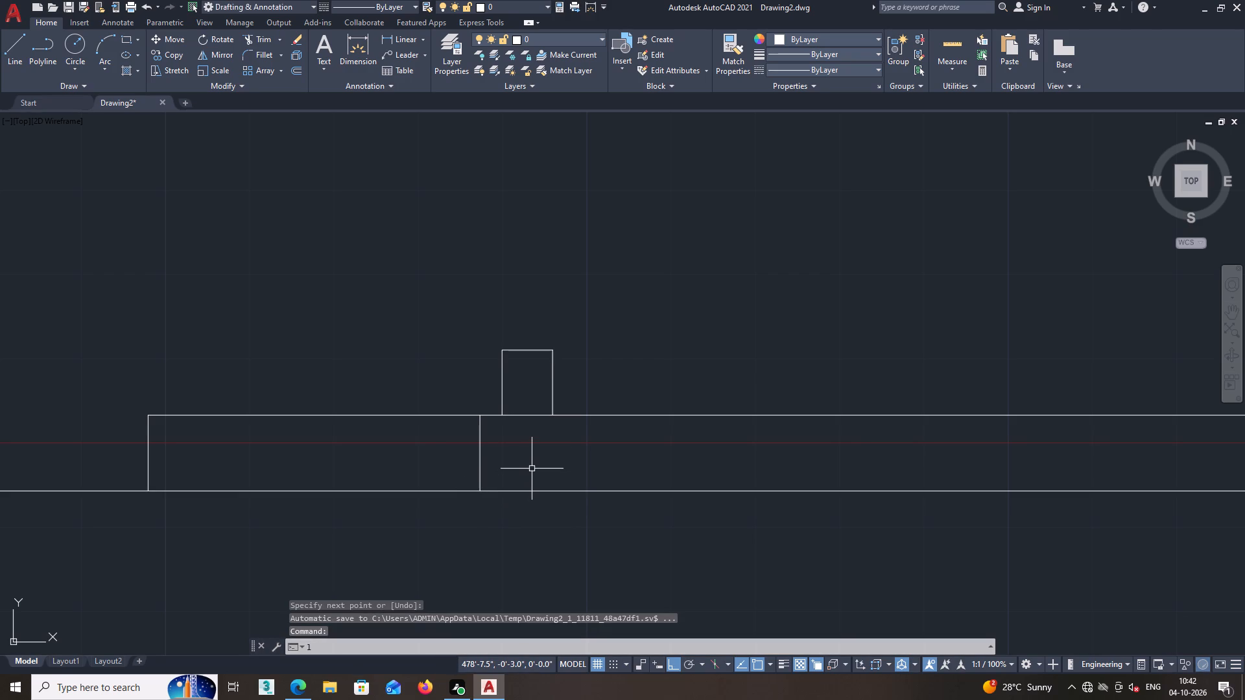
key("l")
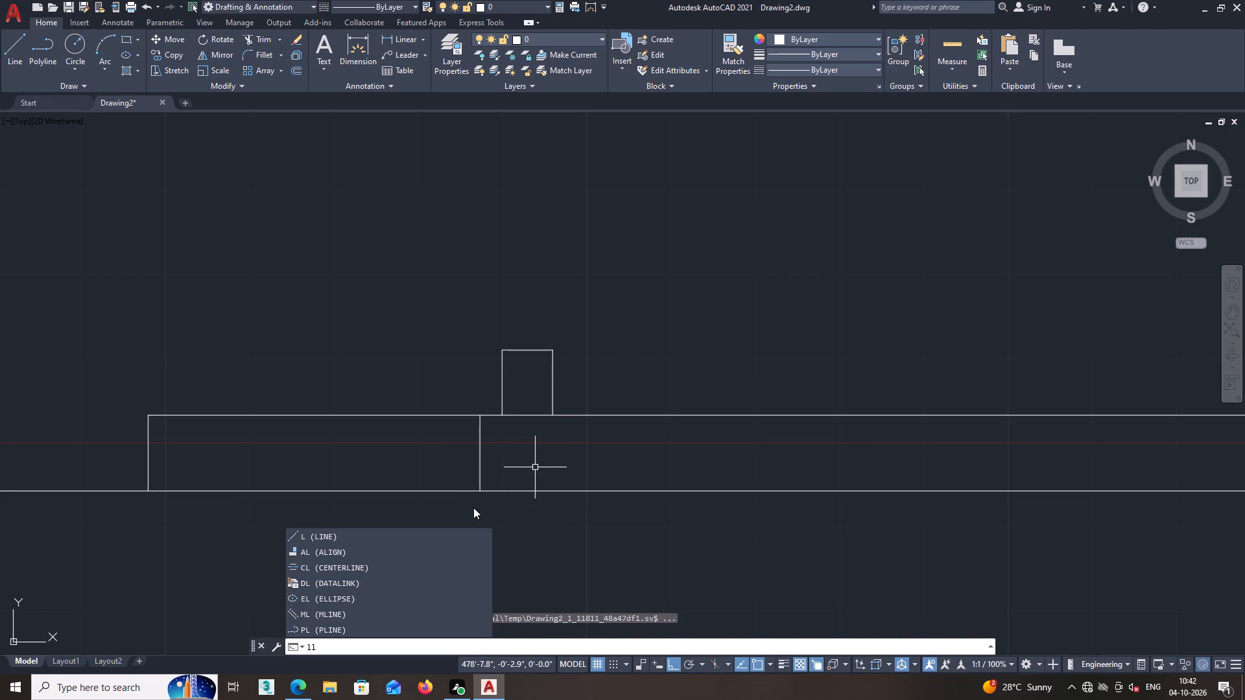
key("Return")
key("l")
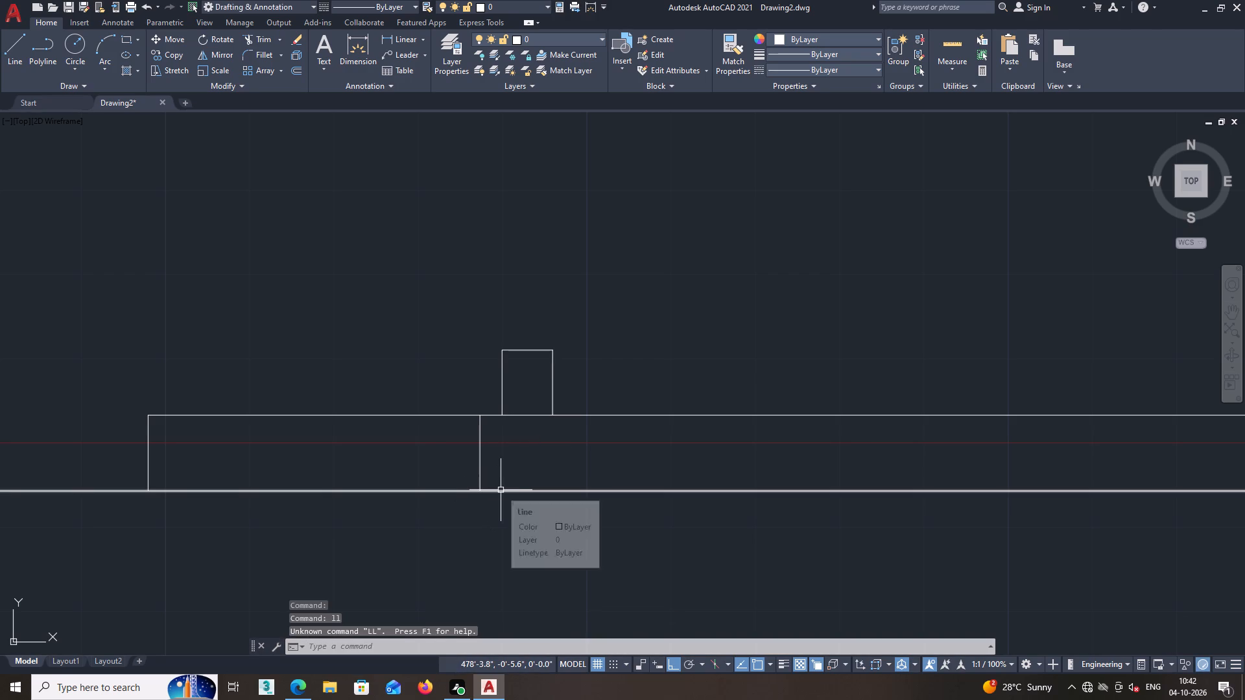
key("Return")
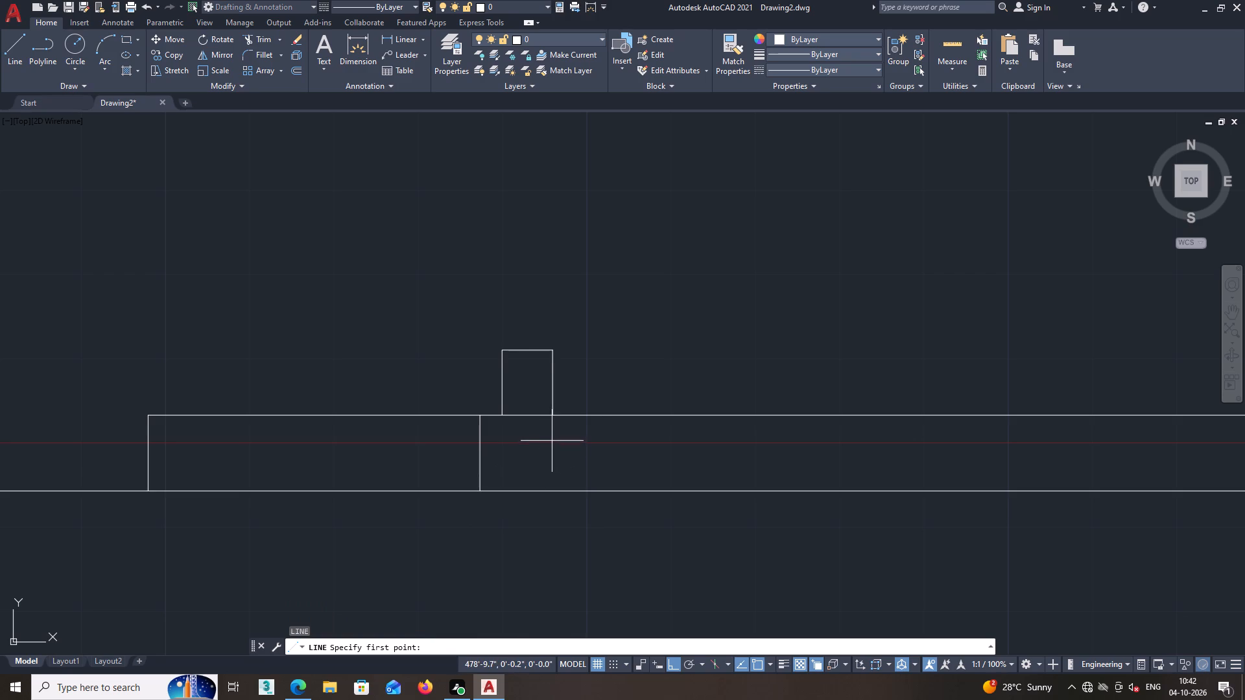
left_click(574, 415)
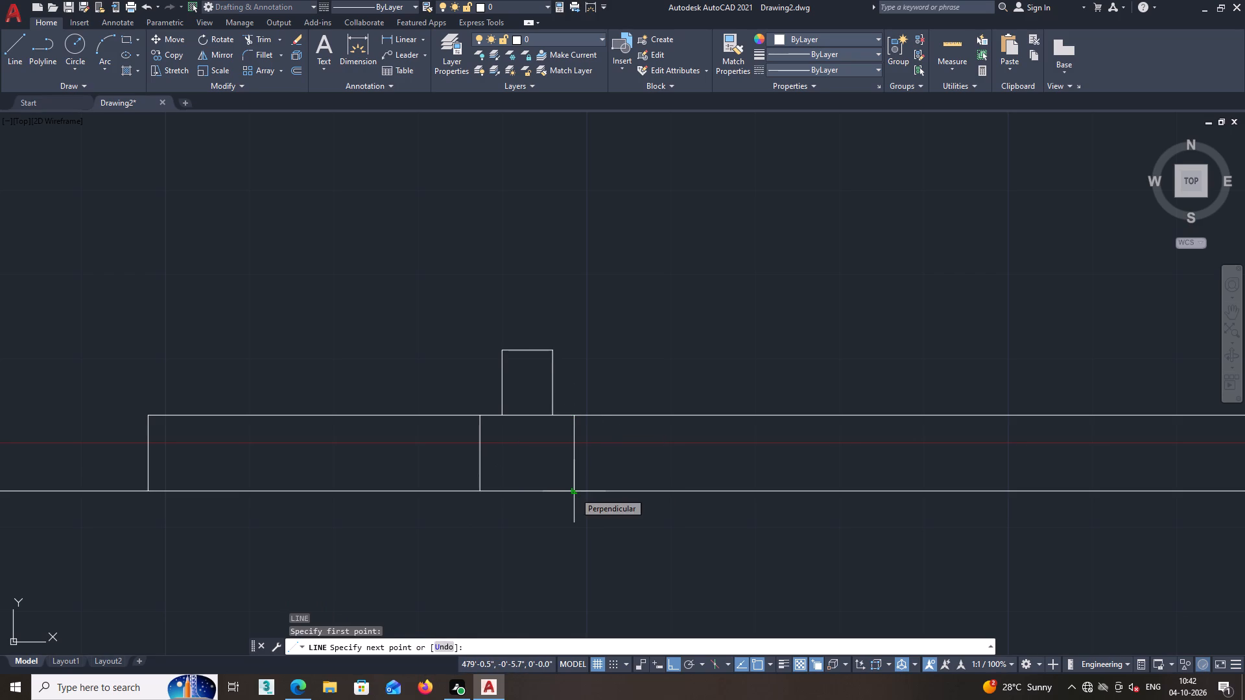
left_click(575, 492)
key("space")
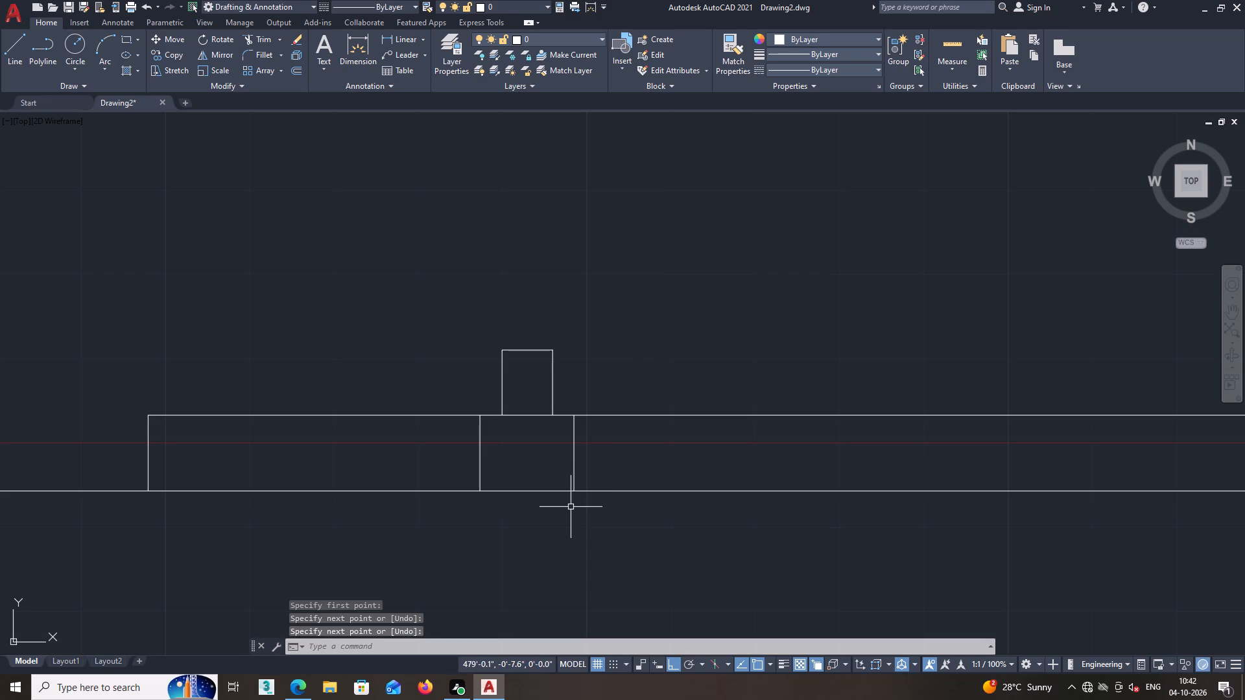
Hatch the south wall area between the two lines below the partition stub with solid yellow.
key("h")
key("Return")
left_click(543, 474)
scroll(545, 480, "down", 2)
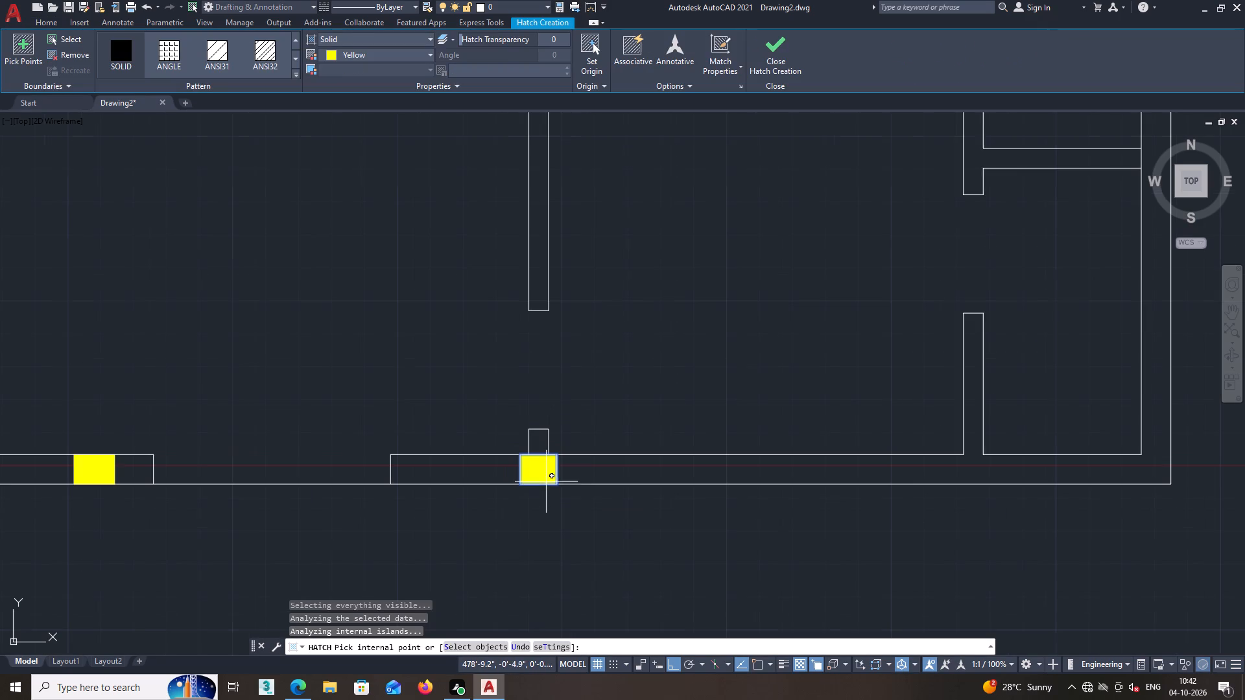
scroll(567, 502, "down", 4)
scroll(569, 500, "up", 1)
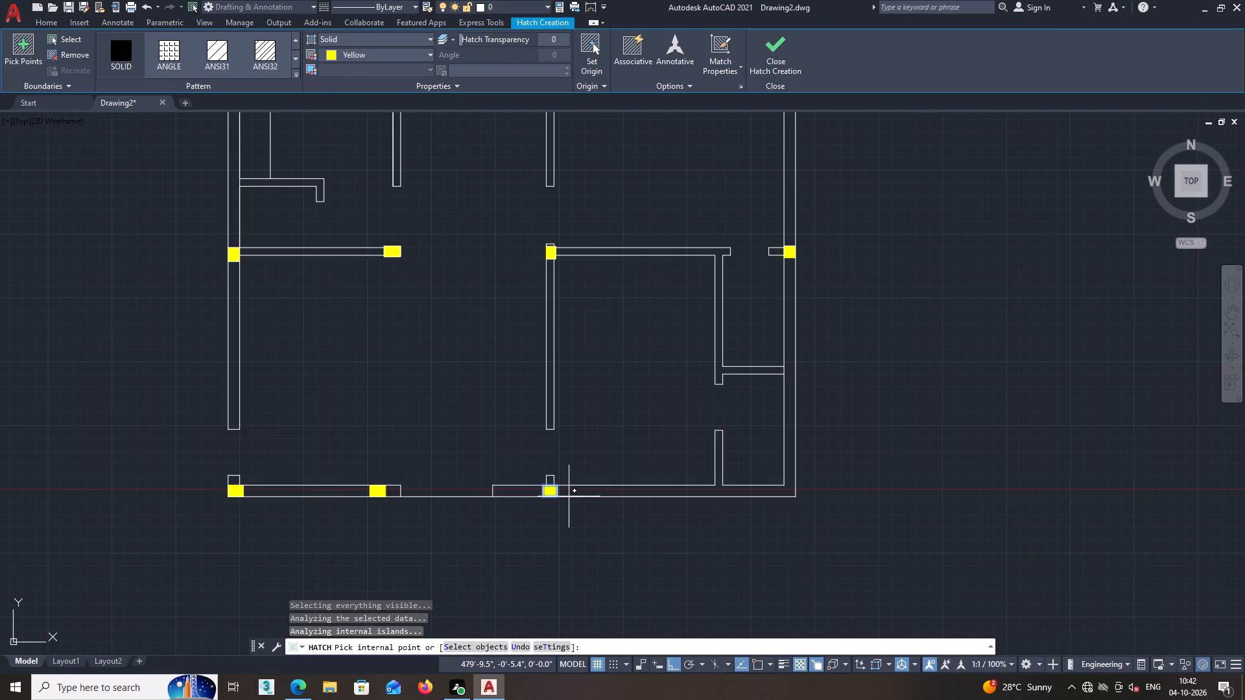
scroll(569, 496, "up", 2)
key("space")
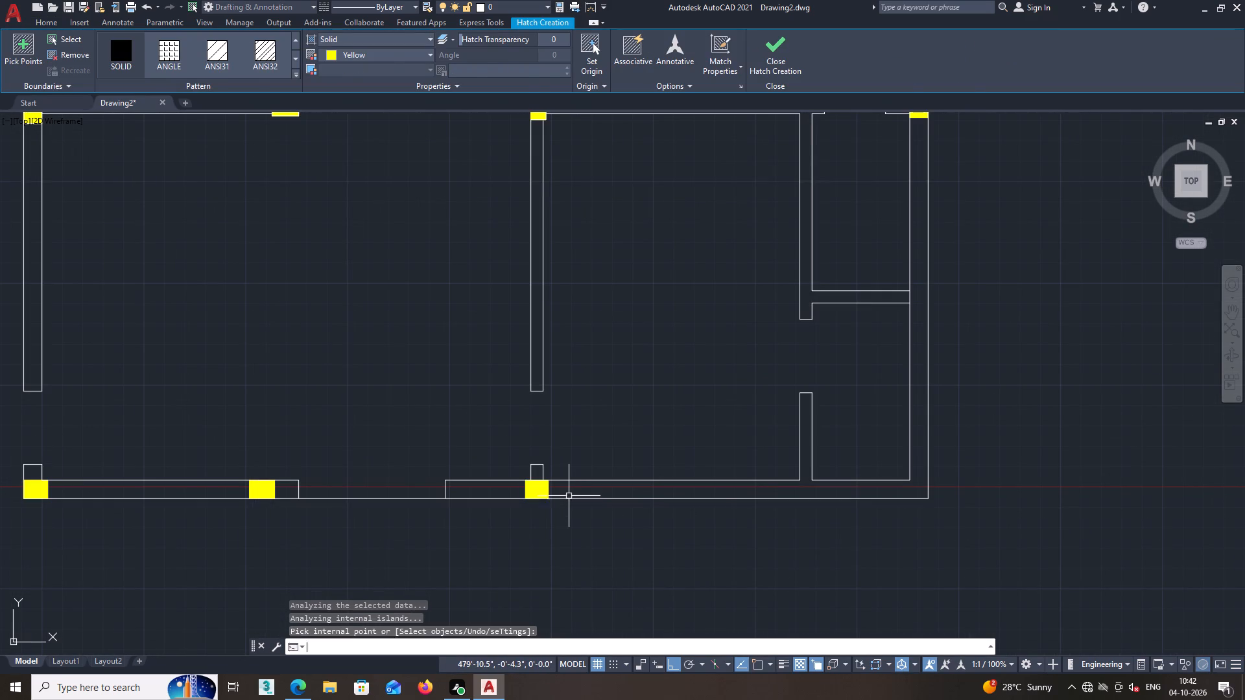
Draw a horizontal line across the east wall at the southeast corner, from the inner corner to the outer face.
scroll(590, 531, "down", 1)
middle_click_drag(591, 533, 514, 537)
scroll(531, 533, "down", 2)
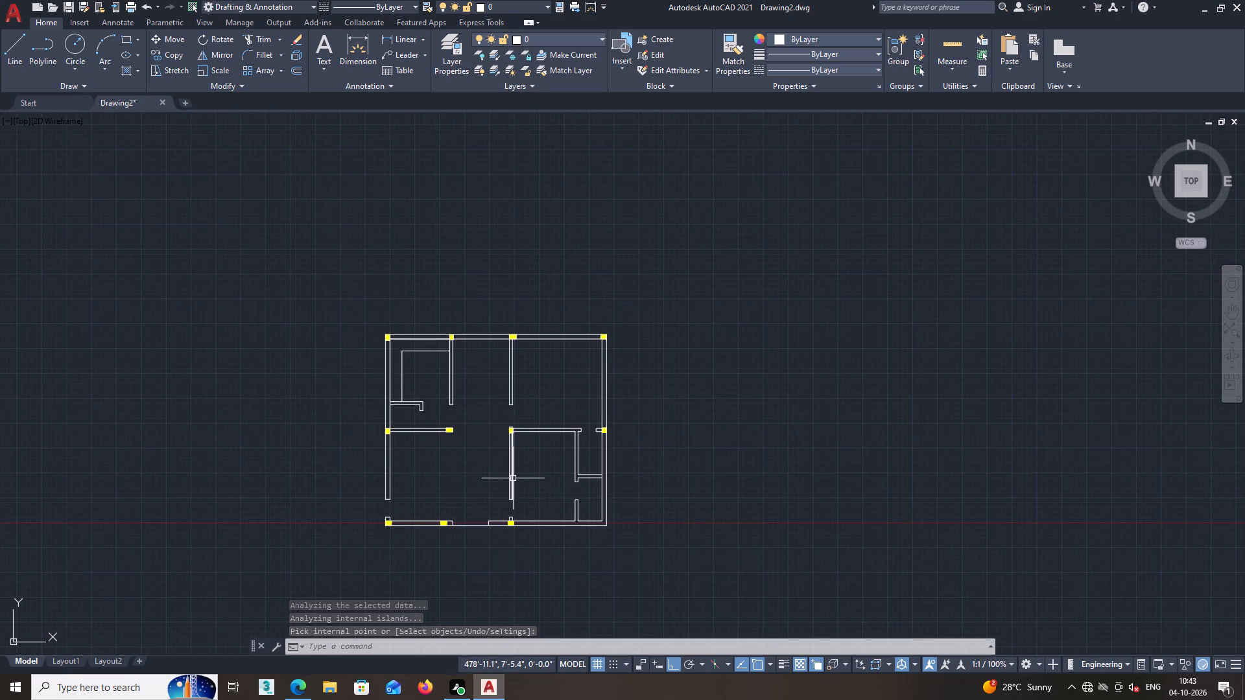
middle_click_drag(521, 473, 473, 468)
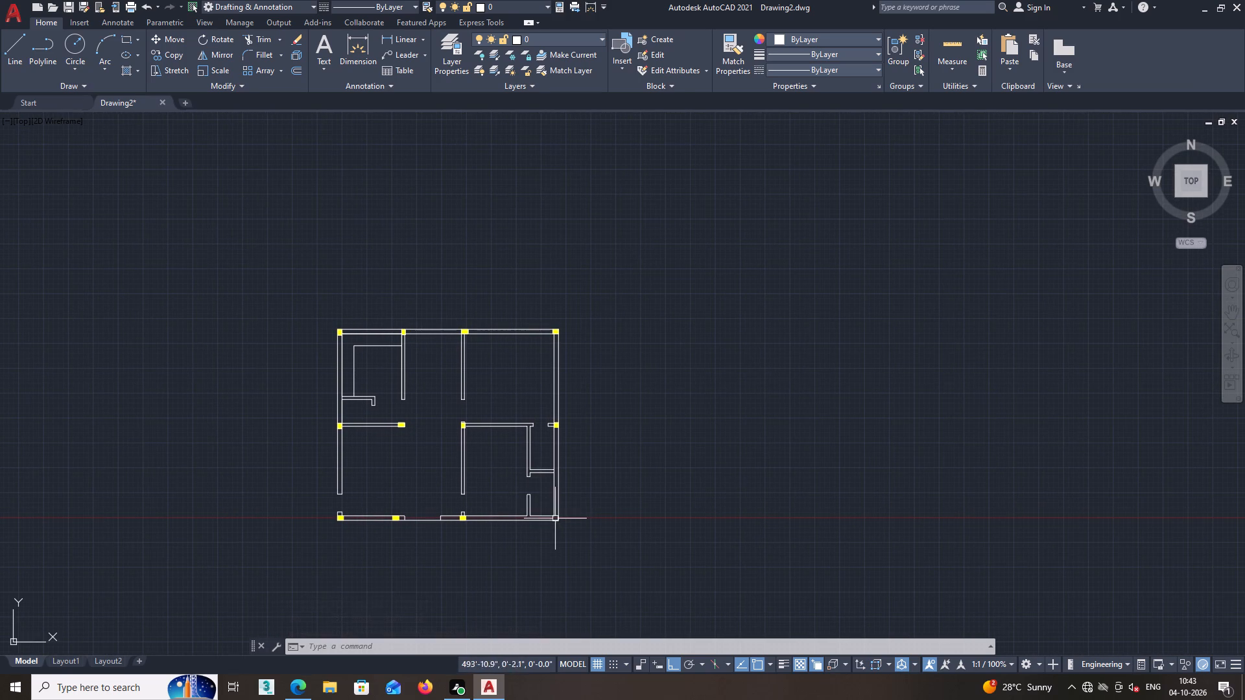
scroll(555, 519, "up", 1)
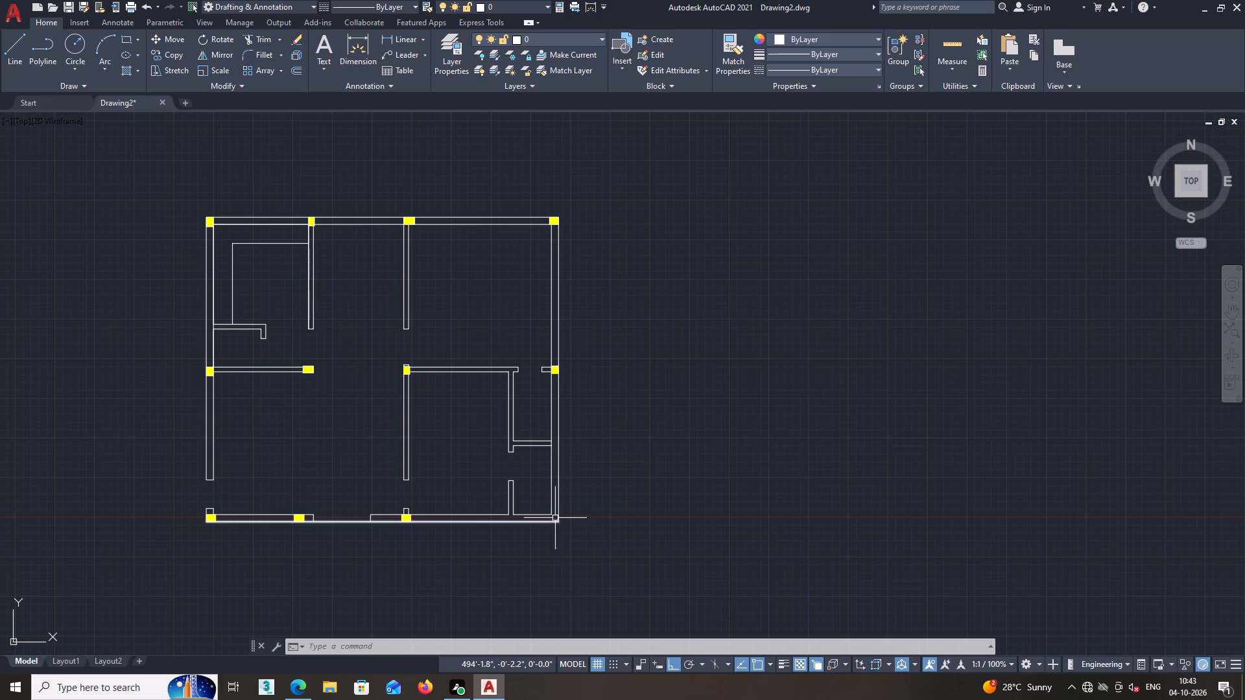
left_click(15, 52)
scroll(555, 495, "up", 2)
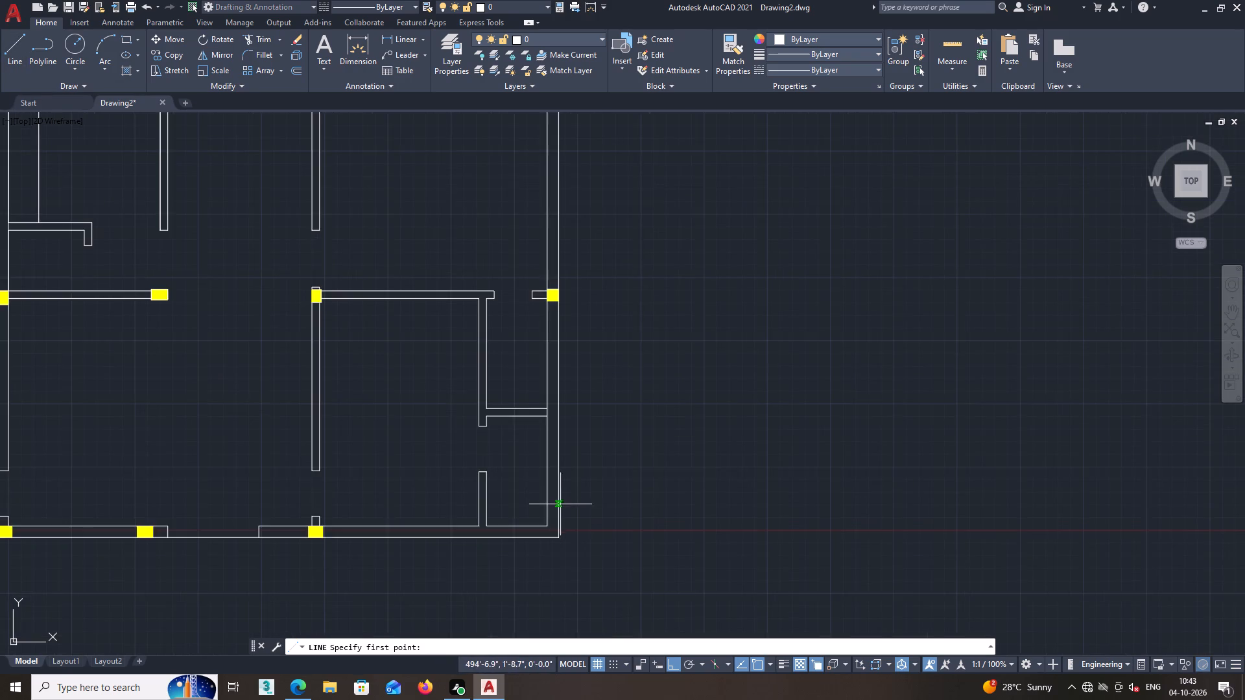
scroll(560, 504, "up", 2)
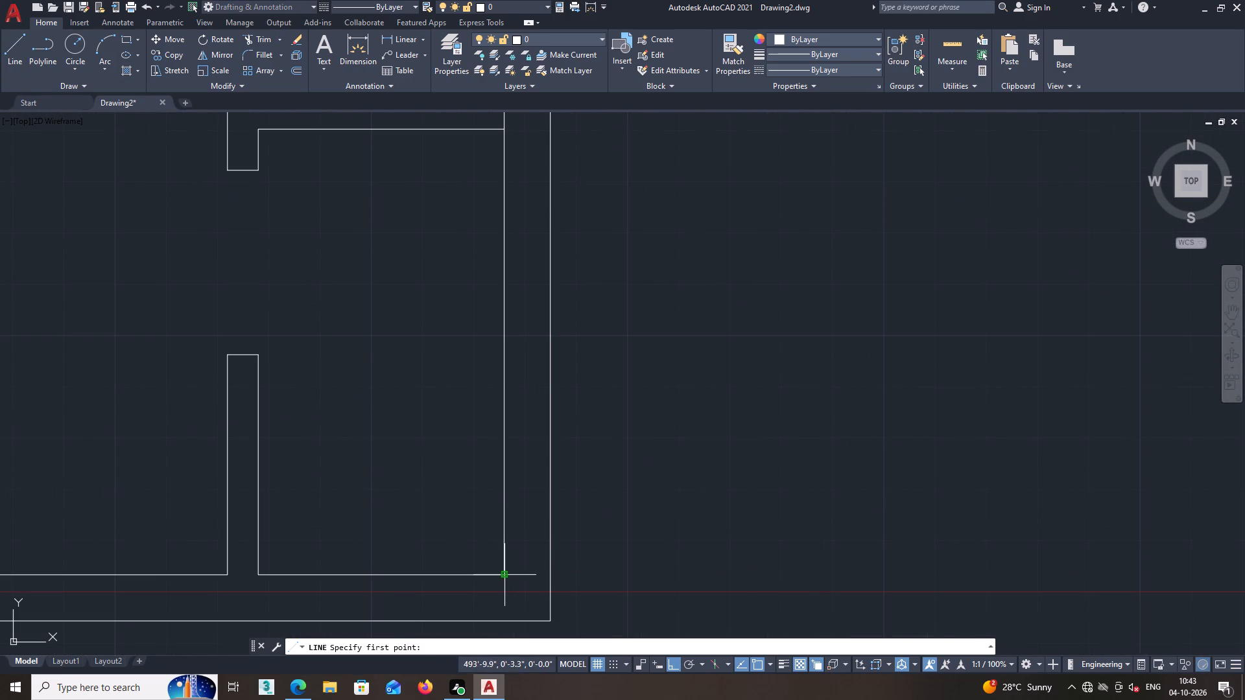
left_click(506, 573)
left_click(553, 574)
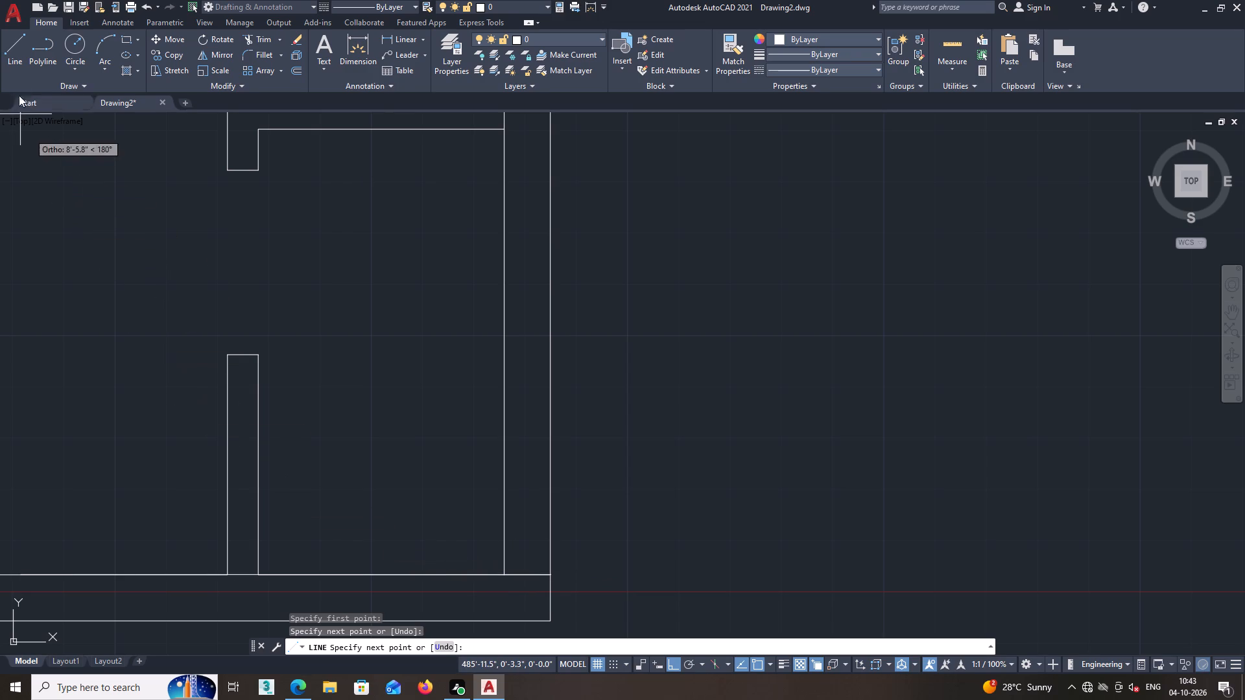
Draw a vertical line across the south wall, about 4 inches west of the east wall's inner face.
left_click(12, 43)
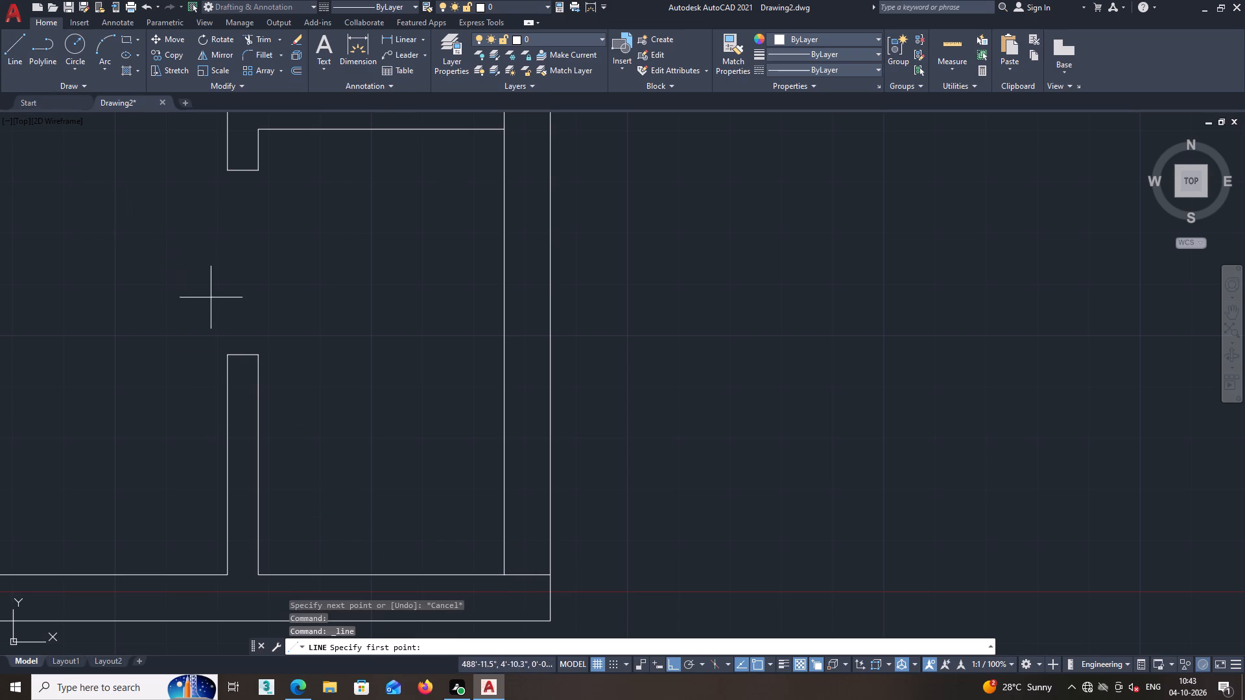
middle_click_drag(561, 515, 545, 422)
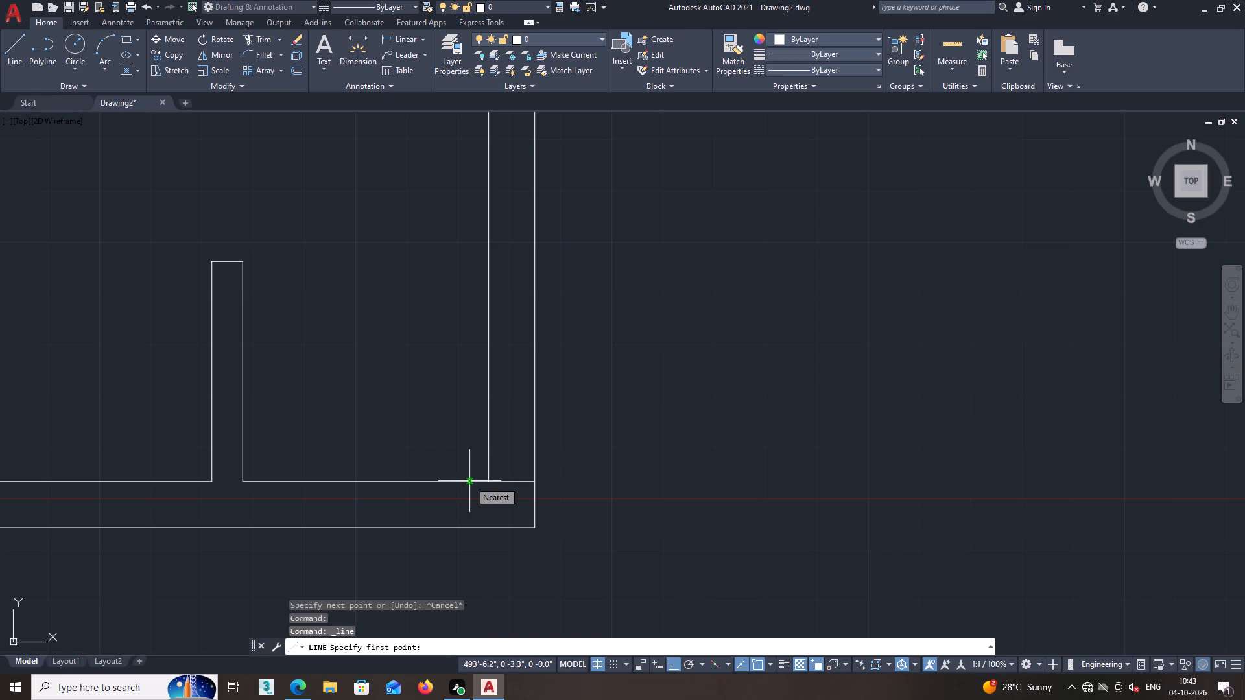
left_click(469, 481)
left_click(469, 526)
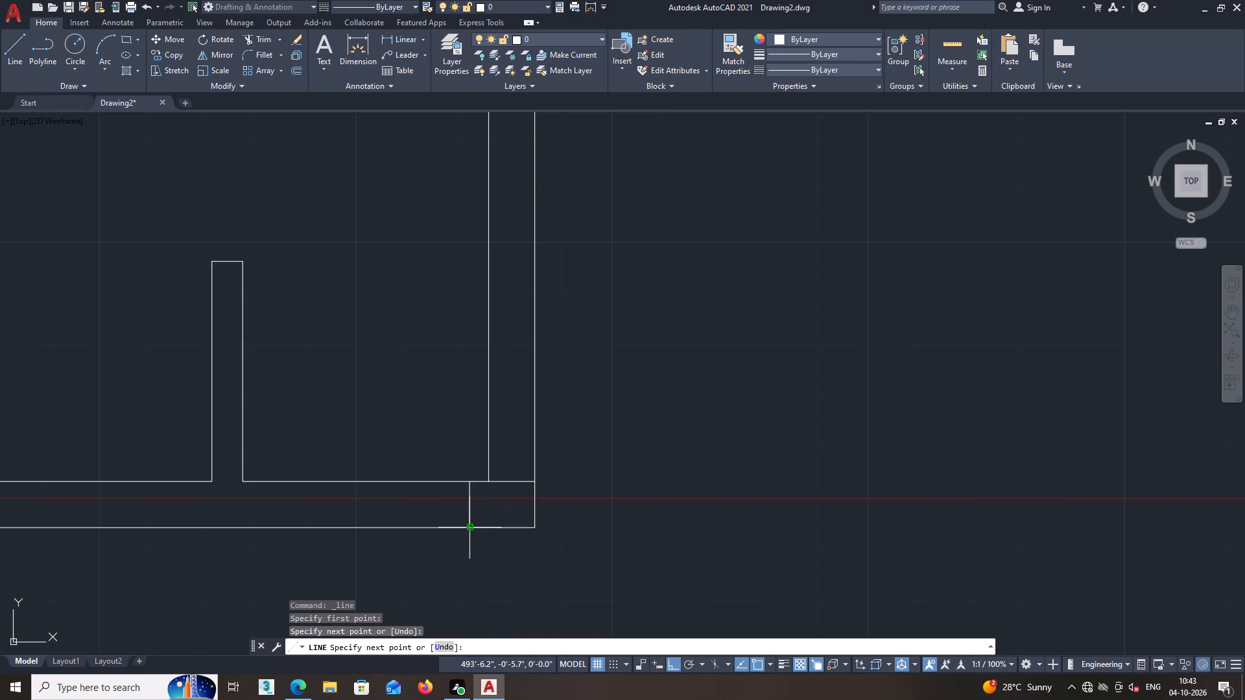
key("space")
Hatch the enclosed southeast corner of the outer walls with solid yellow.
key("h")
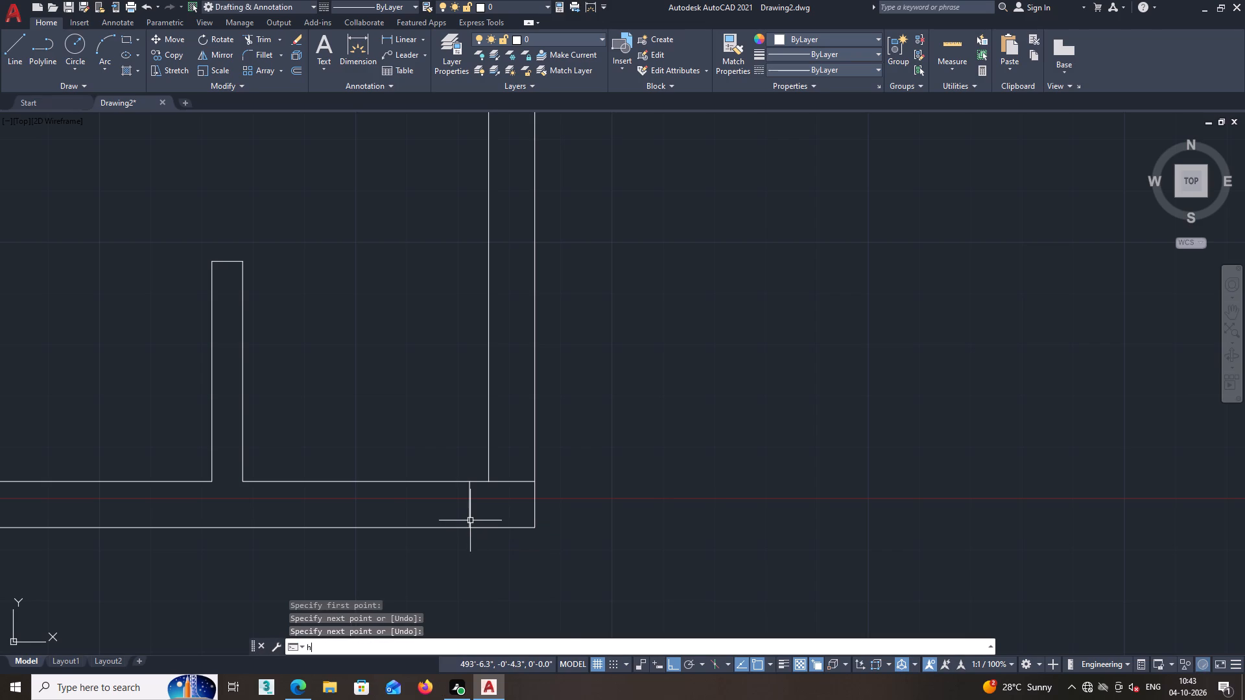
key("Return")
left_click(490, 513)
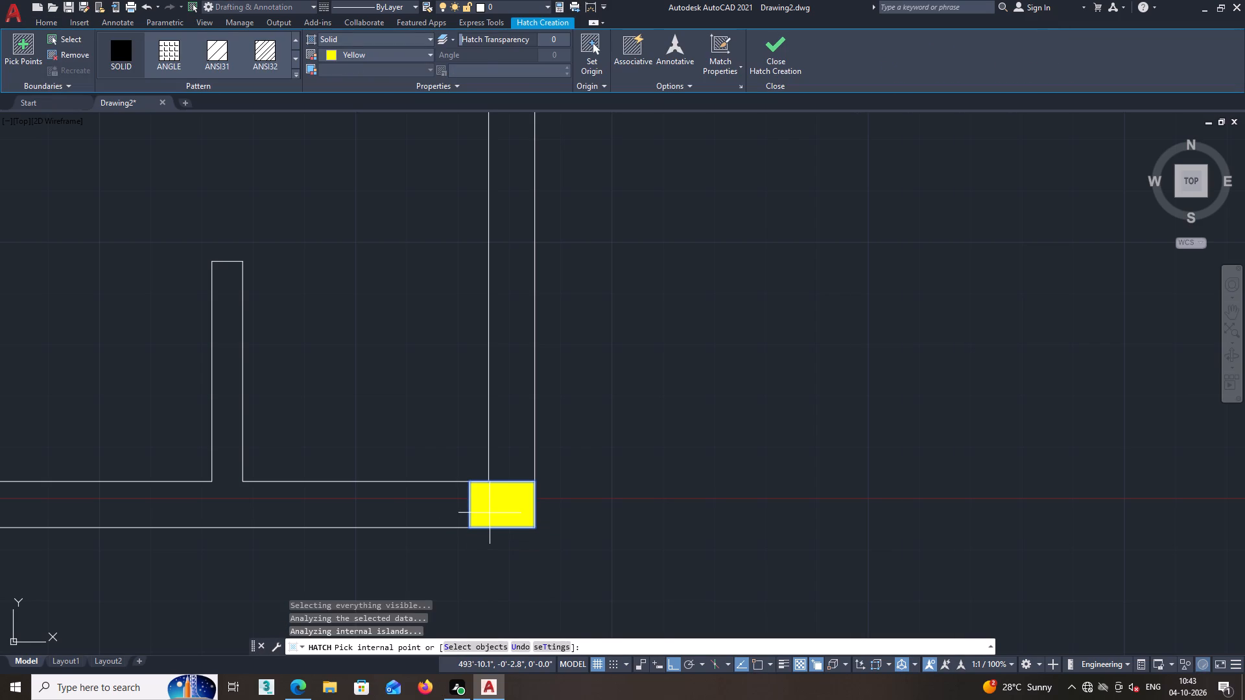
key("space")
Set the colour of the two offset lines in the northwest room to 205,105,40.
scroll(490, 513, "down", 3)
middle_click_drag(503, 506, 601, 511)
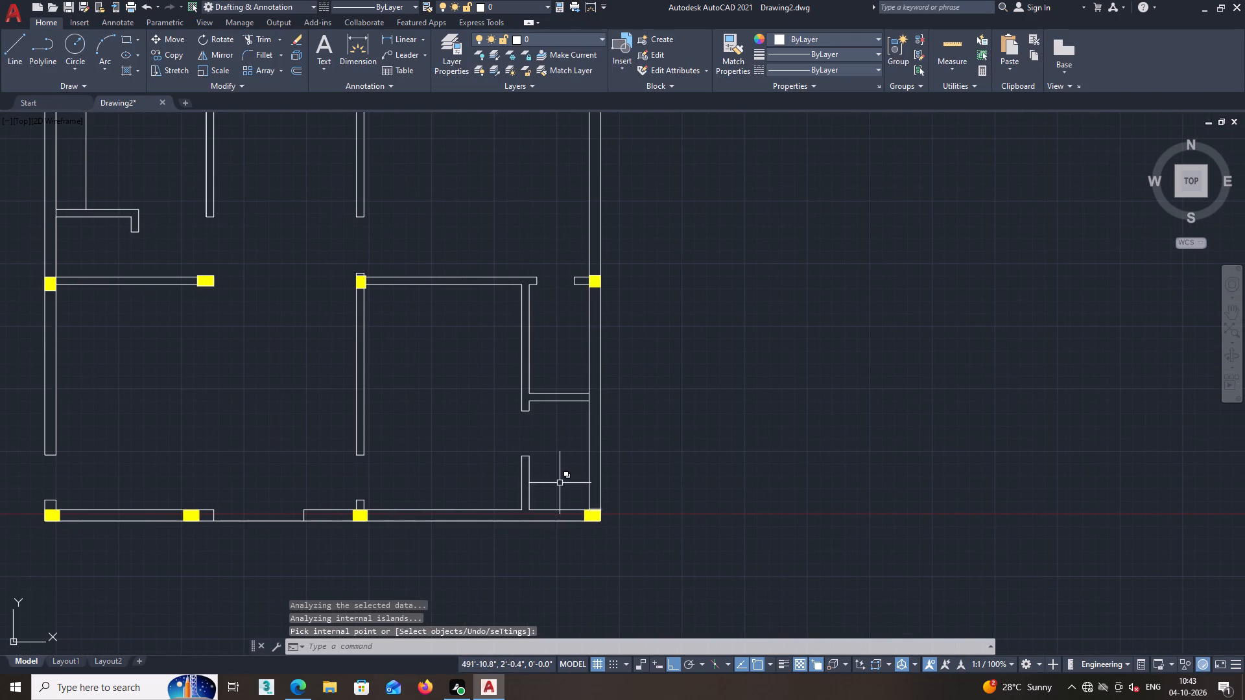
middle_click_drag(560, 481, 638, 509)
scroll(635, 503, "down", 2)
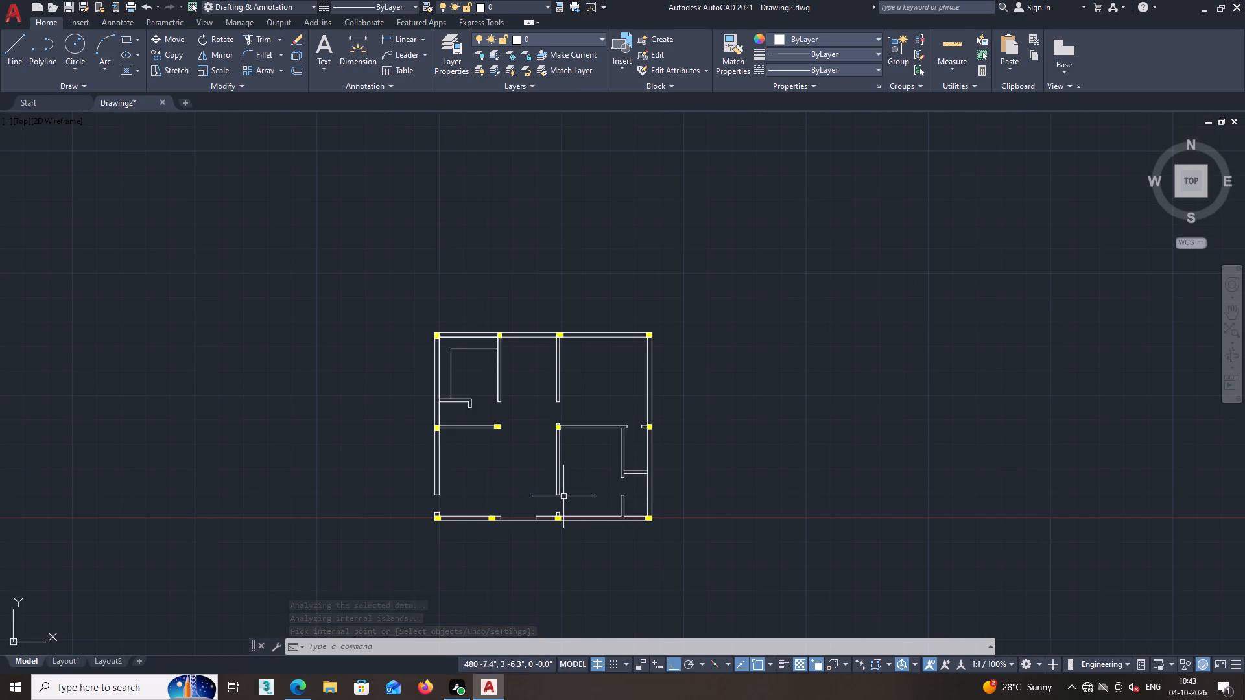
middle_click_drag(541, 496, 578, 513)
scroll(526, 445, "up", 1)
middle_click_drag(526, 443, 584, 529)
scroll(554, 453, "up", 1)
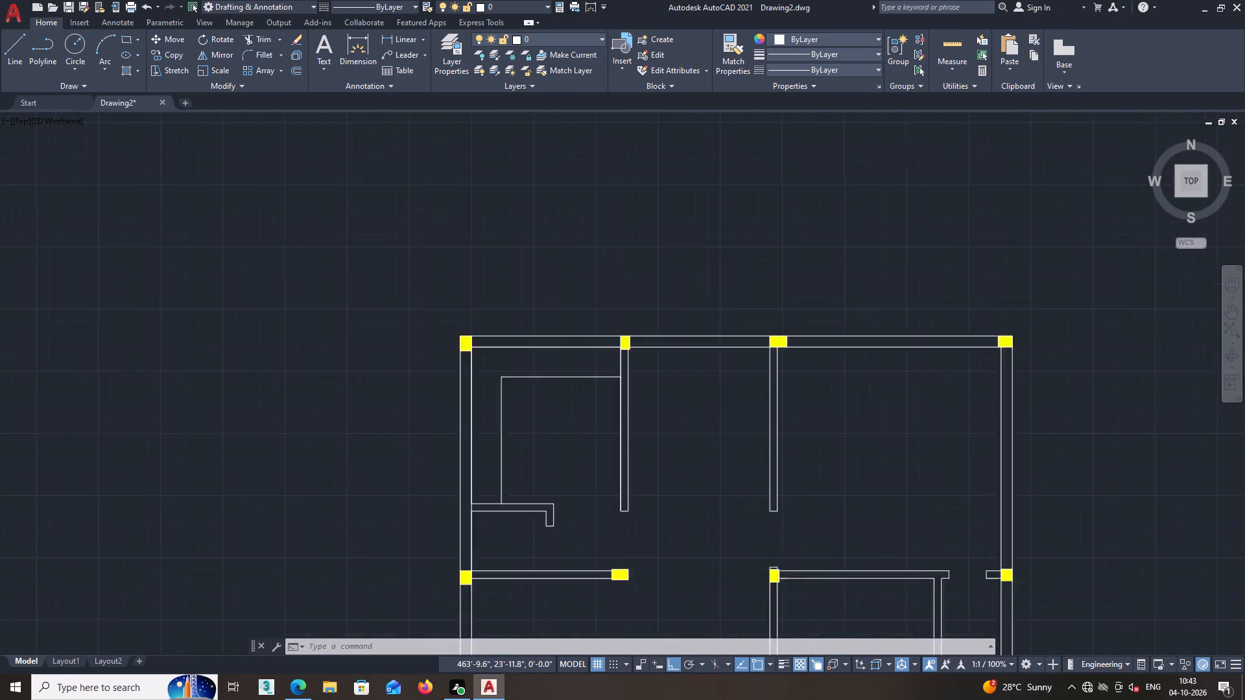
scroll(552, 448, "up", 1)
left_click(492, 439)
left_click(463, 331)
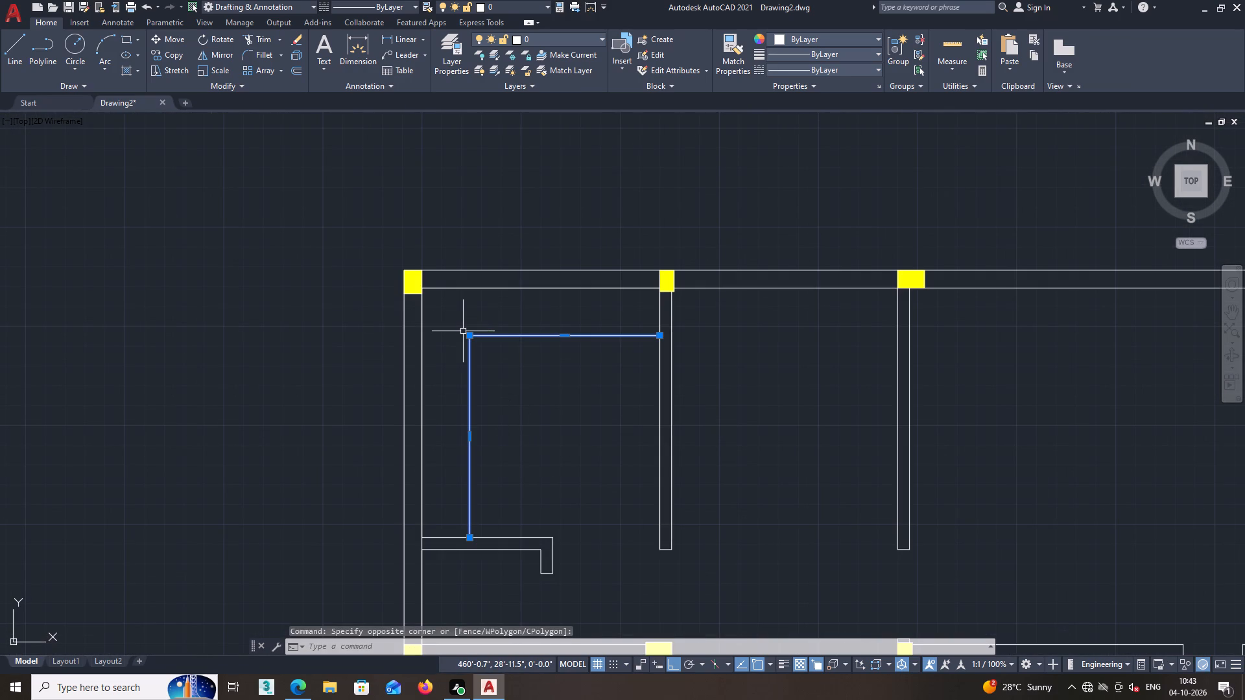
left_click(775, 35)
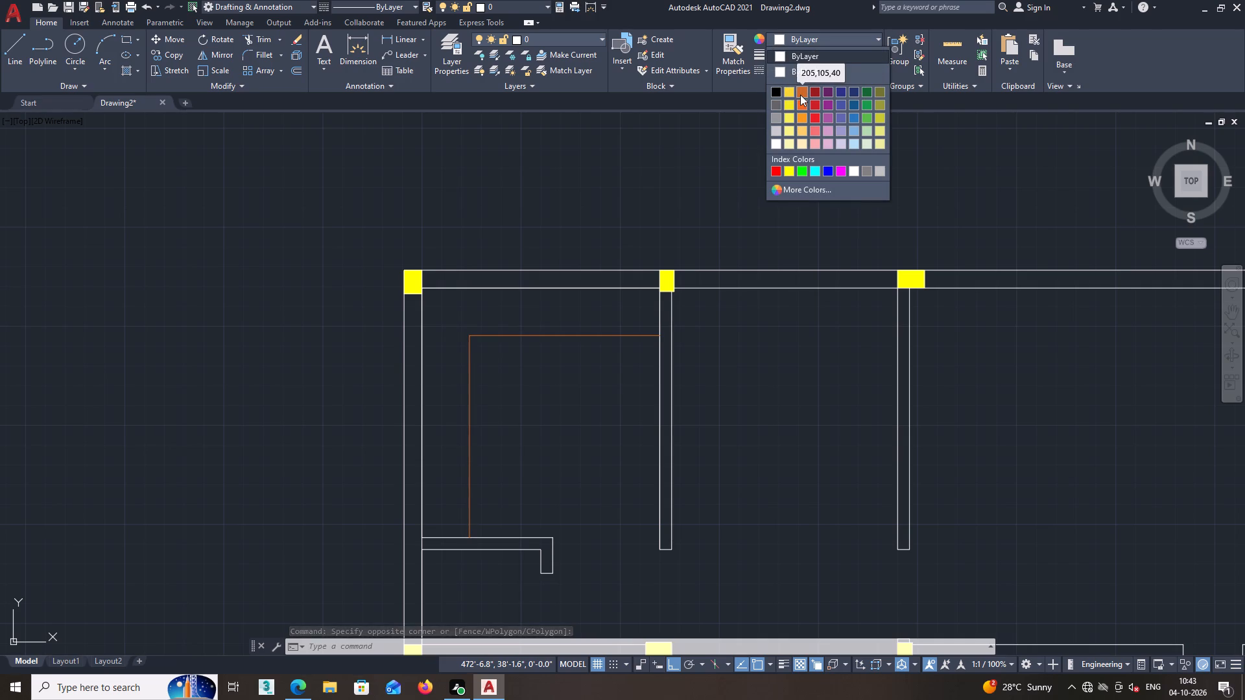
left_click(801, 93)
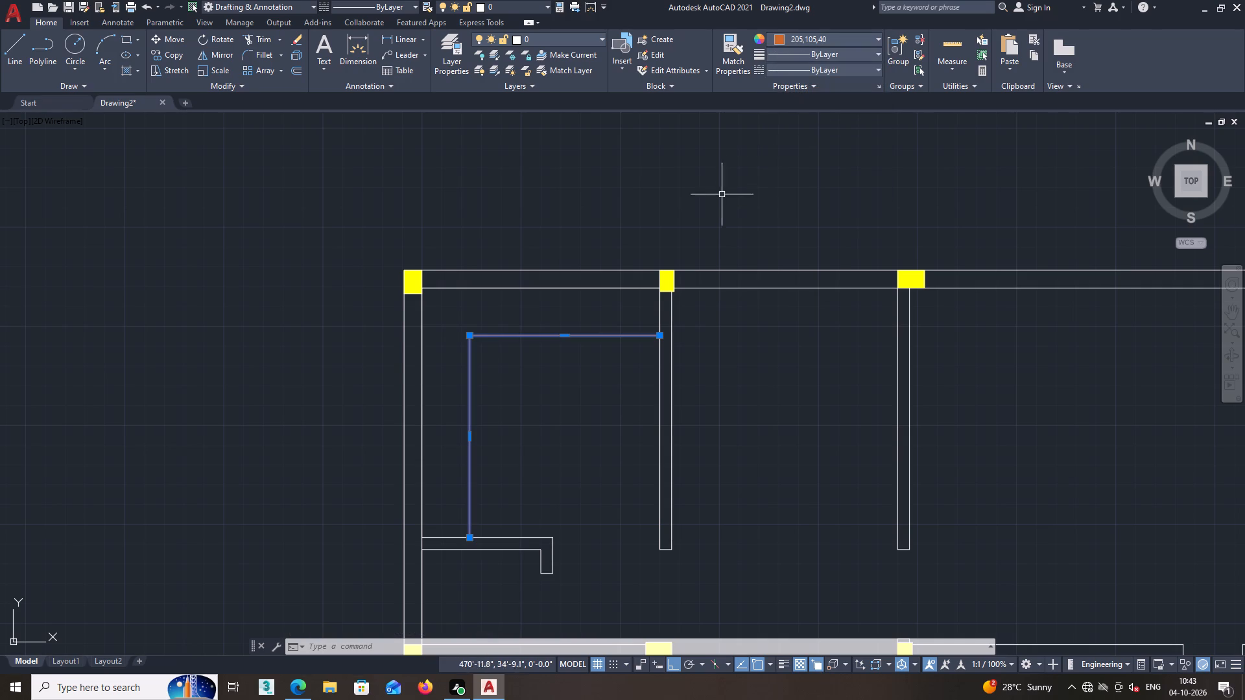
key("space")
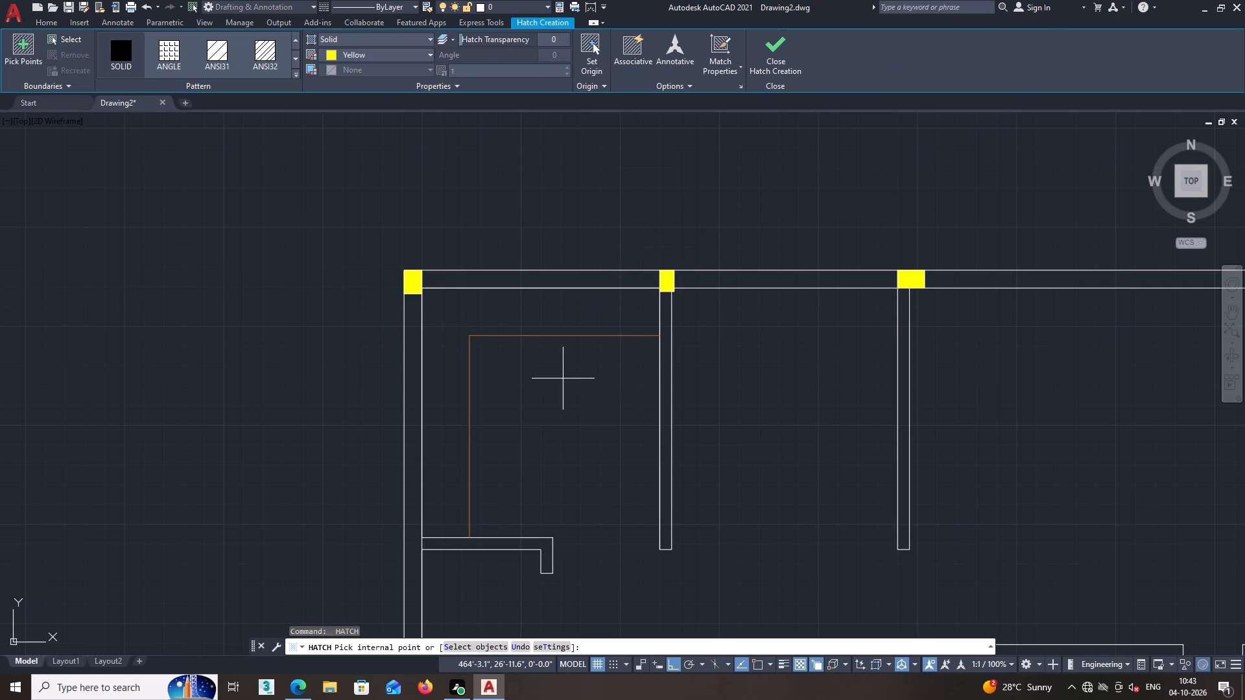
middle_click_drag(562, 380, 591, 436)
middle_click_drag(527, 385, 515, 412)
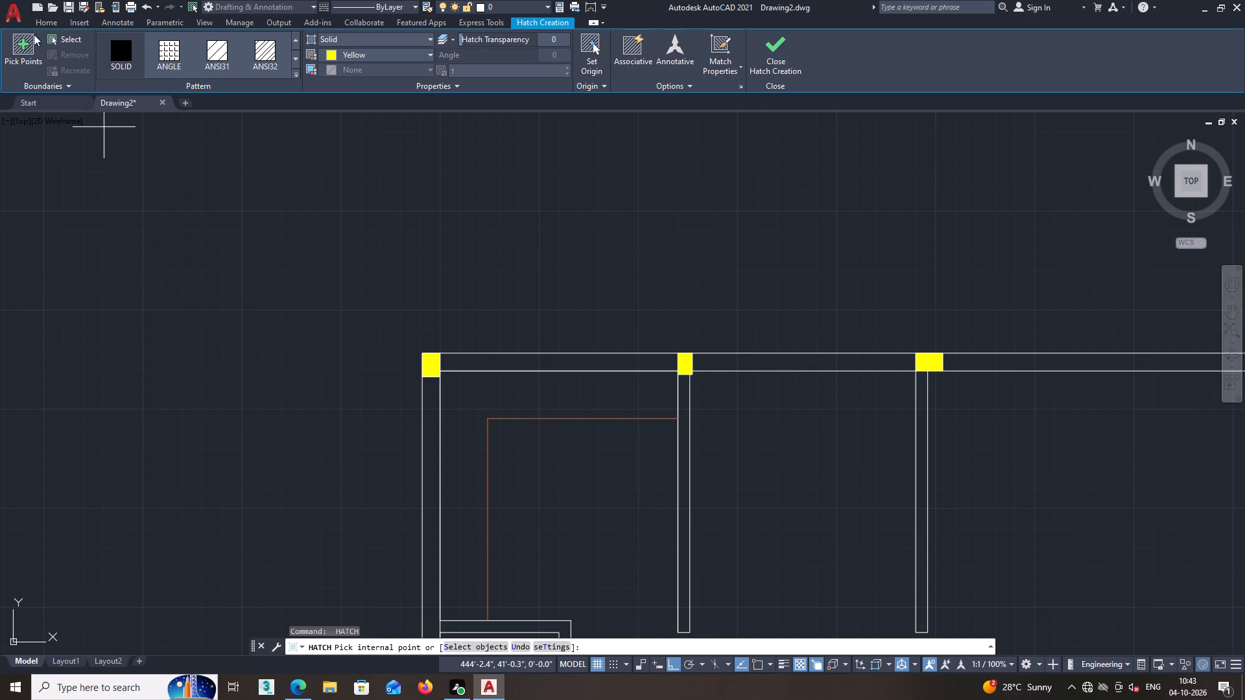
Draw a vertical line across the north wall above the northwest room, about 3'-3" east of the west wall's inner face.
left_click(53, 21)
left_click(14, 47)
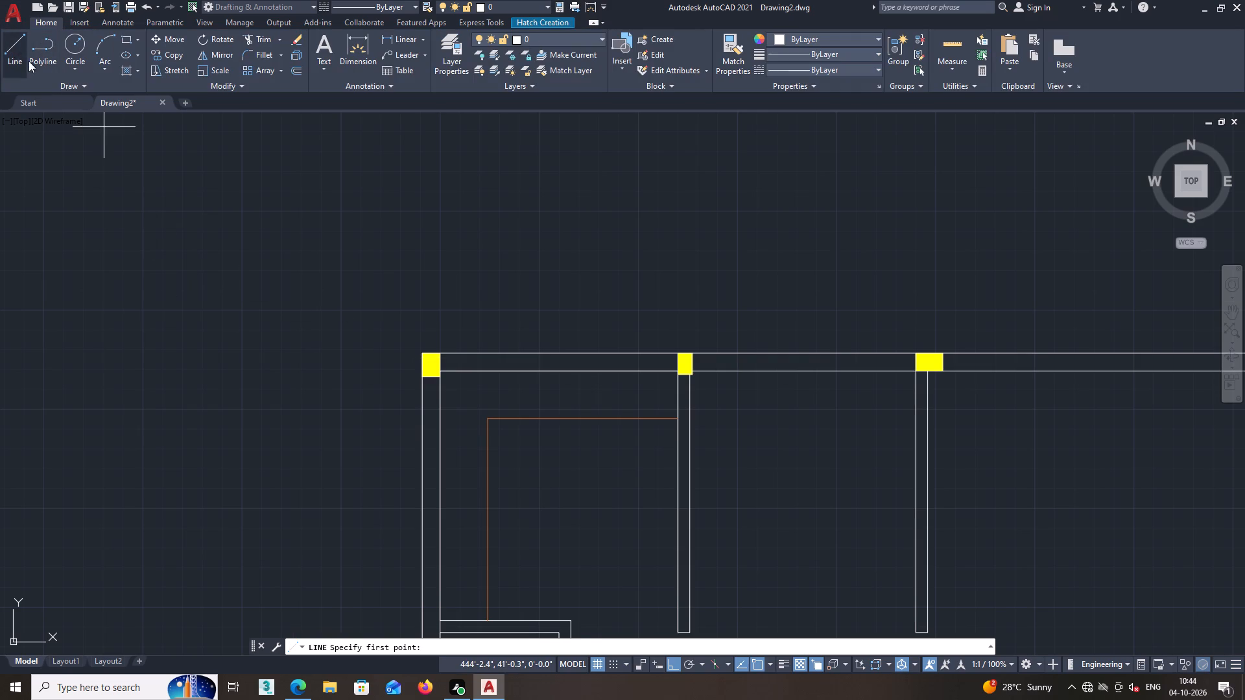
middle_click_drag(532, 356, 486, 351)
scroll(491, 362, "up", 1)
middle_click(478, 369)
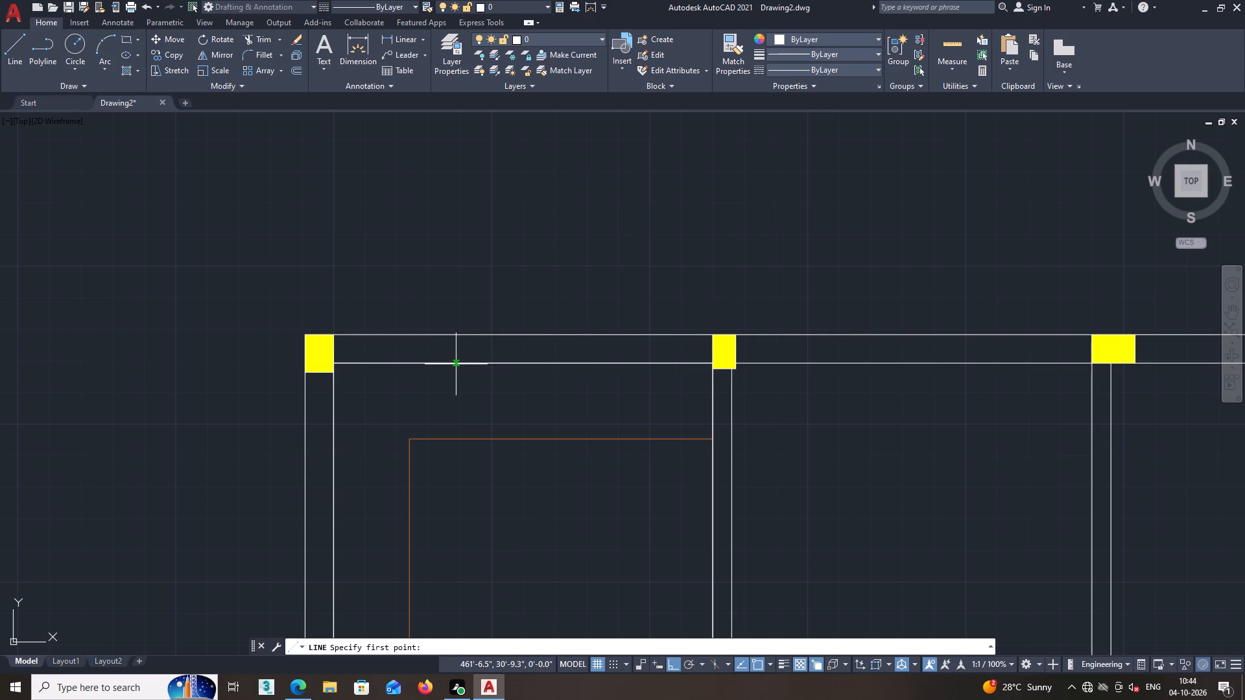
left_click(456, 364)
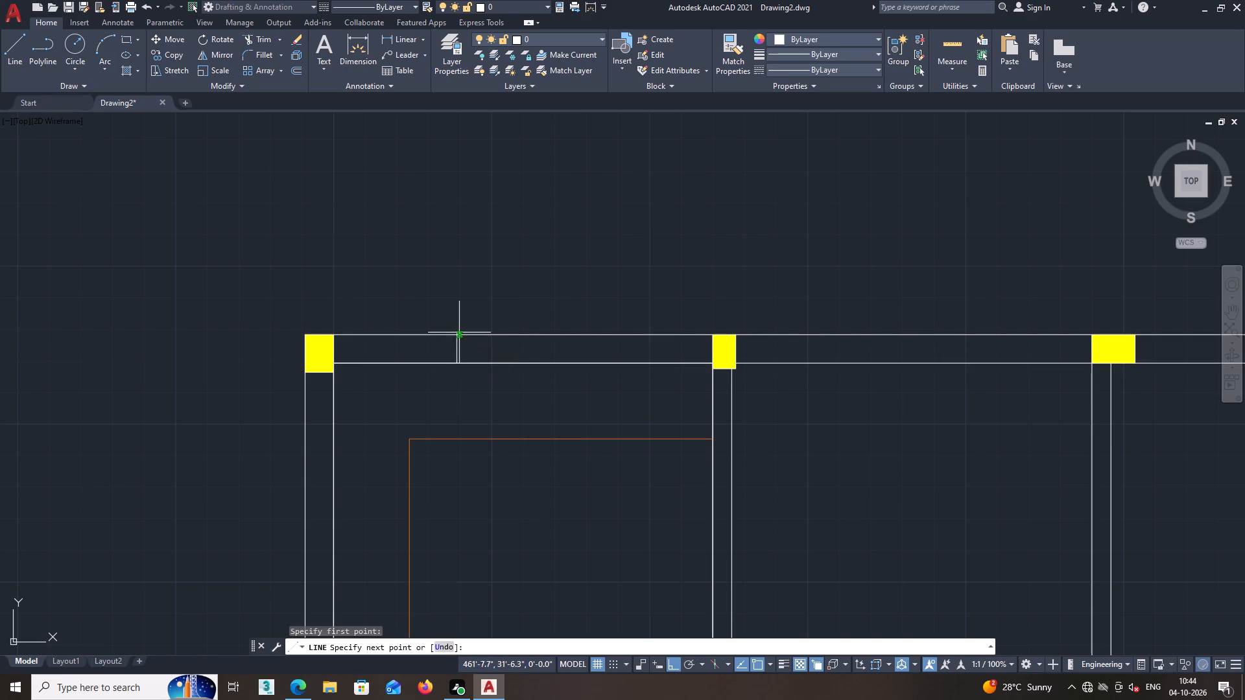
left_click(456, 337)
key("space")
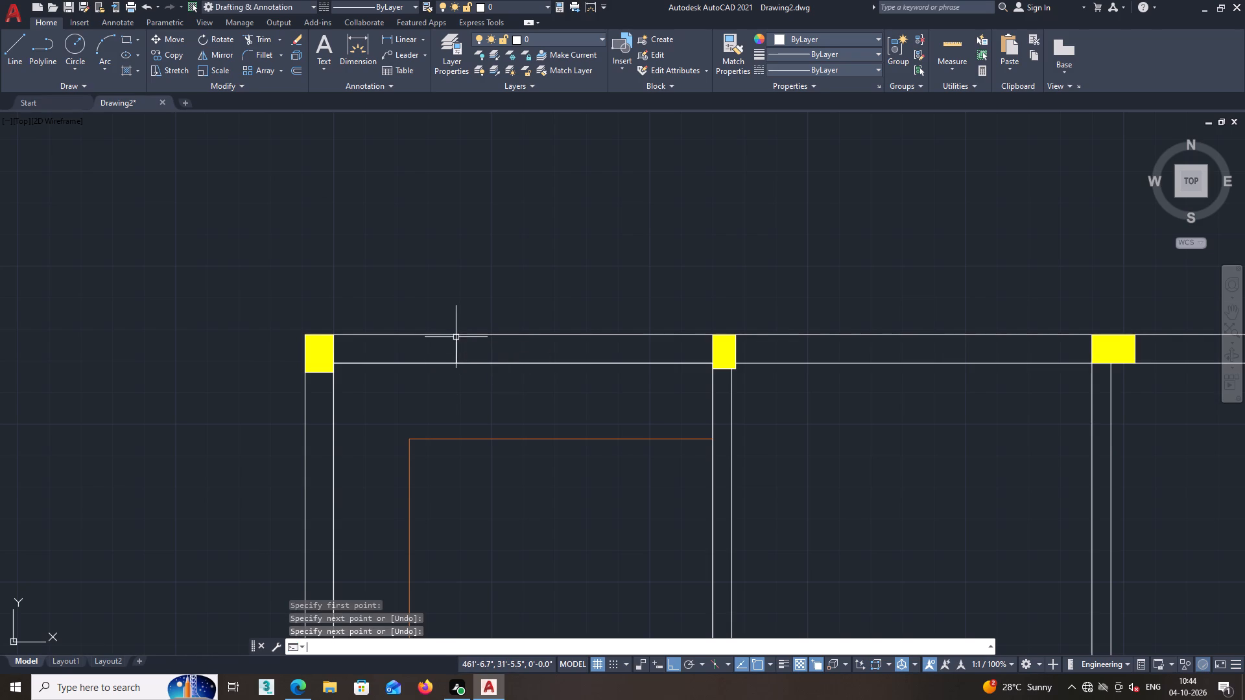
Offset the vertical line in the north wall above the northwest room 4' to the east.
left_click(301, 66)
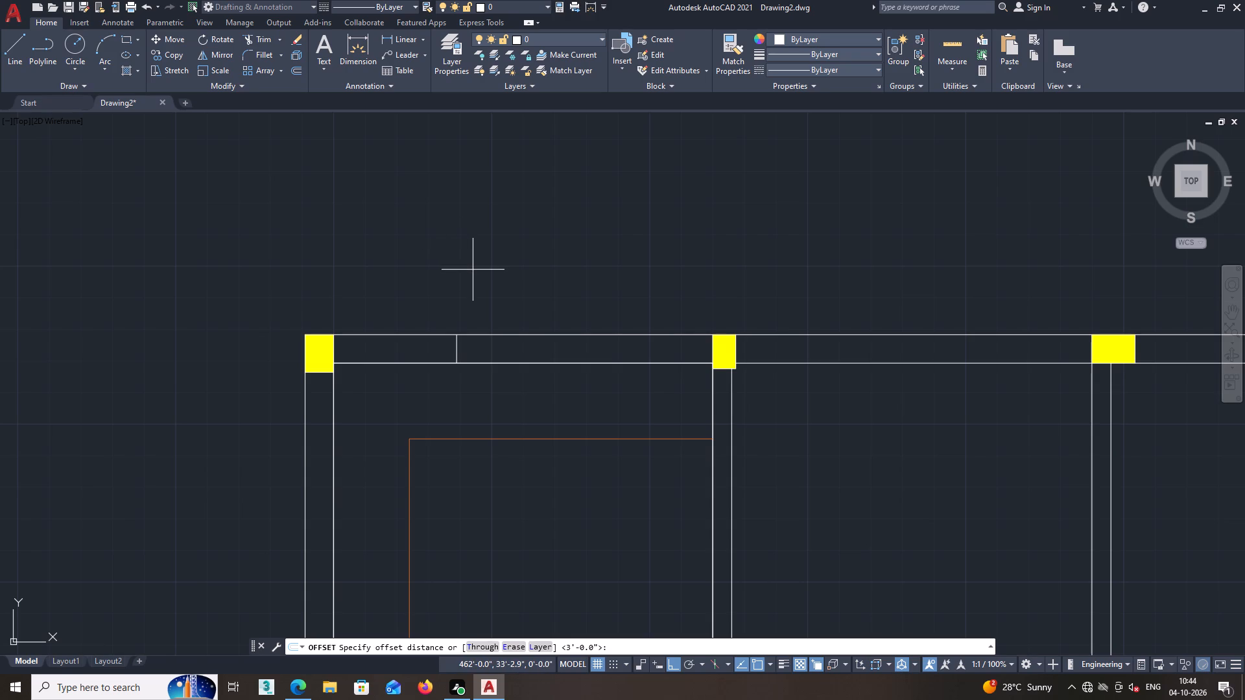
type("4'")
key("Return")
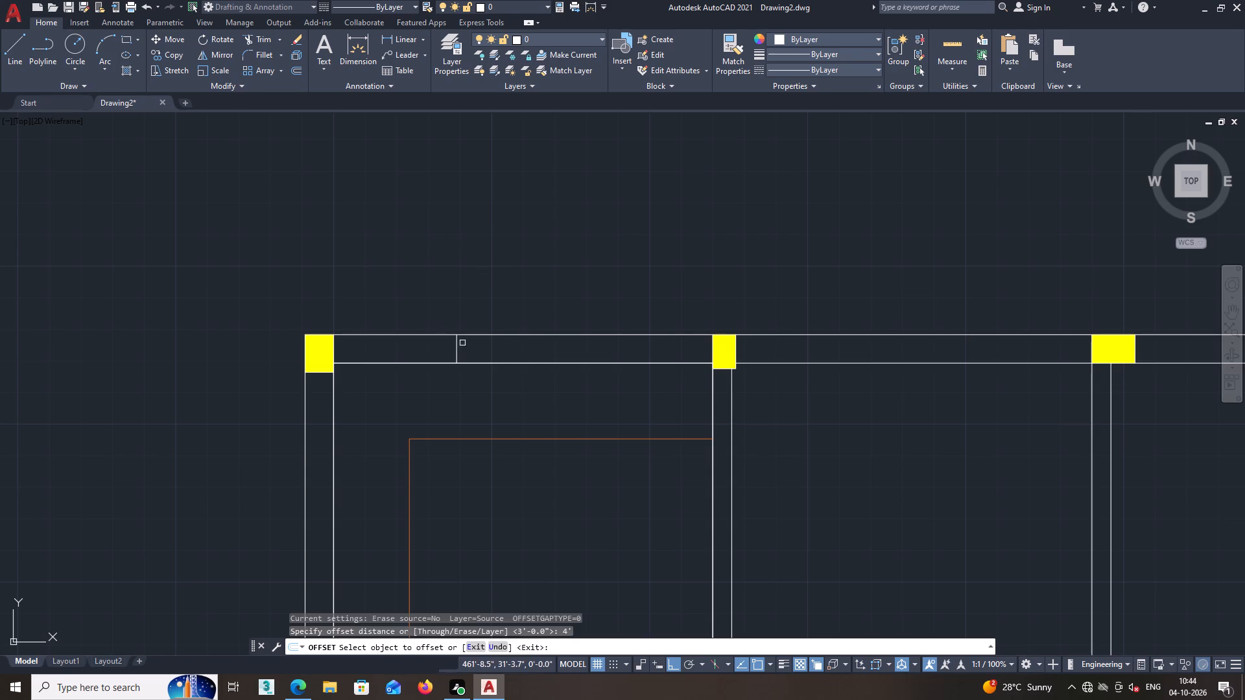
left_click(458, 352)
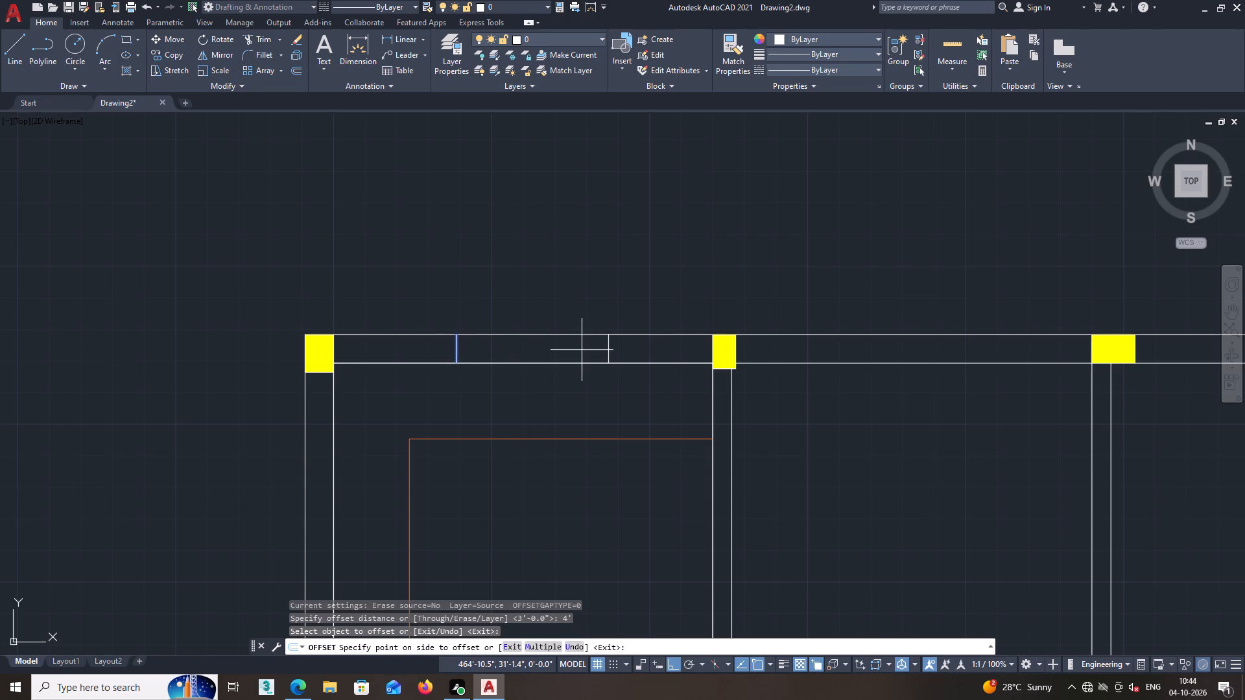
left_click(582, 350)
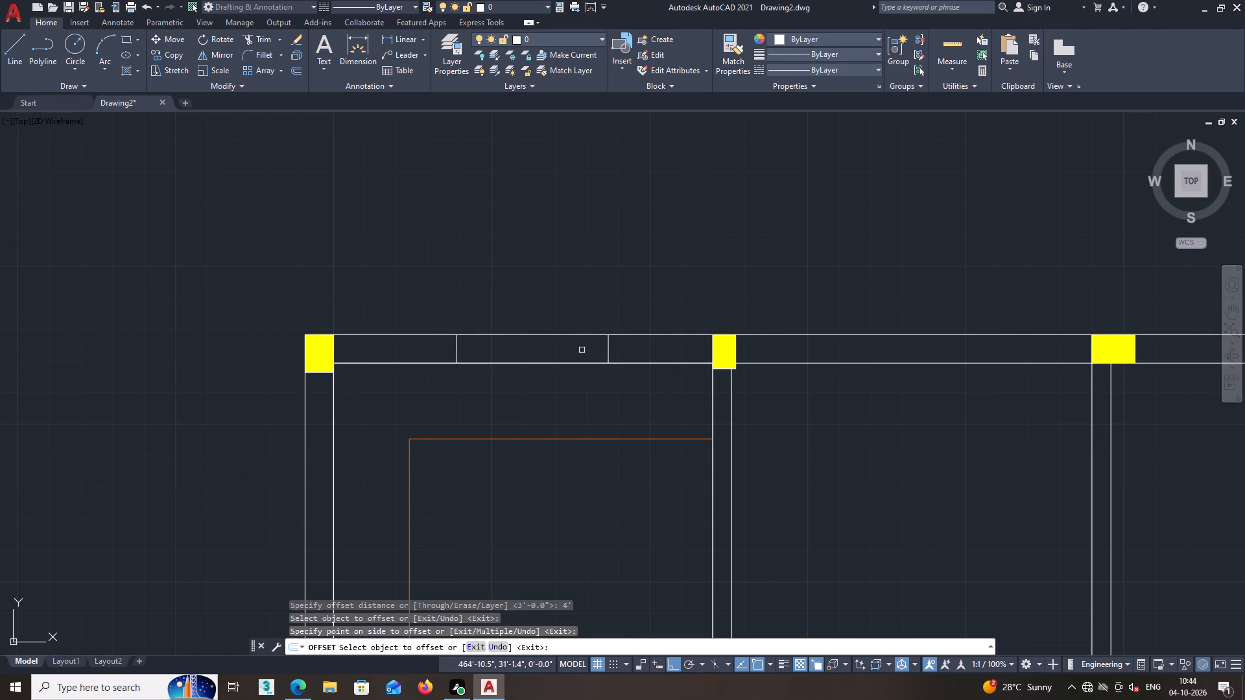
Draw a horizontal line joining the midpoints of the two opening end lines in the north wall above the northwest room.
left_click(12, 43)
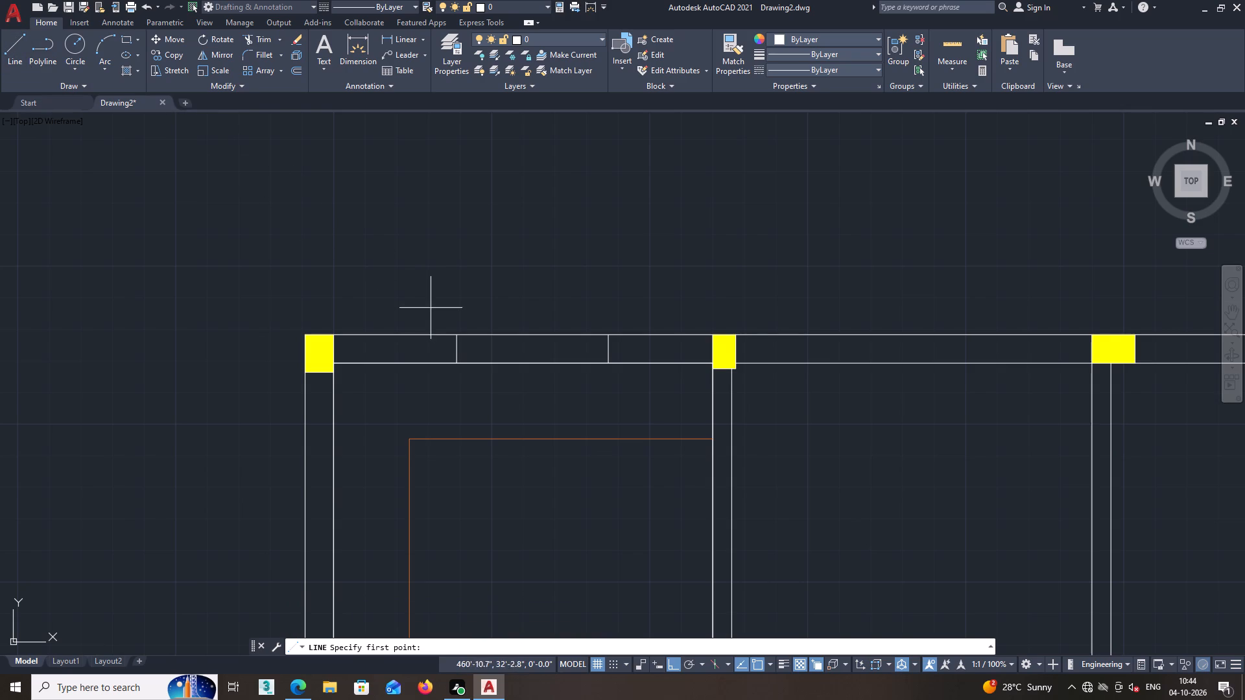
left_click(456, 349)
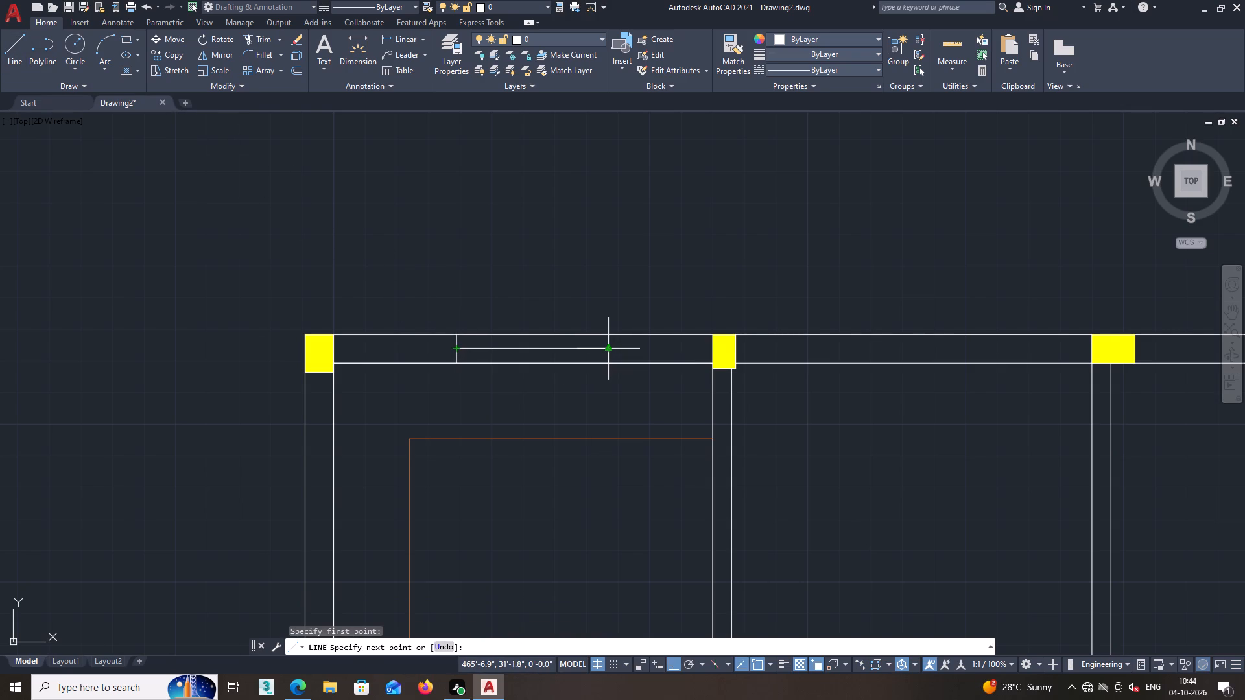
left_click(608, 350)
key("space")
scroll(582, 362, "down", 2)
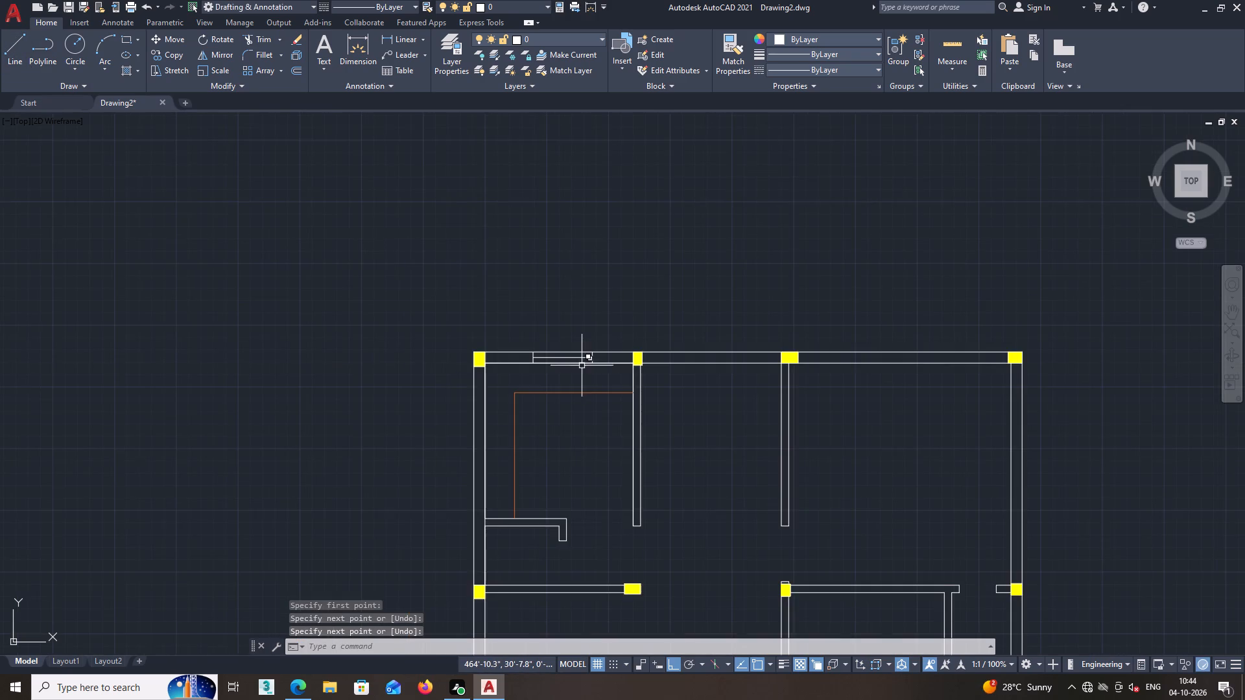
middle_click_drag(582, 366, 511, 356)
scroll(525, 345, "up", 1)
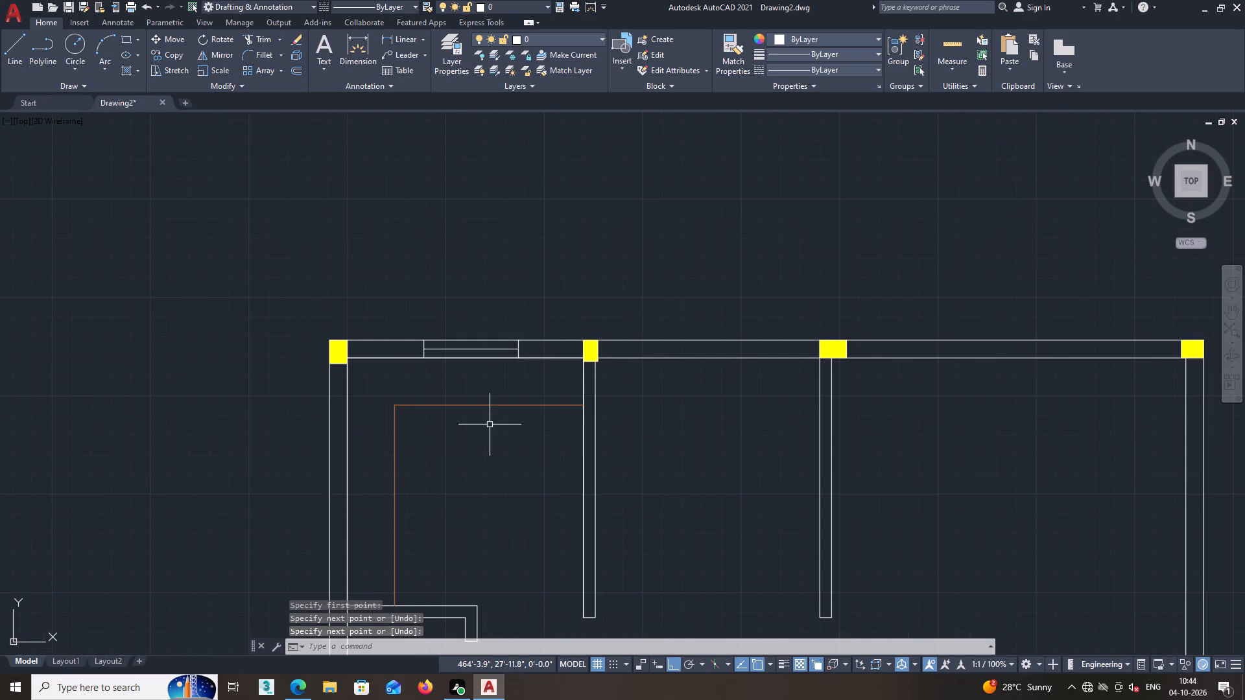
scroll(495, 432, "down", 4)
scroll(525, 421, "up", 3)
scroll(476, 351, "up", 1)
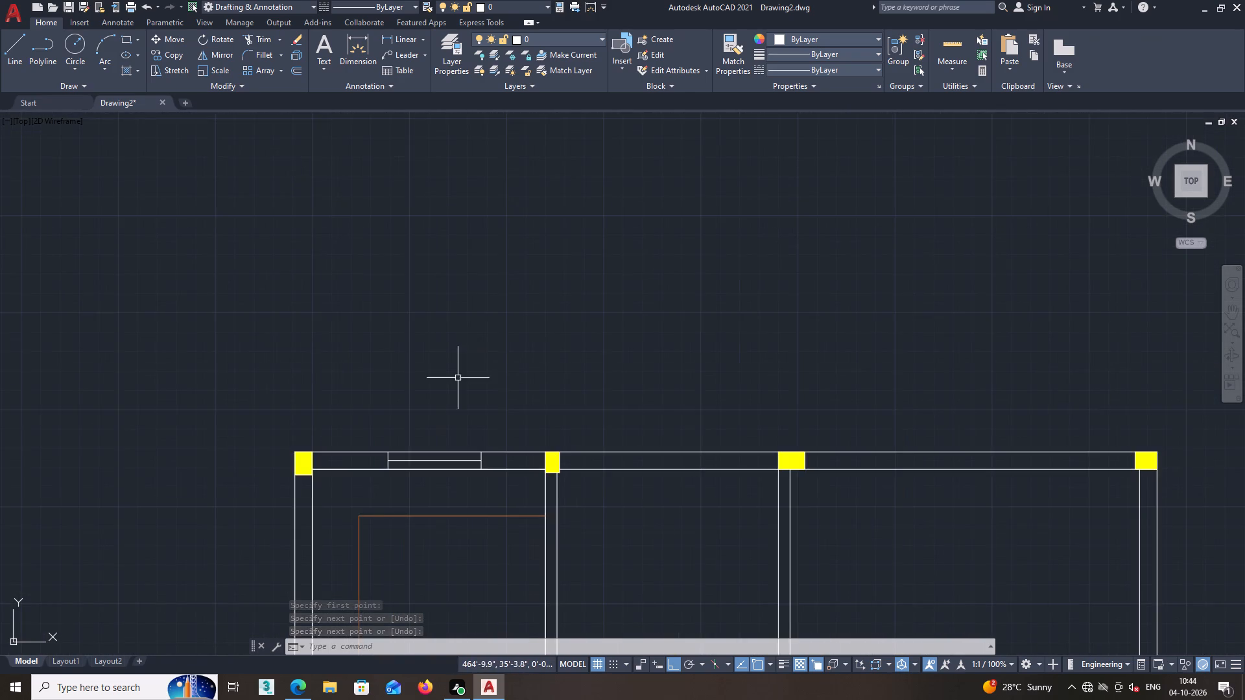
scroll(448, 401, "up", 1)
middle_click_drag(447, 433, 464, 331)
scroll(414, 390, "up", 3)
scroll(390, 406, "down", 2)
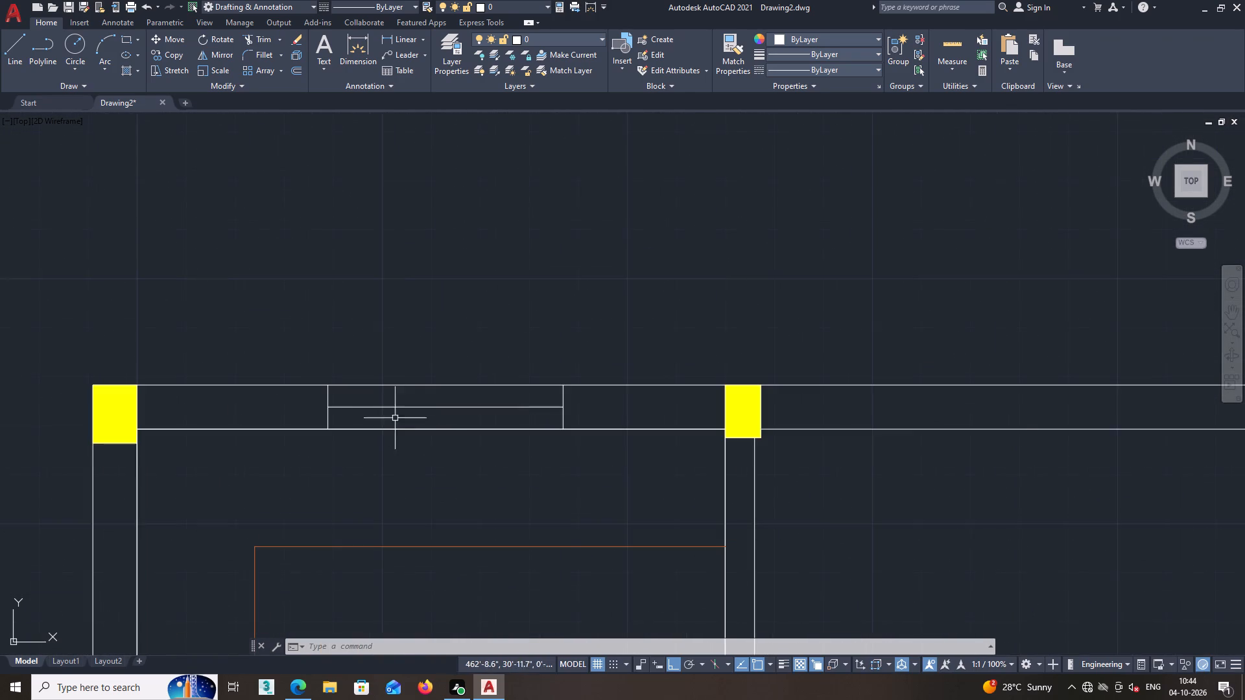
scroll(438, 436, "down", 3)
Draw a vertical line across the north wall above the middle room, about 2'-7" east of the column at its west end.
middle_click_drag(455, 425, 396, 361)
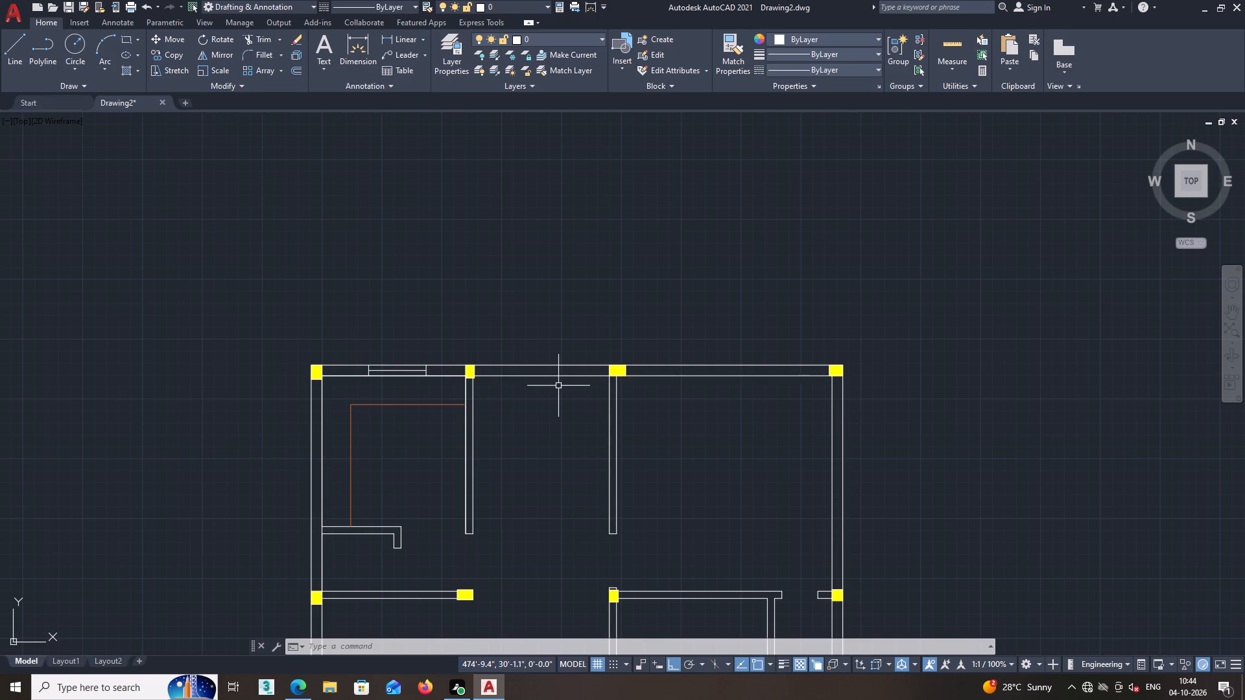
left_click(18, 38)
scroll(519, 390, "up", 1)
middle_click_drag(516, 389, 466, 385)
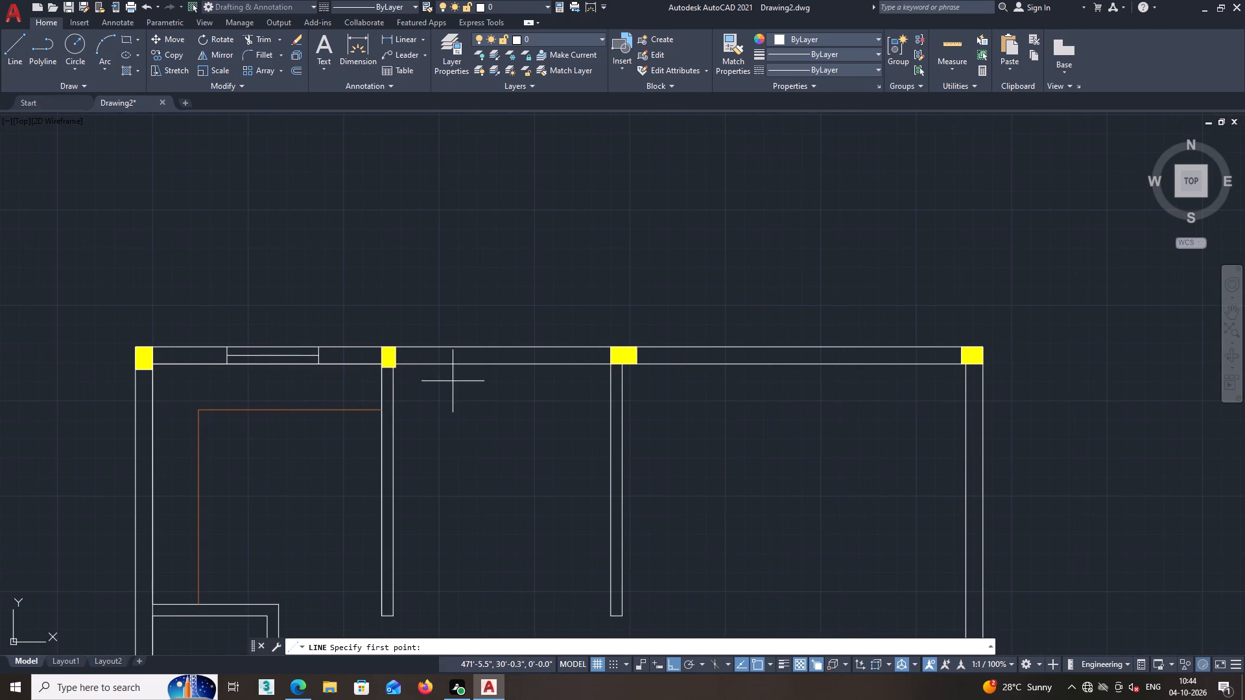
middle_click_drag(453, 418, 460, 425)
middle_click_drag(460, 425, 463, 429)
scroll(460, 384, "up", 1)
middle_click_drag(464, 385, 439, 382)
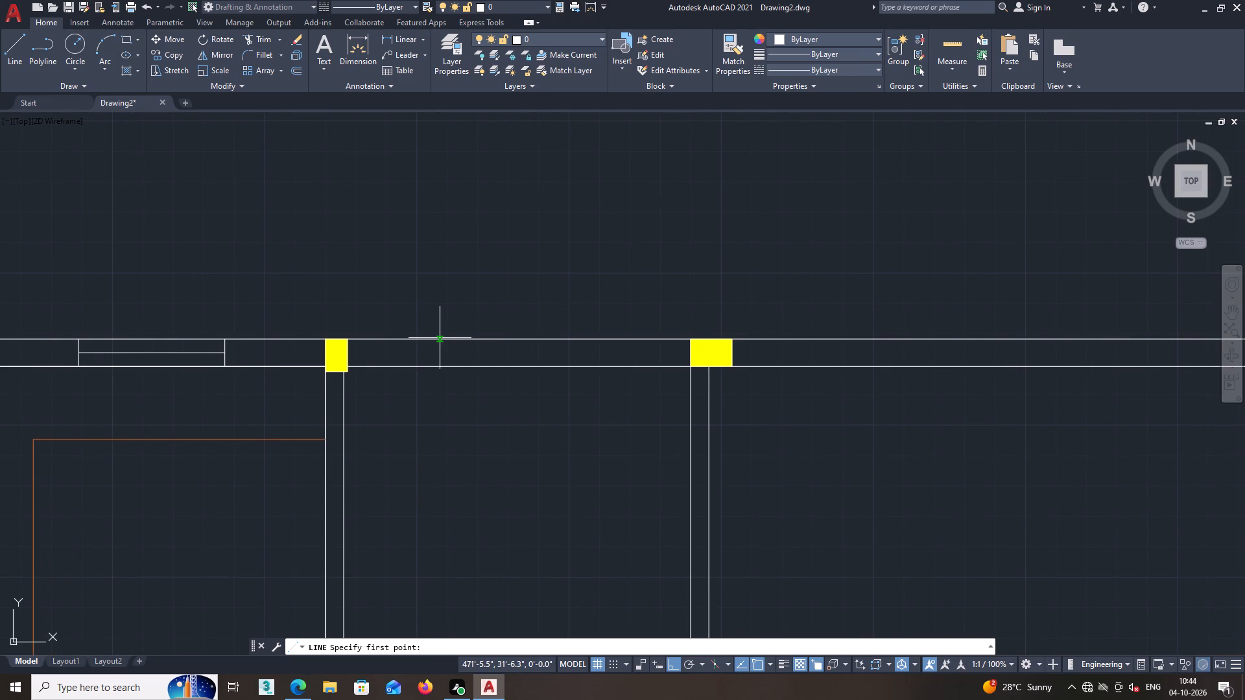
left_click(441, 338)
left_click(441, 368)
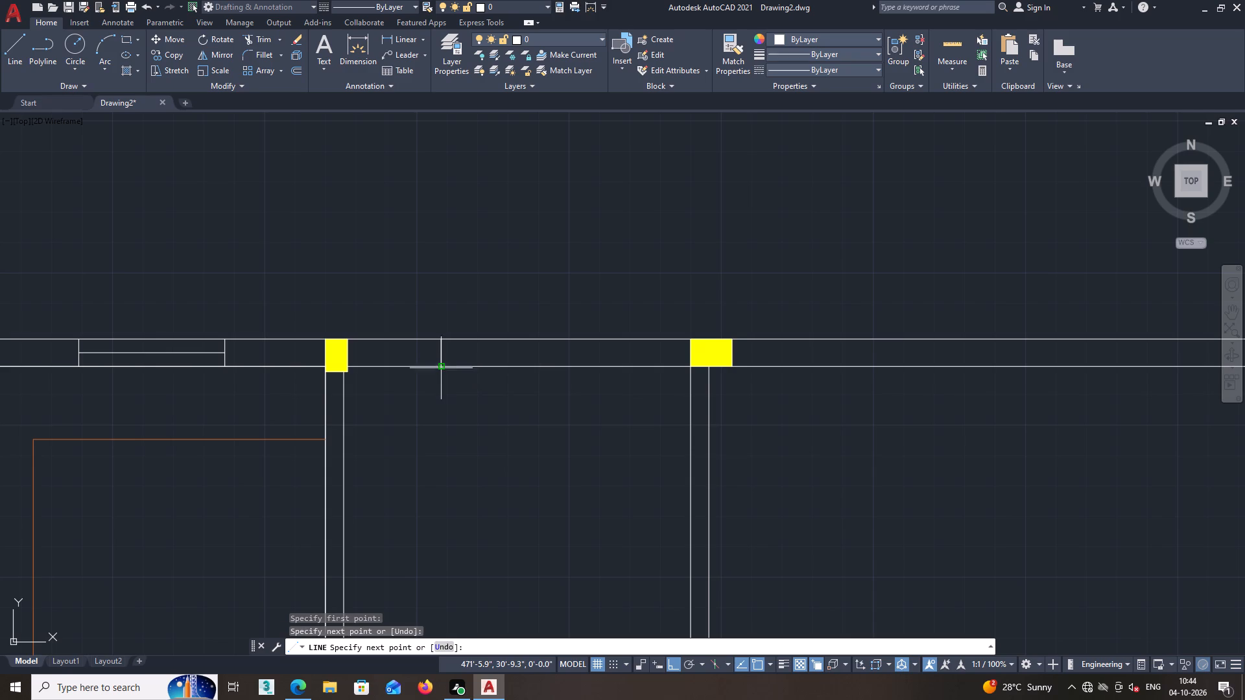
key("space")
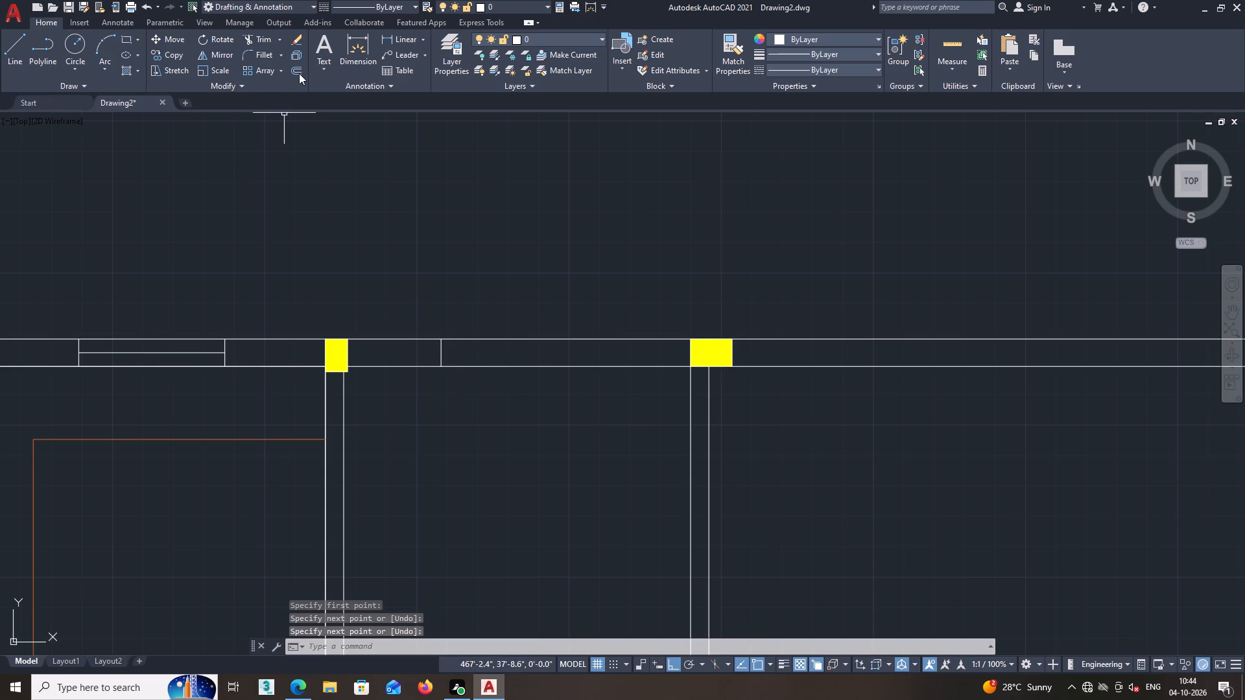
Offset the vertical line in the north wall above the middle room 4' to the east.
left_click(300, 72)
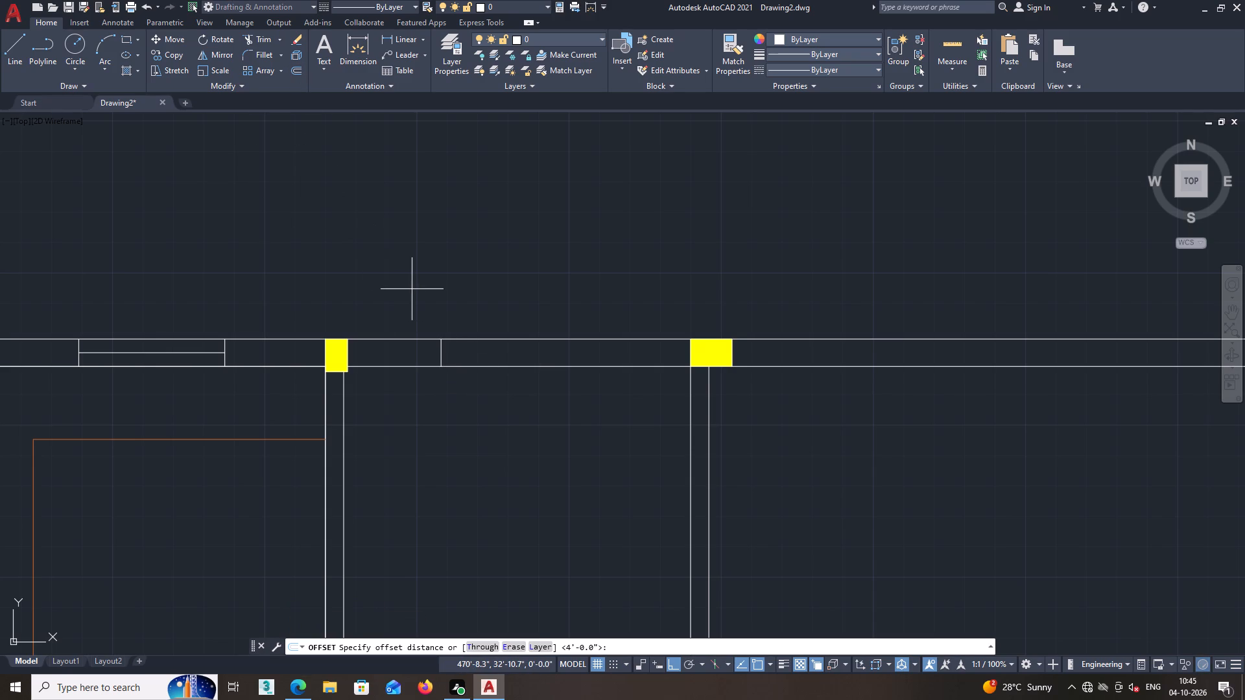
type("4'")
key("Return")
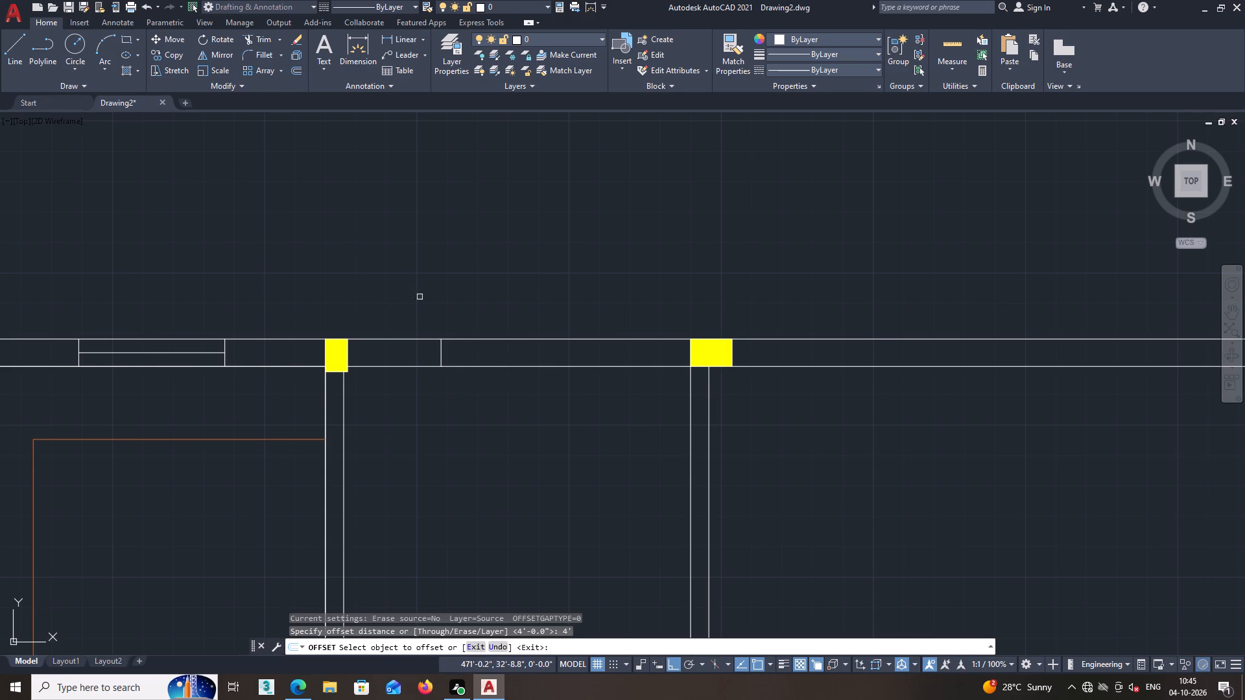
left_click(440, 355)
left_click(526, 344)
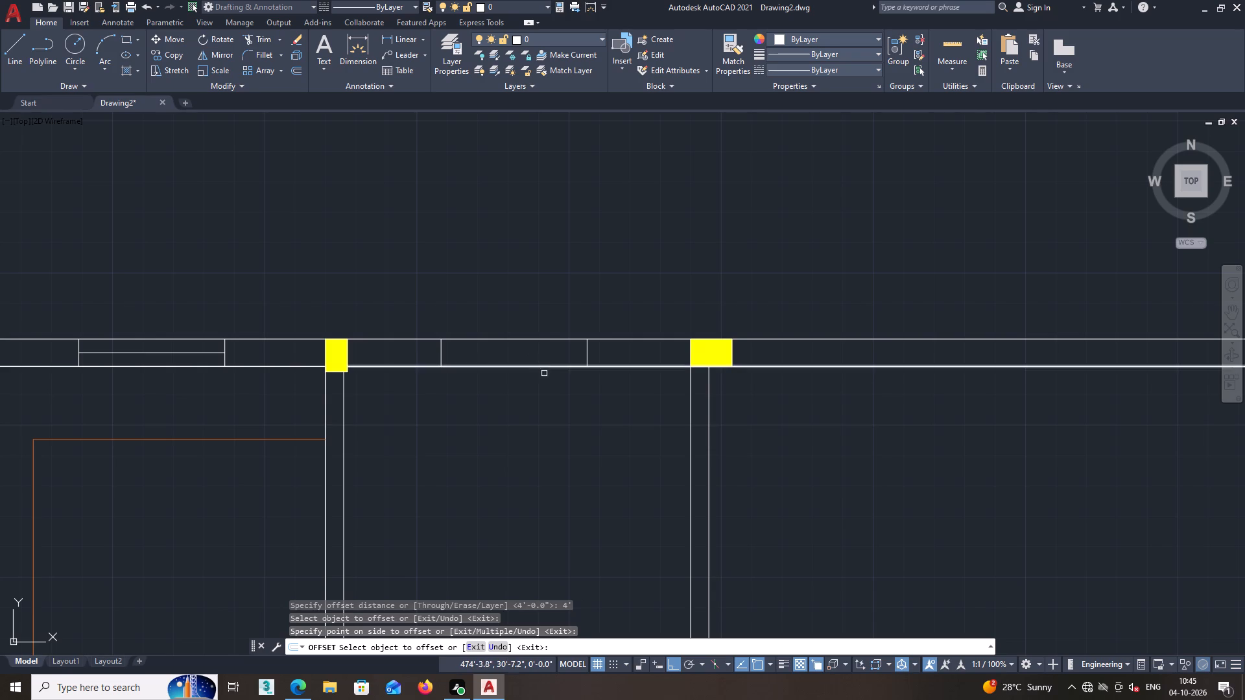
Draw a vertical line across the north wall above the northeast room, about 4'-10" east of the column at its west end.
scroll(545, 374, "down", 2)
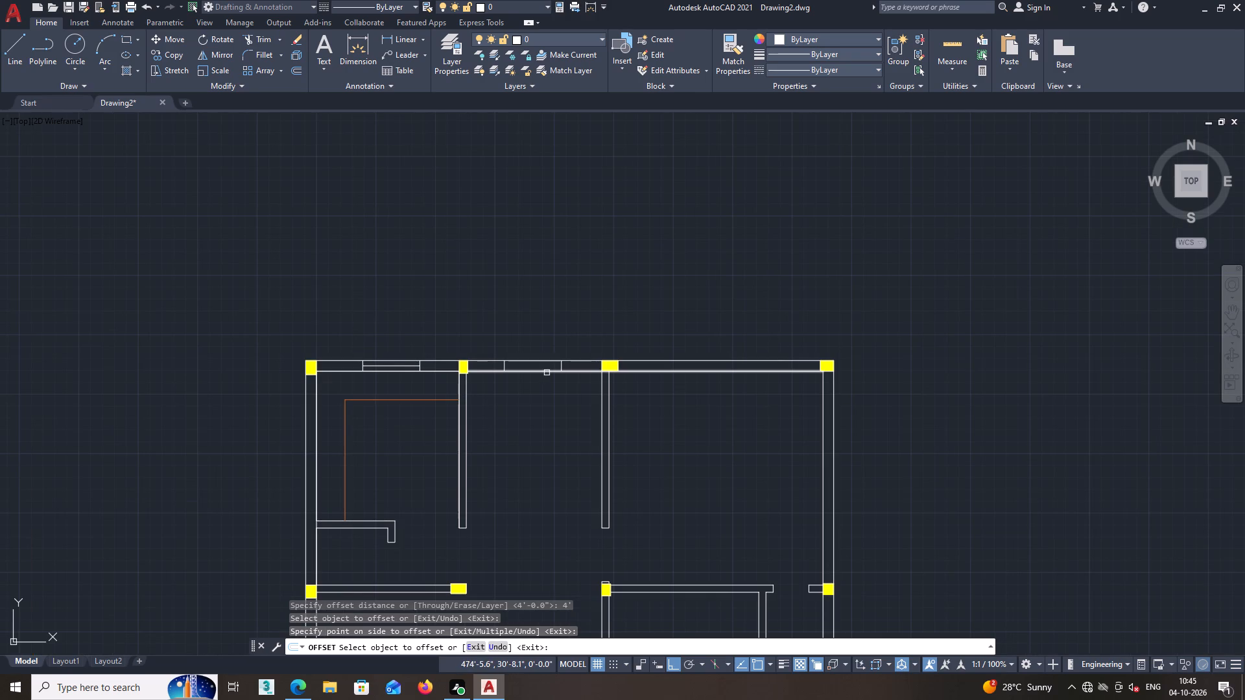
left_click(14, 47)
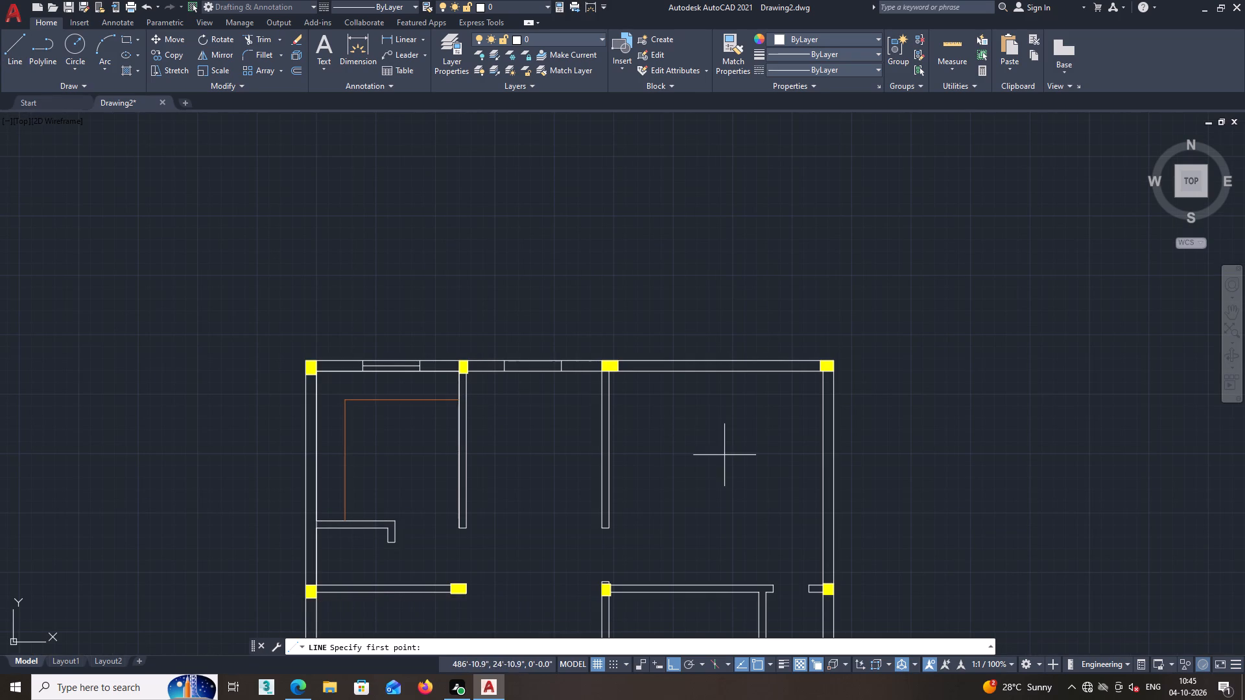
middle_click_drag(719, 453, 663, 463)
scroll(637, 402, "up", 1)
middle_click_drag(659, 375, 638, 379)
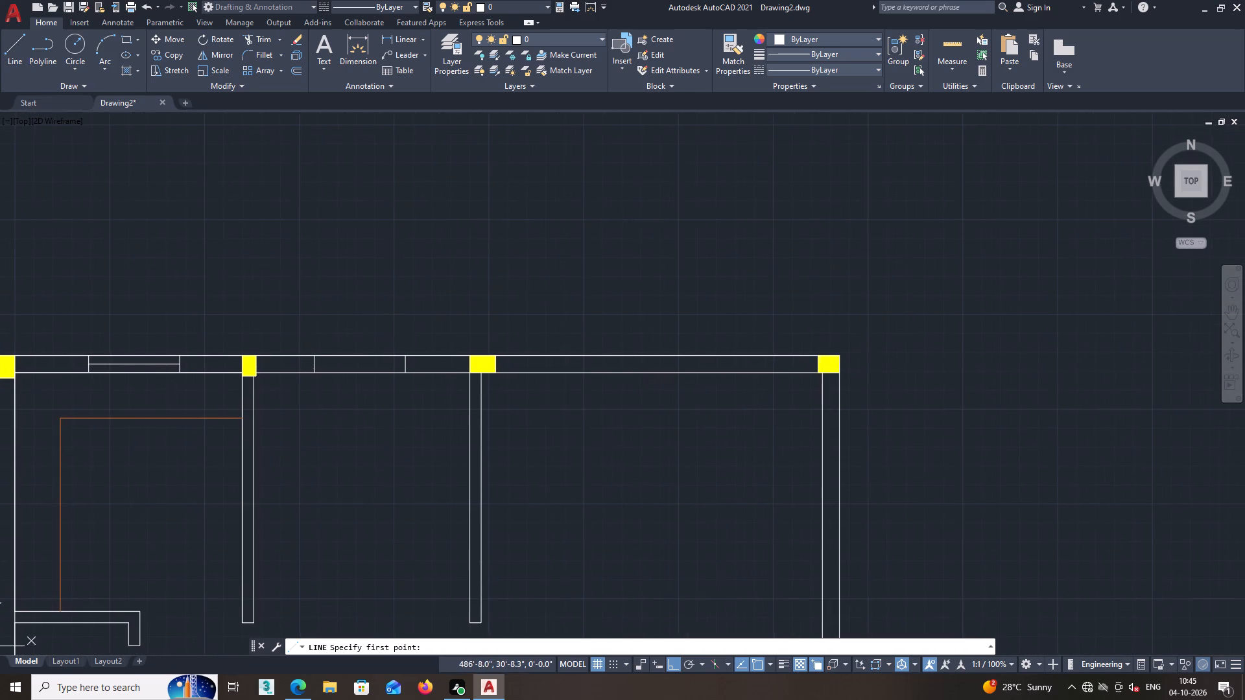
scroll(632, 375, "up", 2)
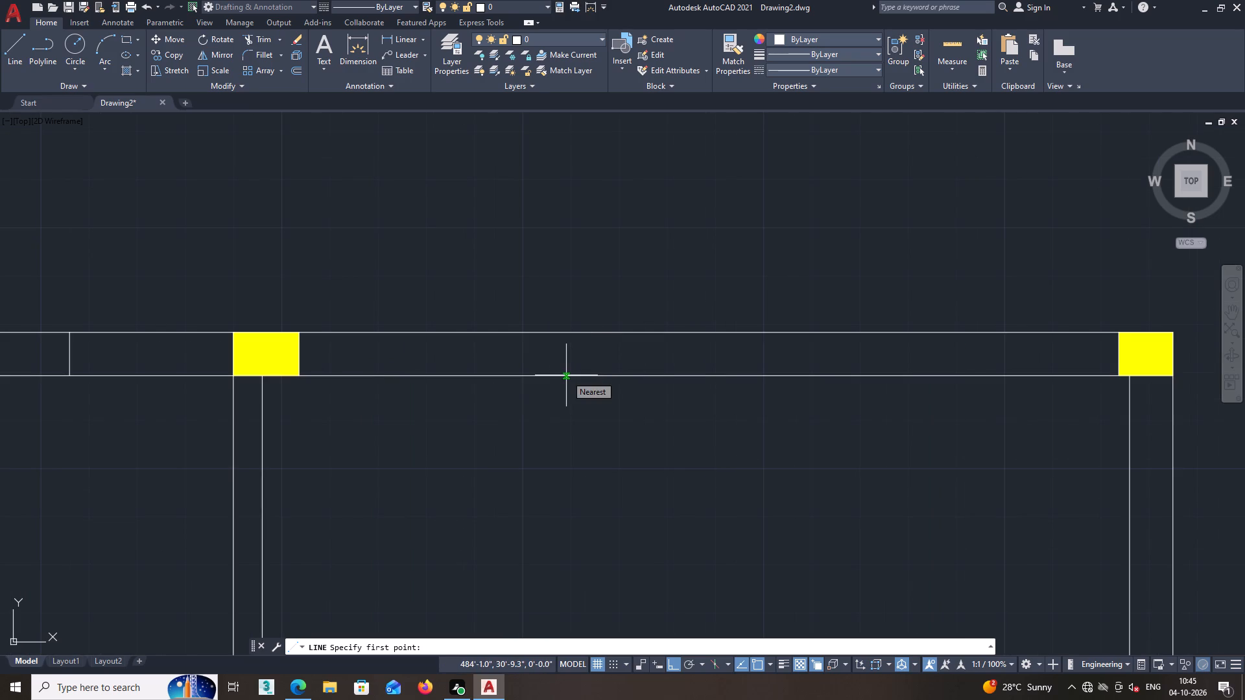
left_click(581, 375)
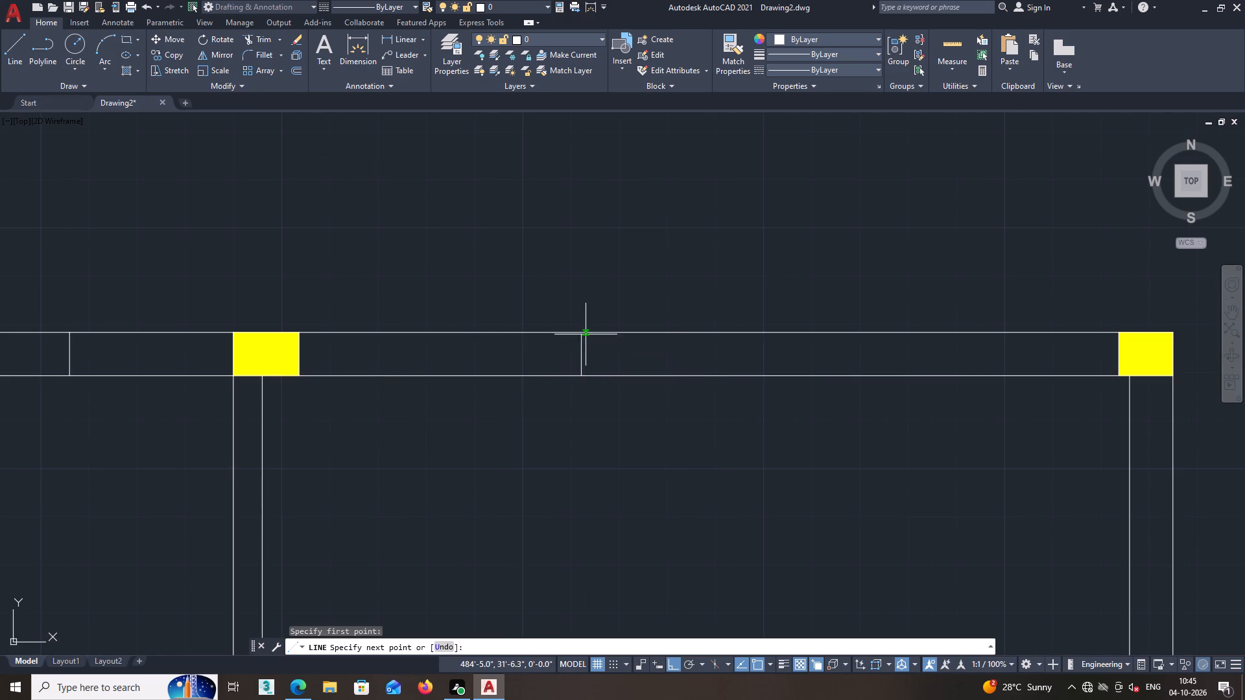
left_click(582, 333)
key("space")
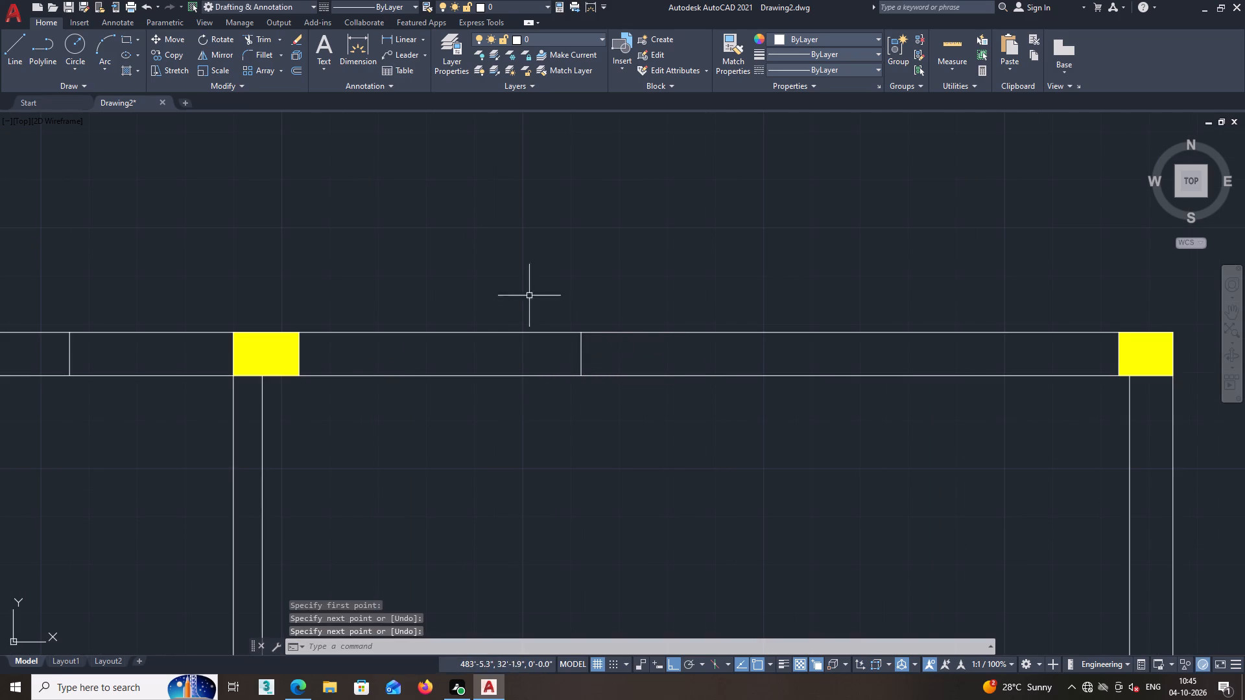
Offset the vertical line in the north wall above the northeast room 4' to the east.
left_click(300, 69)
type("4'")
key("Return")
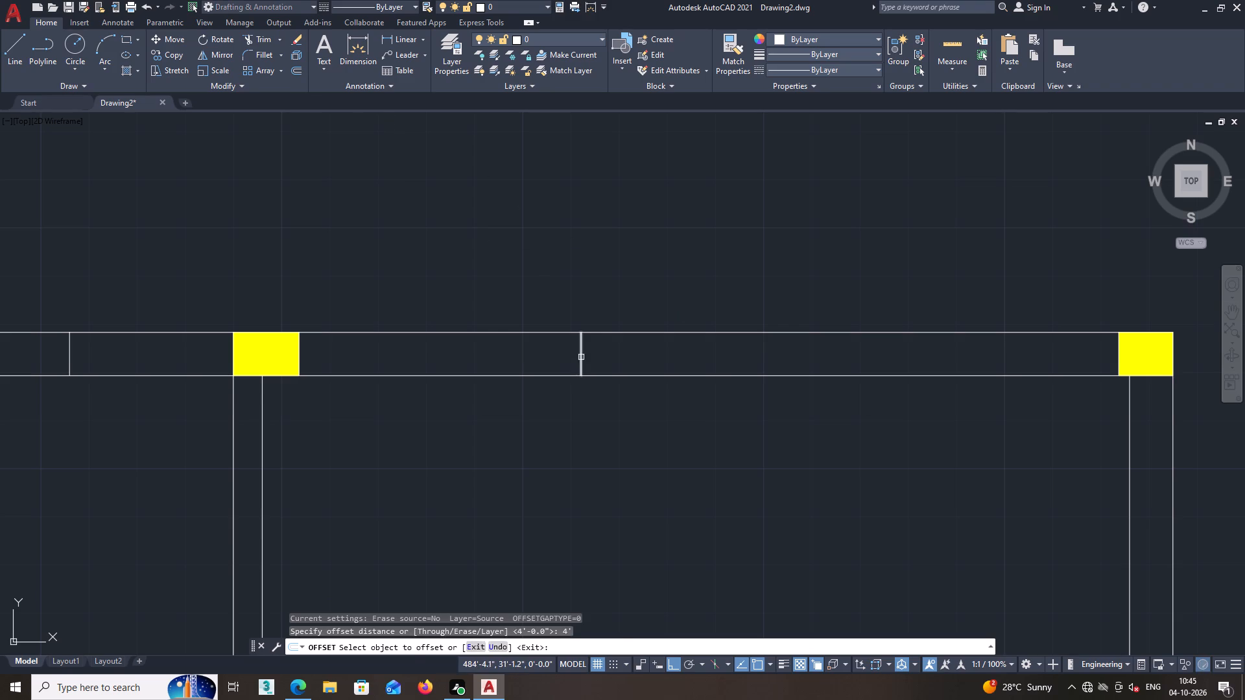
left_click(582, 357)
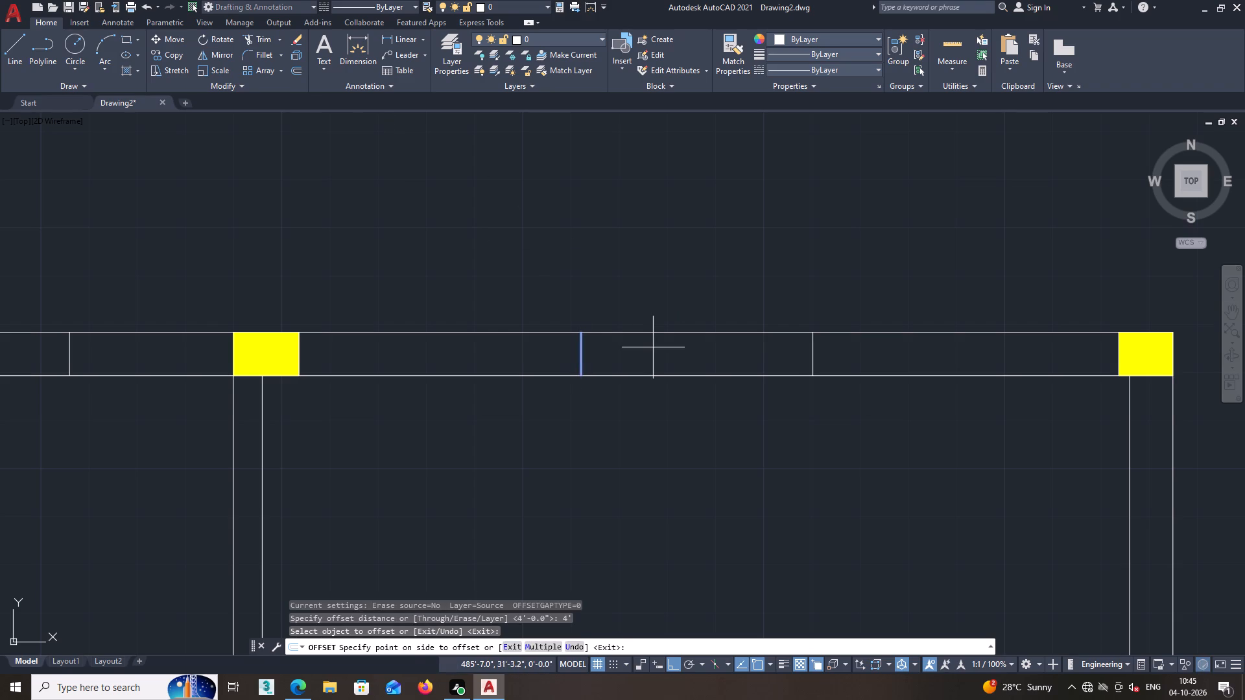
left_click(653, 347)
key("space")
Draw a horizontal line joining the midpoints of the two opening end lines in the north wall above the middle room.
left_click(16, 41)
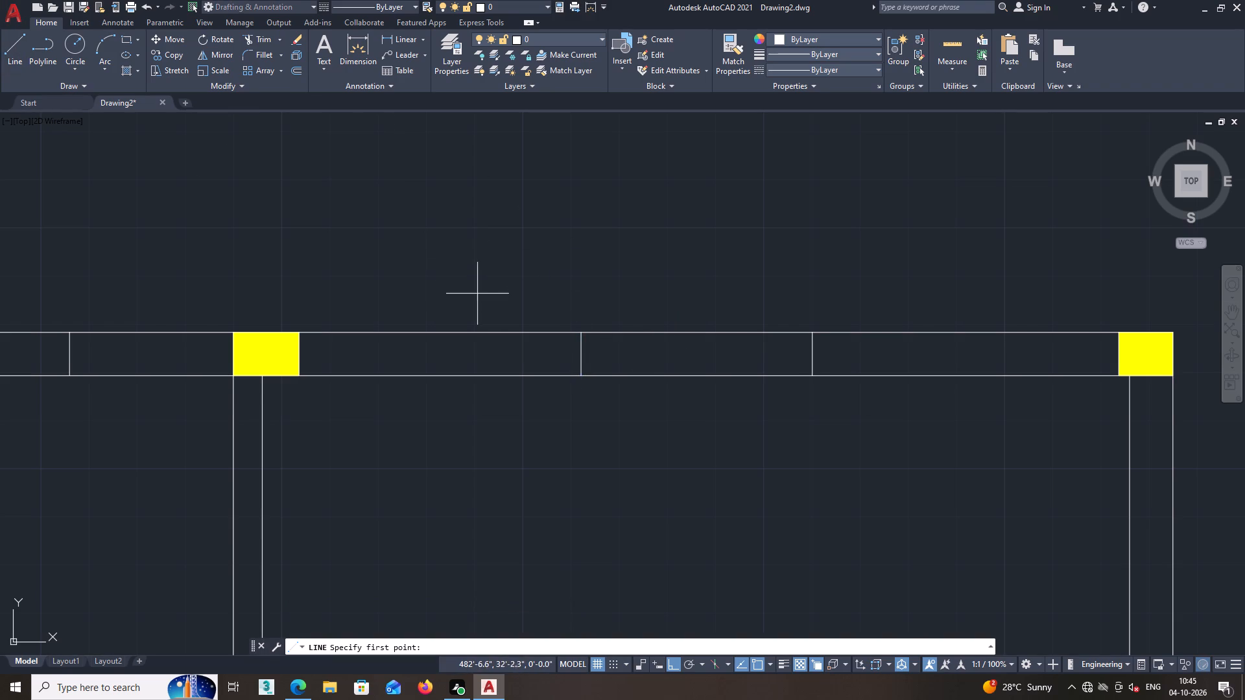
scroll(477, 299, "down", 2)
middle_click_drag(538, 338, 532, 352)
middle_click_drag(293, 361, 397, 384)
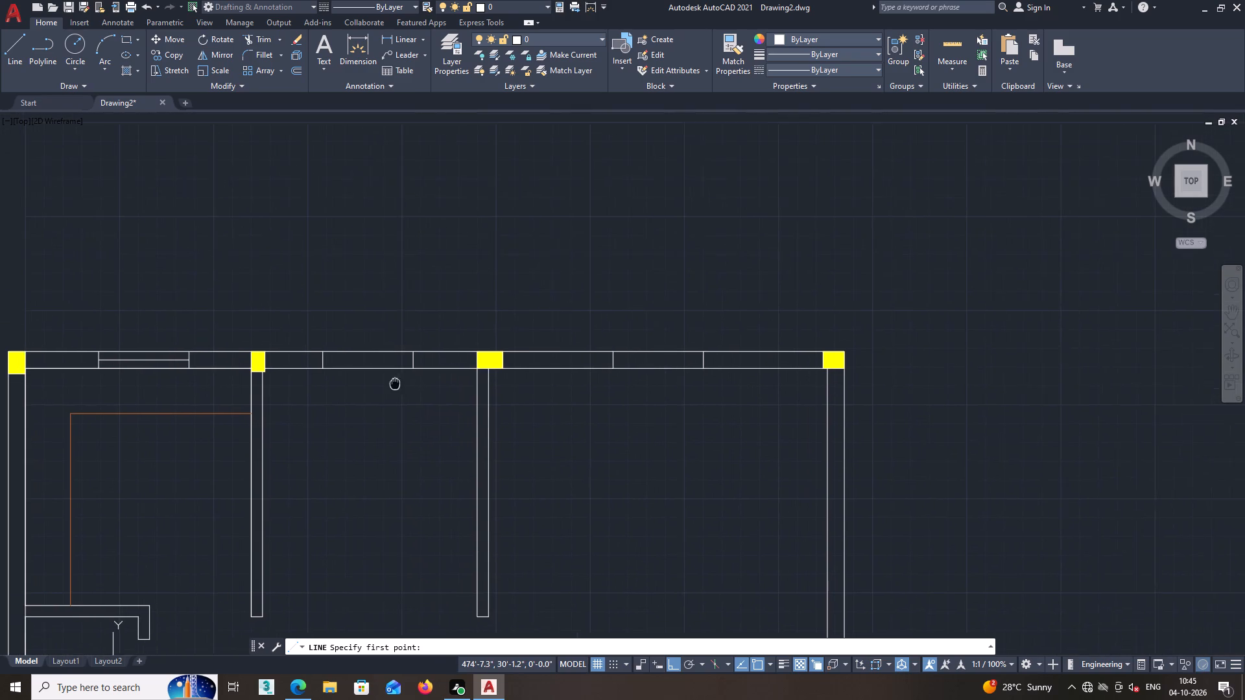
middle_click_drag(397, 384, 398, 385)
scroll(359, 374, "up", 2)
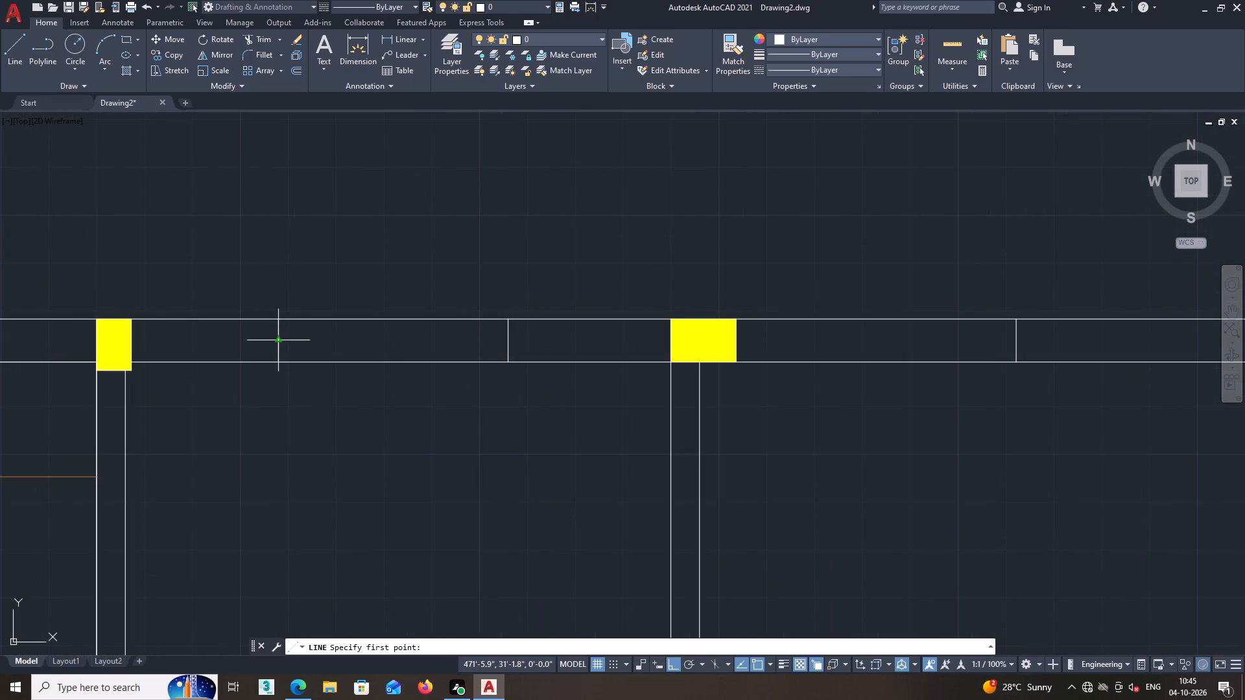
left_click(278, 338)
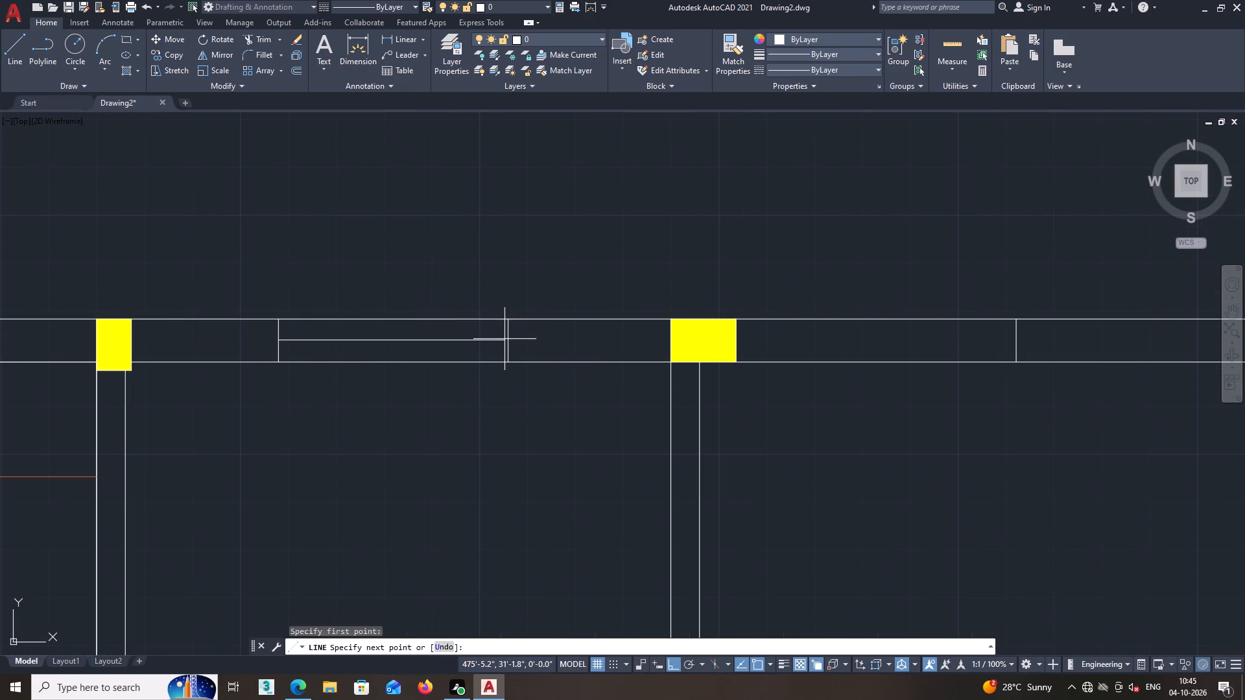
left_click(509, 340)
key("space")
Draw a horizontal line joining the midpoints of the two opening end lines in the north wall above the northeast room.
key("l")
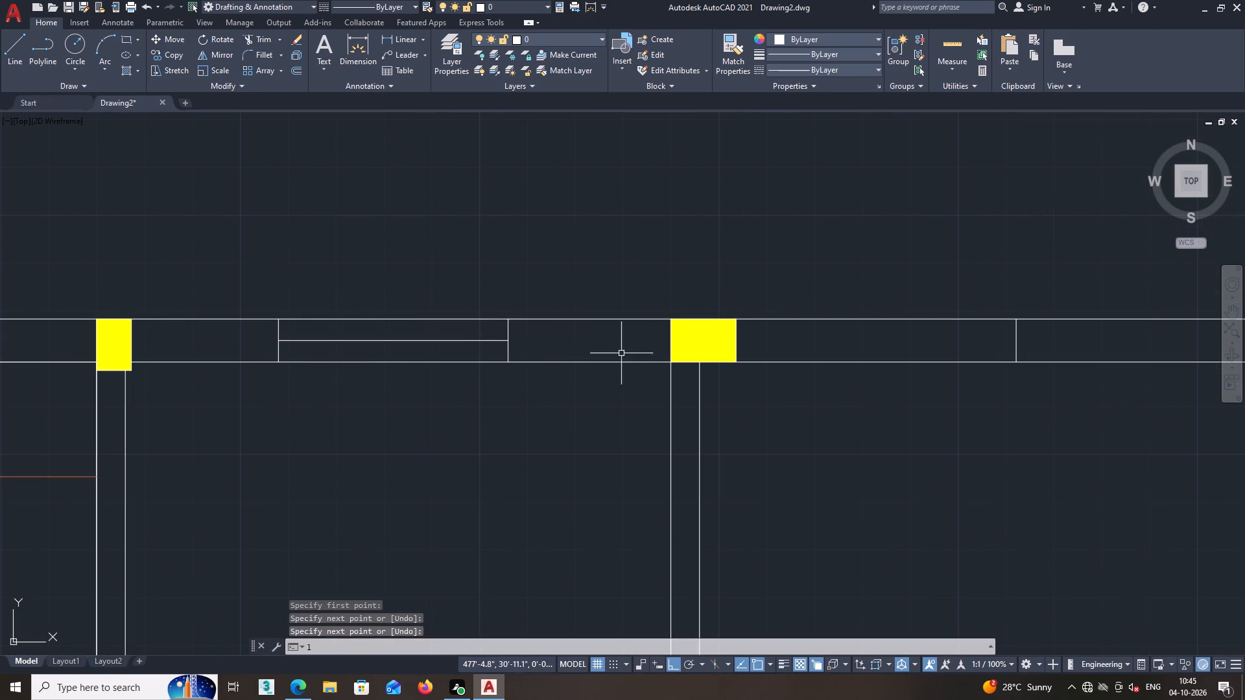
middle_click_drag(715, 323, 522, 318)
key("l")
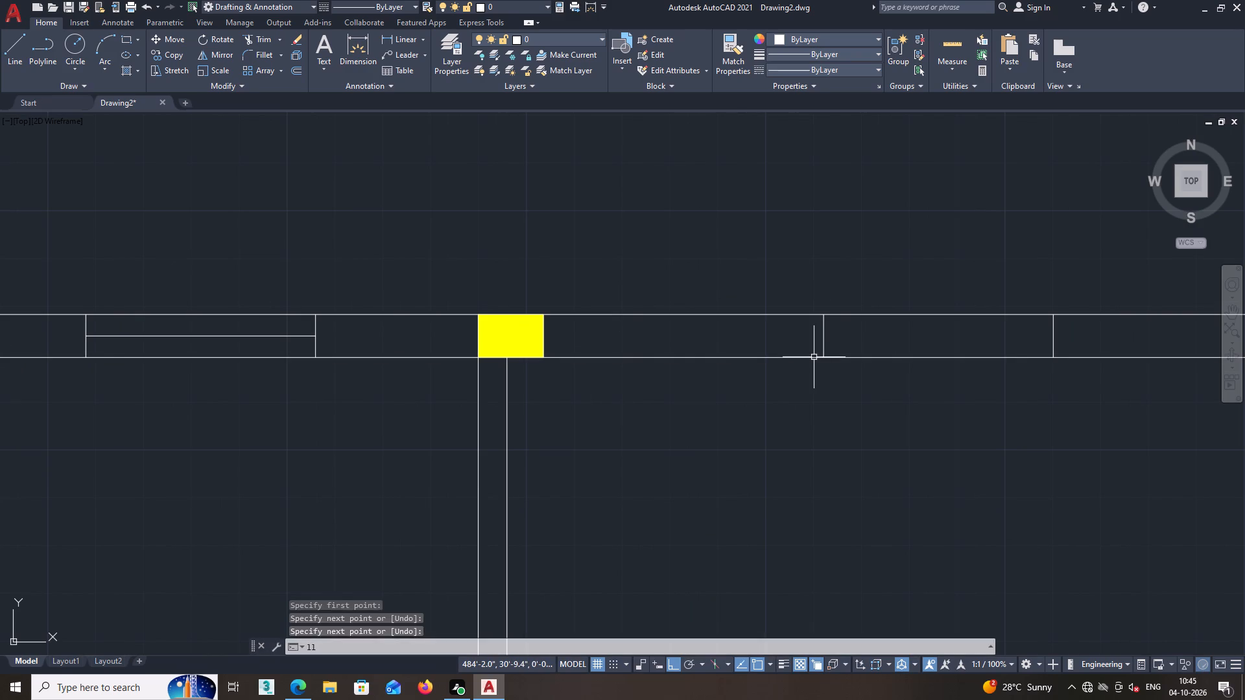
key("Return")
middle_click_drag(840, 347, 743, 358)
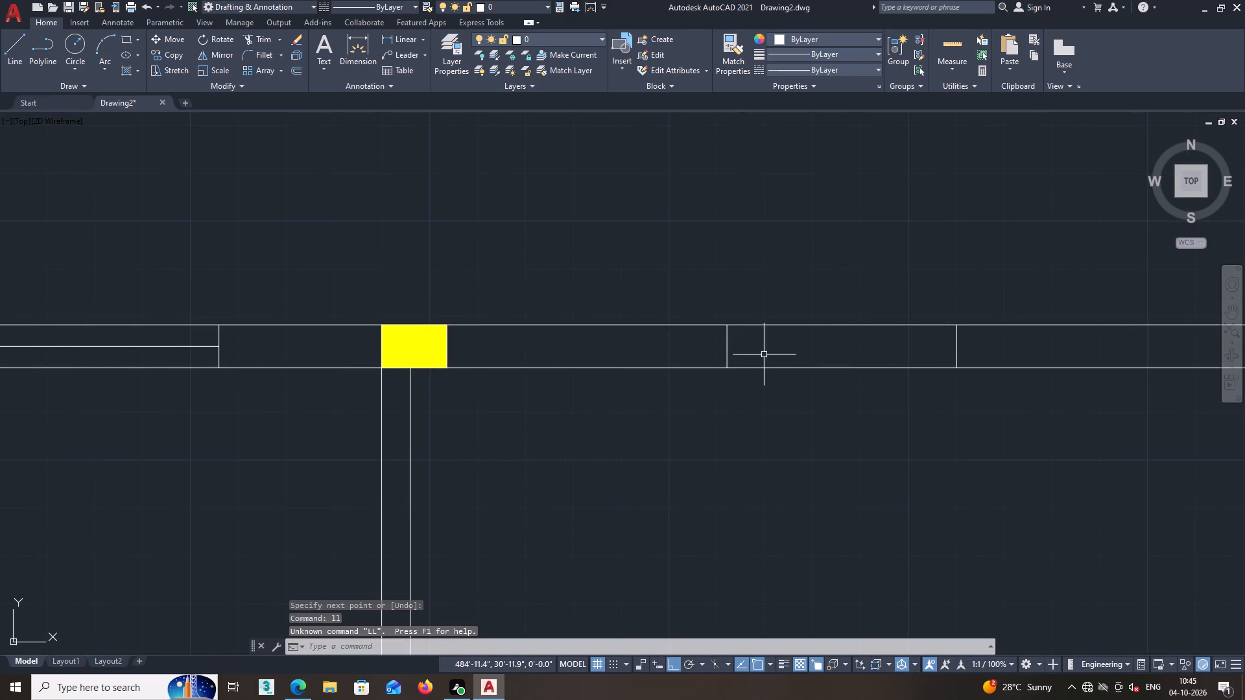
key("l")
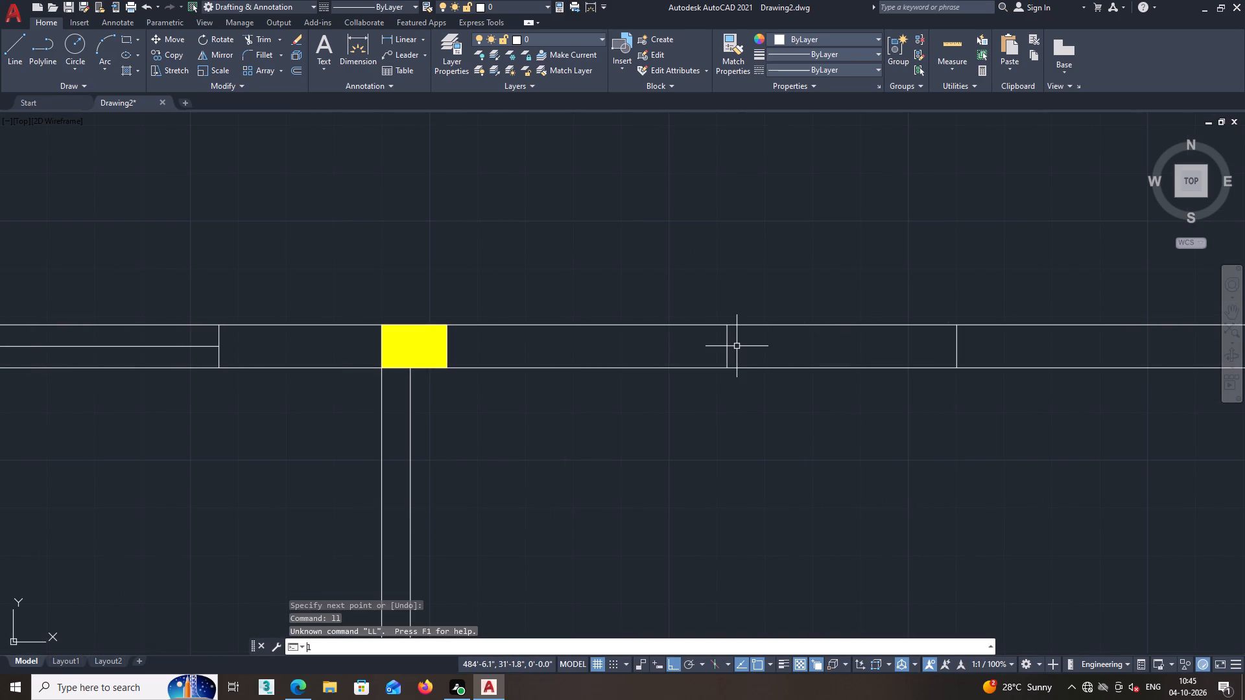
key("Return")
middle_click_drag(722, 343, 685, 347)
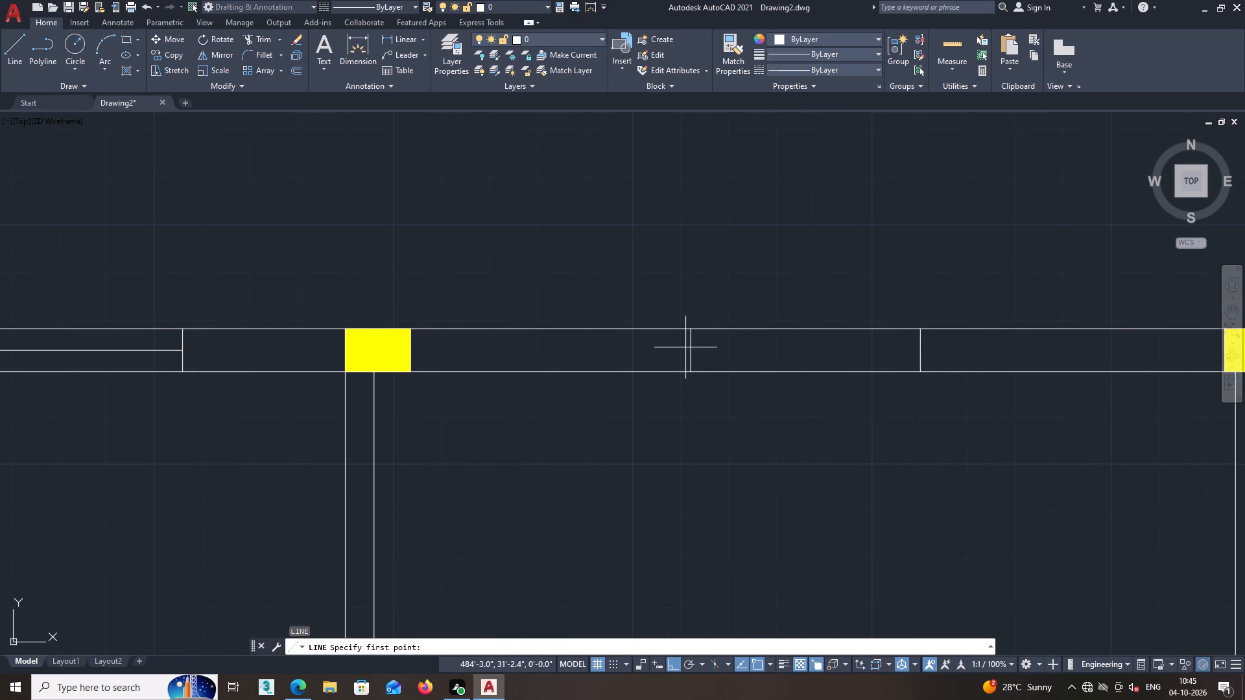
middle_click_drag(685, 348, 615, 356)
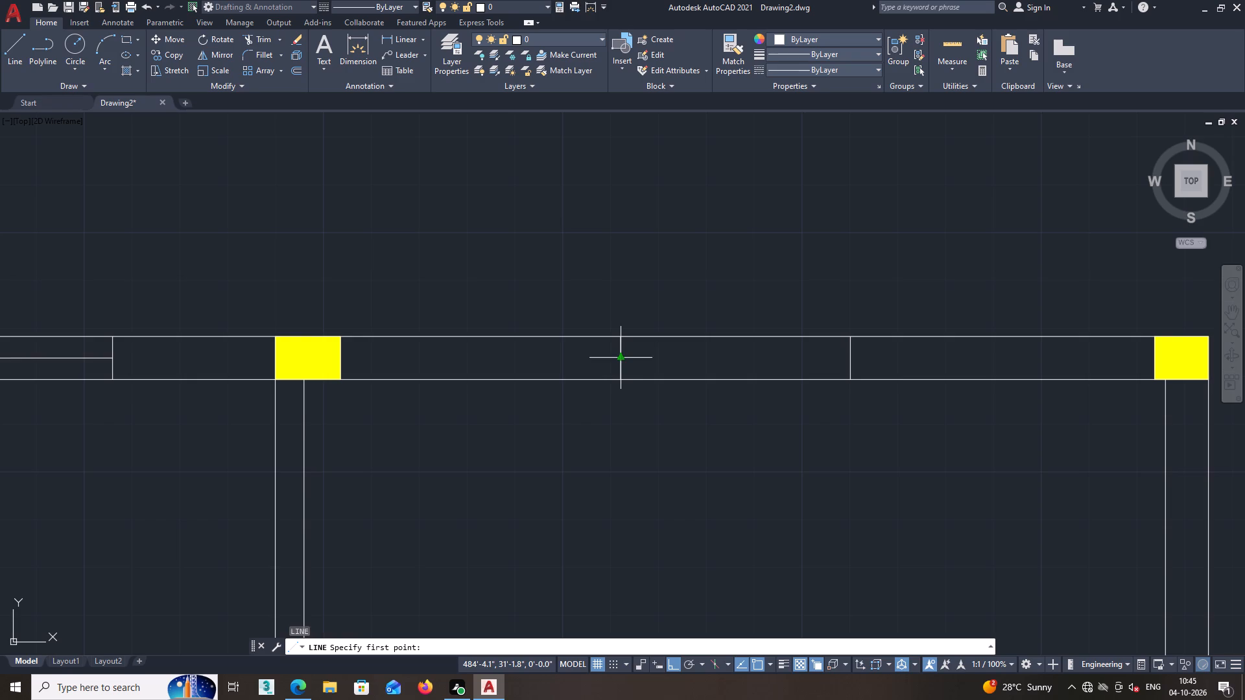
left_click(620, 360)
left_click(851, 357)
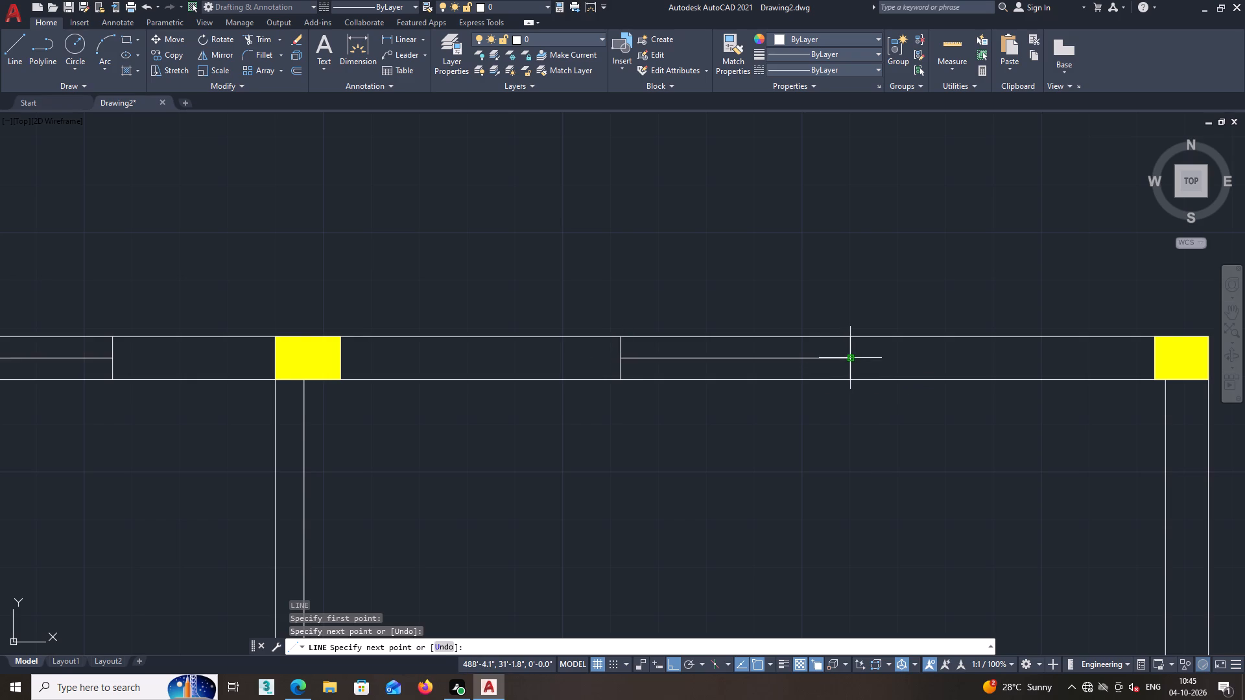
middle_click_drag(851, 357, 770, 363)
key("space")
Review the whole floor plan, including the north-wall openings and the east wall.
scroll(919, 398, "down", 2)
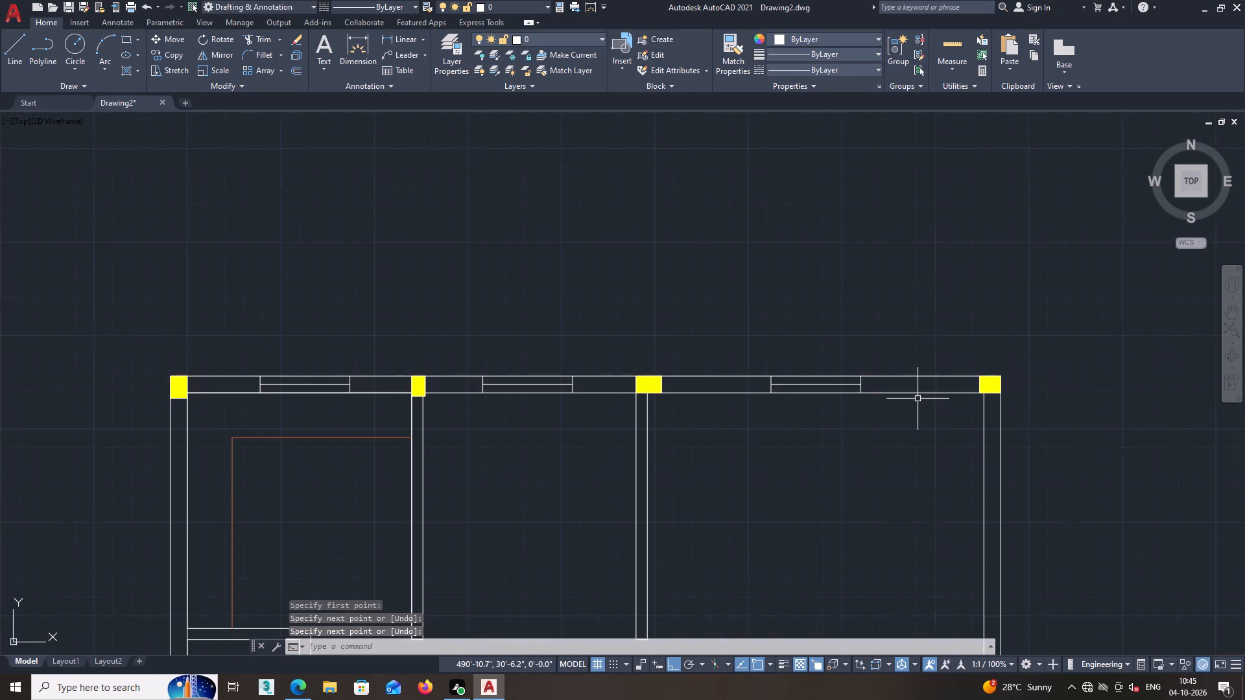
middle_click_drag(908, 400, 805, 402)
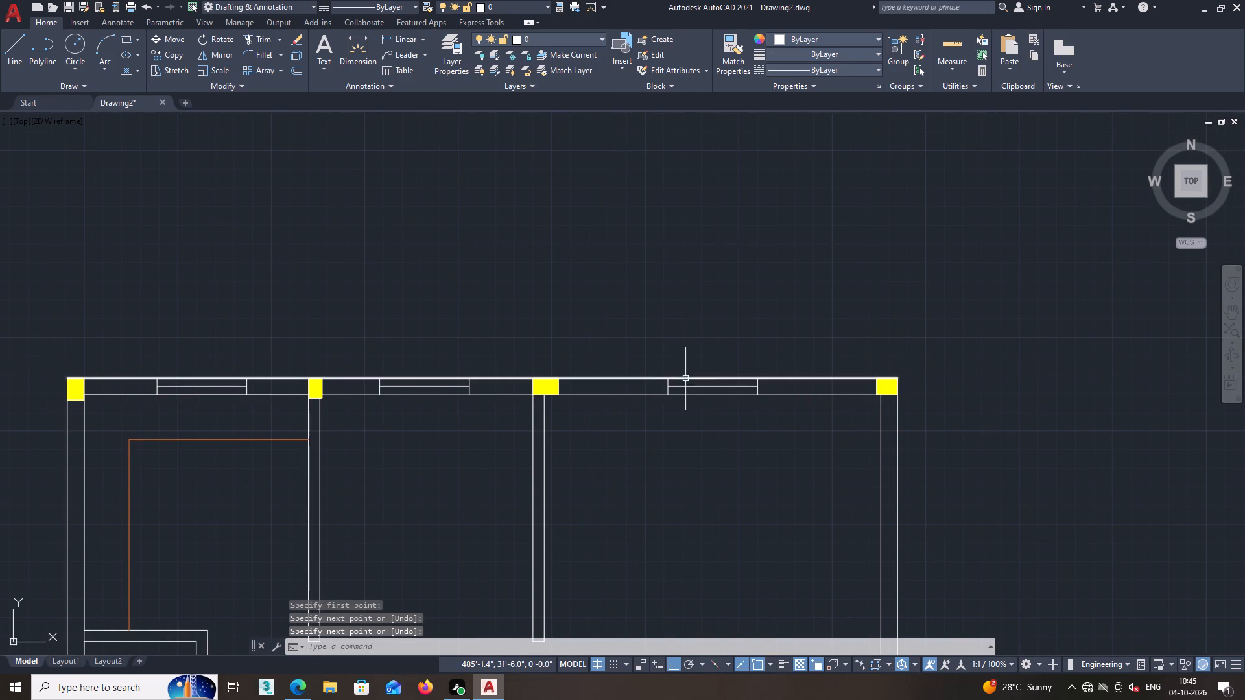
scroll(396, 334, "down", 1)
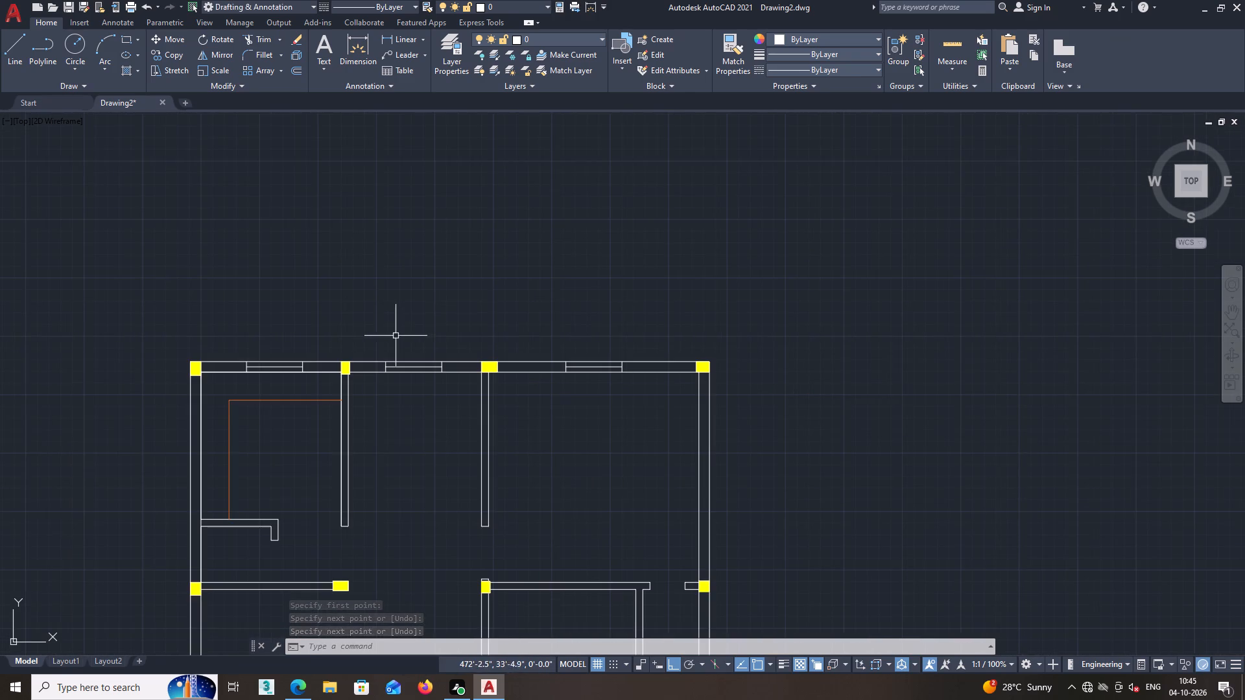
middle_click_drag(375, 348, 469, 325)
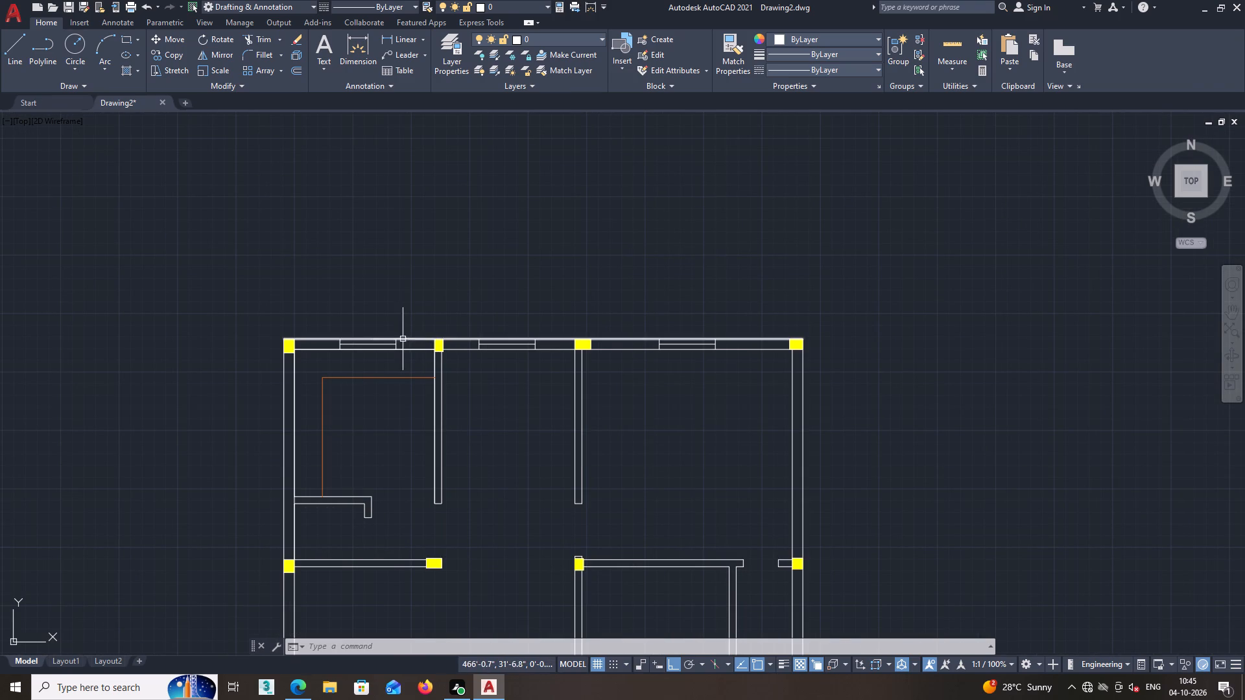
scroll(418, 331, "down", 1)
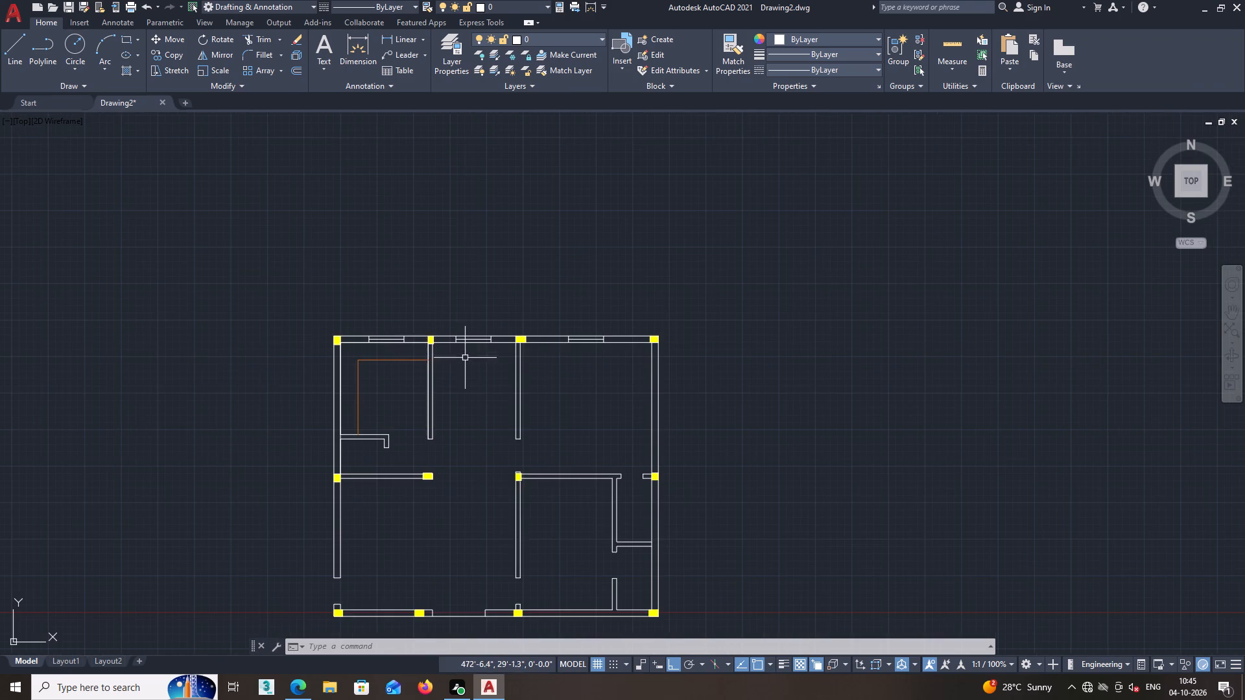
middle_click_drag(462, 360, 439, 386)
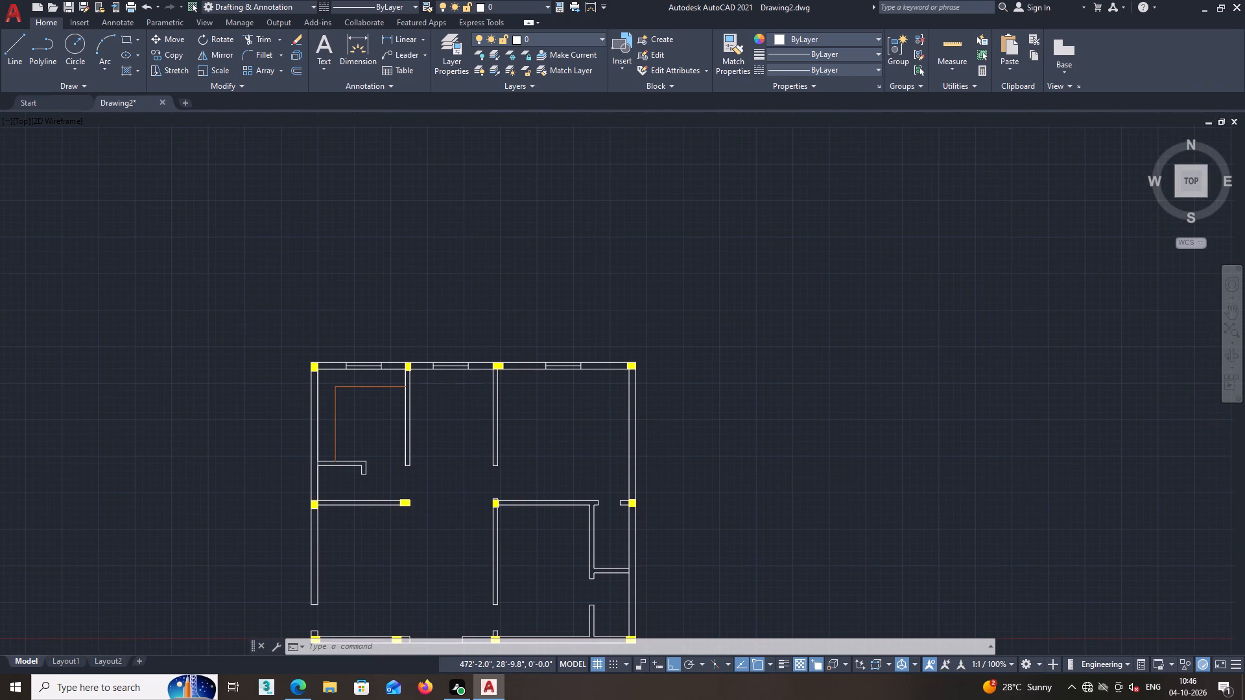
middle_click_drag(573, 395, 547, 397)
middle_click_drag(541, 405, 543, 342)
middle_click_drag(564, 364, 567, 353)
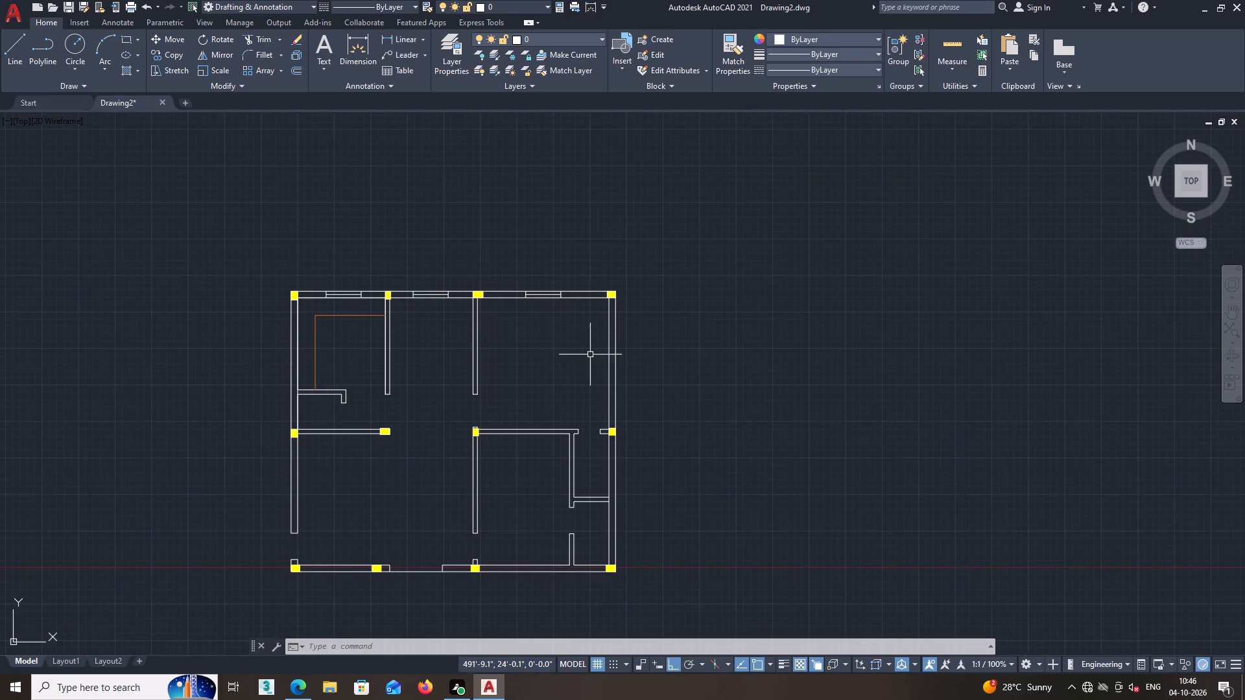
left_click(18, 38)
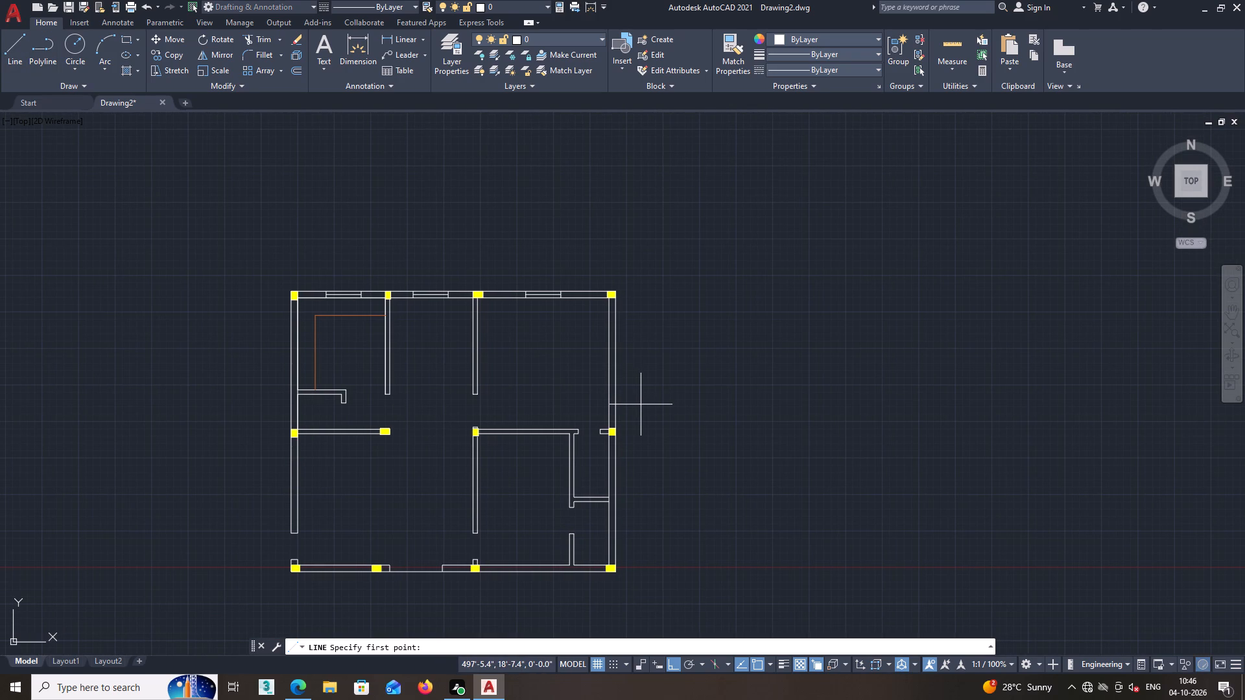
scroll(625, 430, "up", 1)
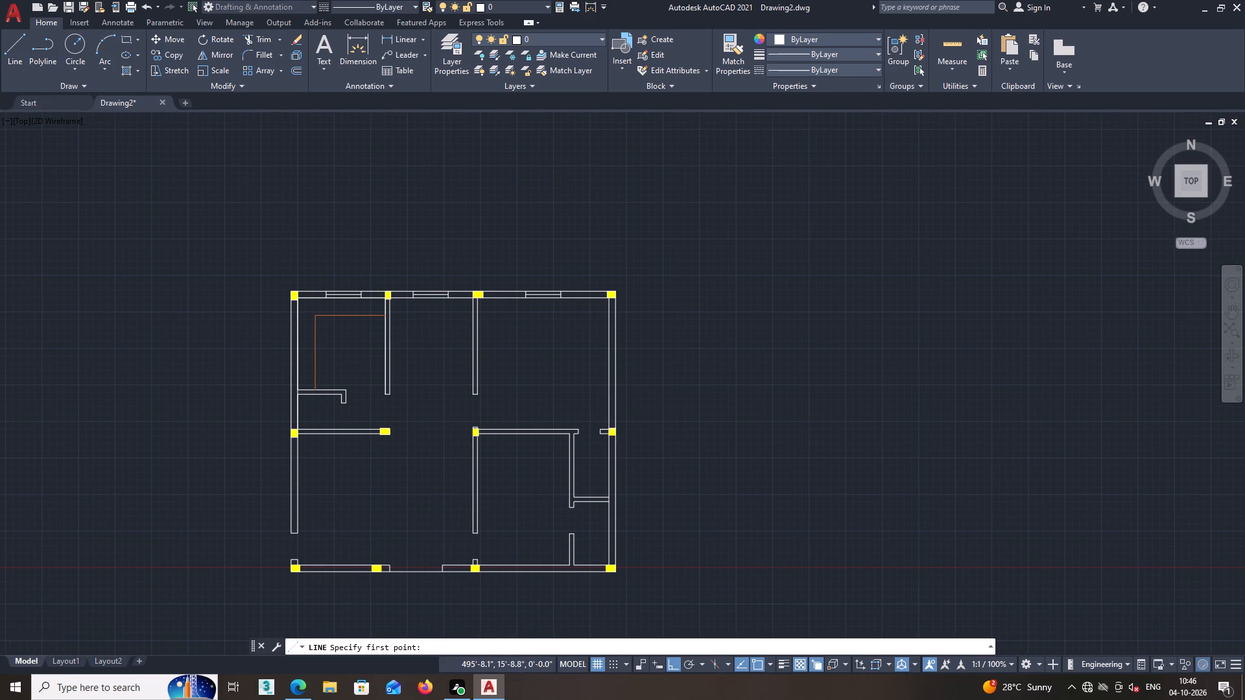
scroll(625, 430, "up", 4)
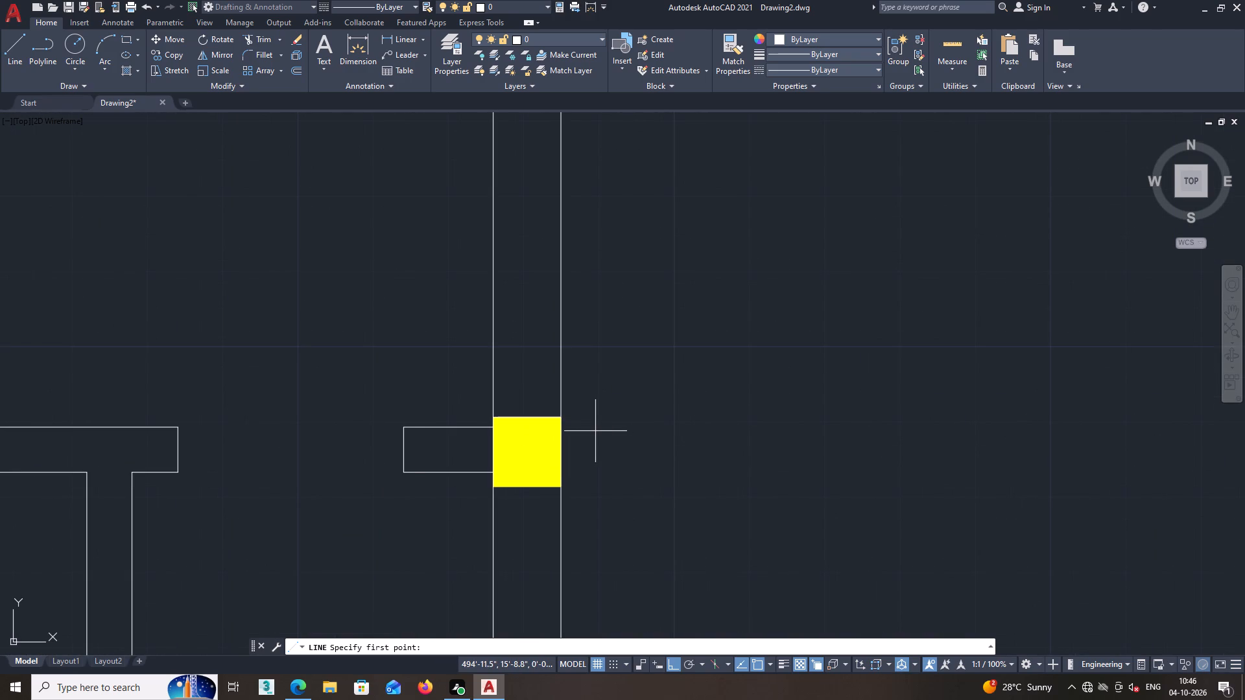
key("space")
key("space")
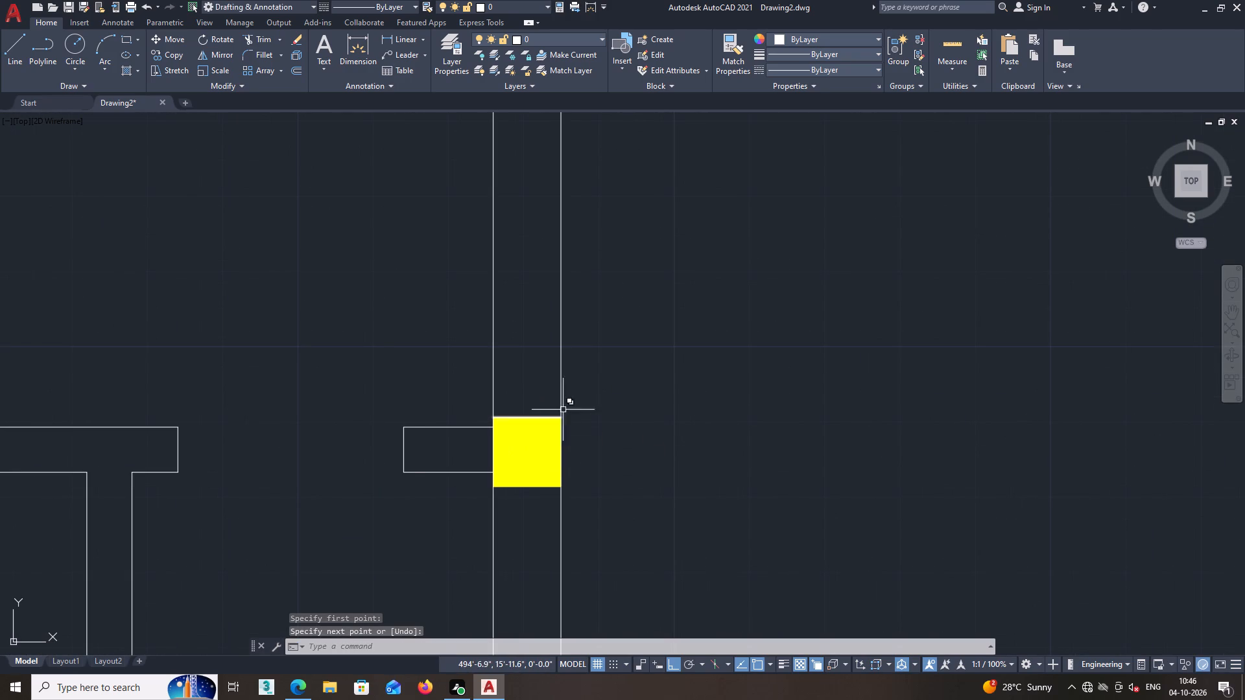
Offset the north edge of the short wall stub beside the east wall's middle column 4' to the north.
left_click(296, 68)
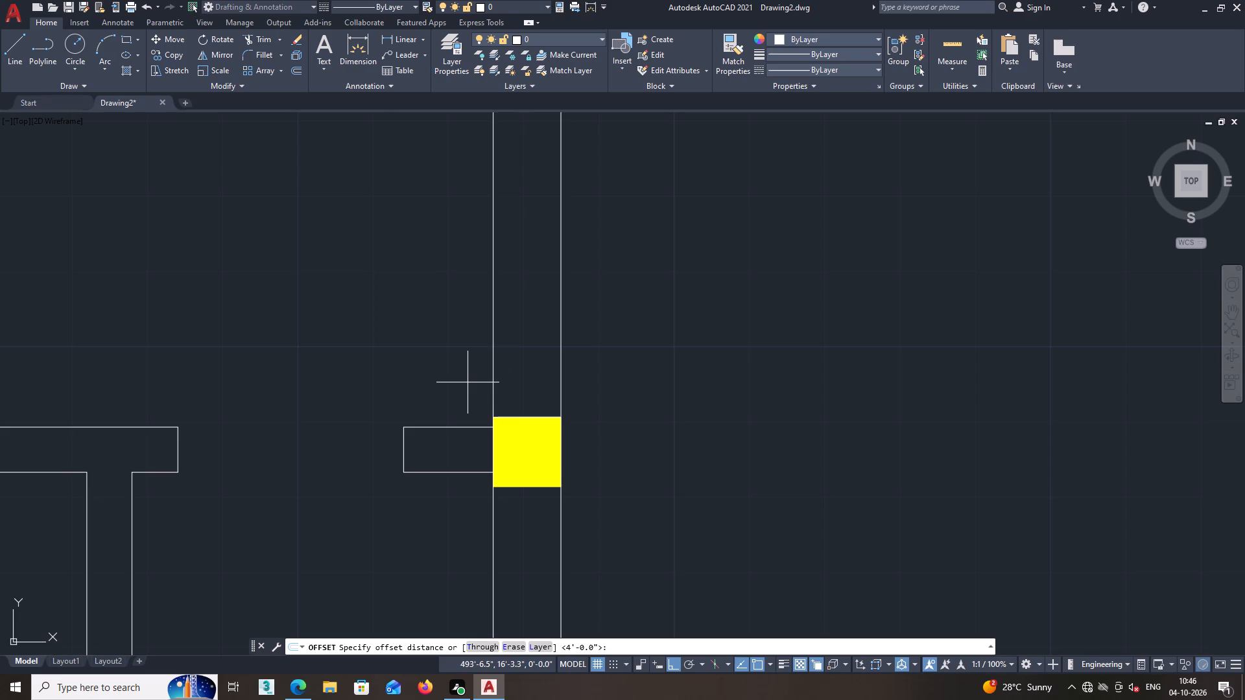
type("4'")
key("Return")
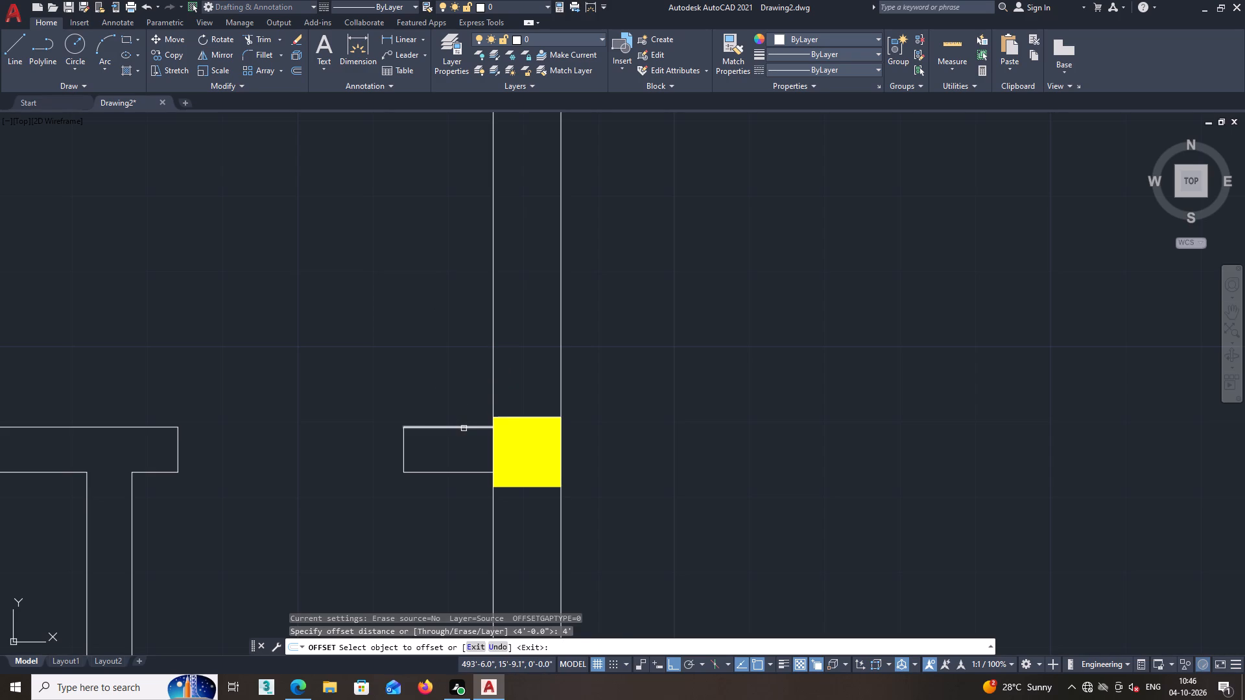
left_click(464, 428)
left_click(463, 325)
scroll(464, 324, "down", 2)
middle_click_drag(469, 332, 466, 418)
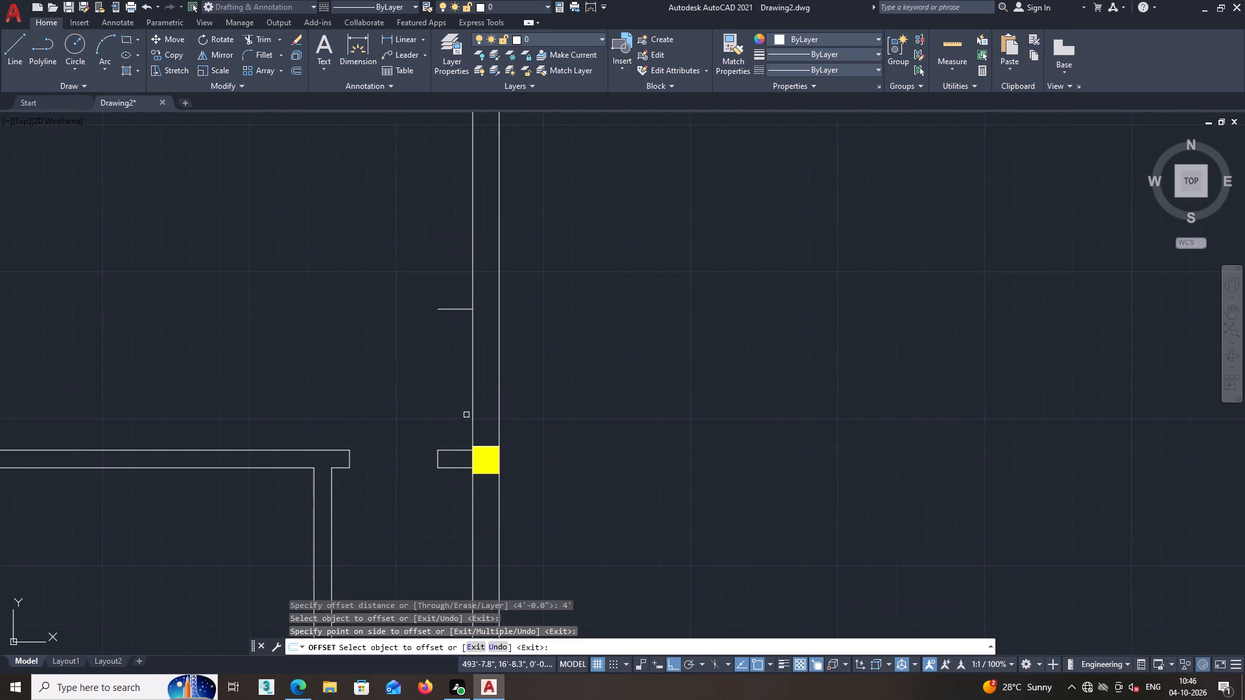
key("space")
Extend the offset line east across the east wall to its outer face line.
type("ex")
key("Return")
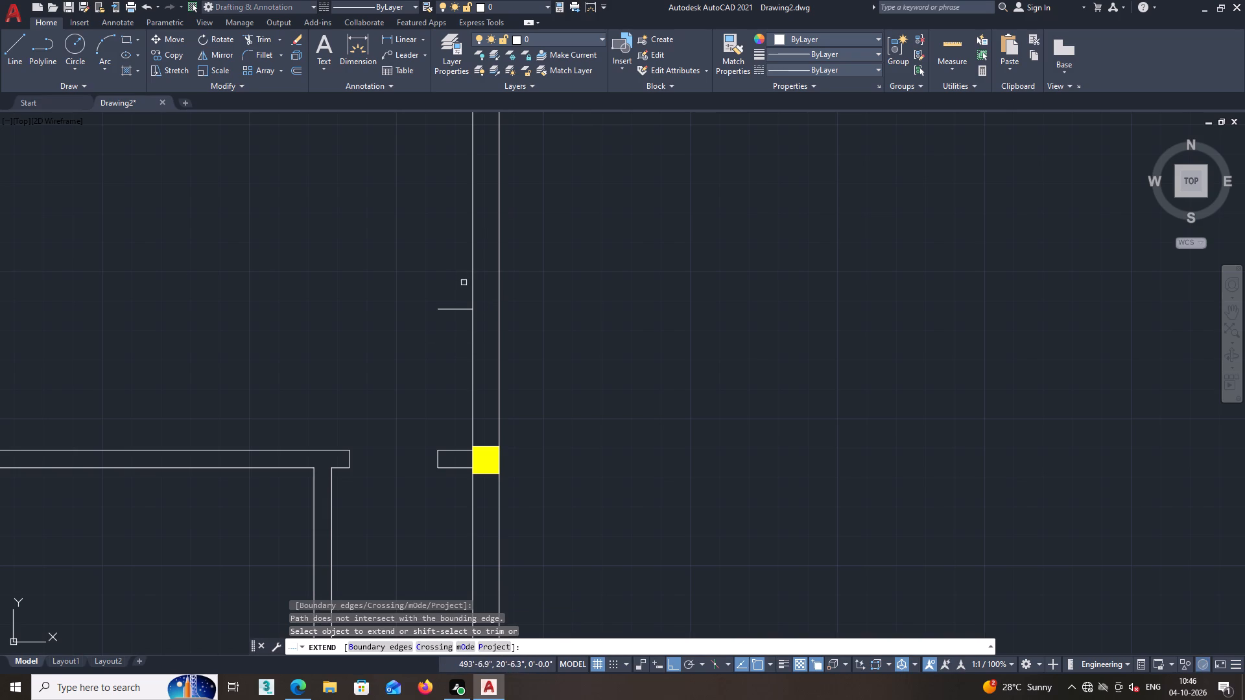
left_click(460, 285)
left_click(458, 353)
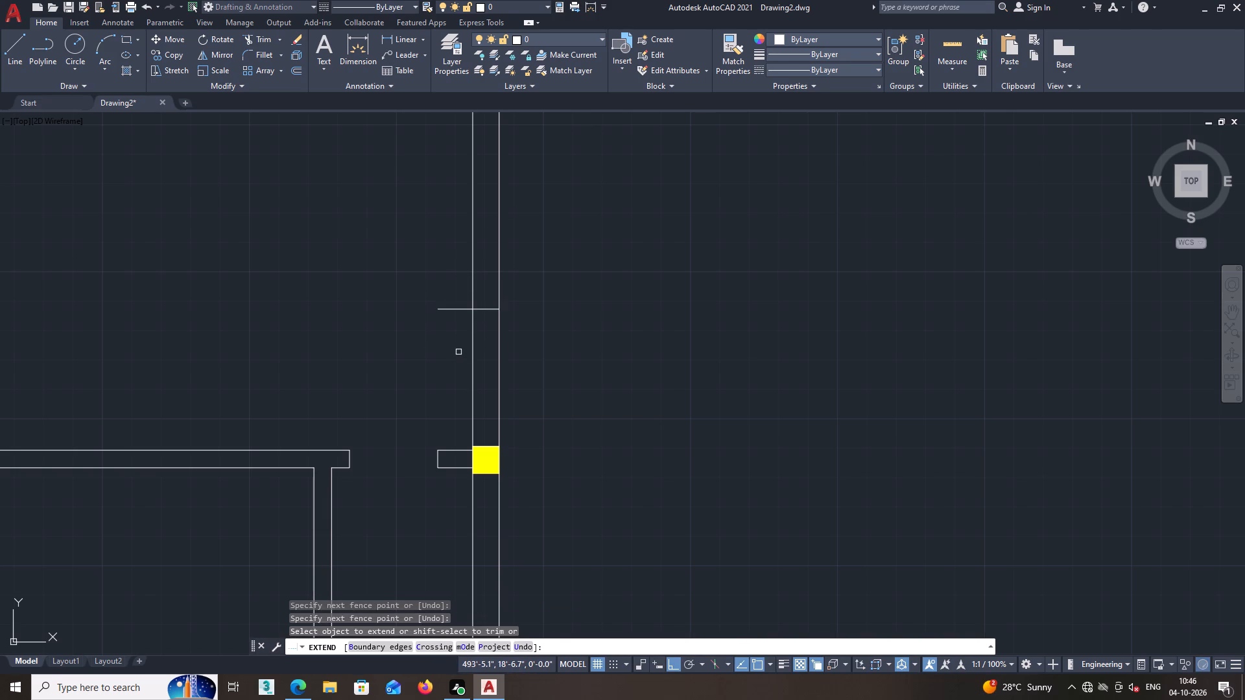
key("space")
Trim the part of the offset line projecting into the northeast room at the east wall's inner face.
type("tr")
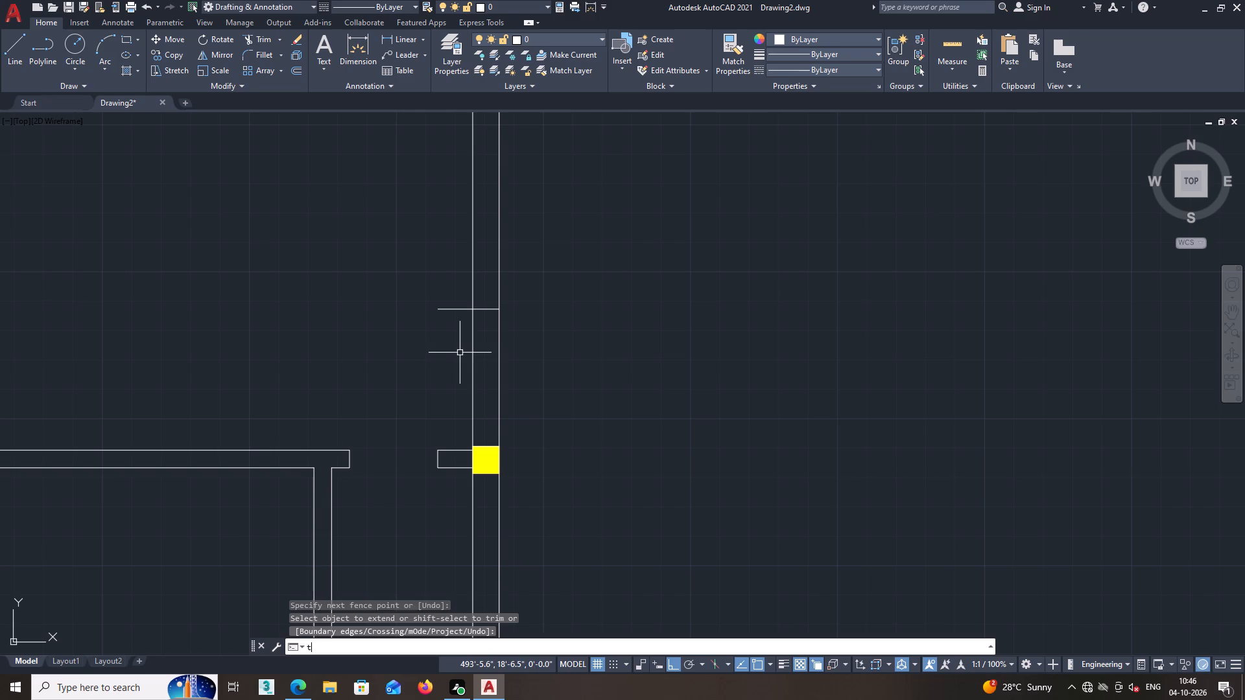
key("Return")
left_click(463, 280)
left_click(447, 344)
middle_click_drag(449, 346, 450, 344)
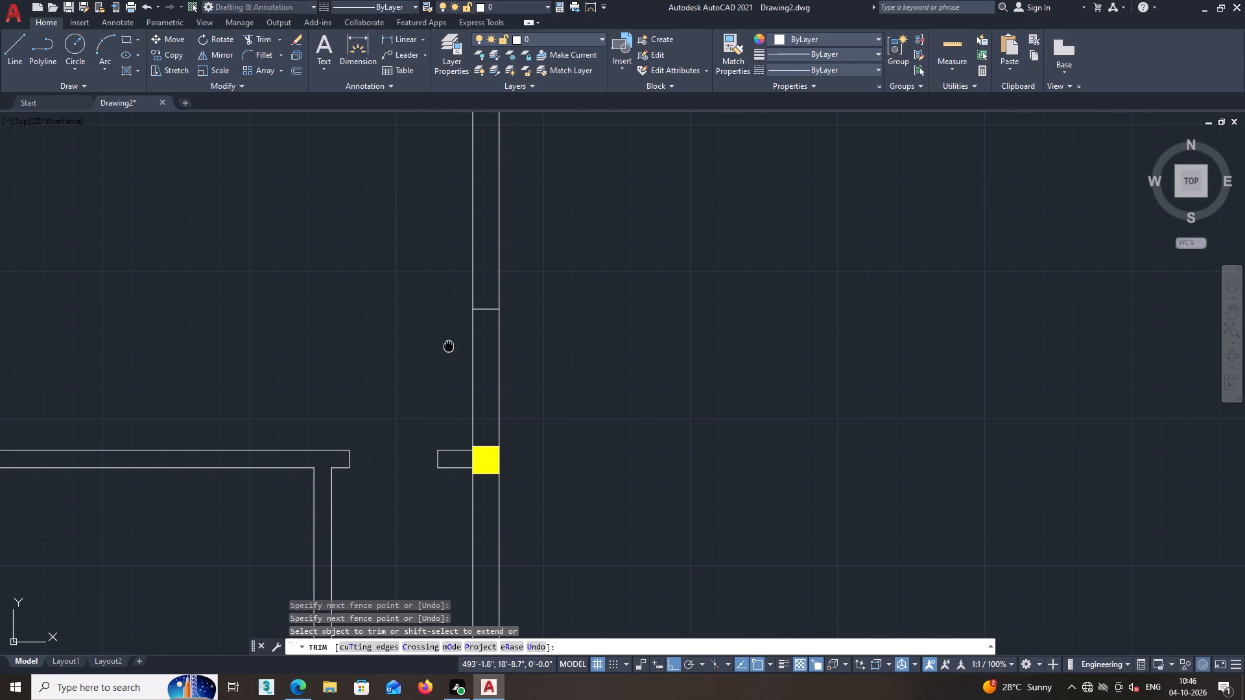
middle_click_drag(450, 344, 454, 331)
key("space")
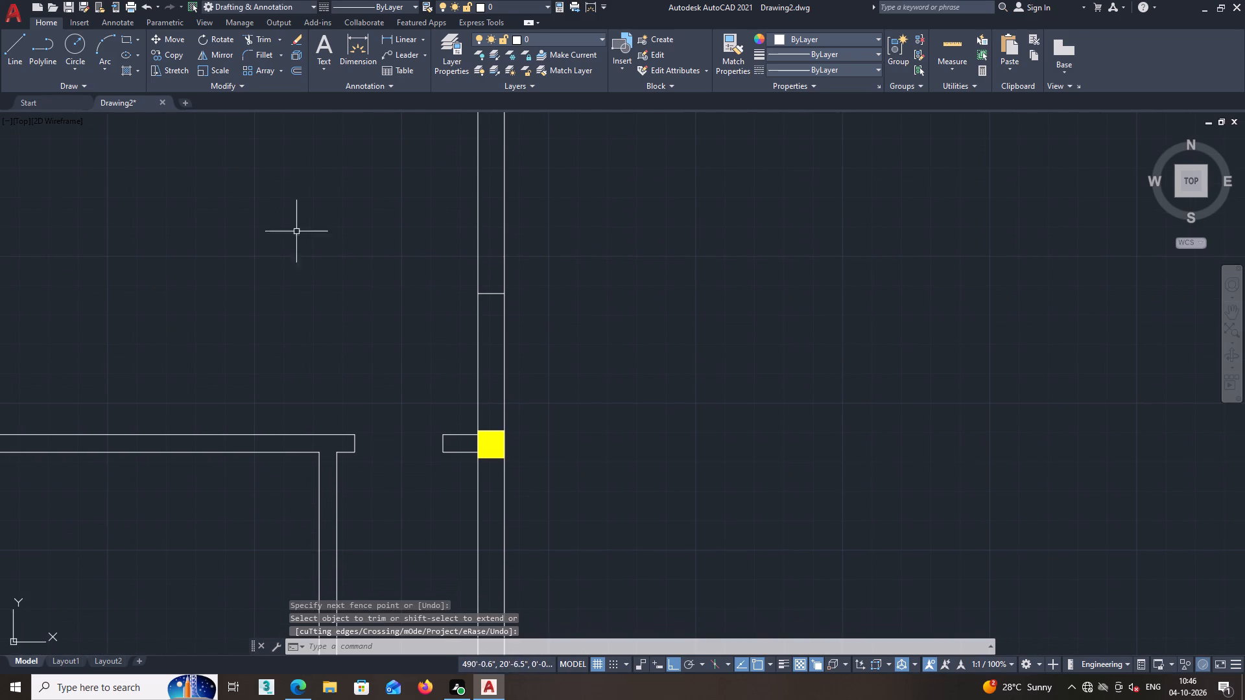
Draw a vertical line in the east wall from the opening end line's midpoint to the midpoint of the middle column's north edge.
left_click(17, 49)
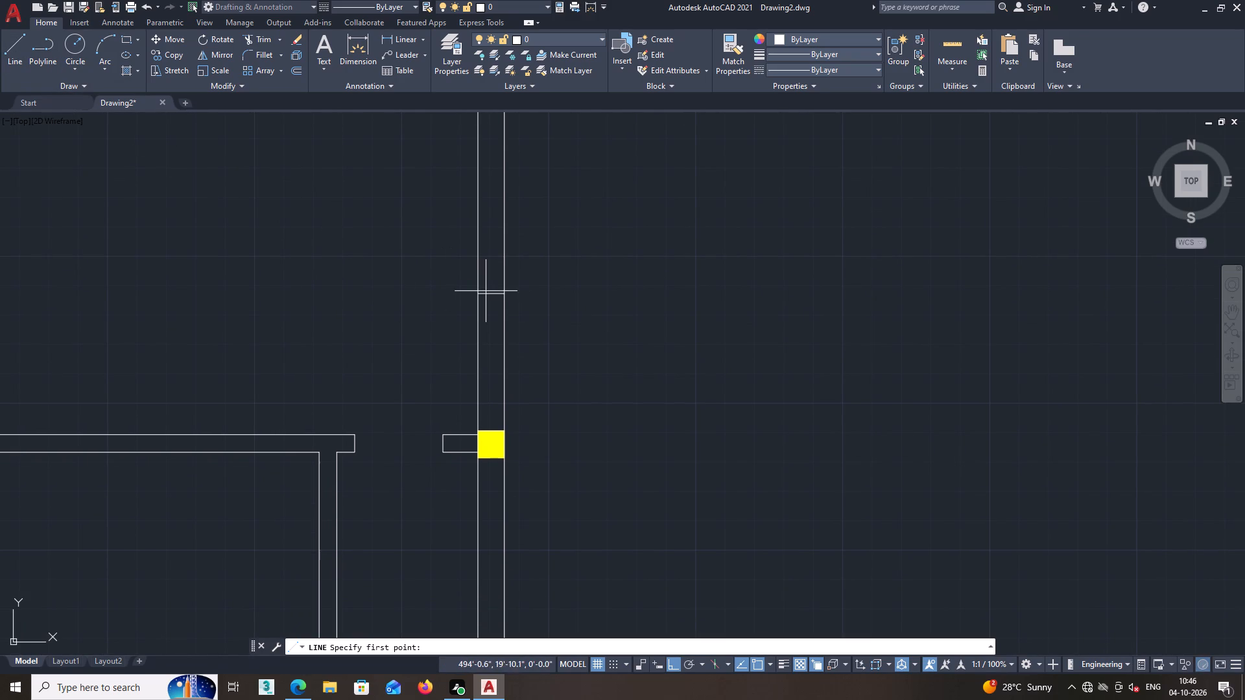
left_click(491, 295)
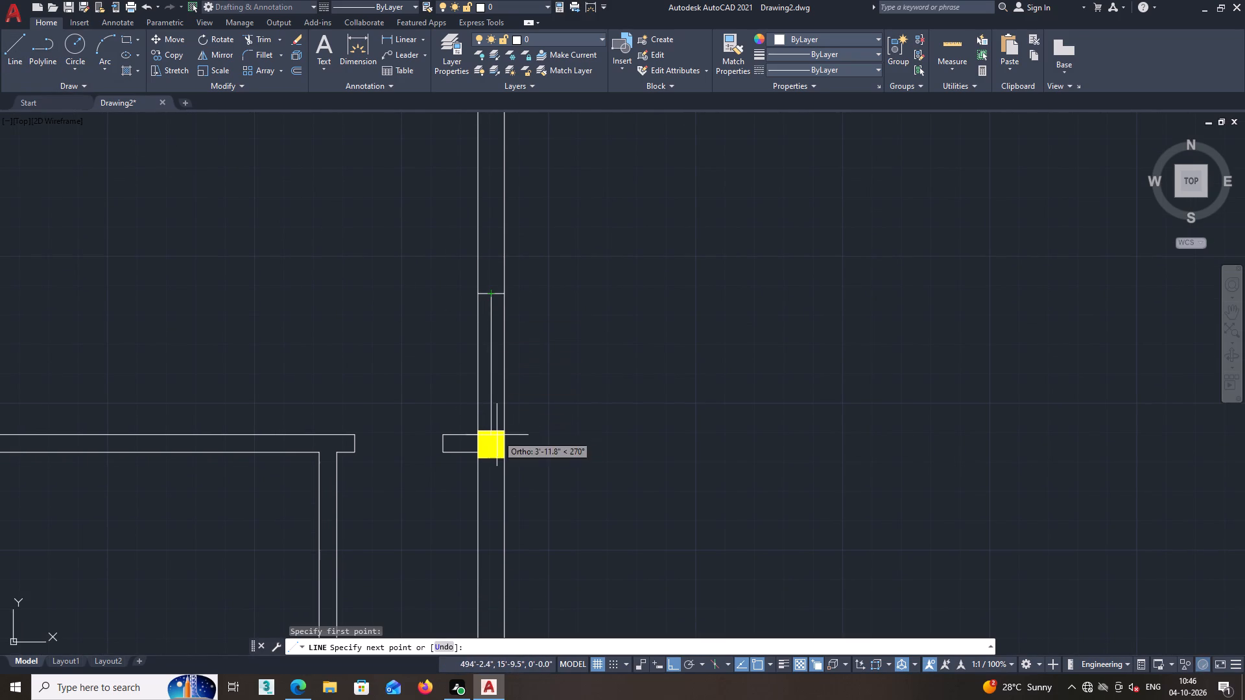
scroll(493, 433, "up", 2)
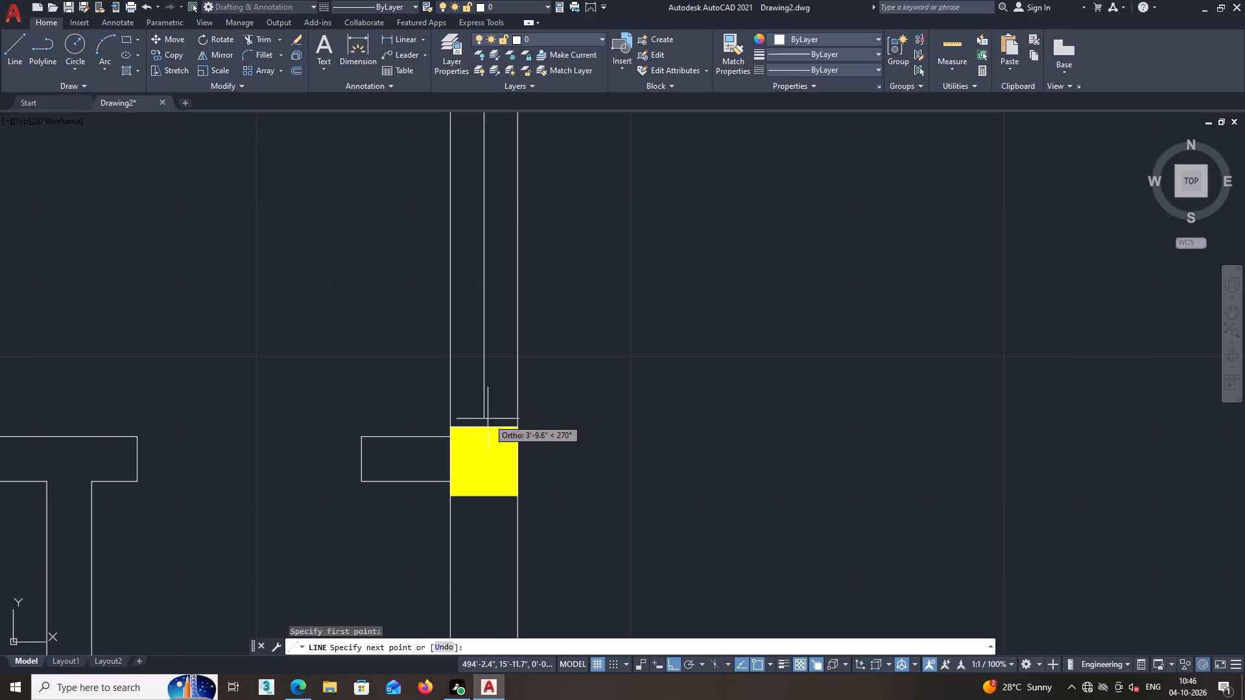
left_click(482, 428)
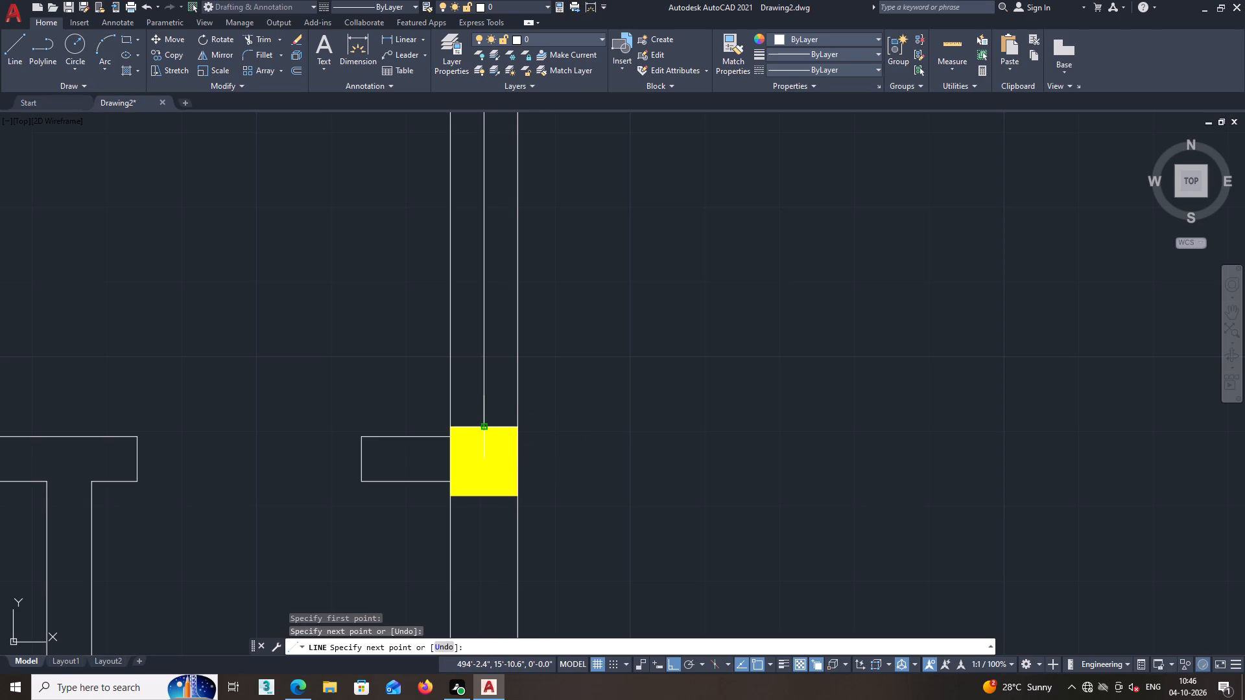
key("space")
scroll(539, 421, "down", 4)
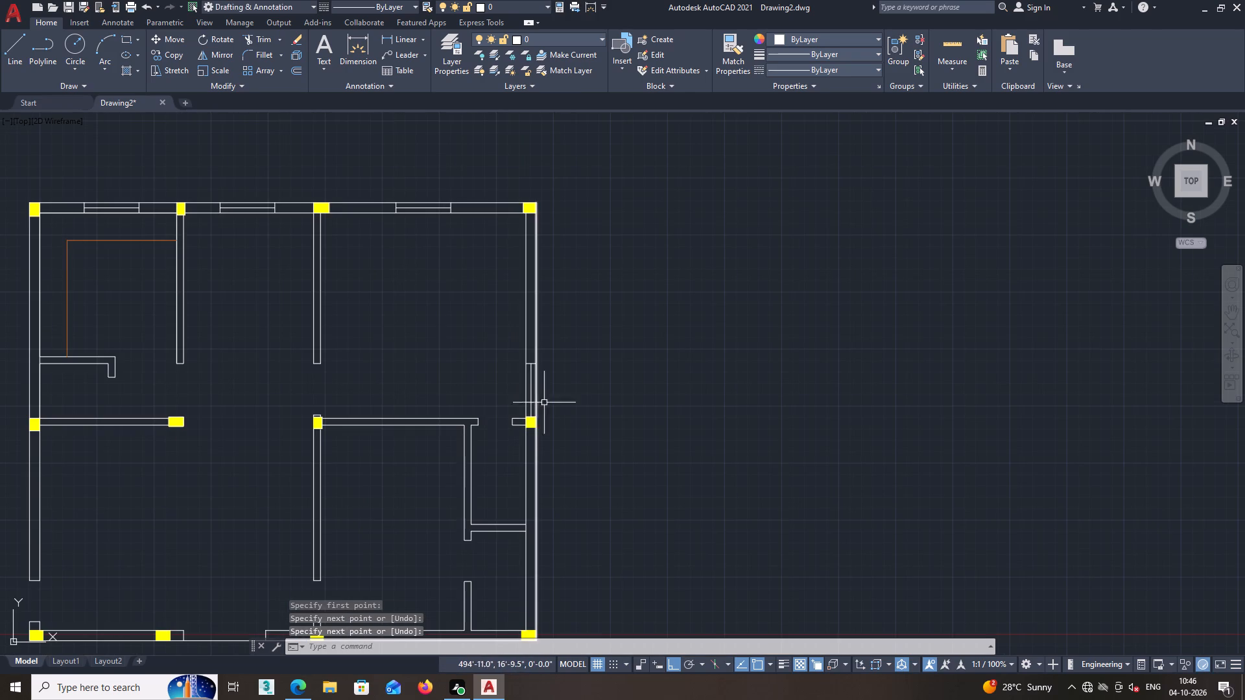
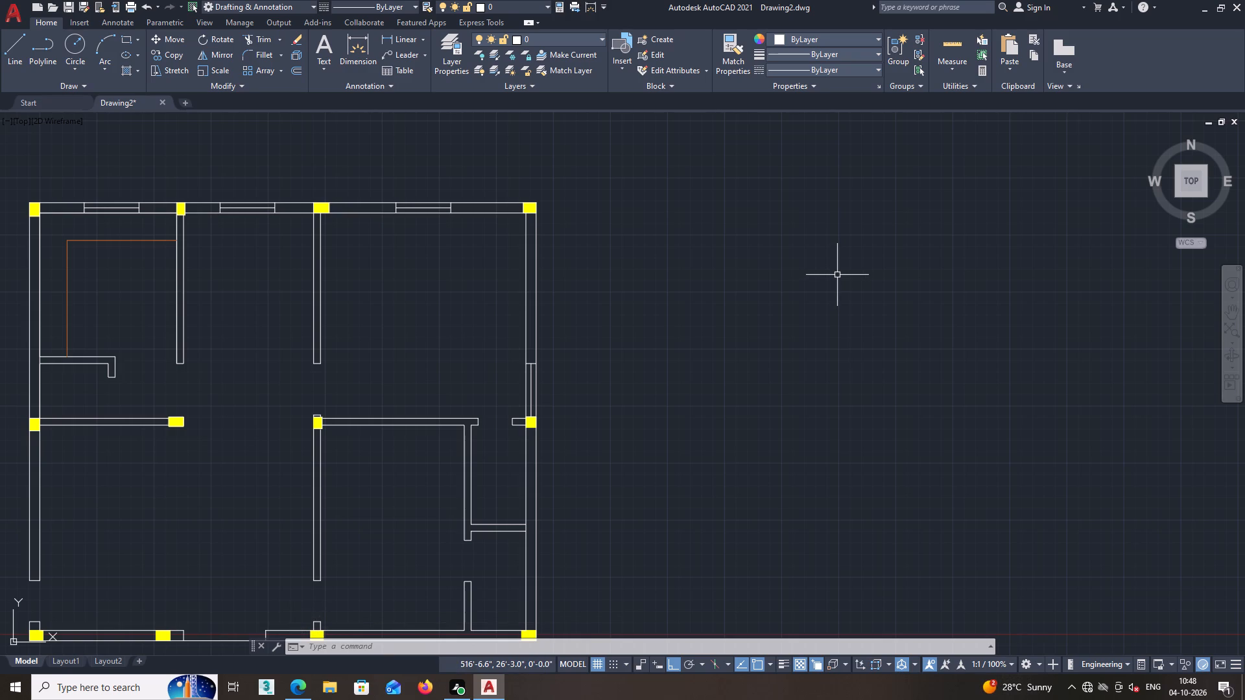
Change the centre line of the upper-left room's window in the top exterior wall to cyan.
scroll(510, 420, "down", 2)
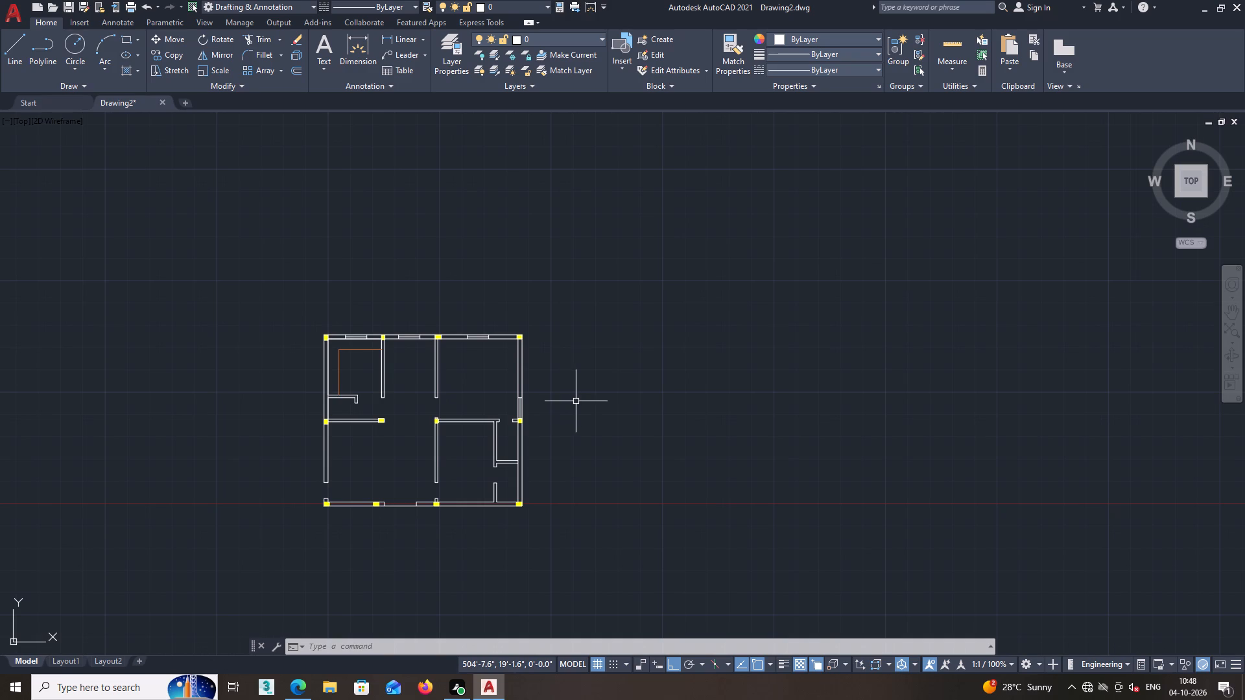
middle_click_drag(549, 493, 531, 450)
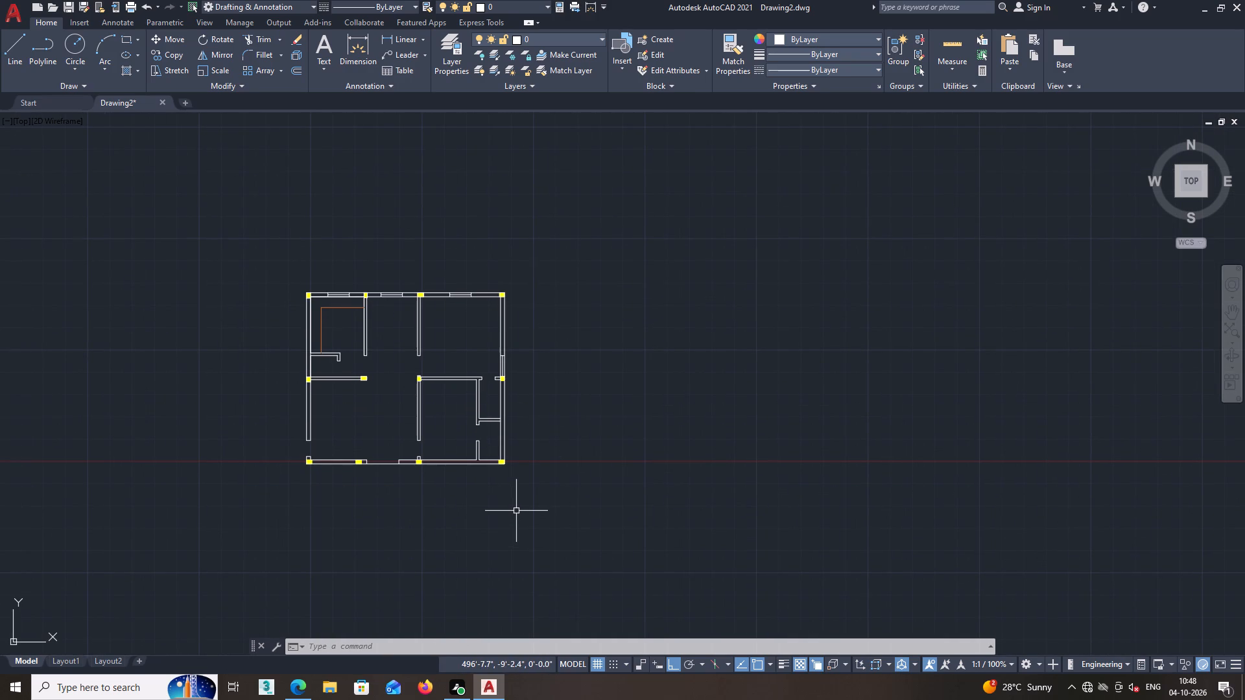
scroll(497, 467, "up", 2)
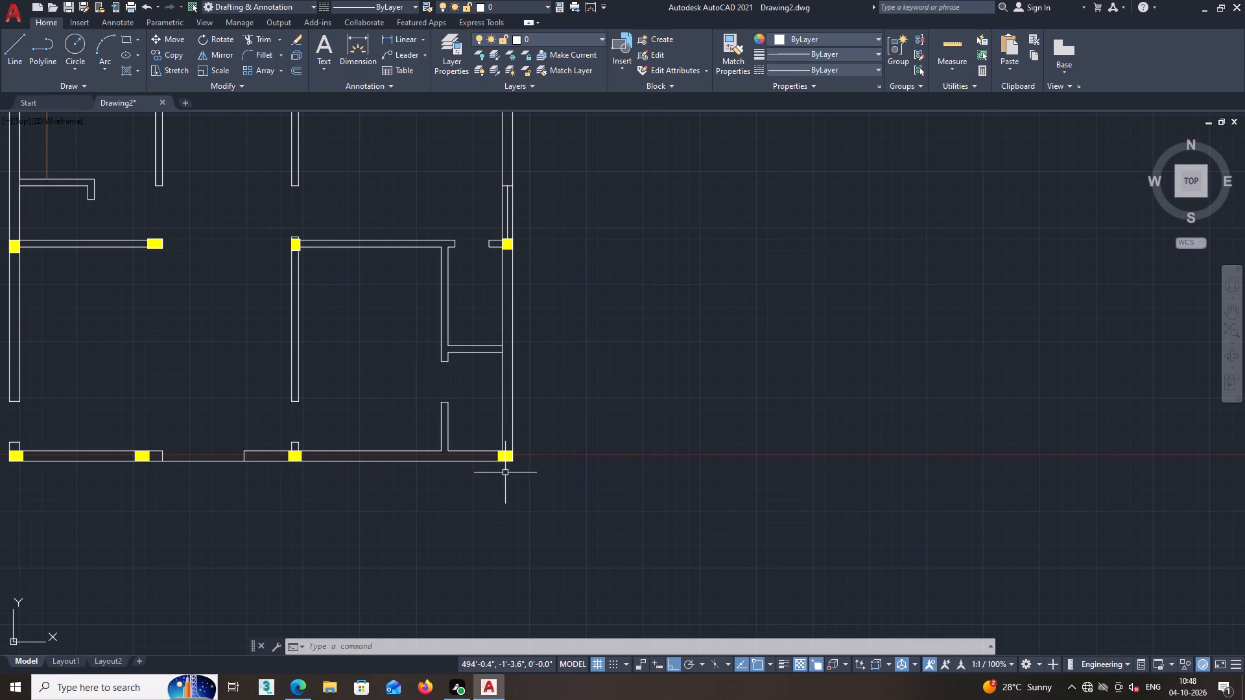
scroll(552, 461, "down", 2)
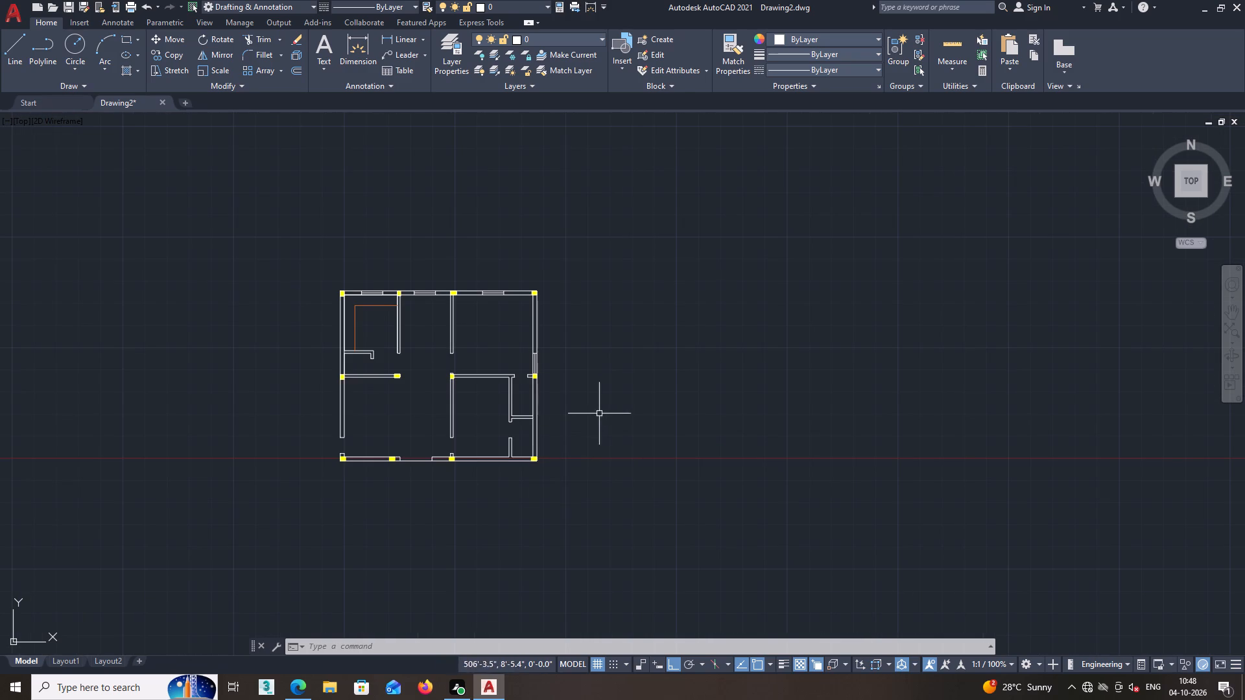
scroll(404, 300, "up", 1)
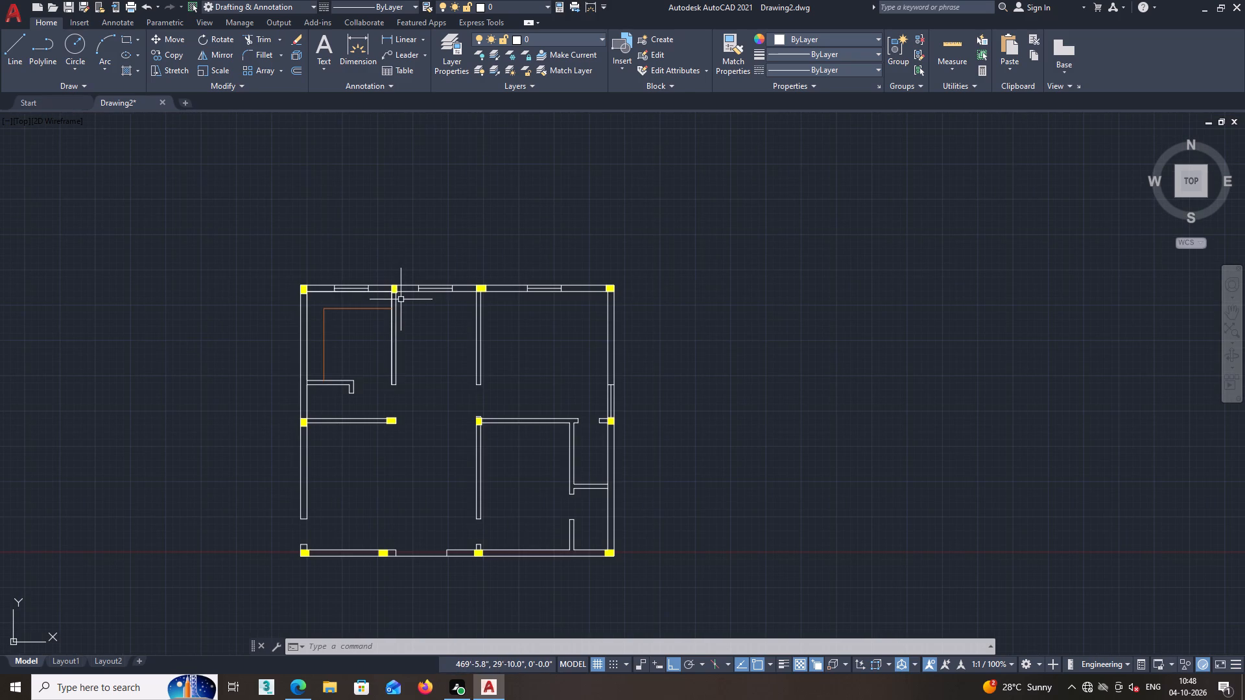
middle_click_drag(363, 295, 447, 321)
scroll(428, 351, "up", 2)
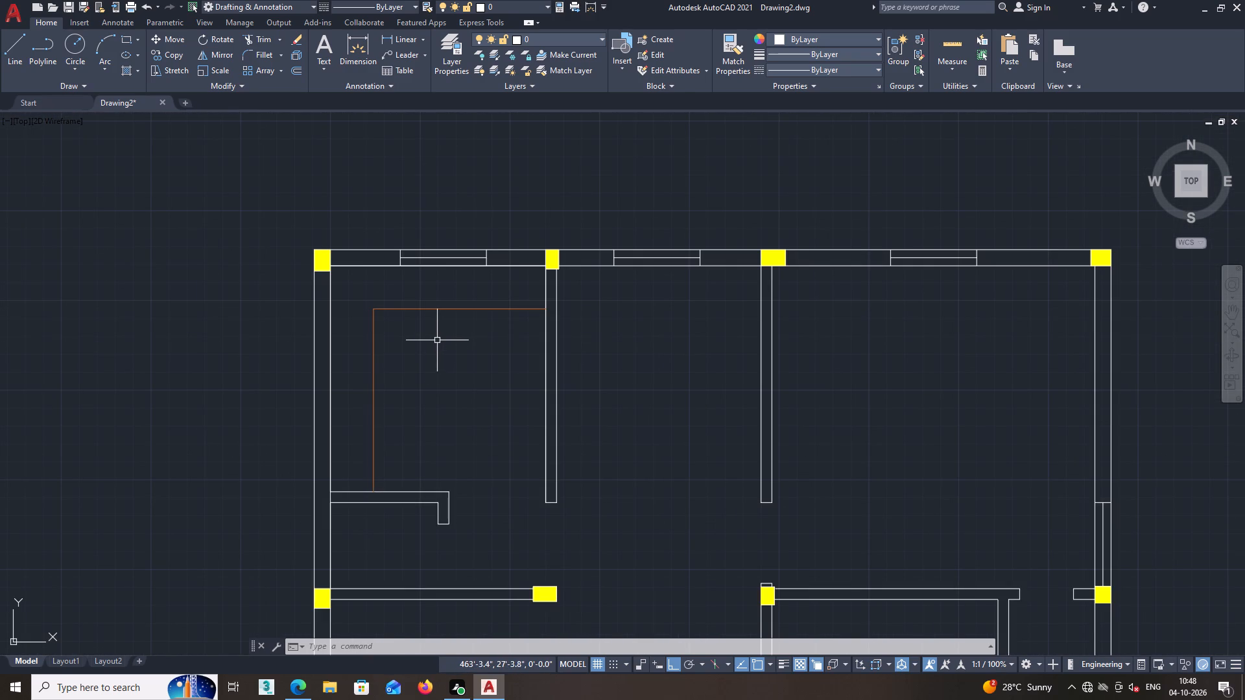
scroll(461, 269, "up", 2)
middle_click_drag(518, 268, 519, 316)
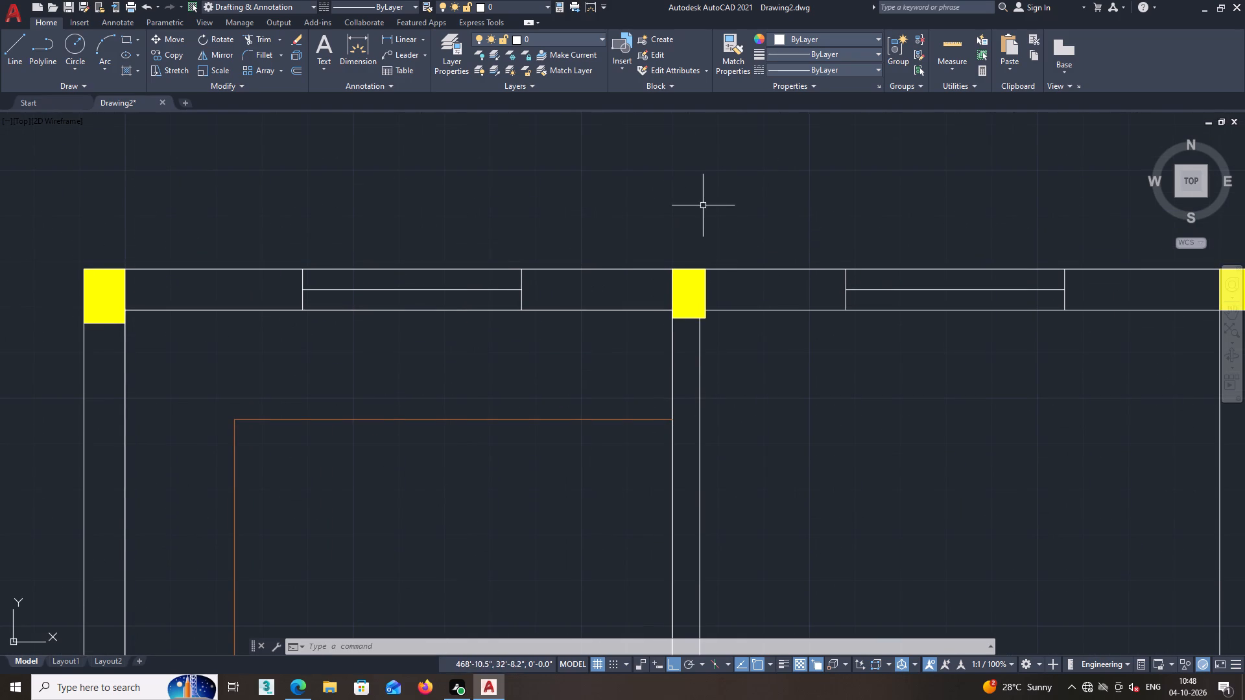
left_click(508, 290)
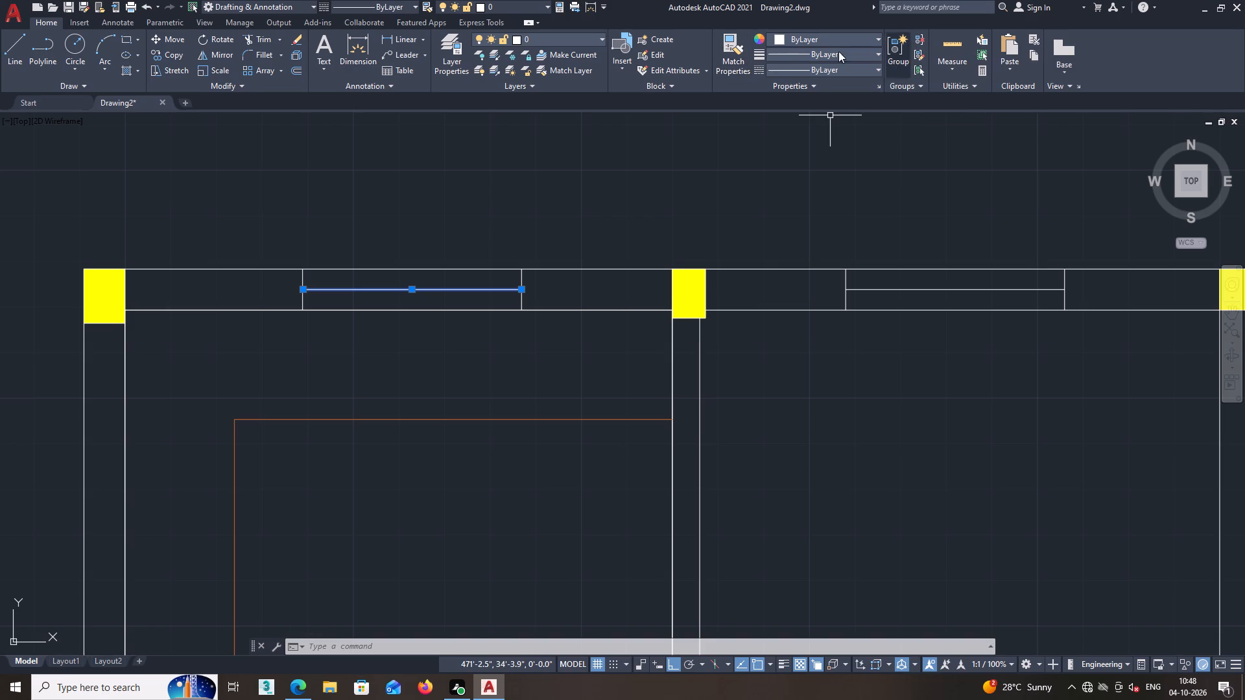
left_click(780, 36)
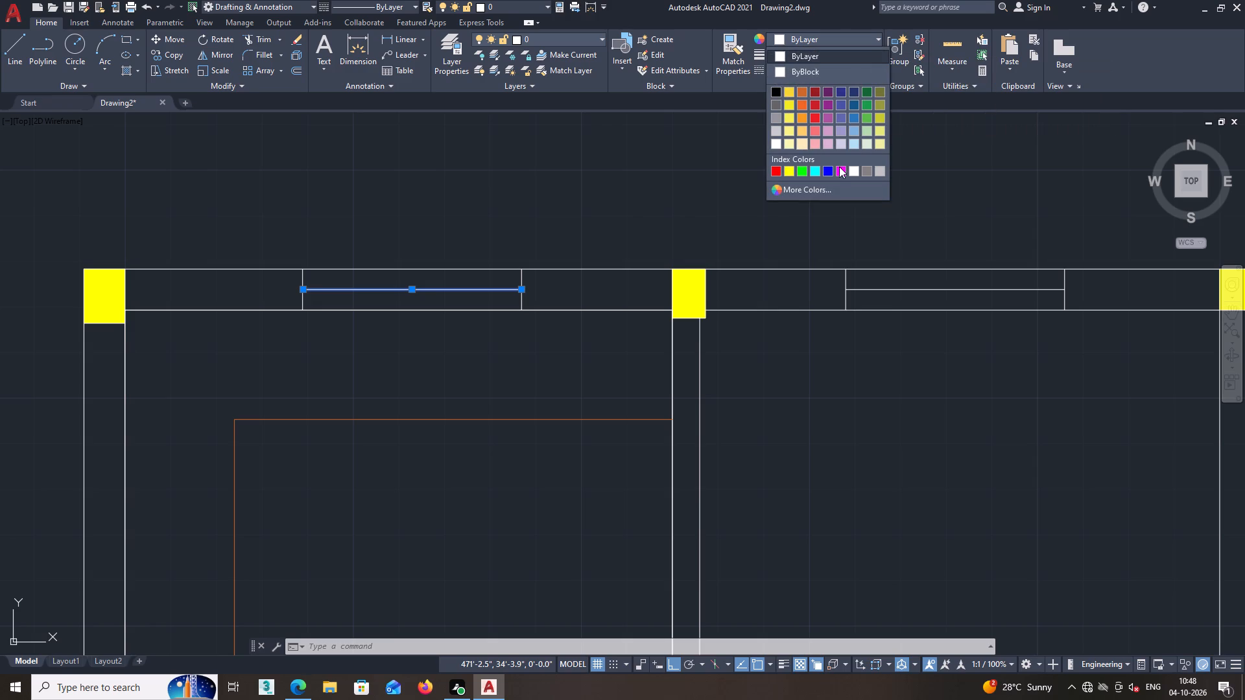
left_click(818, 170)
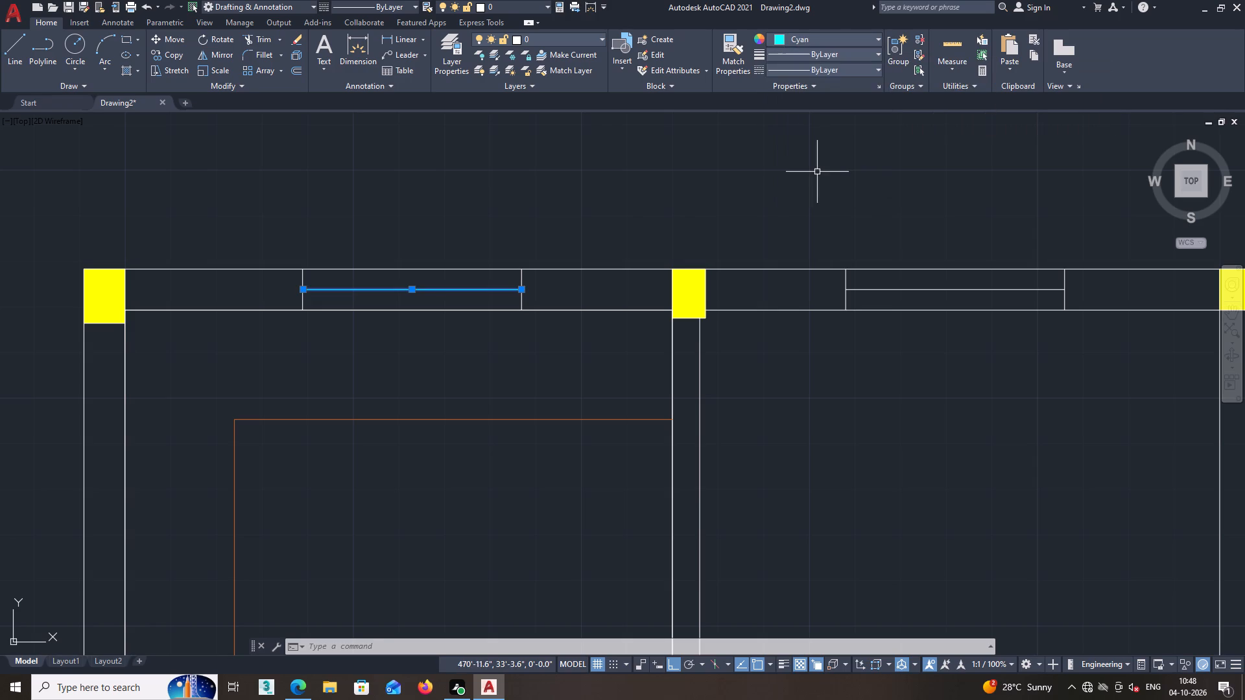
key("Escape")
Match the cyan centre line's properties onto the two end lines of the same window.
left_click(731, 44)
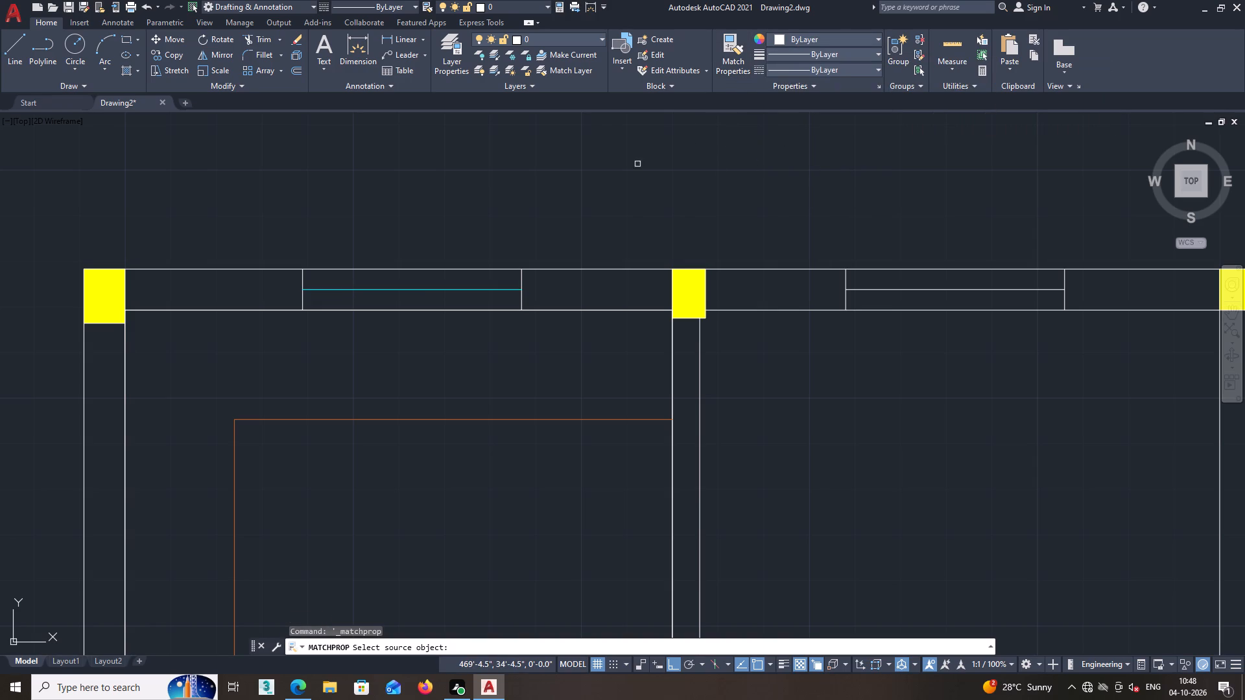
left_click(497, 289)
left_click(560, 290)
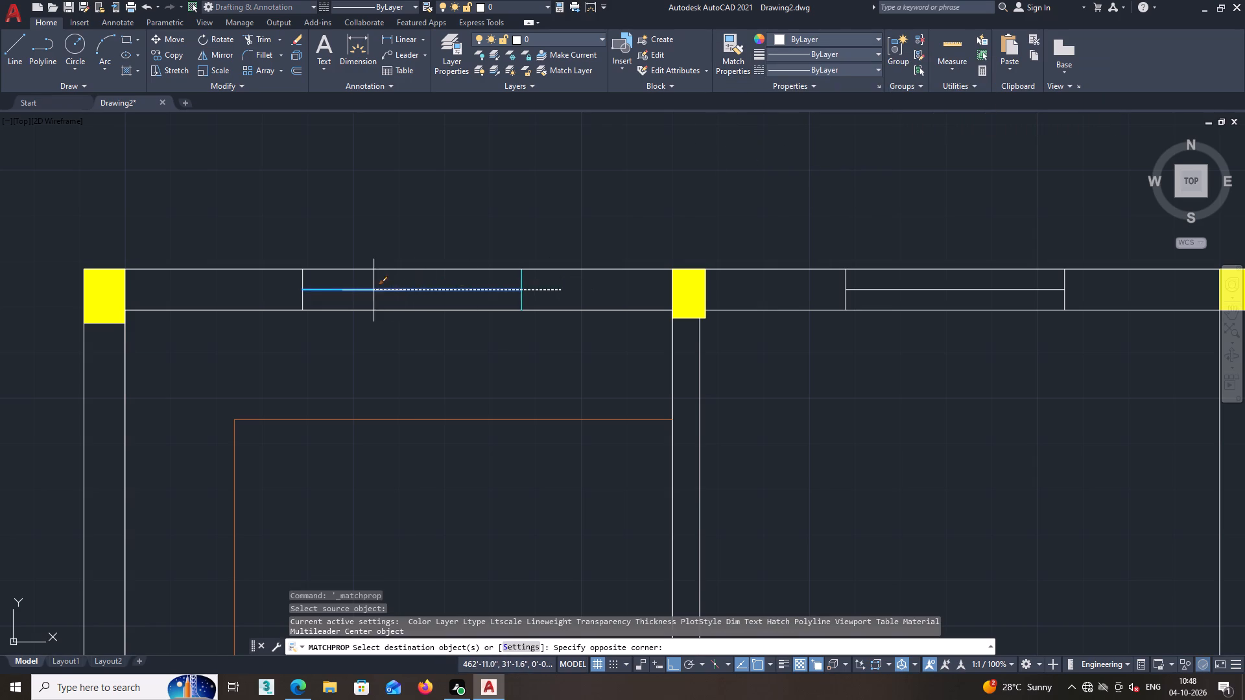
left_click(291, 285)
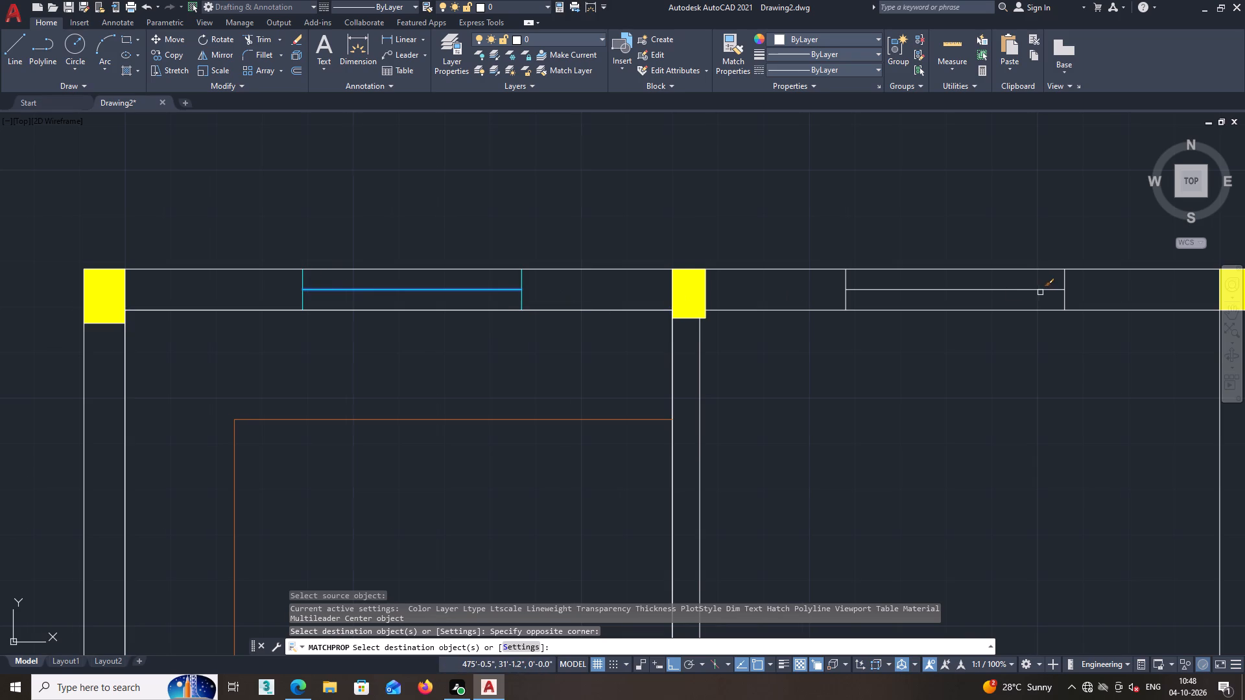
Match the cyan properties onto all lines of the other two windows in the top exterior wall.
middle_click_drag(1028, 292, 893, 320)
scroll(945, 313, "up", 2)
left_click(933, 341)
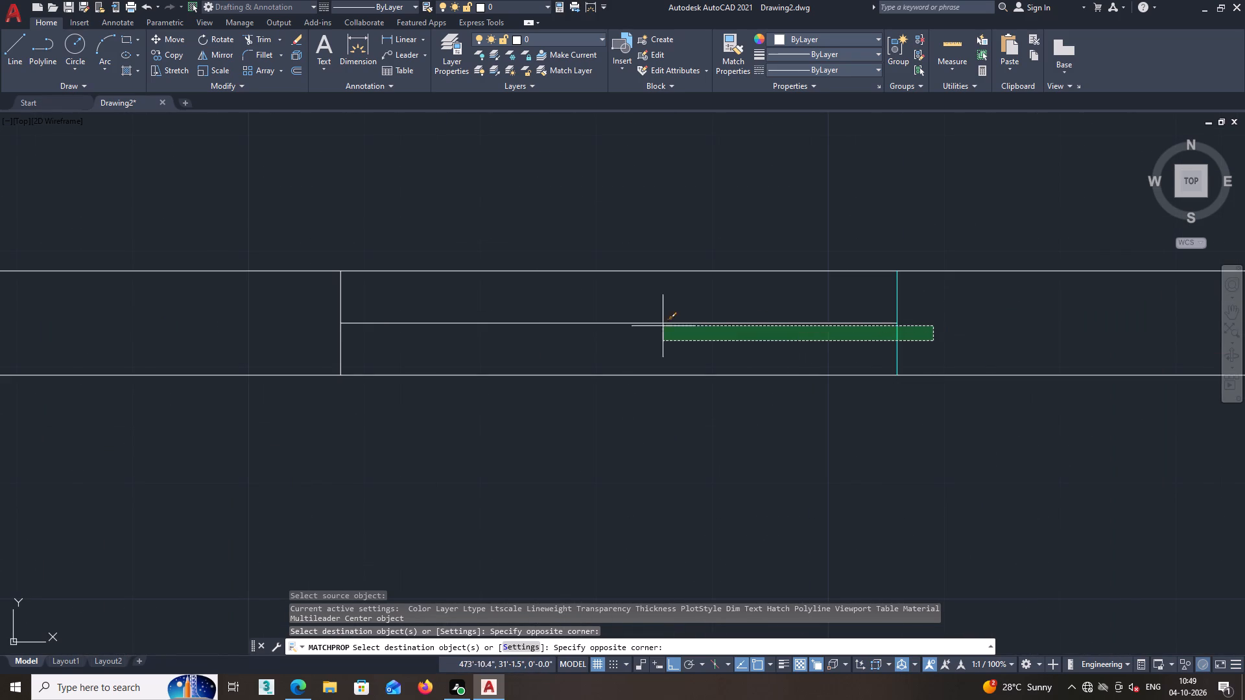
left_click(300, 298)
scroll(420, 291, "down", 4)
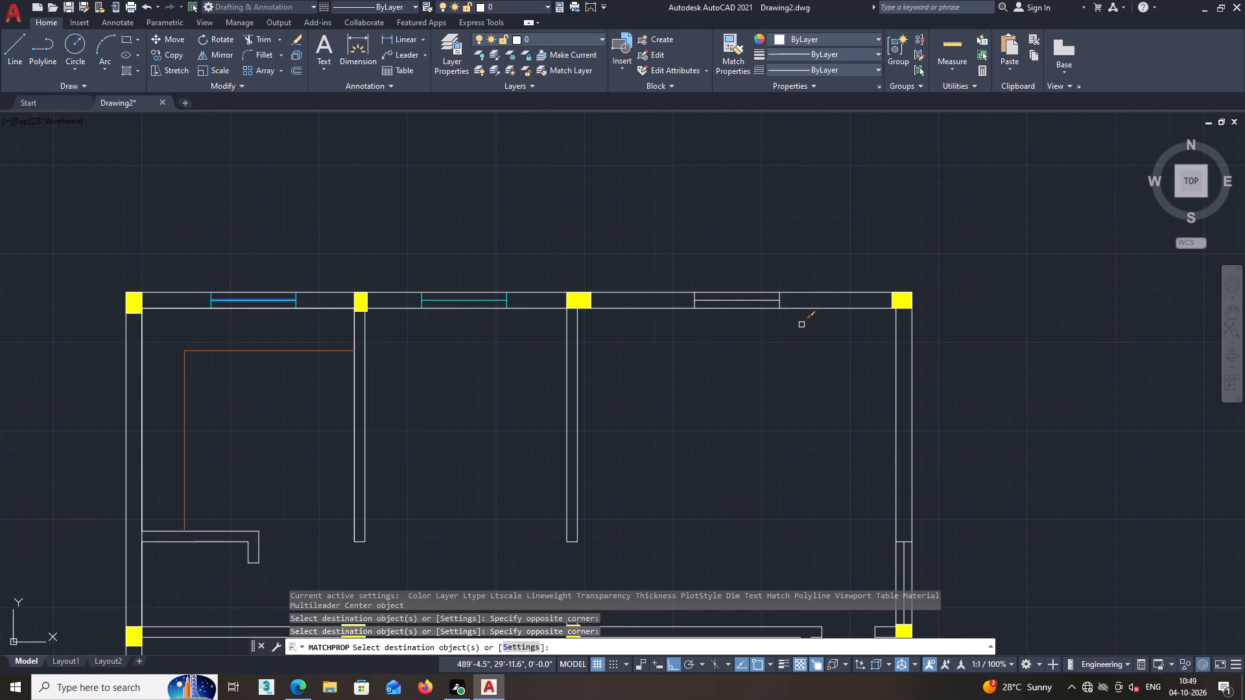
scroll(815, 323, "up", 3)
scroll(675, 248, "up", 2)
left_click(675, 251)
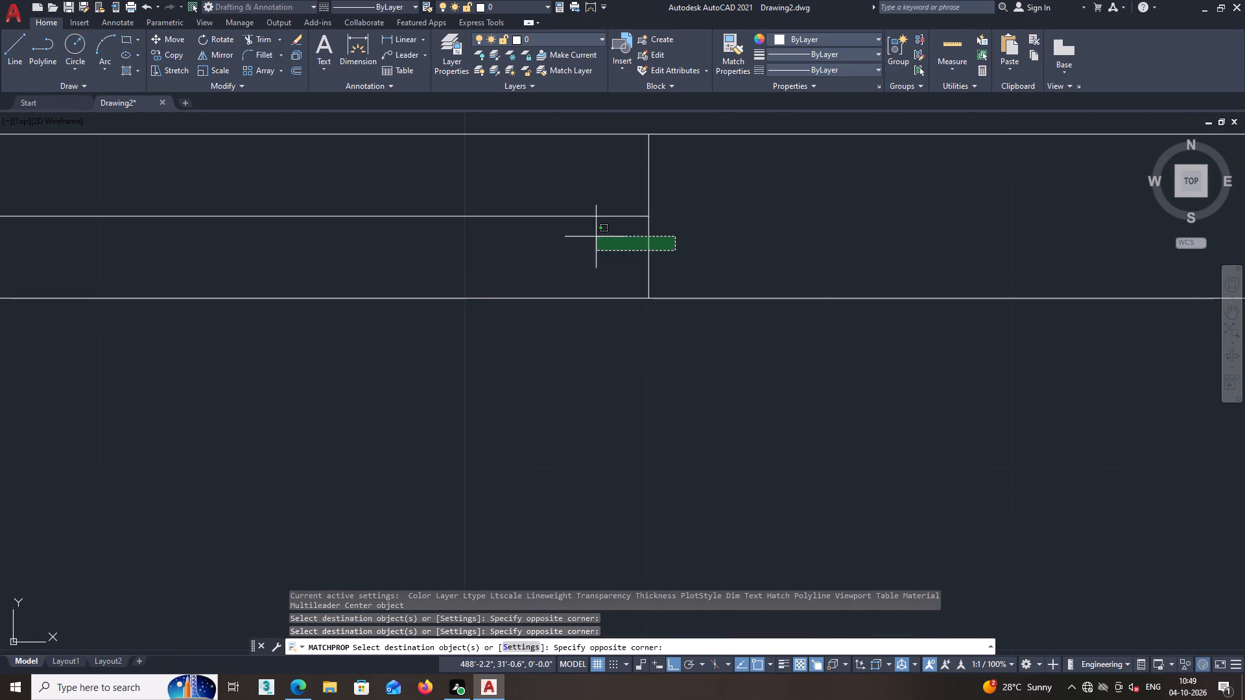
middle_click_drag(298, 195, 859, 202)
left_click(312, 202)
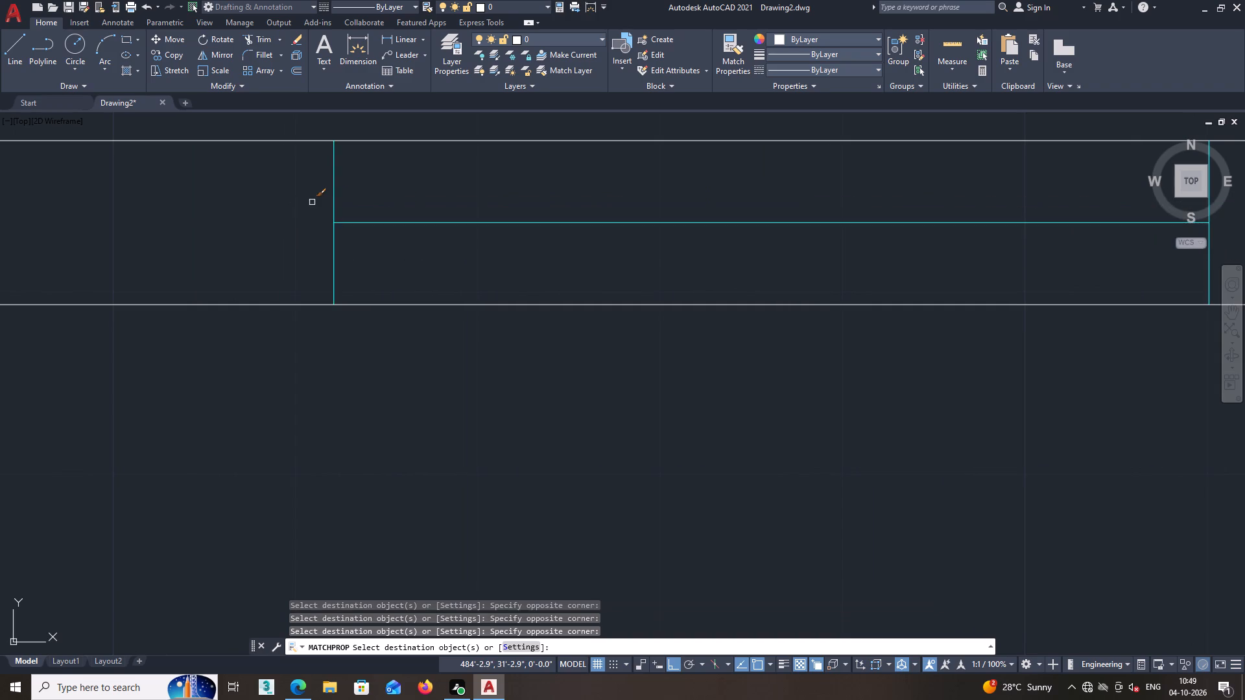
scroll(346, 204, "down", 5)
scroll(482, 298, "down", 2)
Match the cyan properties onto the centre and end lines of the window in the right exterior wall.
middle_click_drag(539, 371, 539, 359)
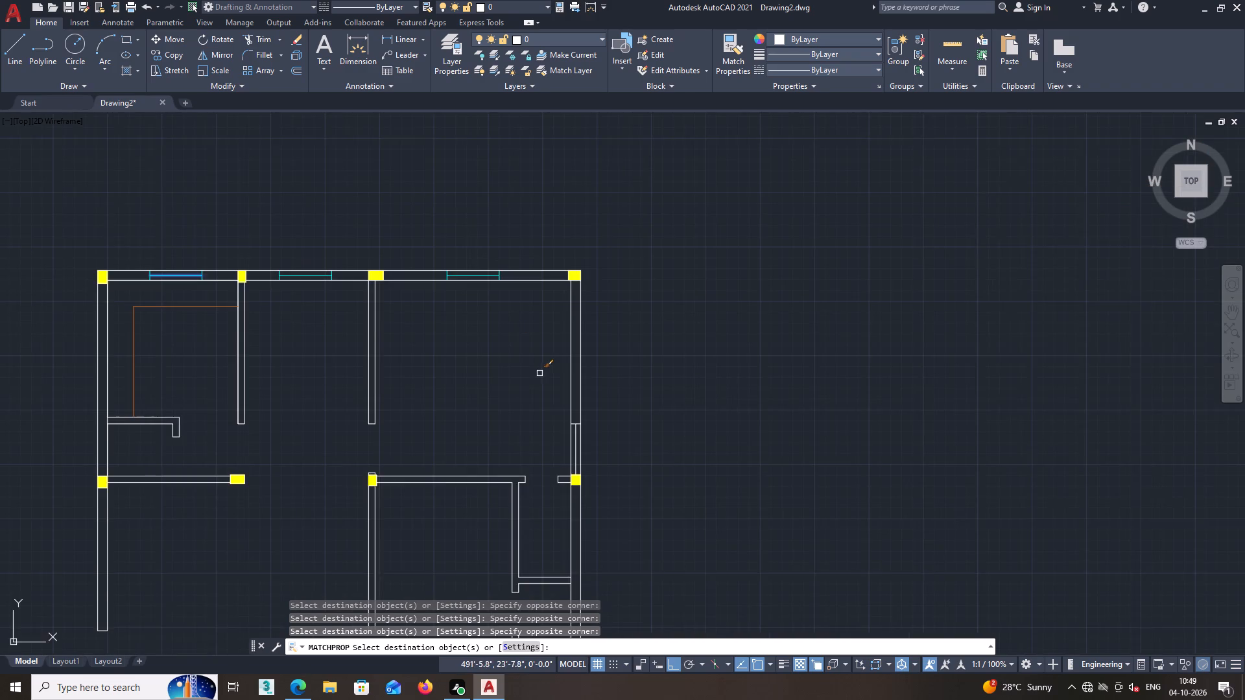
middle_click_drag(539, 359, 536, 293)
scroll(620, 396, "up", 3)
scroll(514, 385, "up", 1)
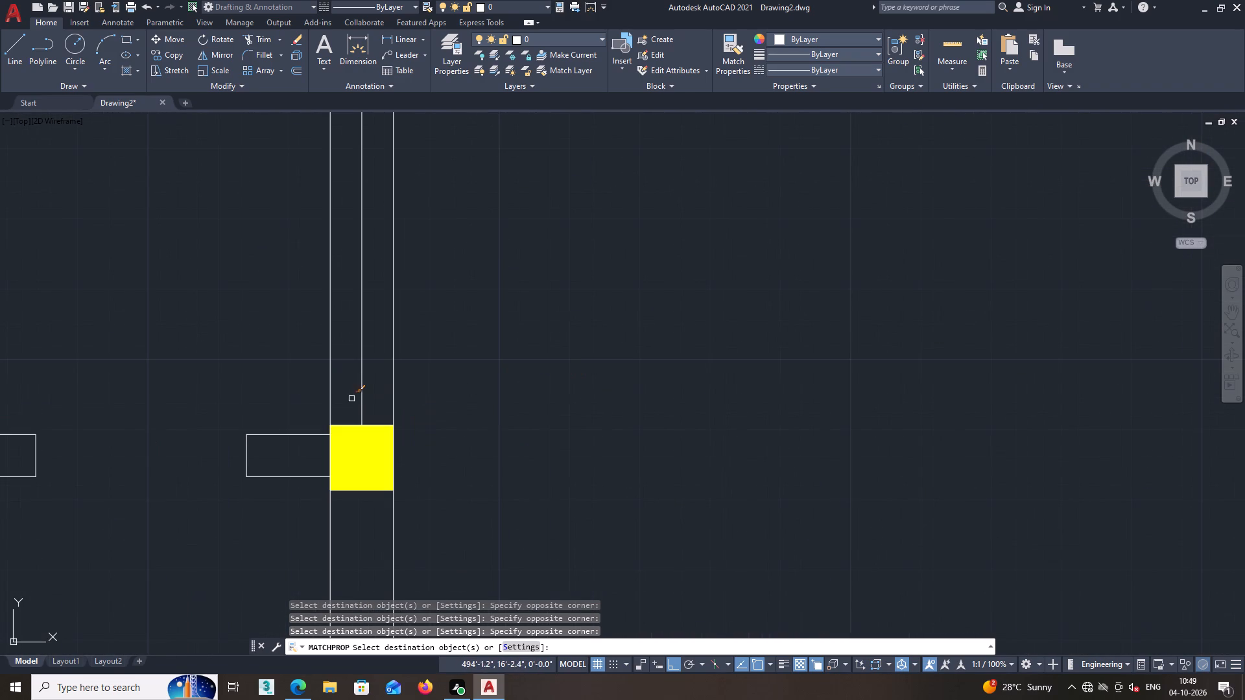
left_click(376, 399)
middle_click_drag(357, 301, 403, 559)
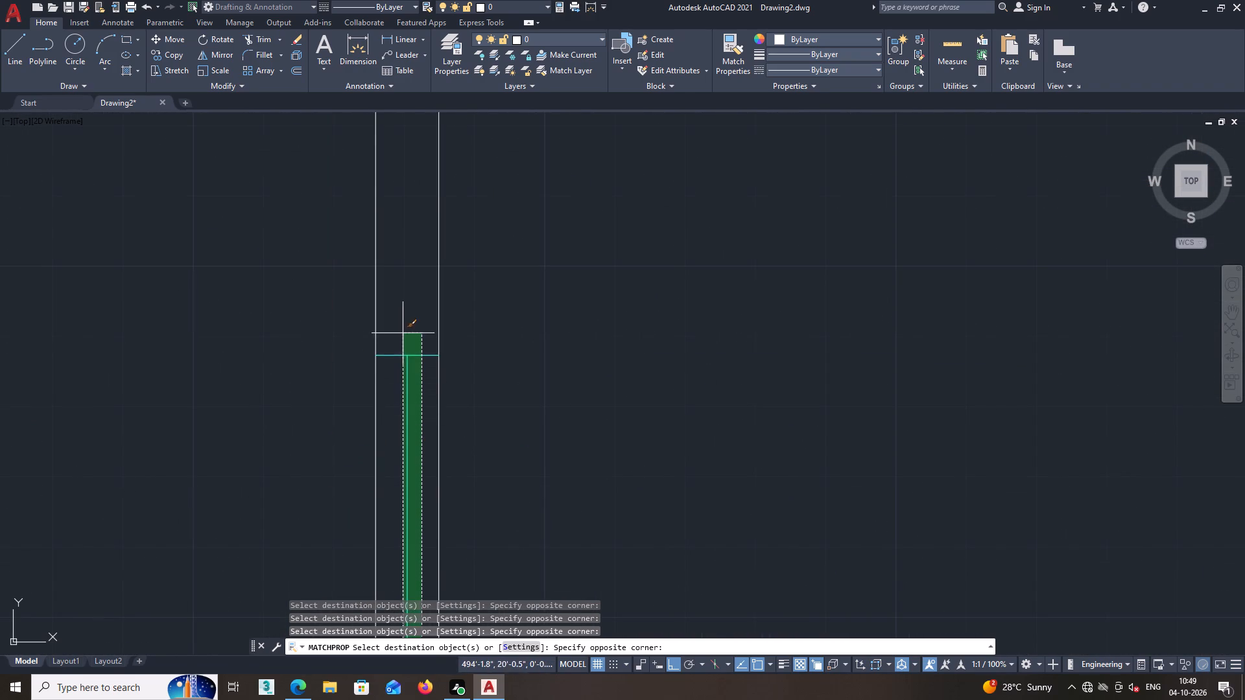
left_click(403, 332)
scroll(411, 353, "down", 2)
scroll(407, 481, "down", 1)
scroll(409, 492, "up", 1)
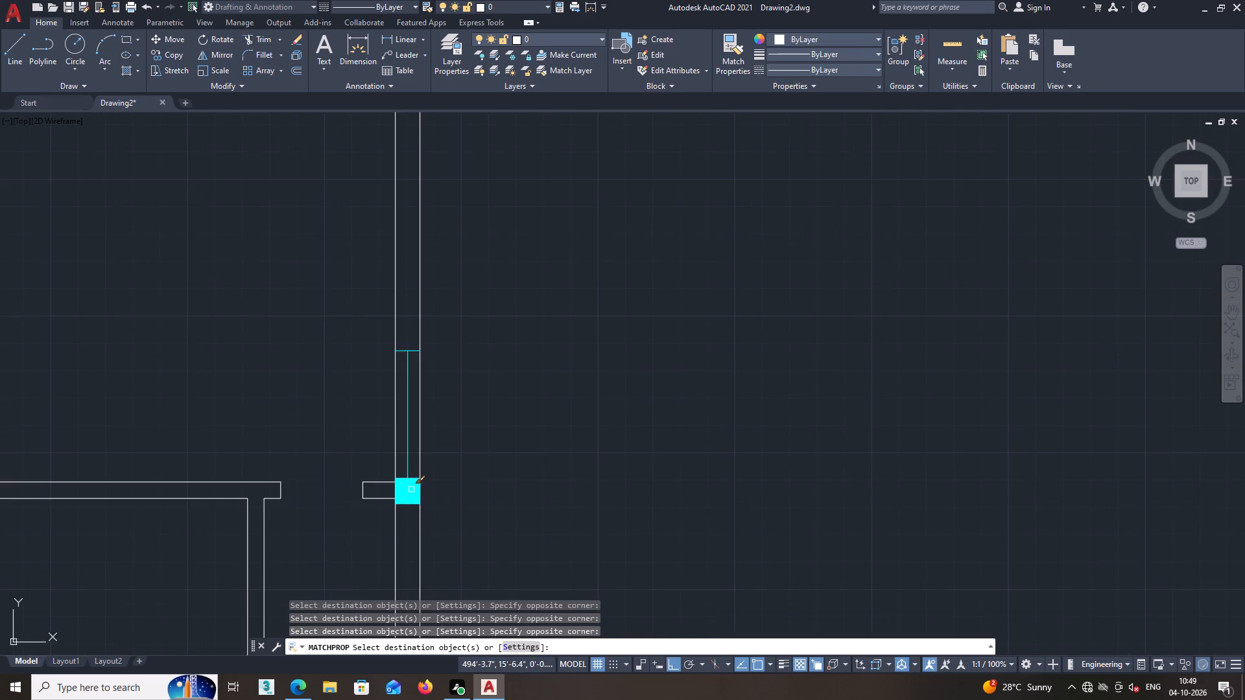
scroll(410, 481, "up", 2)
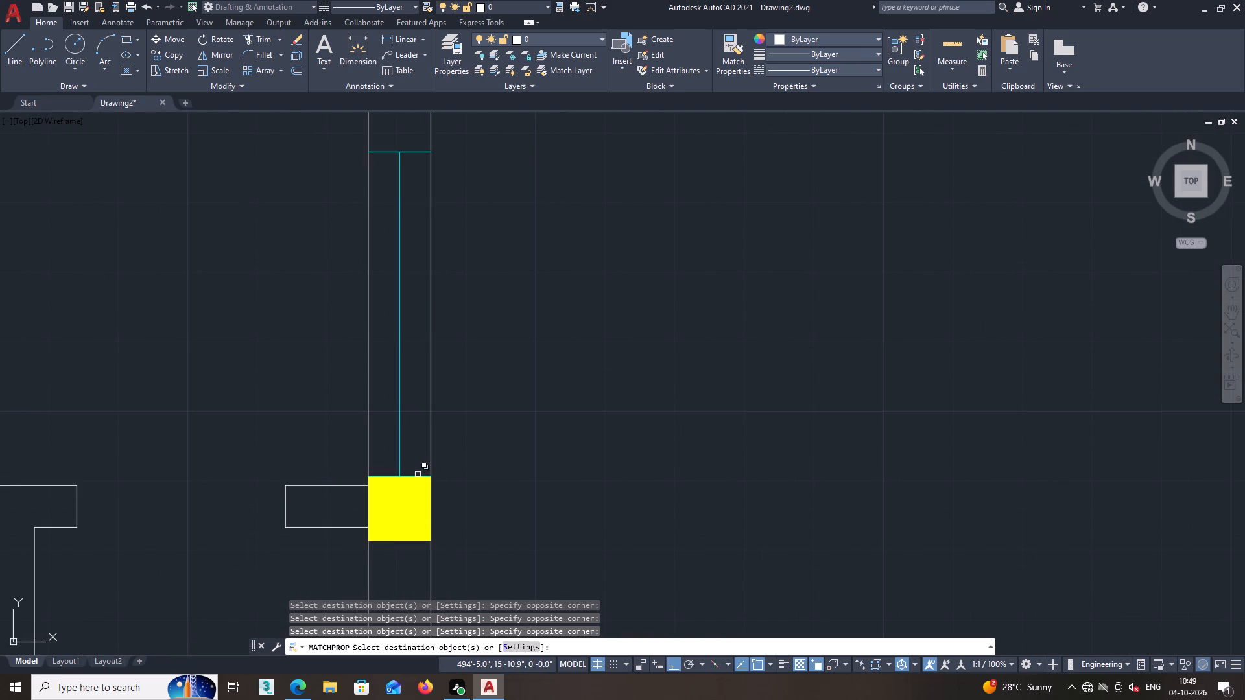
left_click(418, 474)
left_click(453, 524)
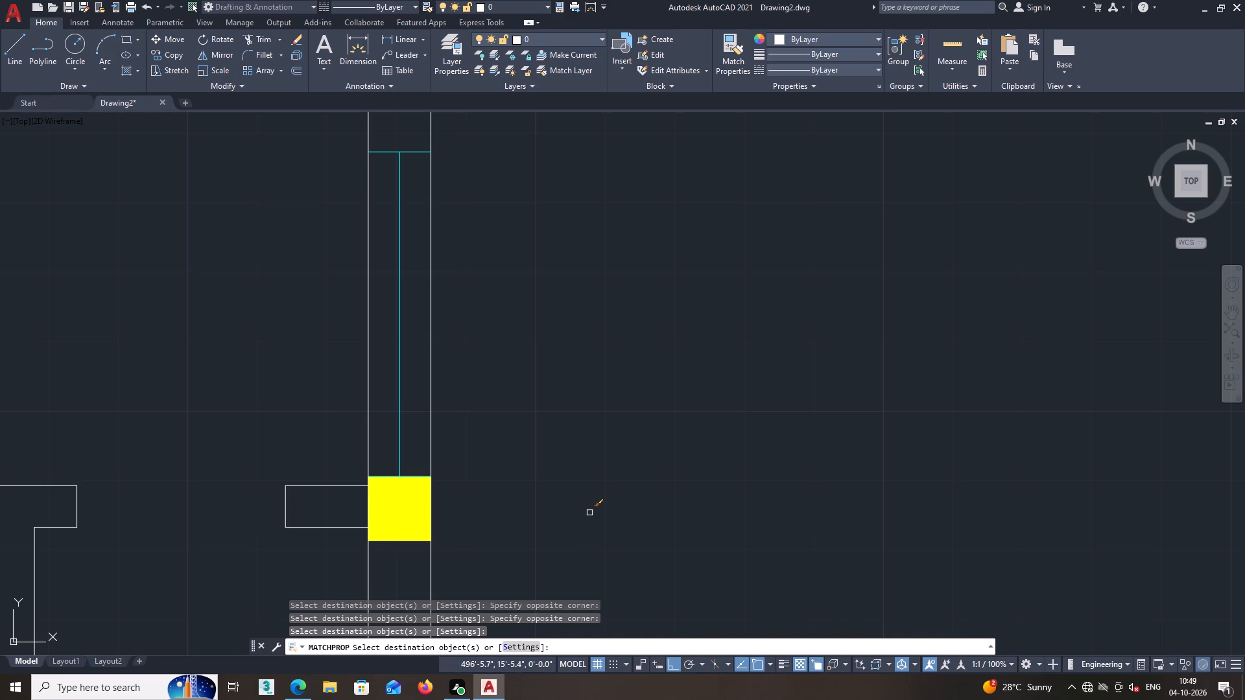
Draw a short horizontal line across the thickness of the left exterior wall beside the upper-left room.
scroll(589, 513, "down", 1)
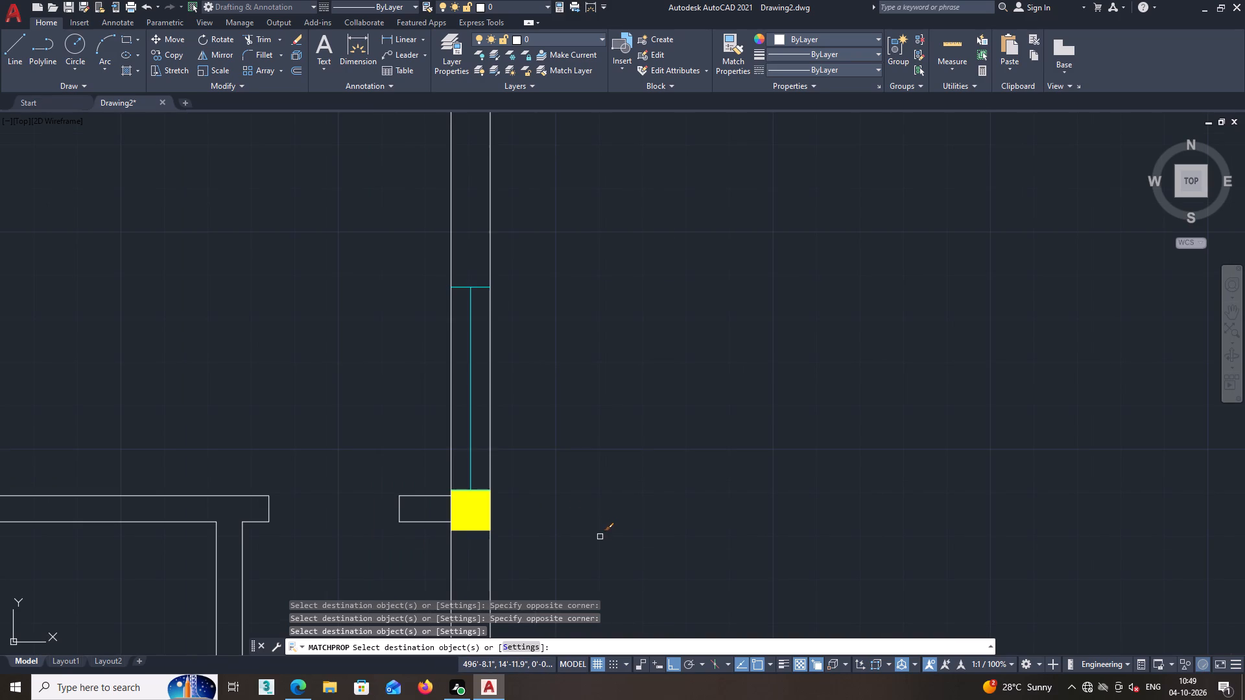
scroll(541, 560, "down", 2)
middle_click_drag(543, 565, 546, 547)
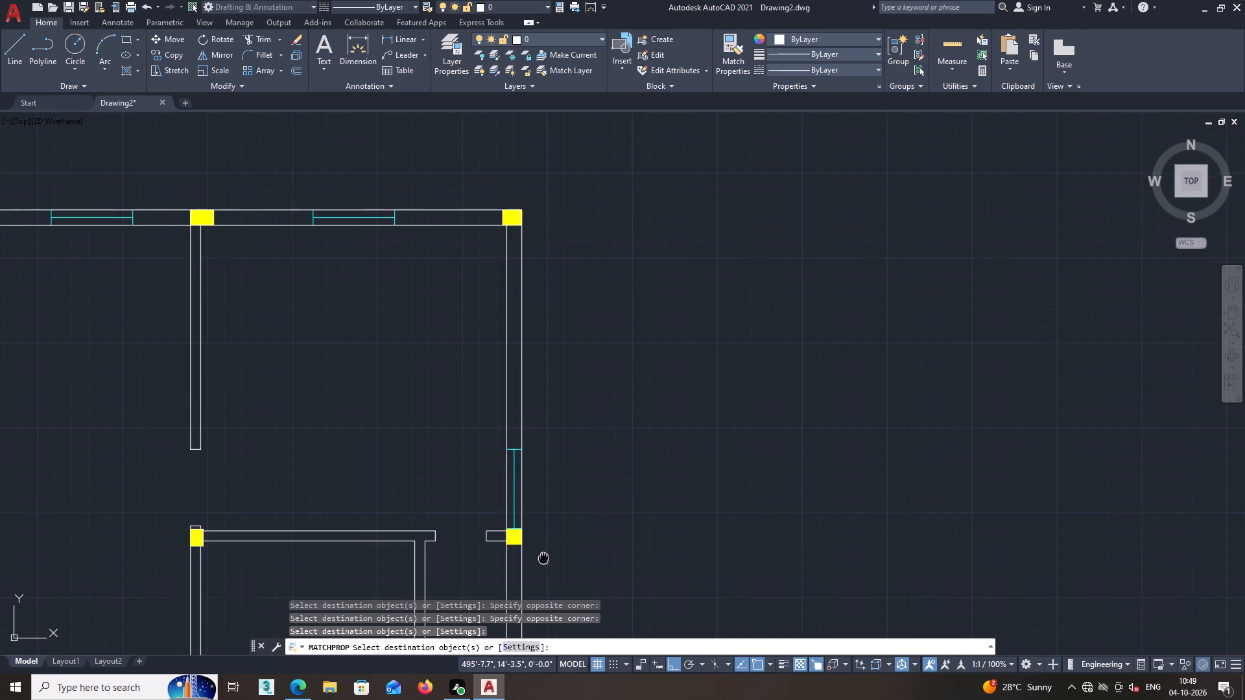
middle_click_drag(546, 547, 562, 412)
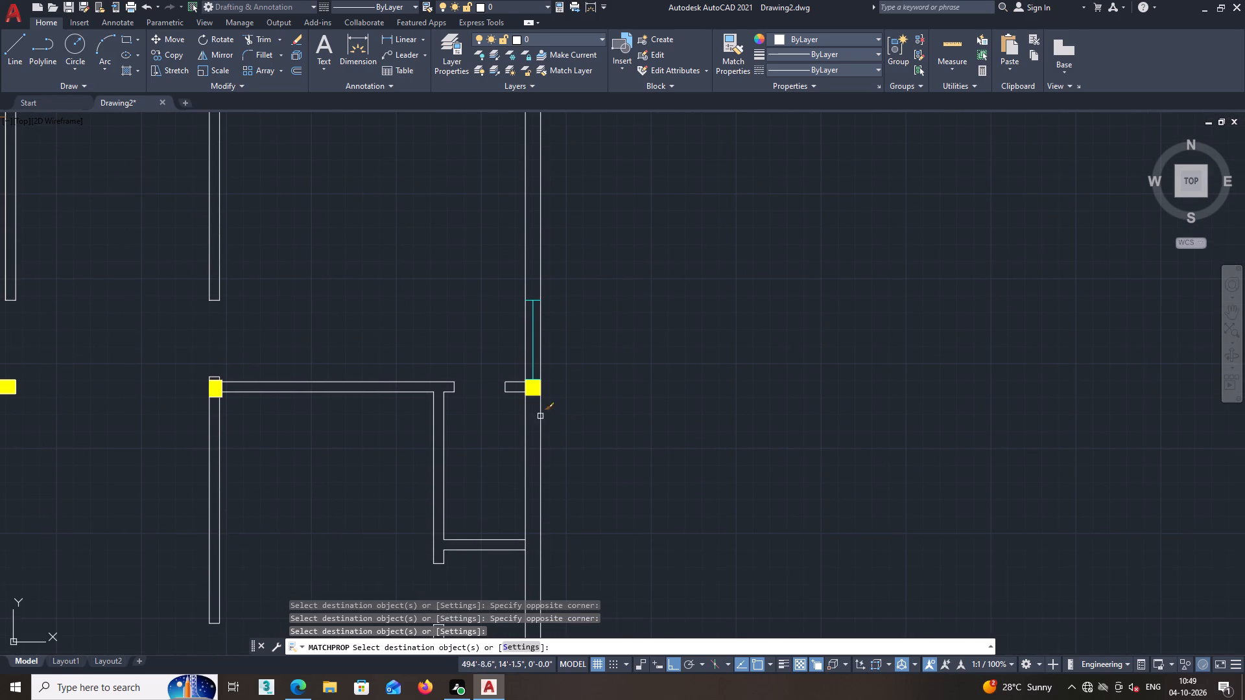
scroll(356, 321, "down", 2)
middle_click_drag(361, 319, 447, 373)
scroll(337, 384, "up", 2)
middle_click_drag(200, 376, 412, 430)
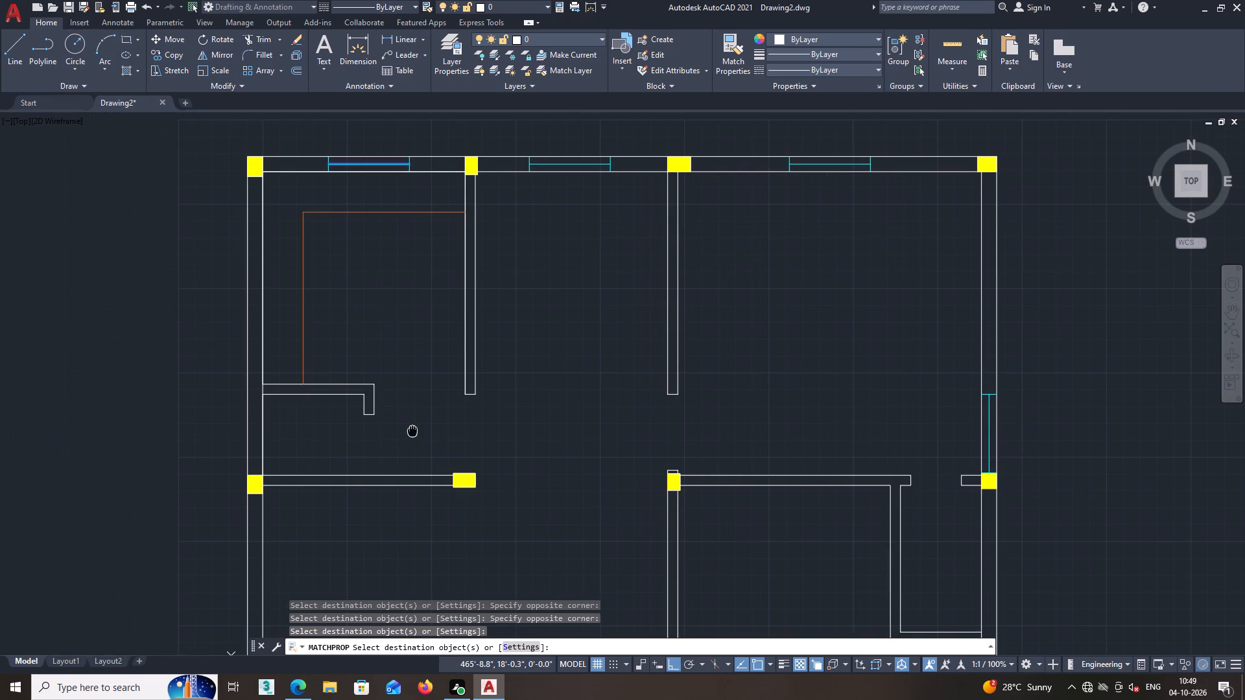
middle_click_drag(412, 430, 417, 463)
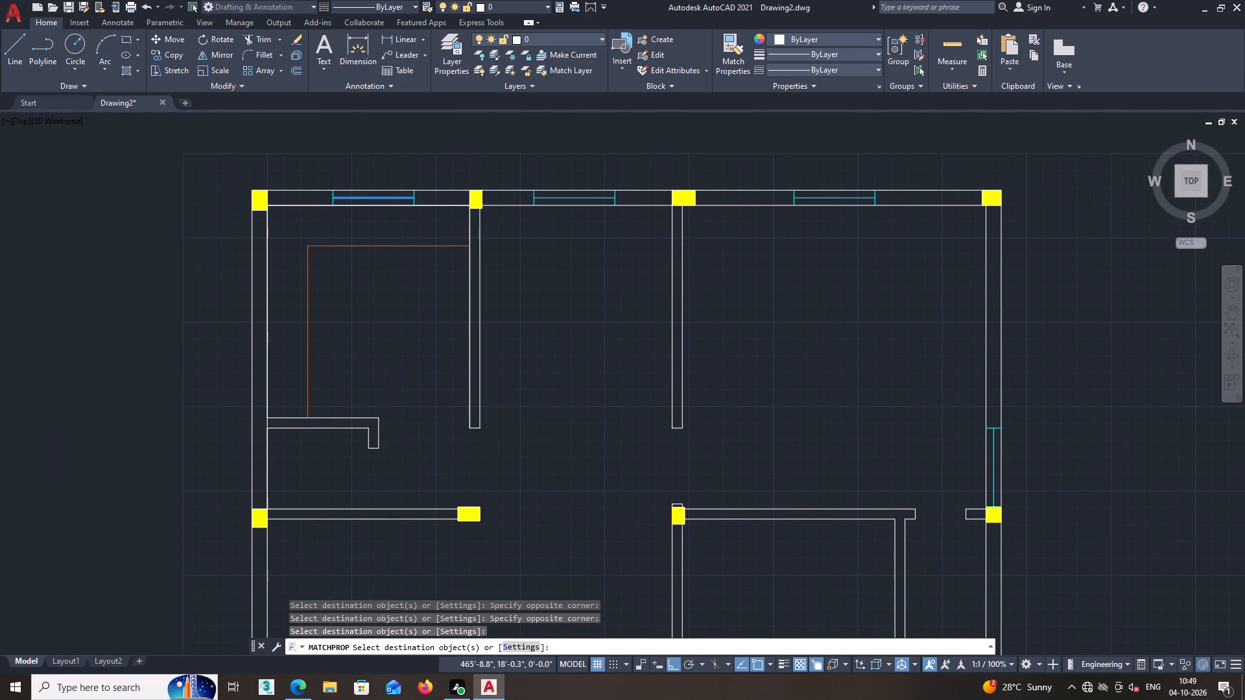
left_click(20, 36)
middle_click_drag(270, 382, 296, 449)
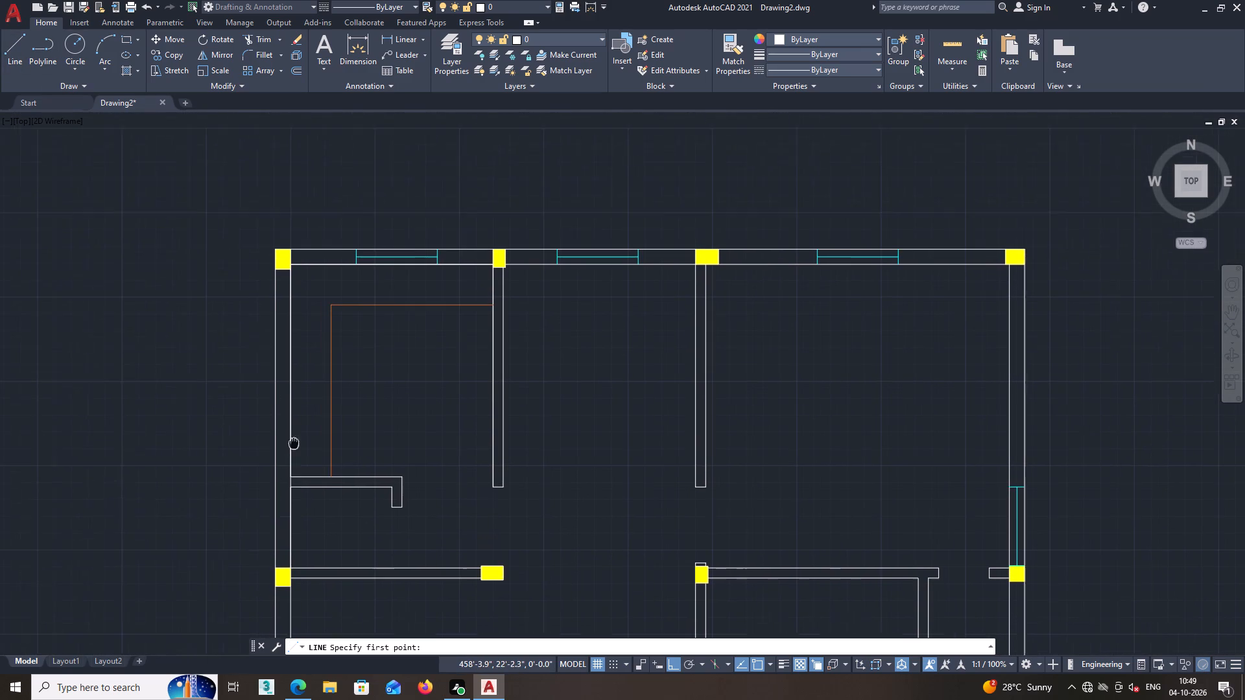
middle_click_drag(296, 449, 297, 452)
middle_click_drag(298, 451, 300, 504)
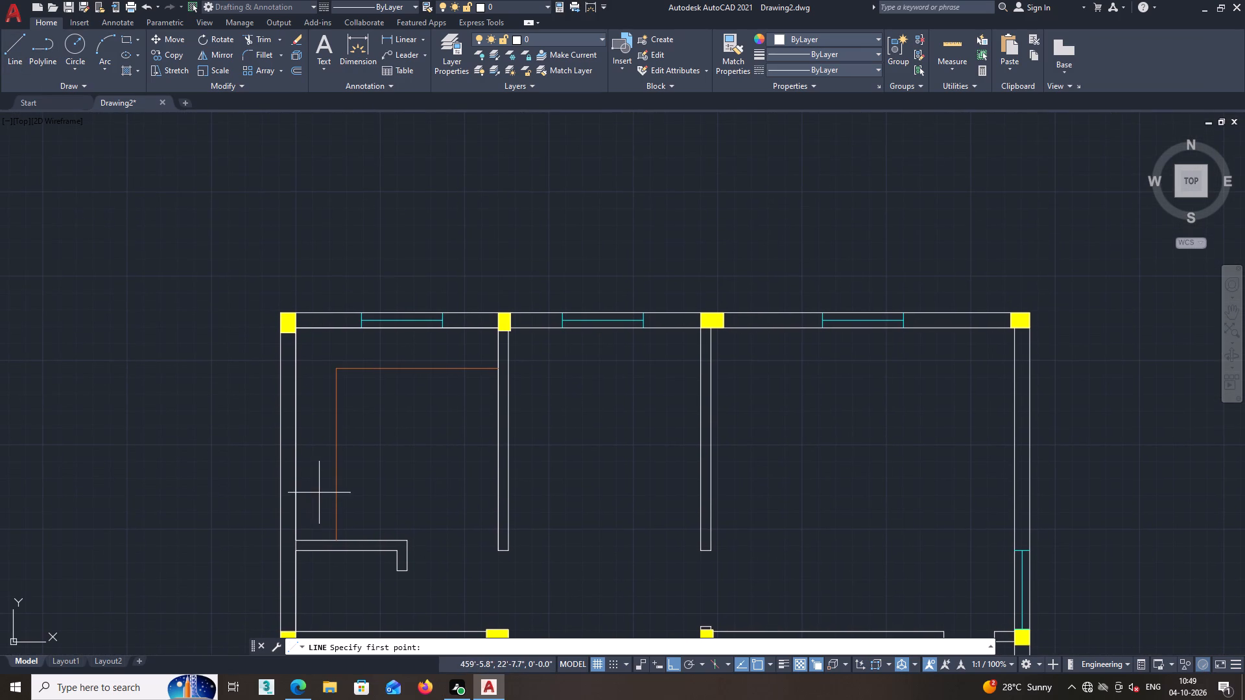
middle_click_drag(319, 493, 357, 506)
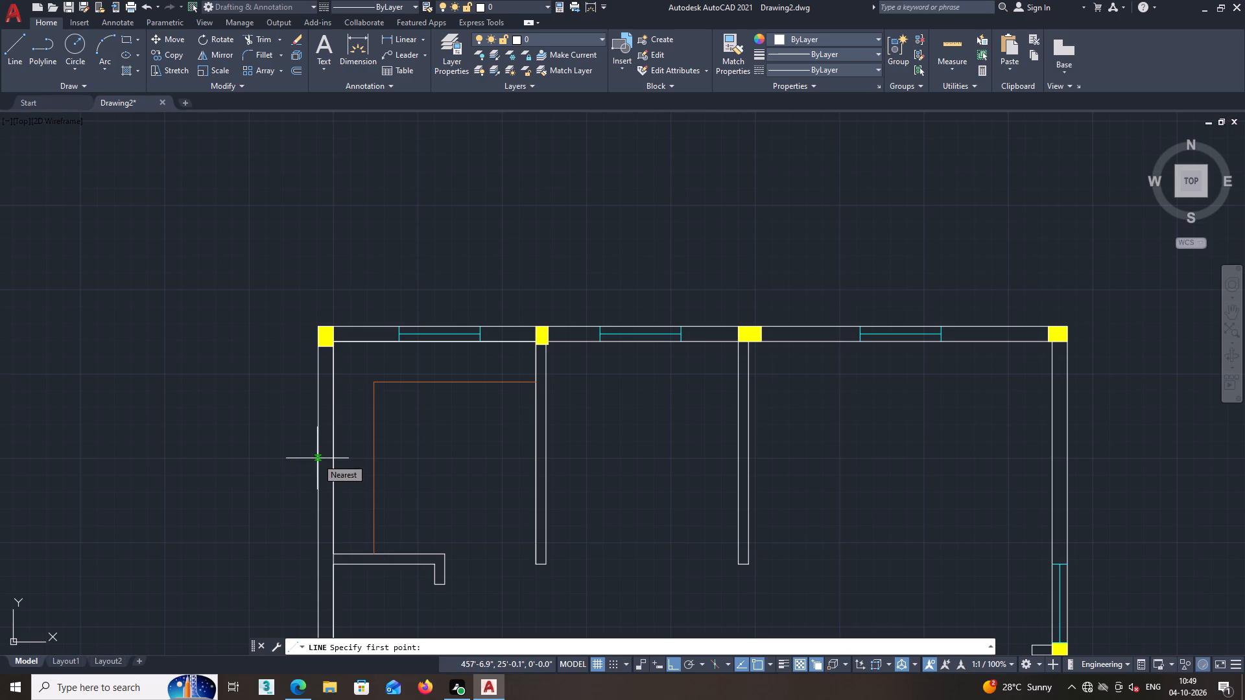
left_click(317, 458)
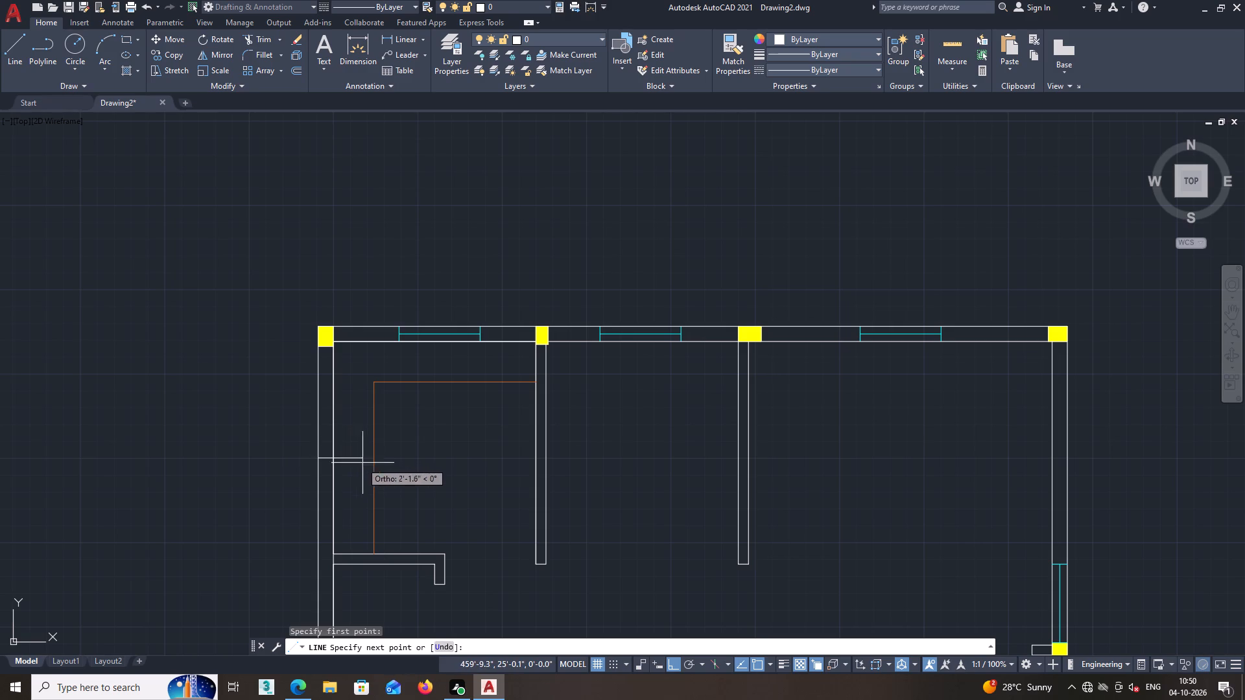
scroll(377, 461, "up", 3)
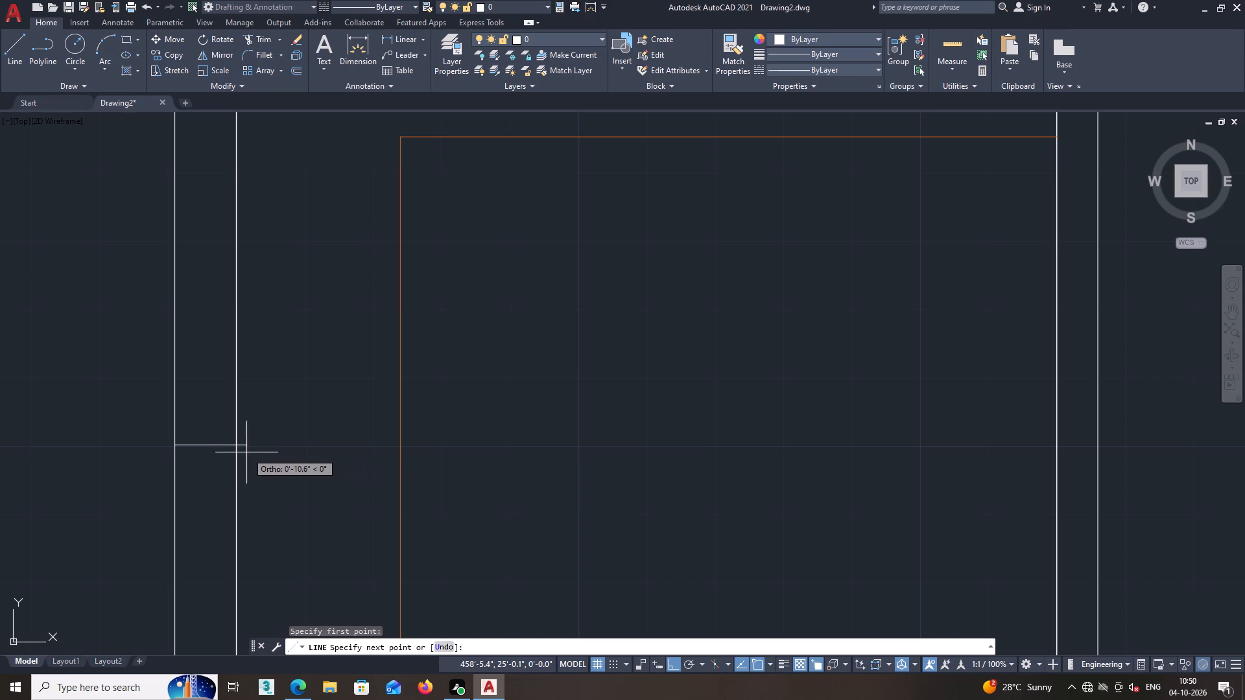
left_click(238, 446)
key("space")
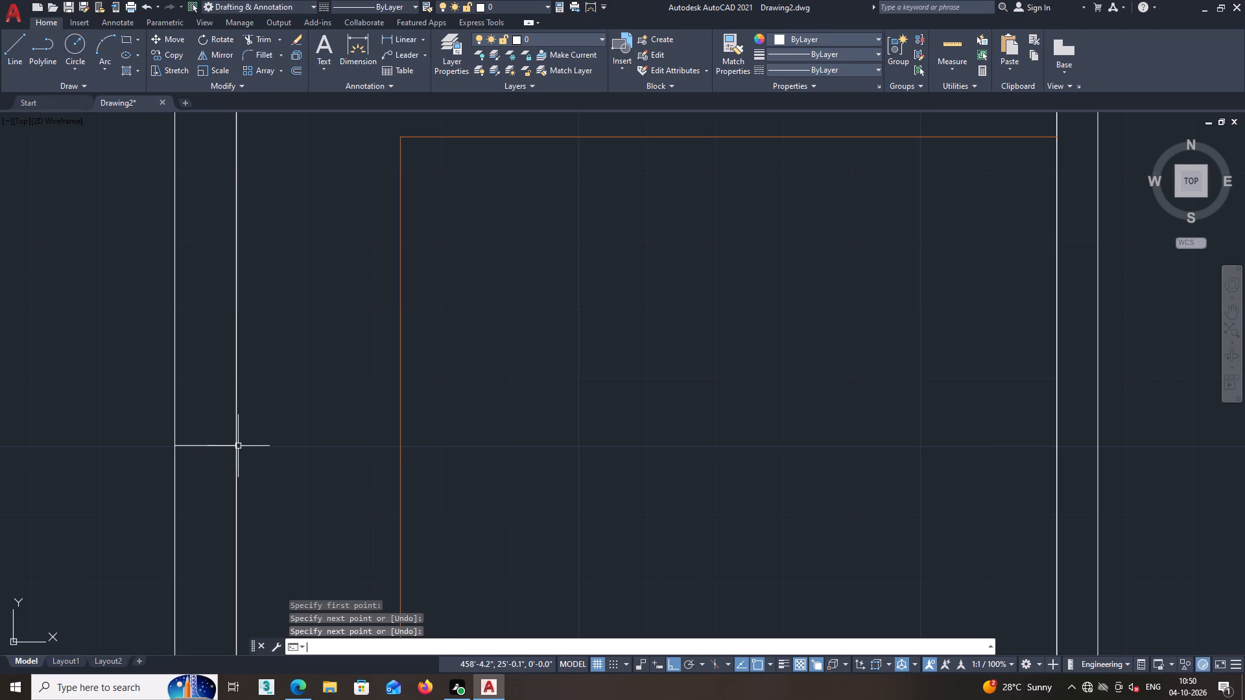
Offset the short line across the left exterior wall 2' downward to mark the window's other end.
left_click(296, 71)
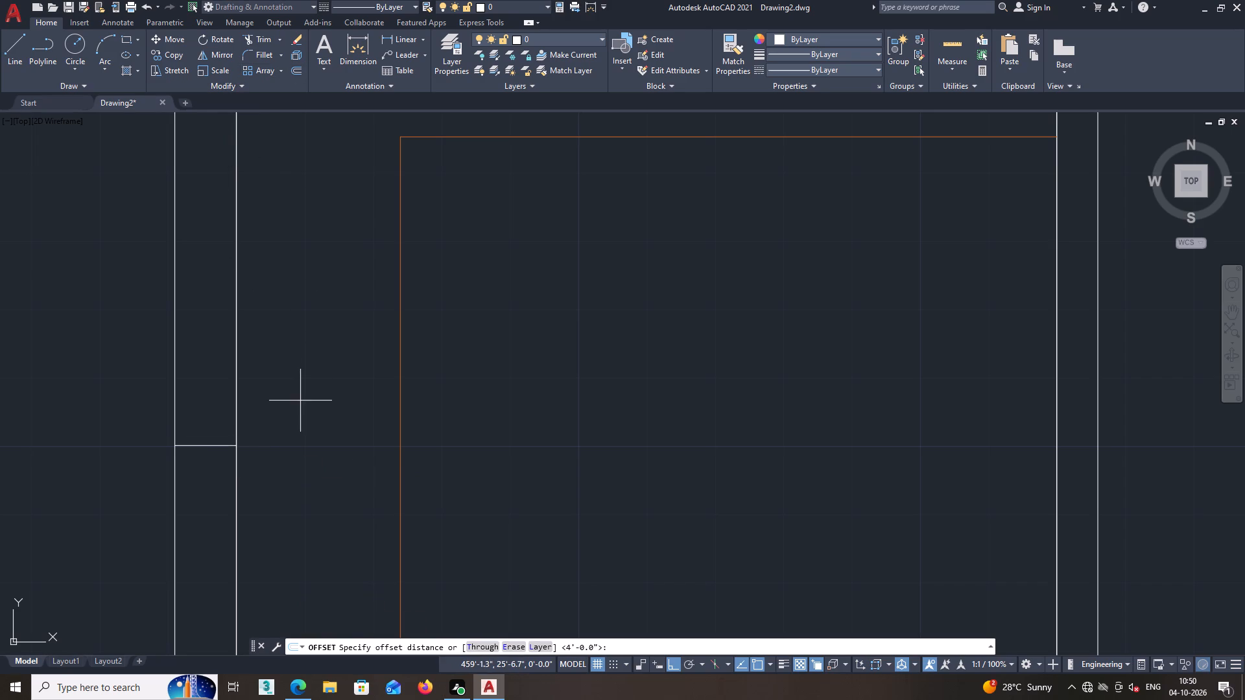
scroll(300, 411, "down", 3)
middle_click_drag(308, 451, 313, 402)
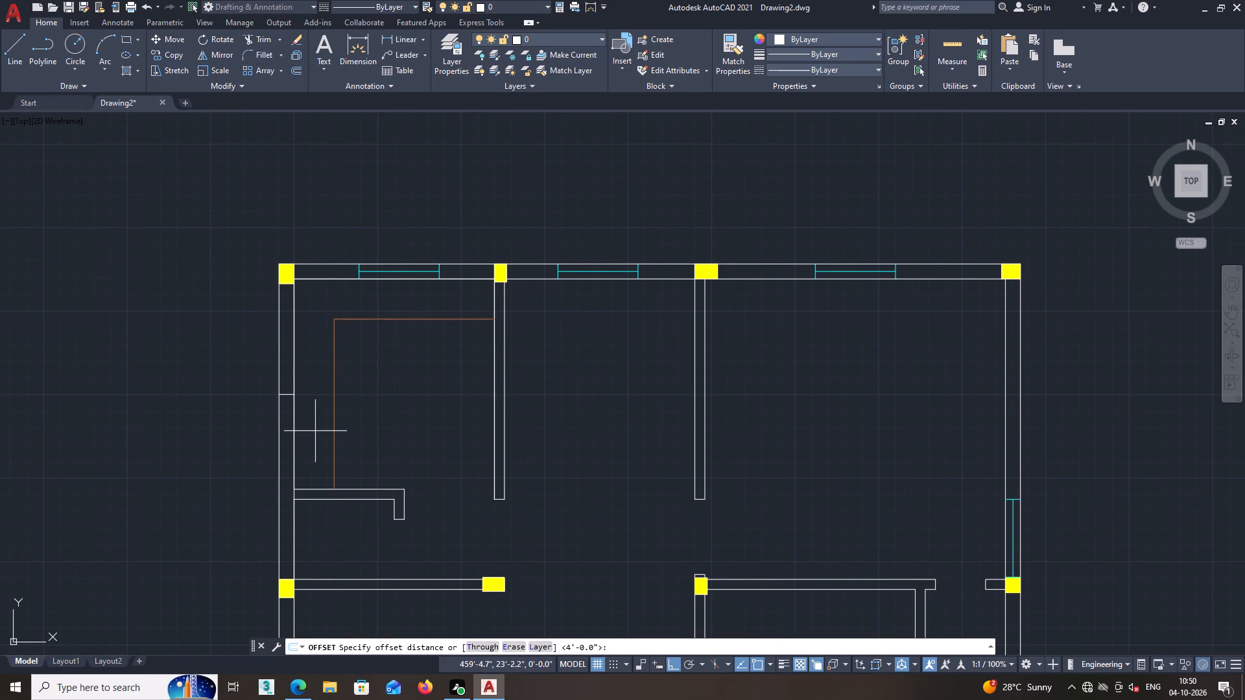
scroll(288, 425, "up", 1)
type("2'")
key("Return")
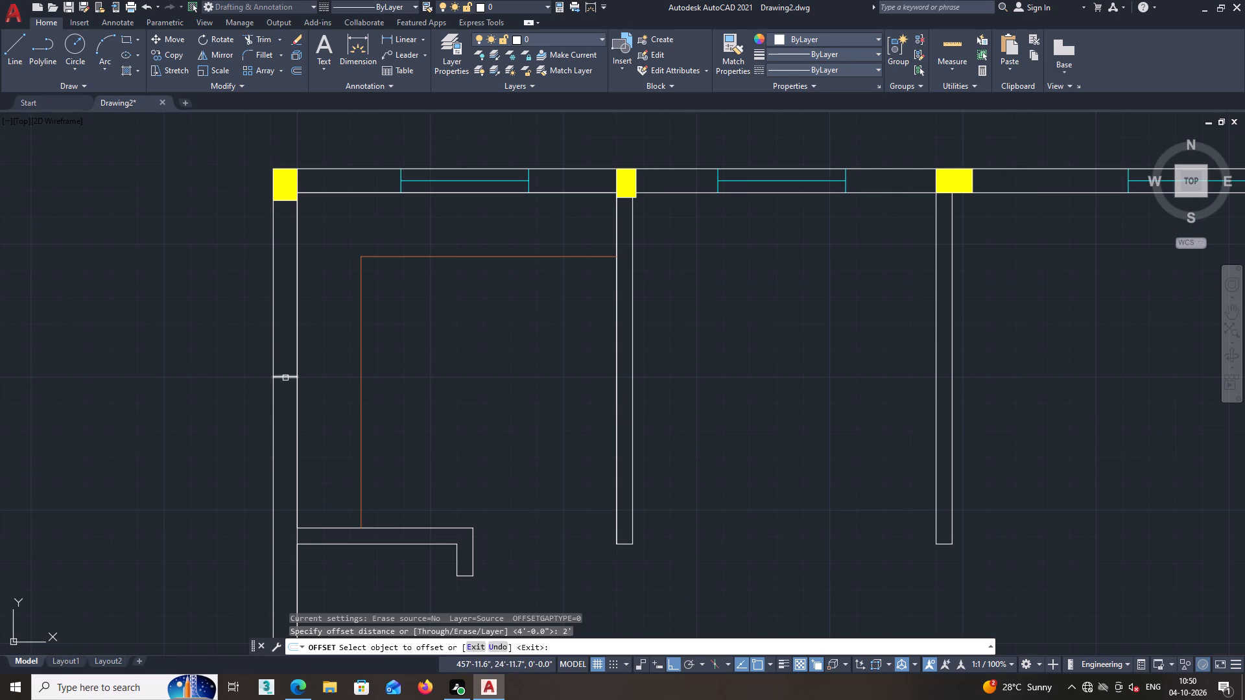
left_click(285, 378)
left_click(283, 428)
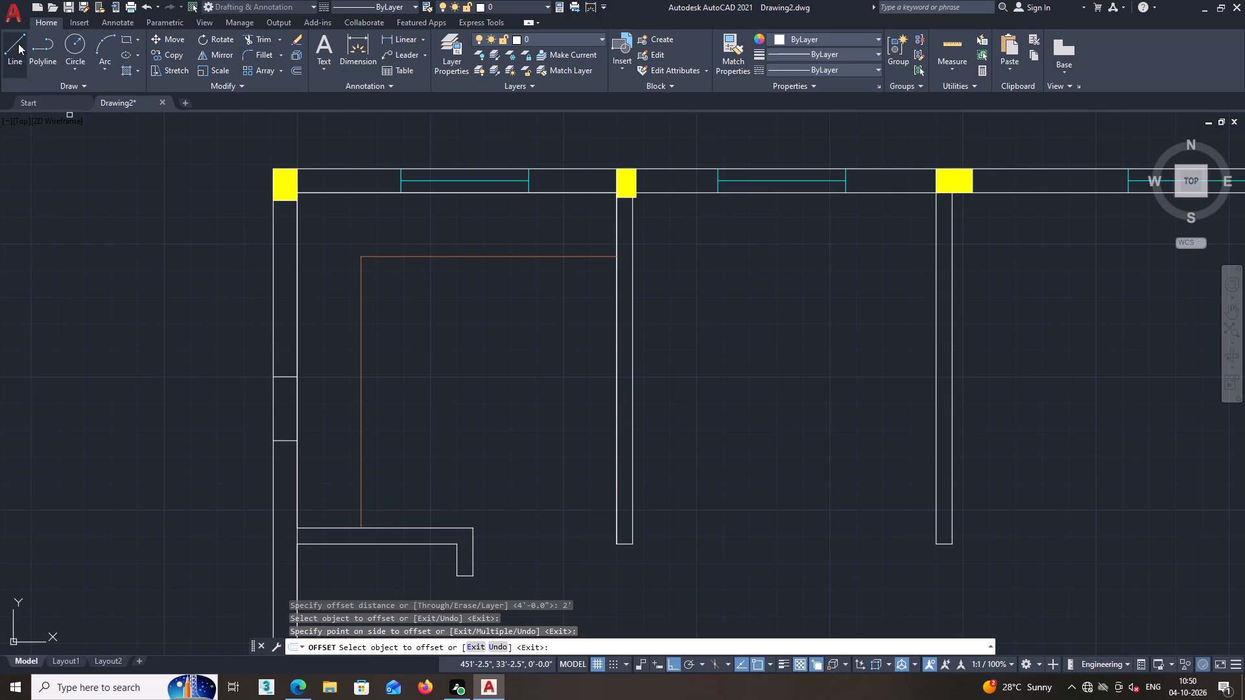
Draw the window's vertical centre line between the midpoints of its two end lines in the left exterior wall.
left_click(16, 38)
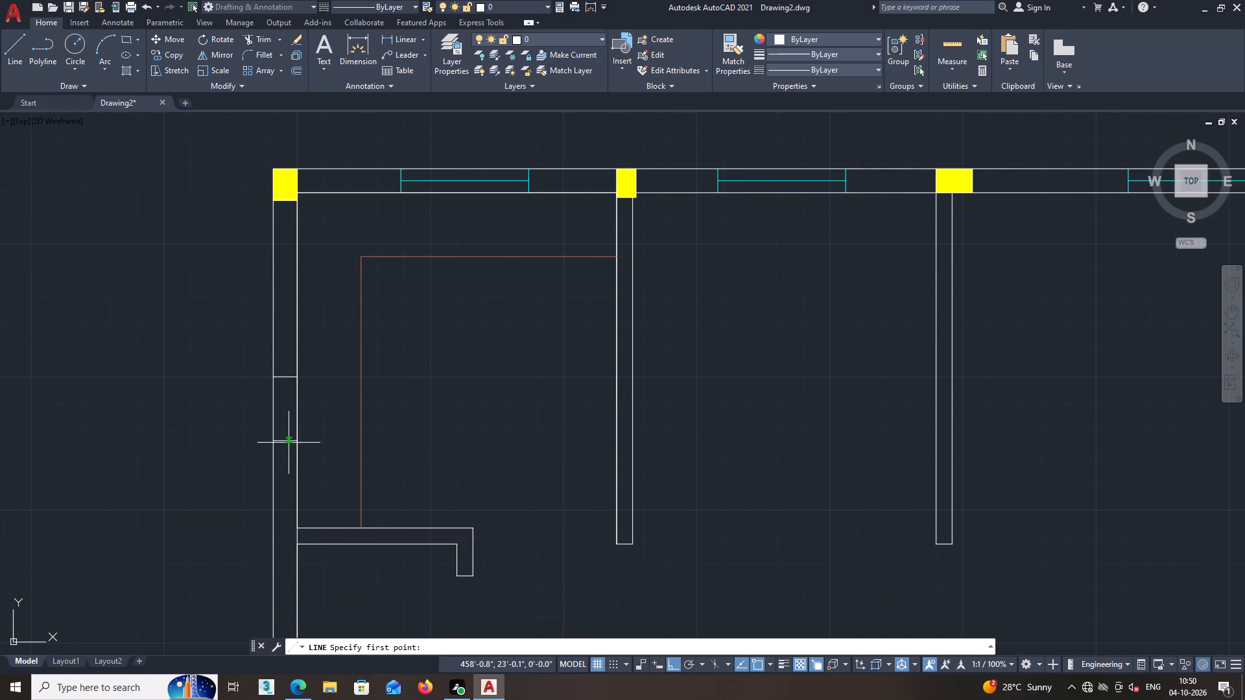
left_click(285, 442)
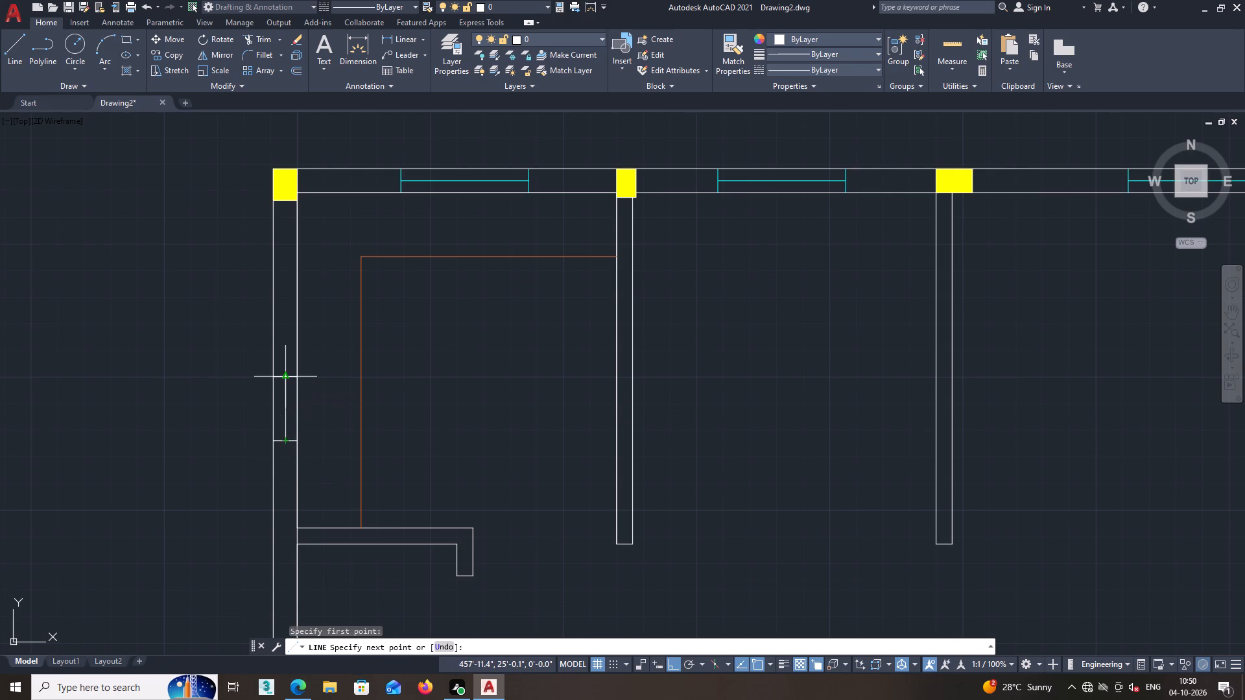
left_click(284, 376)
key("space")
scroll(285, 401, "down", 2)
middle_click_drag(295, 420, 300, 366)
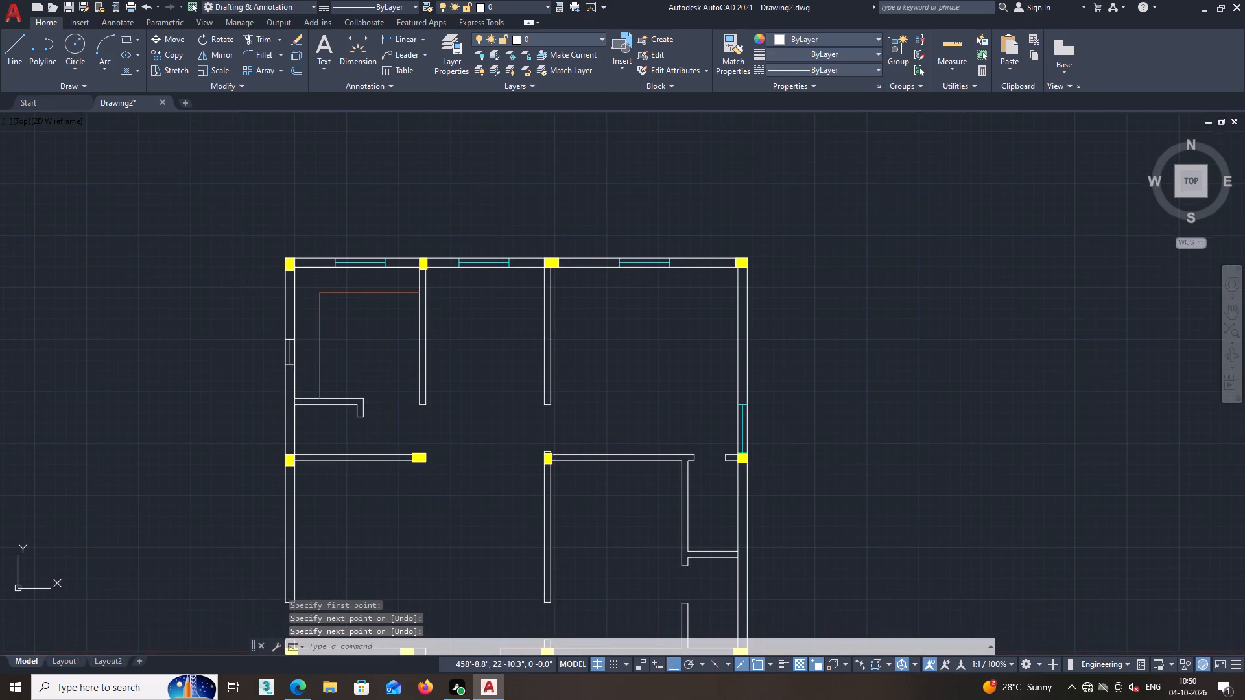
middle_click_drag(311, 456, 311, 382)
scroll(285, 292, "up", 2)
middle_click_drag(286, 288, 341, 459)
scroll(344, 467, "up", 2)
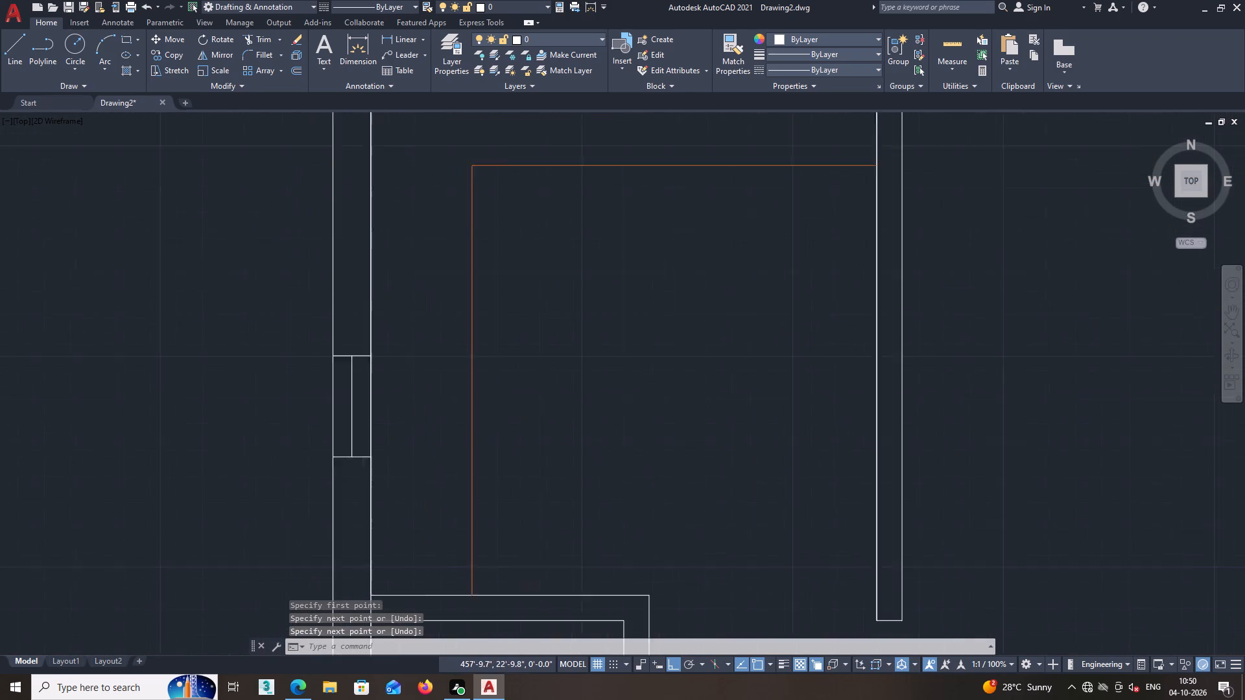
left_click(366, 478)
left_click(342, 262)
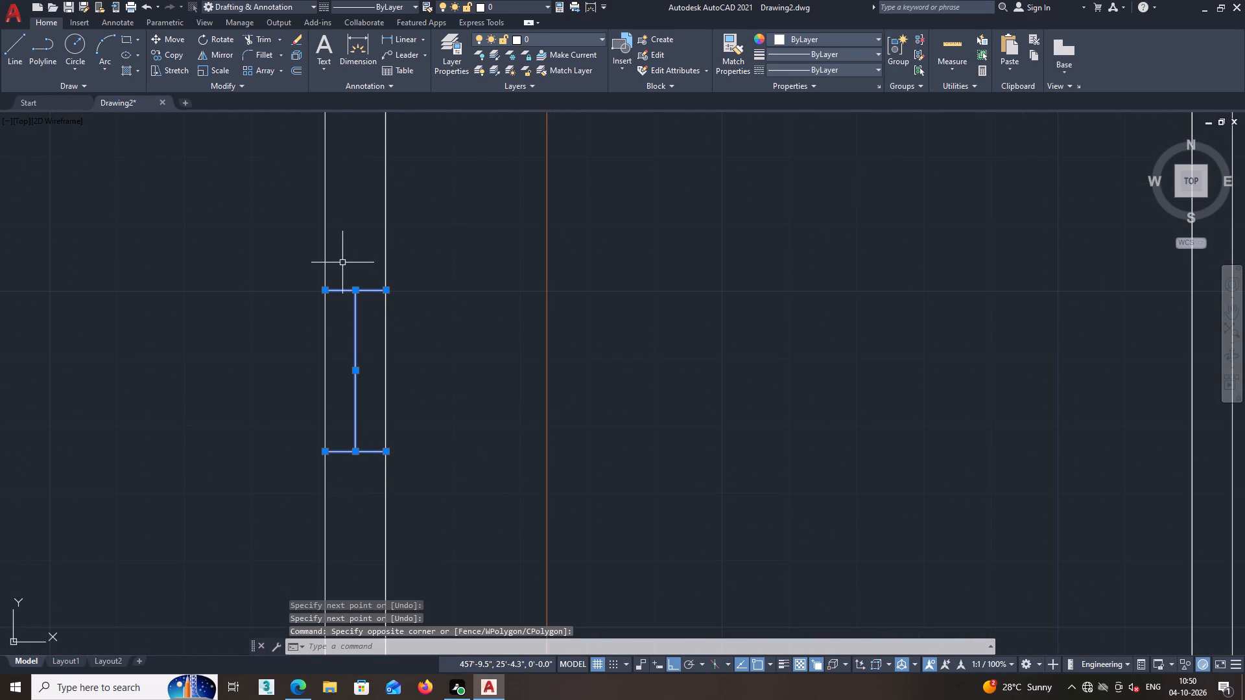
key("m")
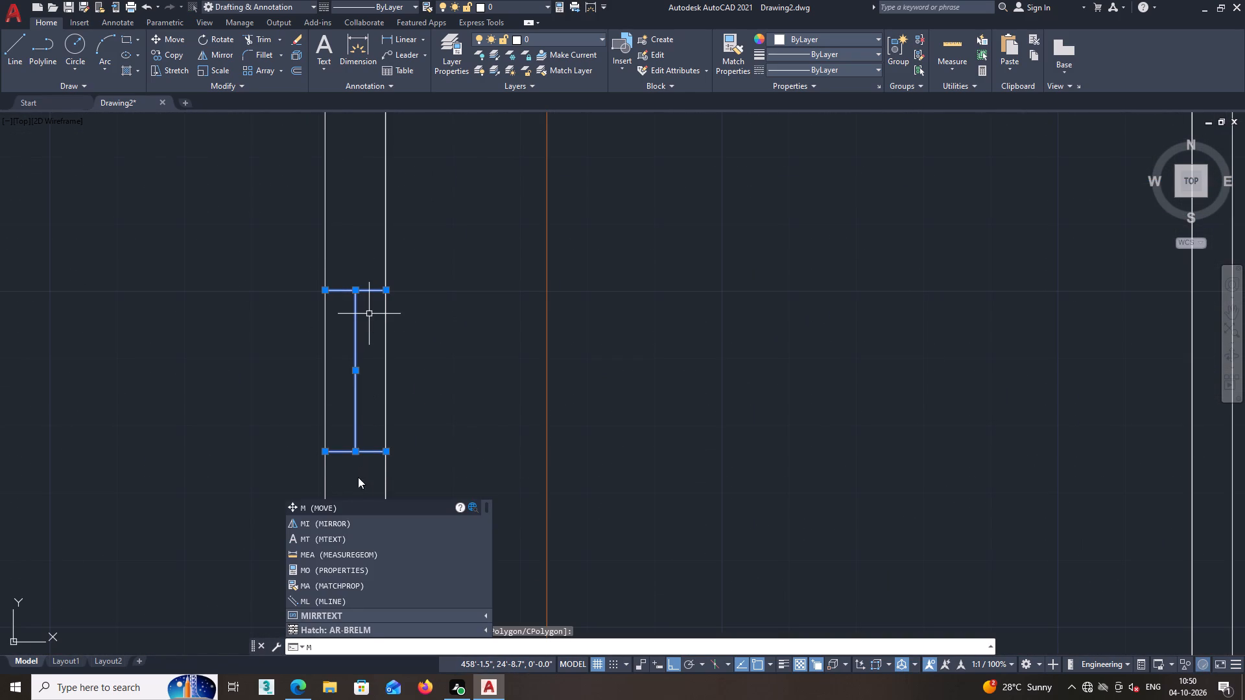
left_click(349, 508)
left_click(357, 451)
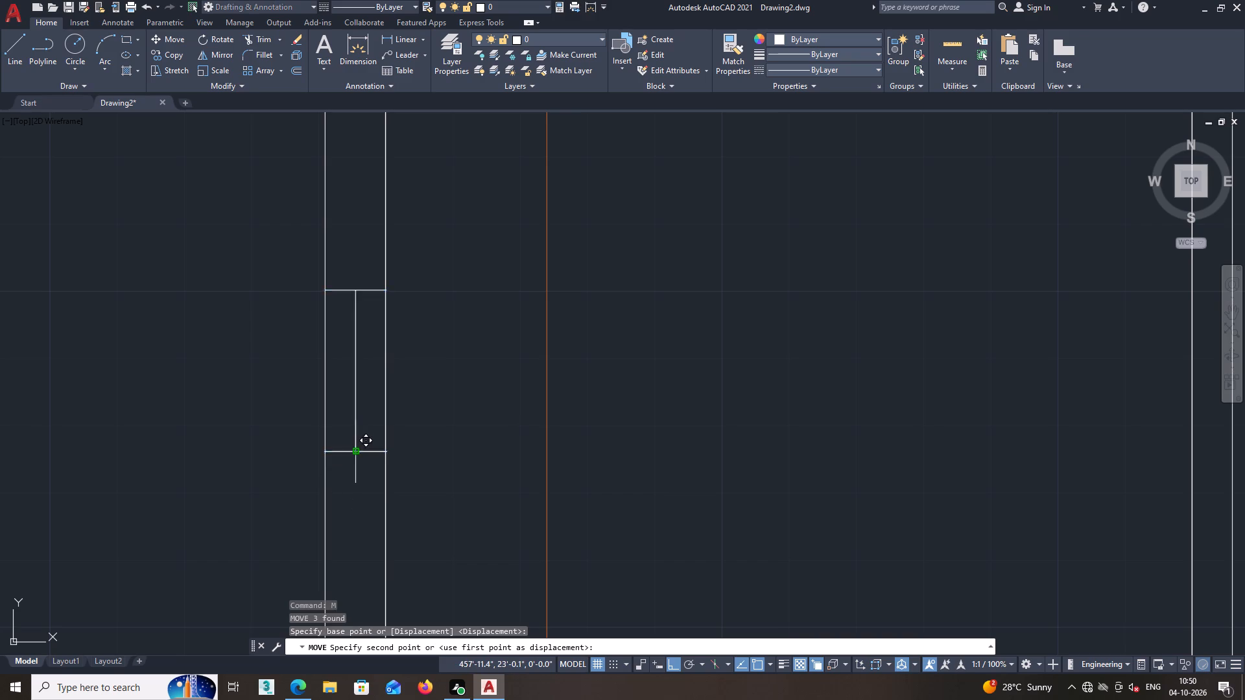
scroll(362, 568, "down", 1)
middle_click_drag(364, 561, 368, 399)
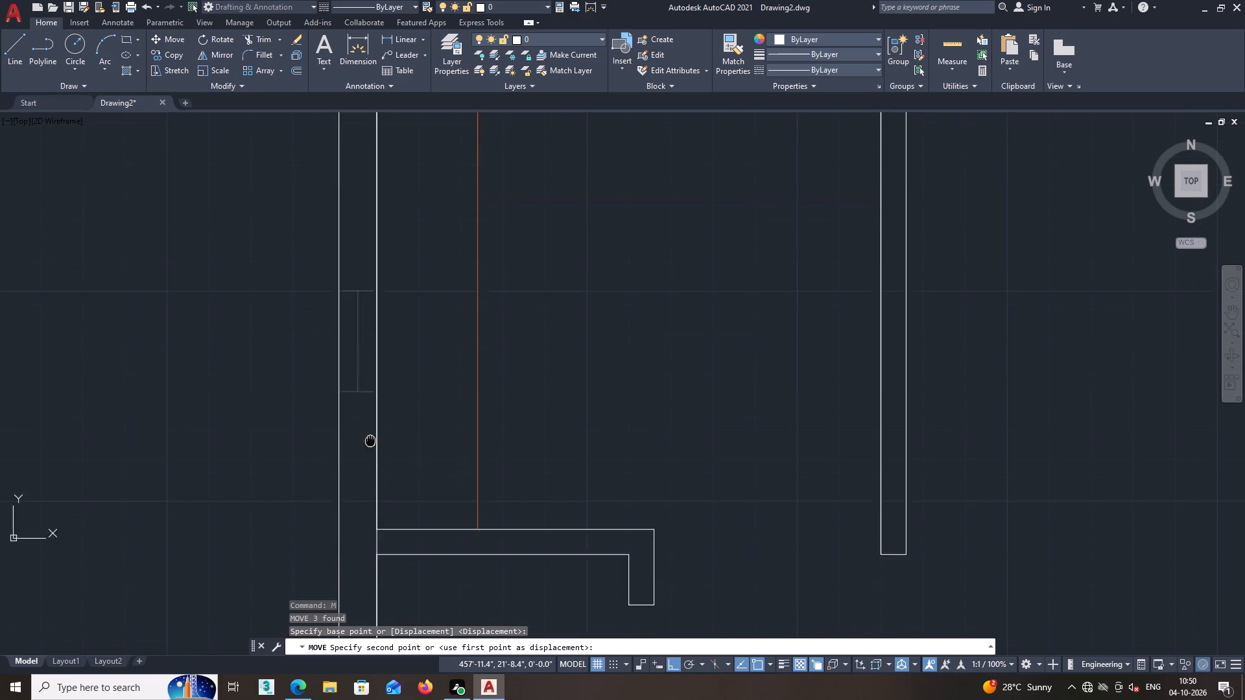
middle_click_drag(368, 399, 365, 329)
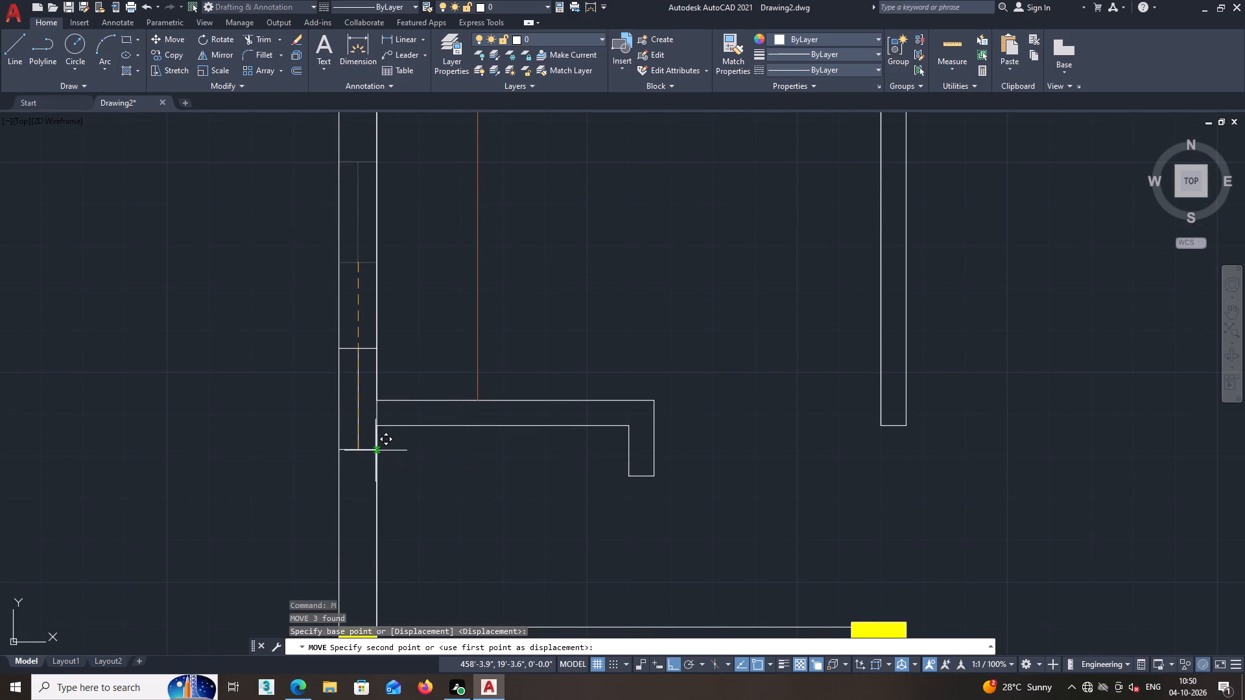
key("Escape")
Copy the three-line window symbol about 6' straight down the left exterior wall, between the L-shaped partition and the column.
middle_click_drag(359, 281, 359, 287)
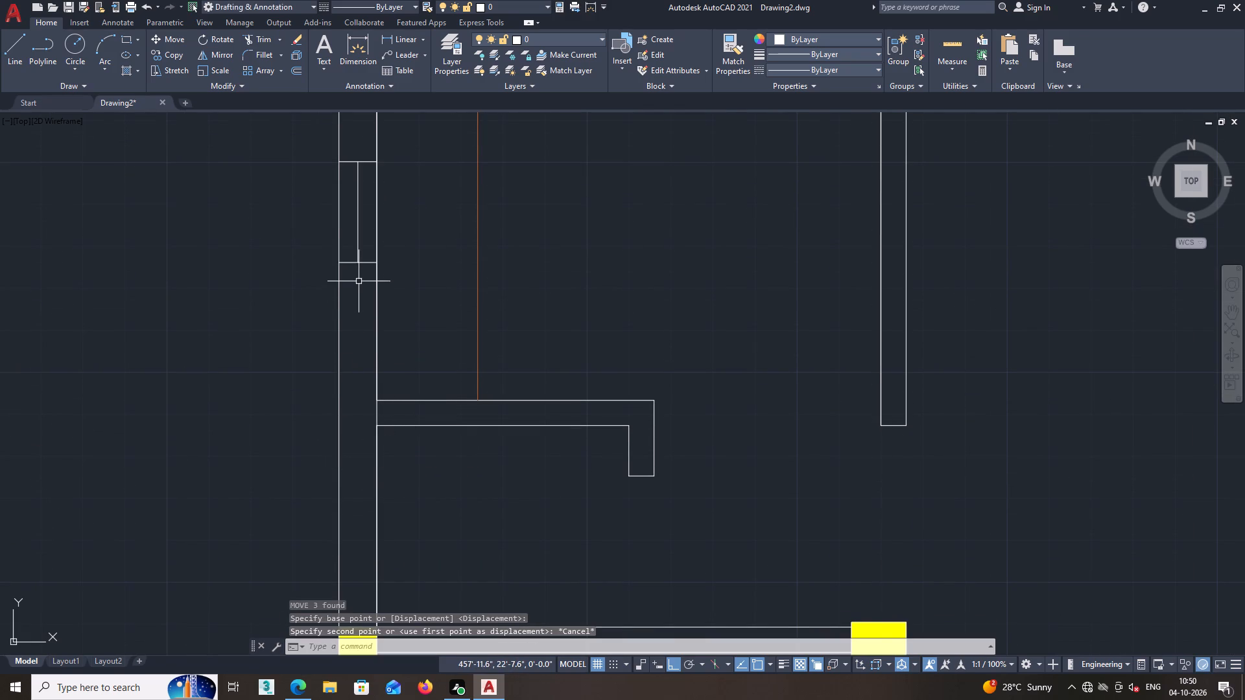
middle_click_drag(359, 287, 385, 488)
scroll(385, 467, "up", 2)
left_click(393, 506)
left_click(359, 186)
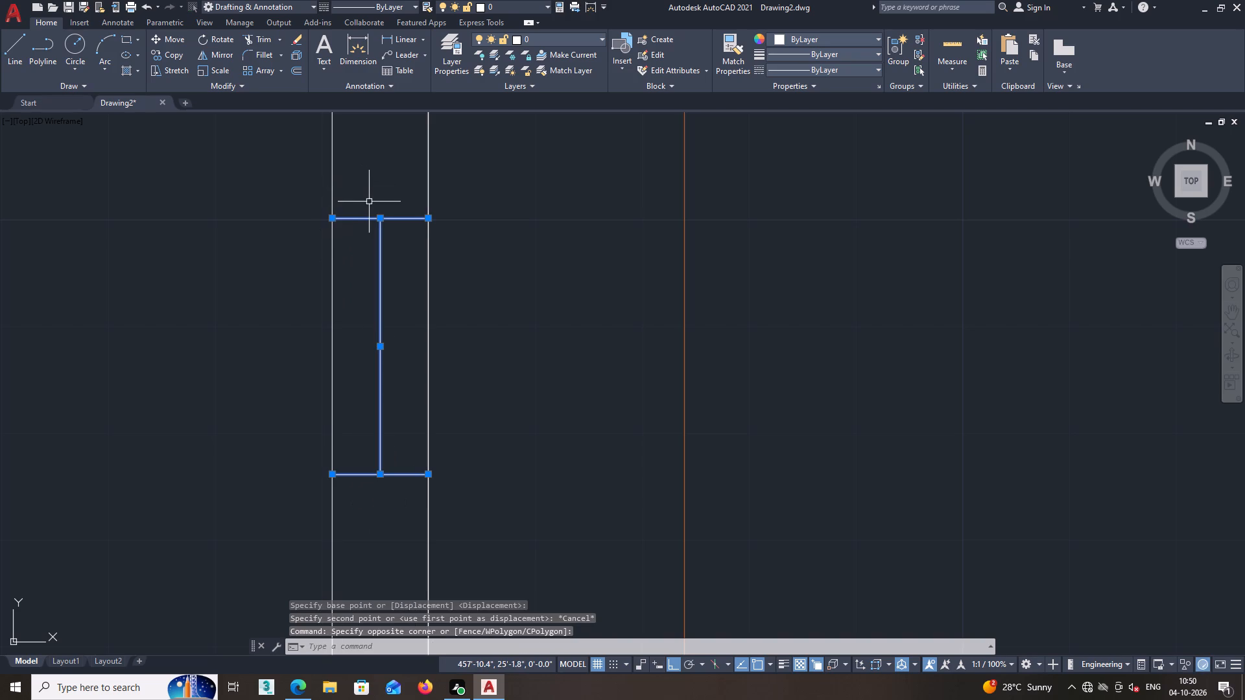
type("cop")
key("y")
key("Return")
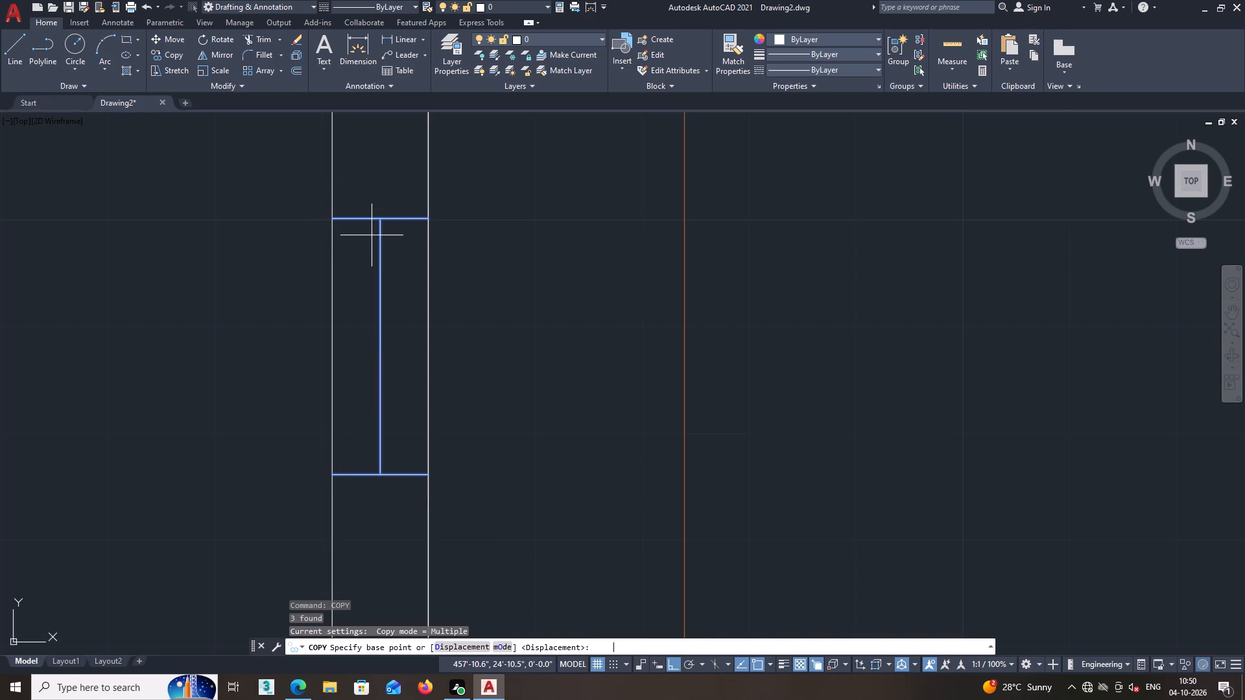
left_click(381, 475)
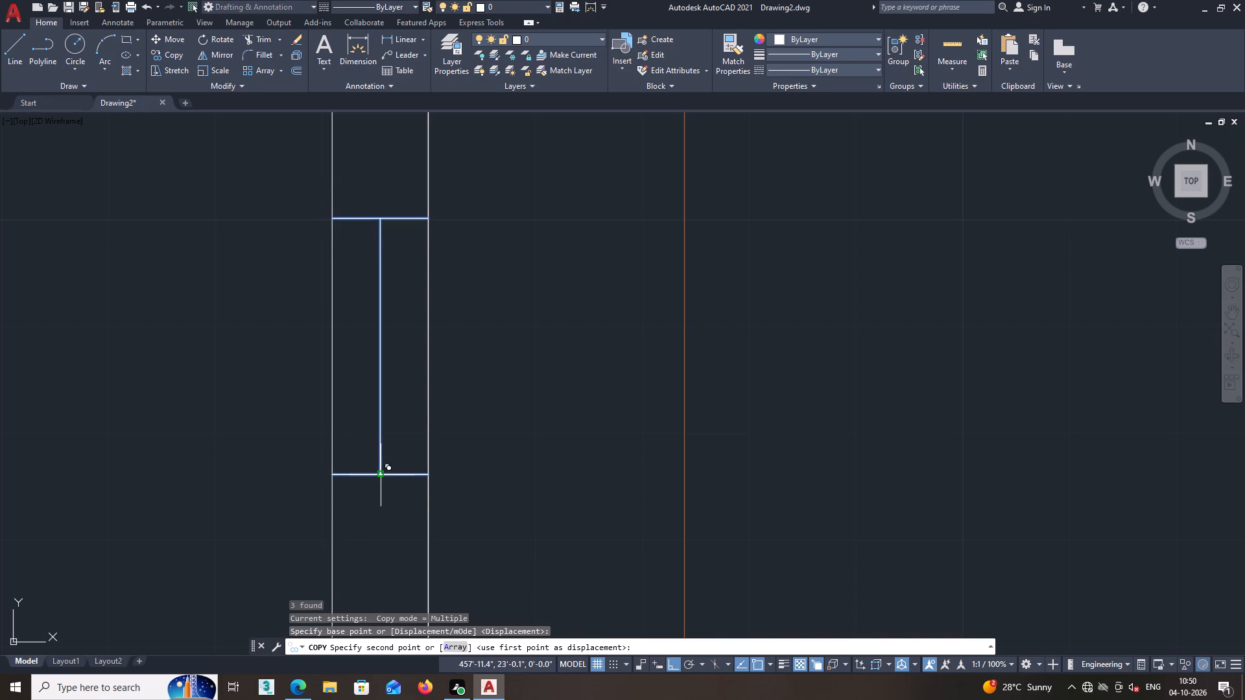
scroll(391, 531, "down", 3)
middle_click_drag(390, 527, 449, 308)
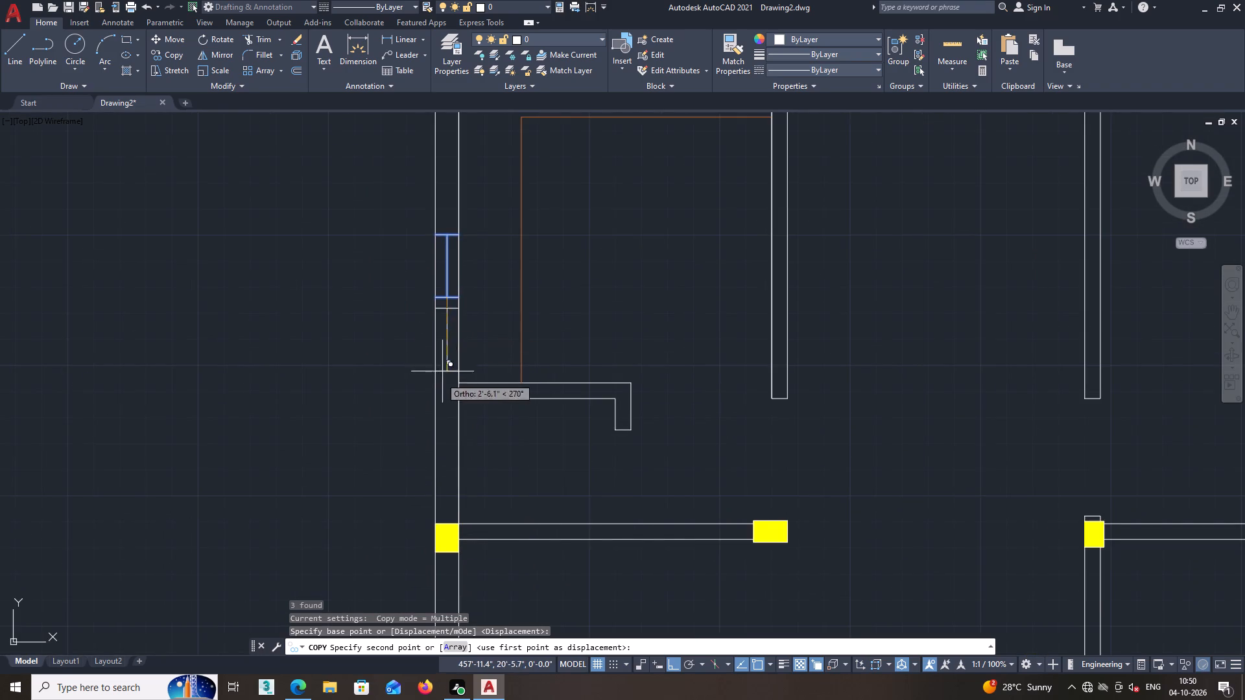
middle_click_drag(454, 496, 462, 451)
middle_click_drag(479, 510, 476, 464)
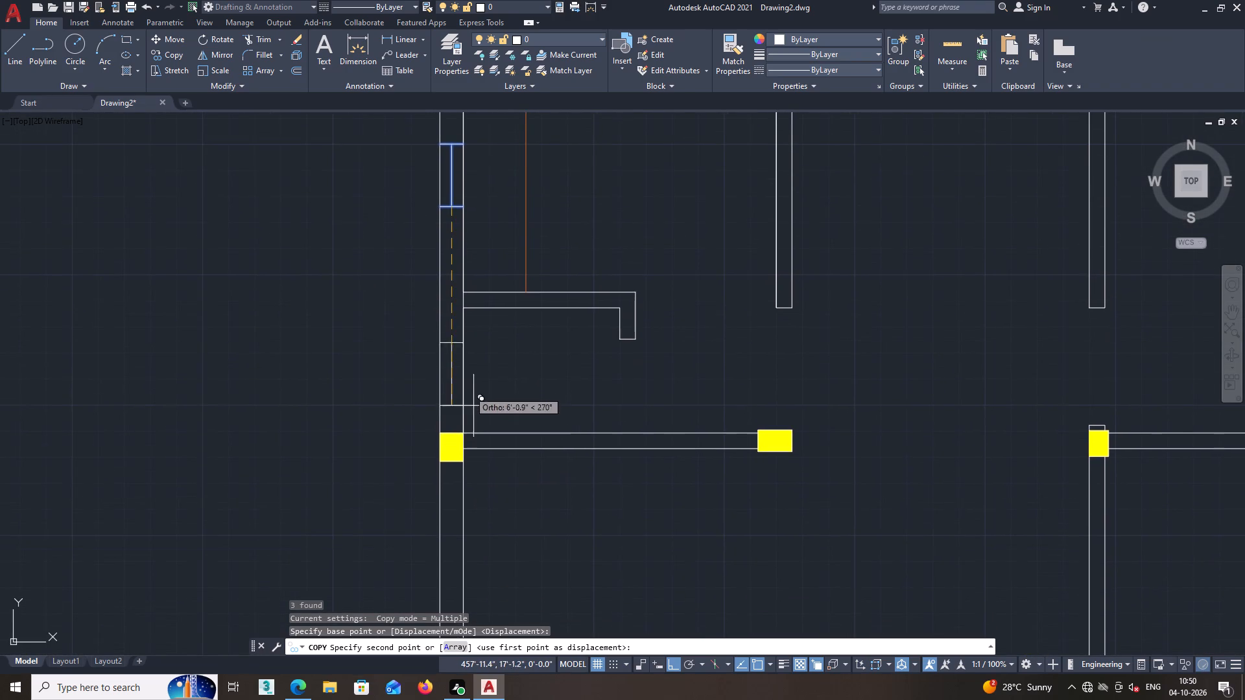
scroll(467, 377, "up", 1)
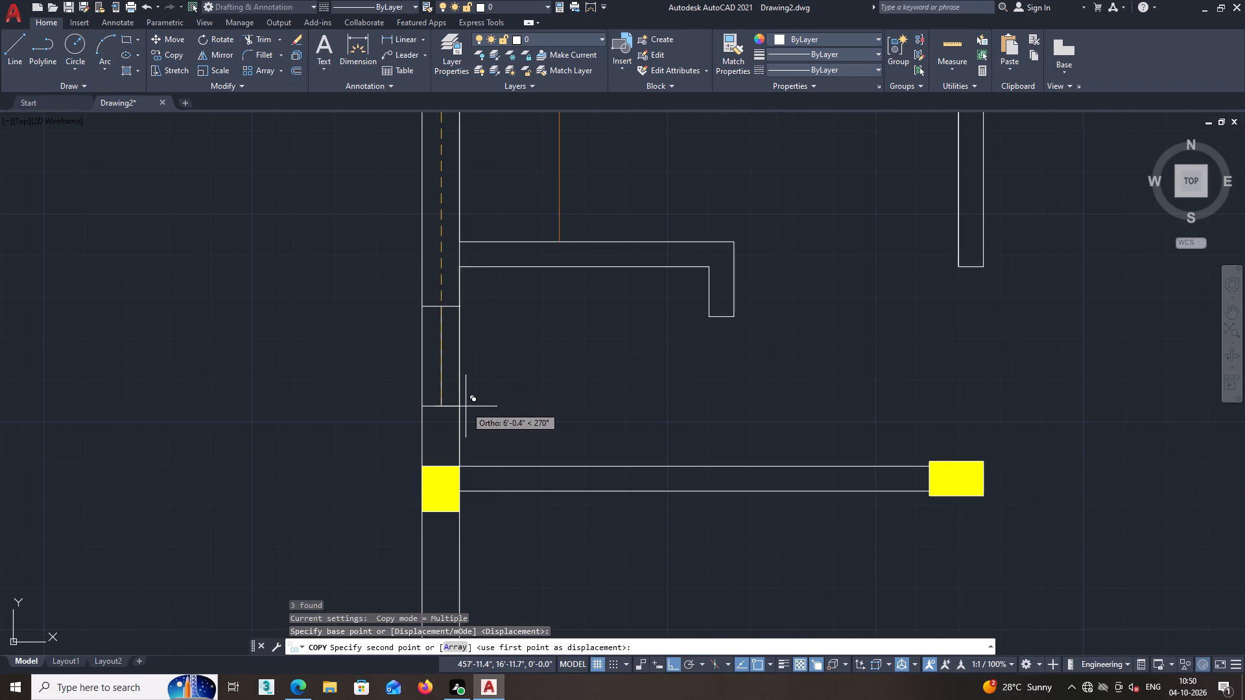
left_click(466, 406)
key("space")
Draw a short horizontal line across the left exterior wall of the lower-left room, above the wall's open end.
scroll(488, 461, "down", 2)
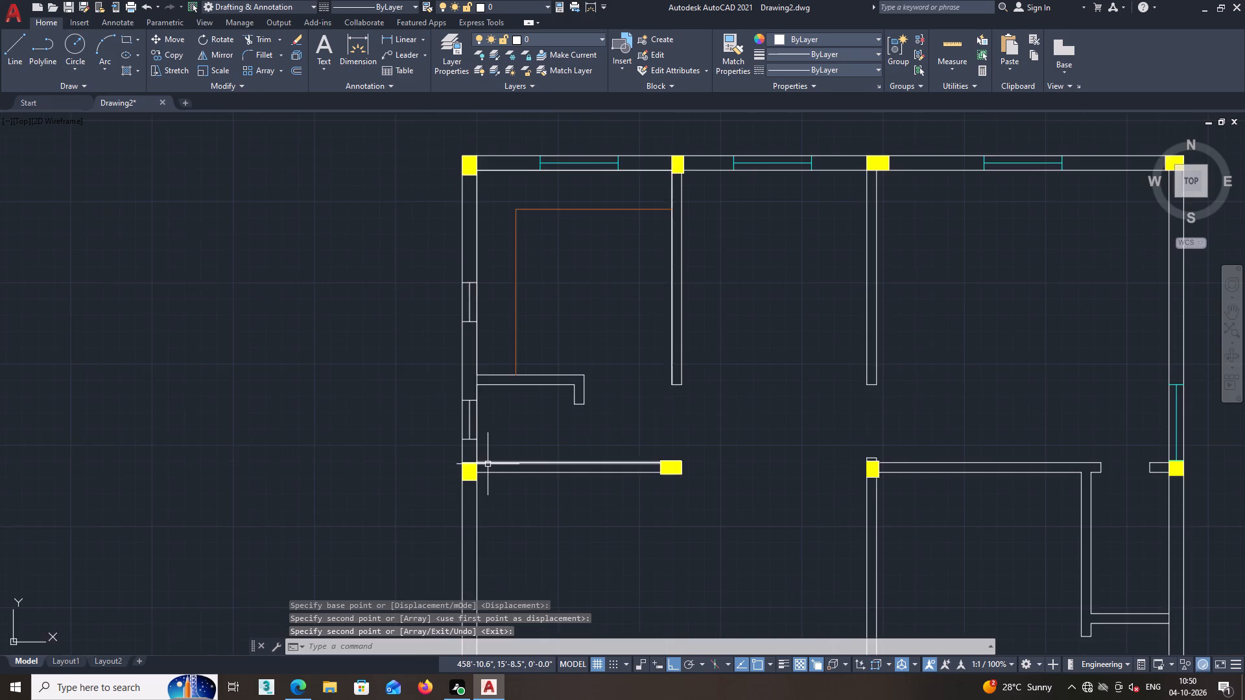
middle_click_drag(486, 463, 467, 399)
middle_click_drag(472, 456, 474, 348)
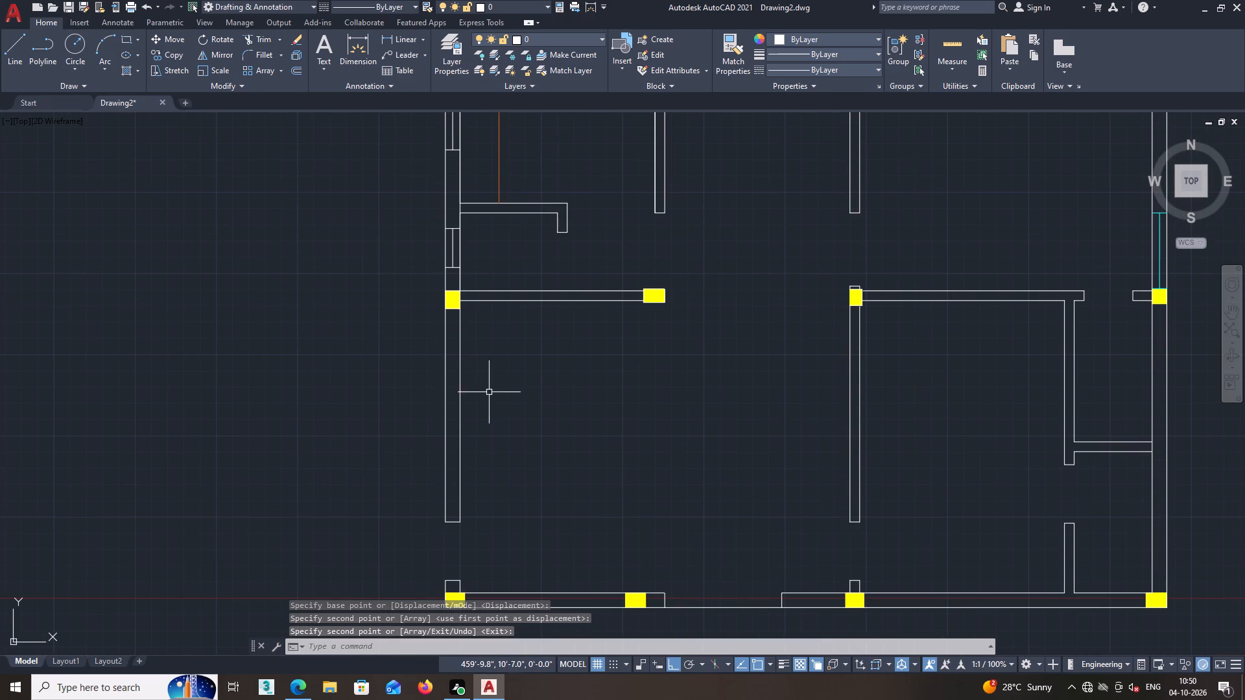
scroll(492, 390, "down", 2)
middle_click_drag(497, 402, 479, 428)
scroll(477, 365, "up", 1)
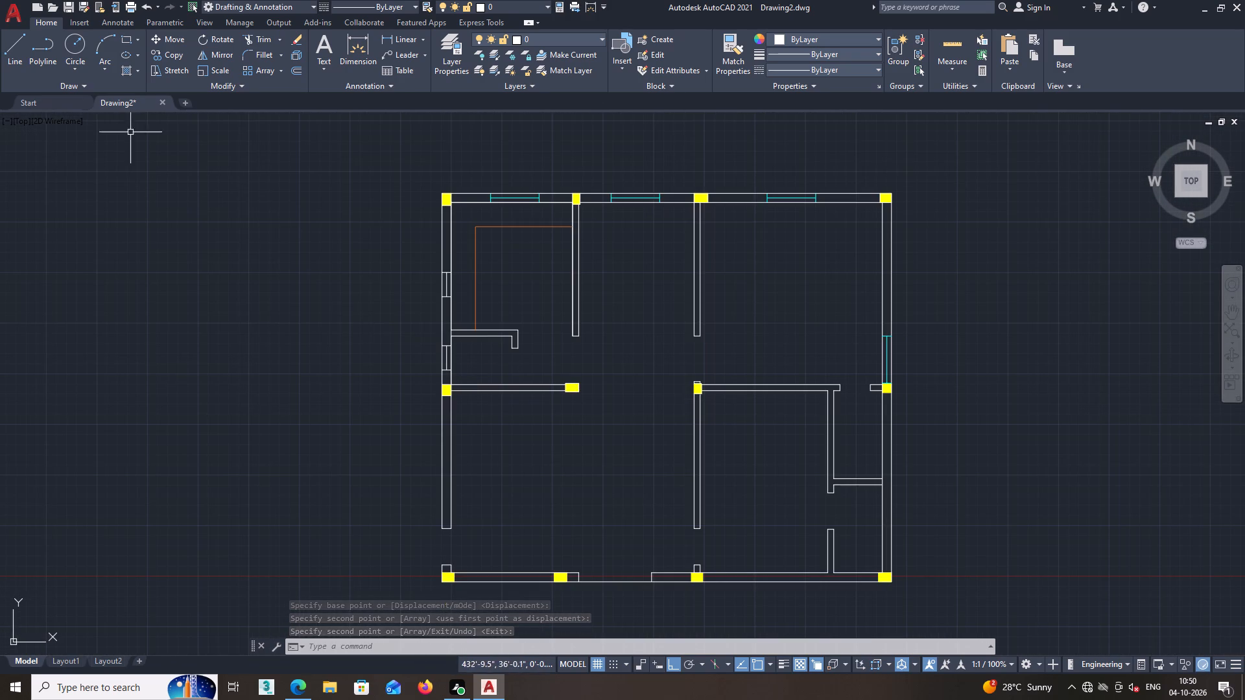
left_click(16, 47)
middle_click_drag(350, 384, 311, 386)
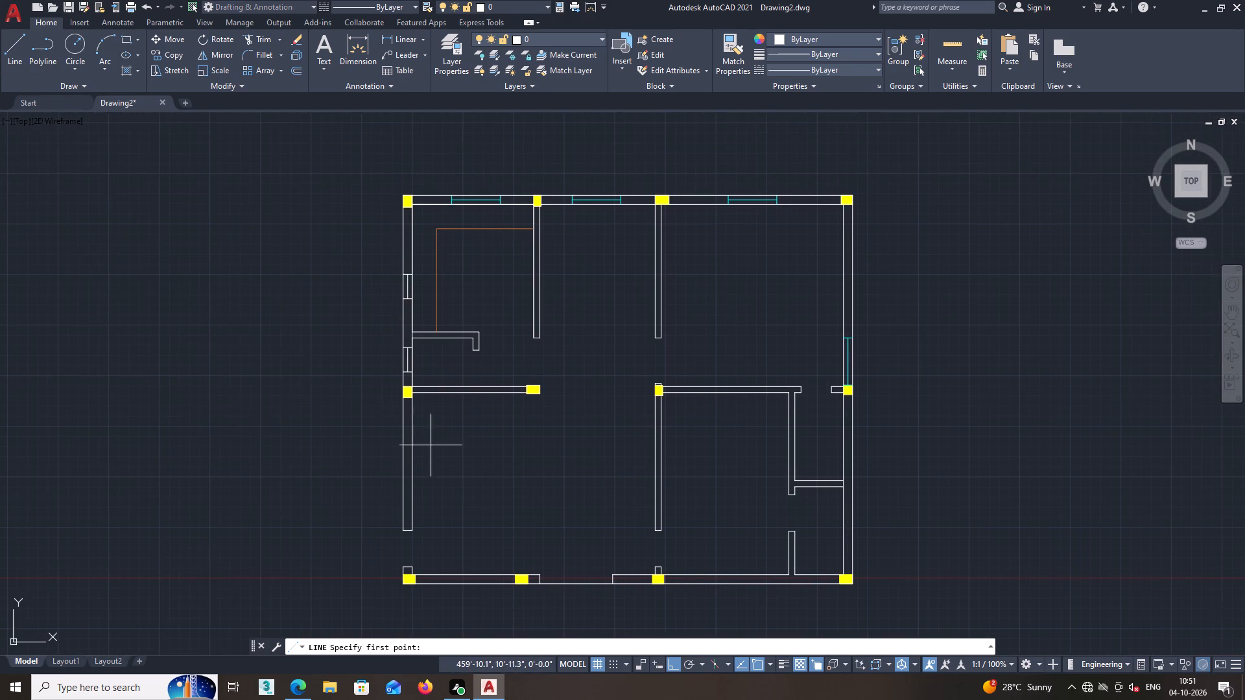
middle_click_drag(431, 445, 425, 428)
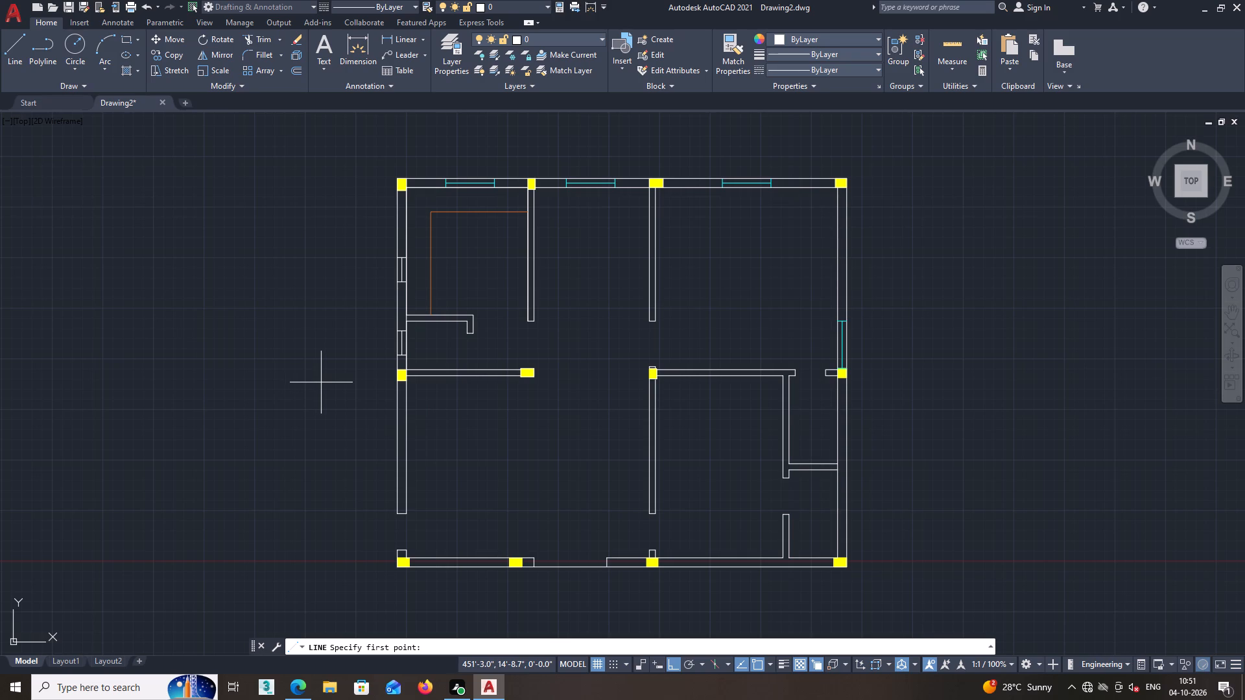
middle_click_drag(482, 423, 466, 359)
middle_click_drag(428, 410, 359, 408)
scroll(369, 401, "up", 1)
middle_click_drag(358, 406, 361, 423)
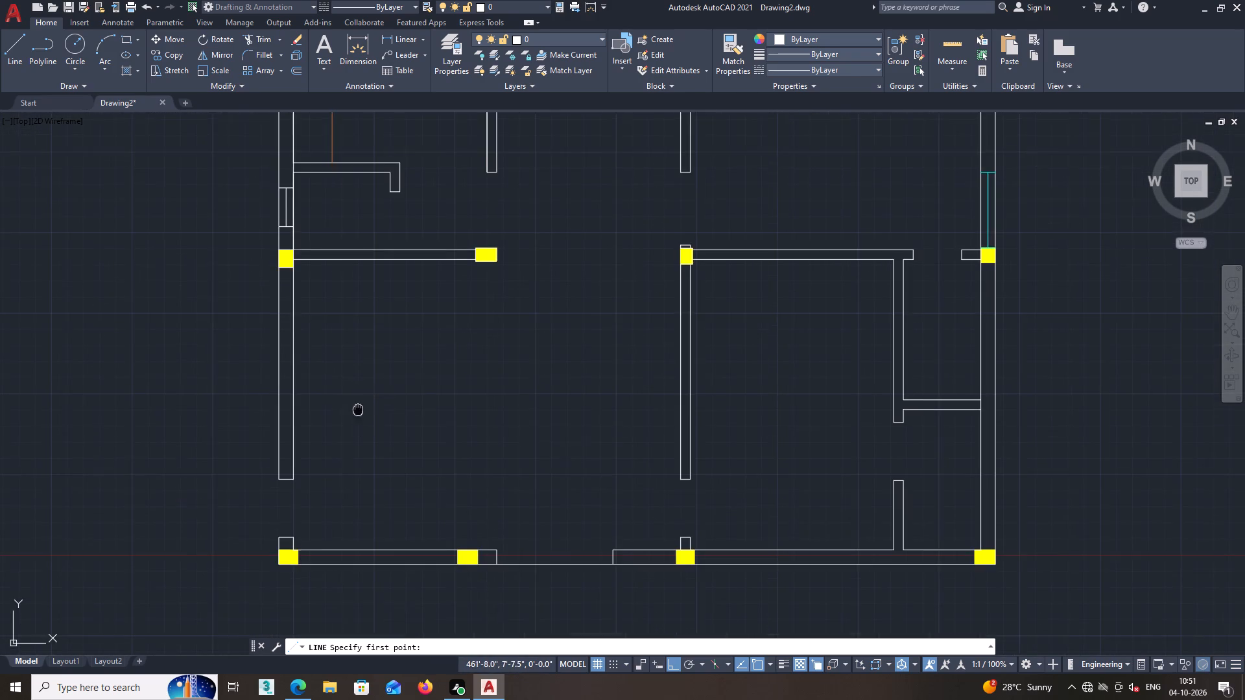
middle_click_drag(361, 423, 381, 460)
middle_click_drag(357, 445, 373, 394)
scroll(366, 404, "down", 1)
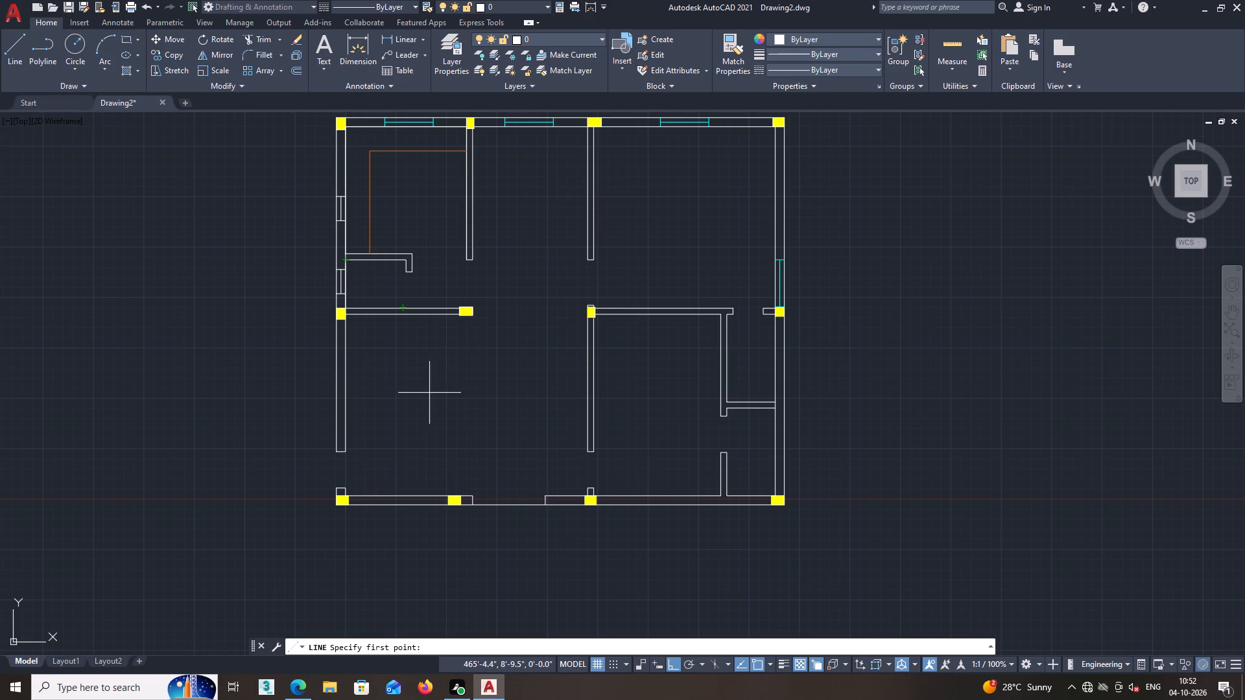
middle_click_drag(426, 392, 369, 318)
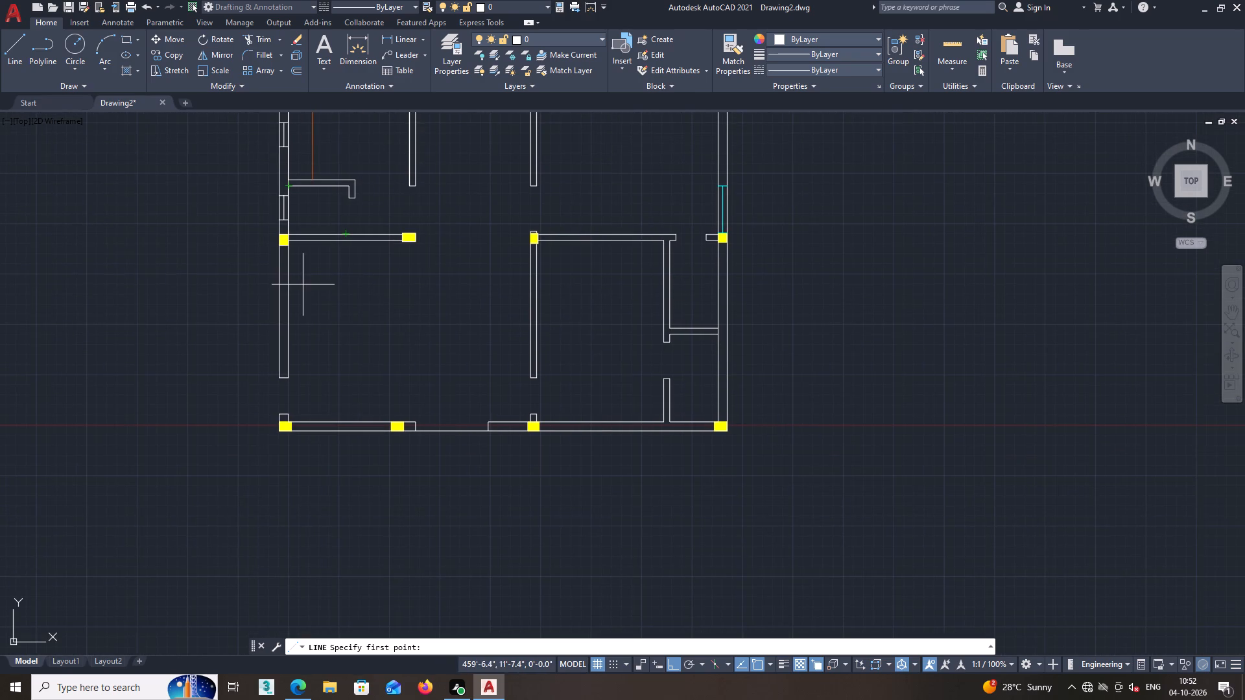
scroll(297, 292, "up", 2)
middle_click_drag(294, 336, 303, 291)
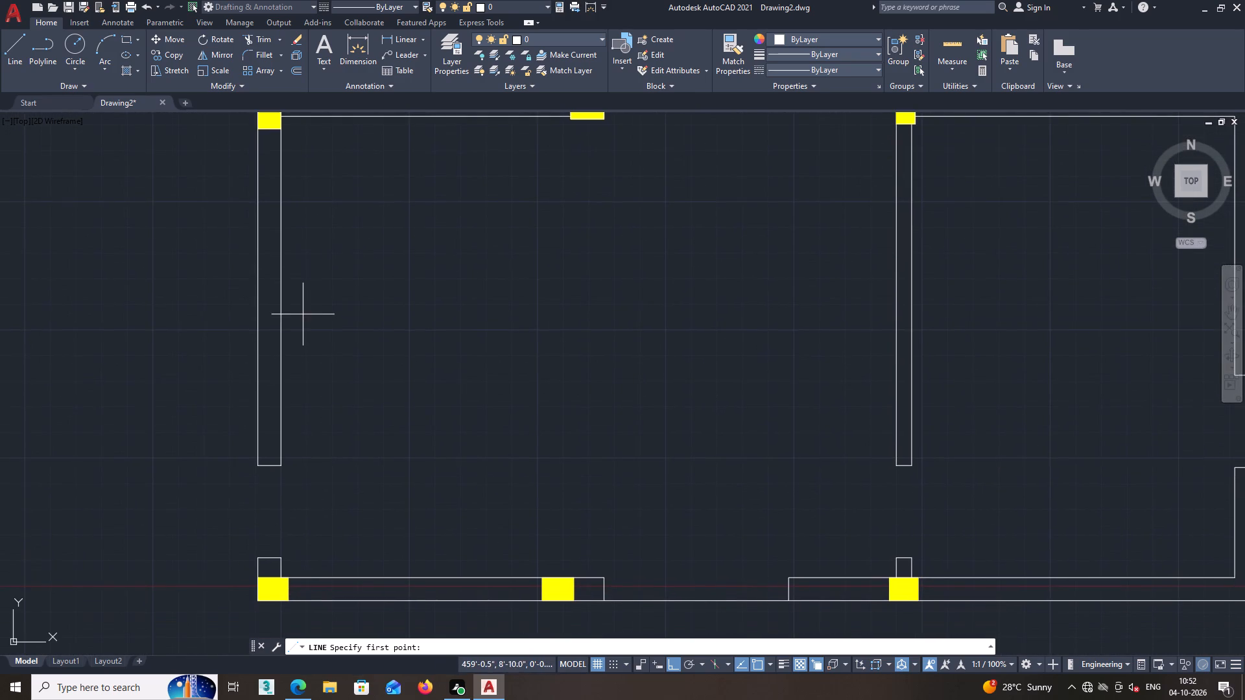
scroll(304, 318, "down", 1)
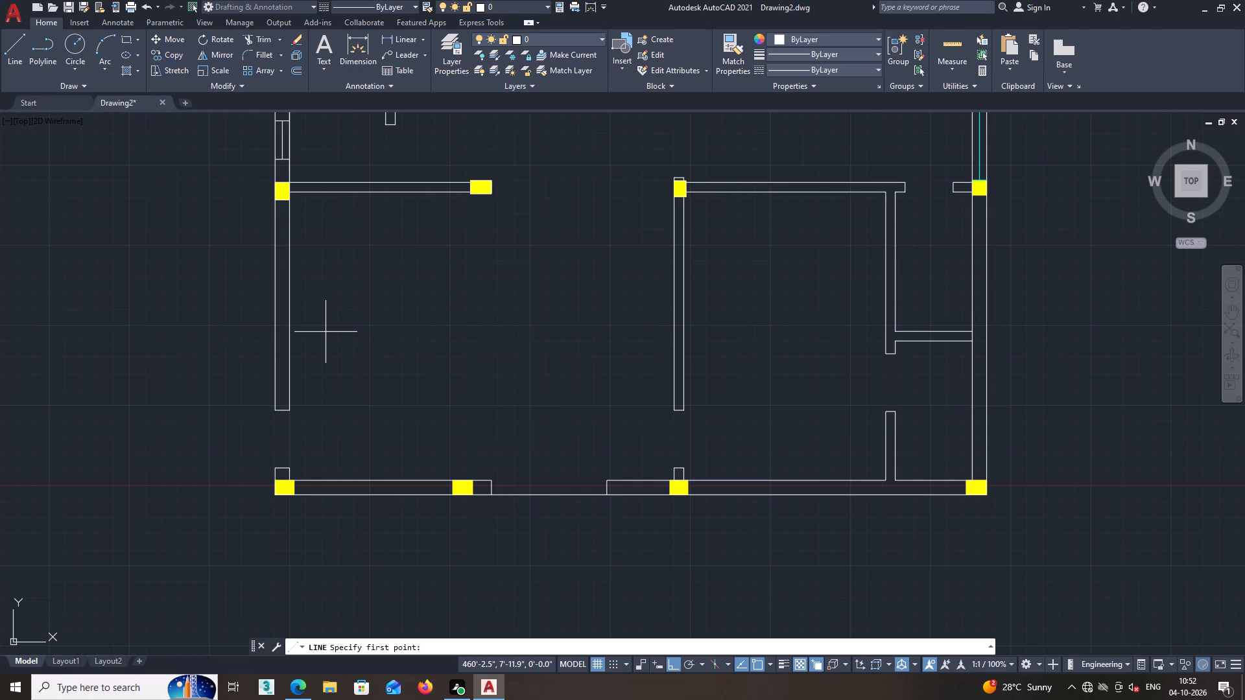
middle_click_drag(297, 377, 293, 409)
scroll(290, 406, "up", 1)
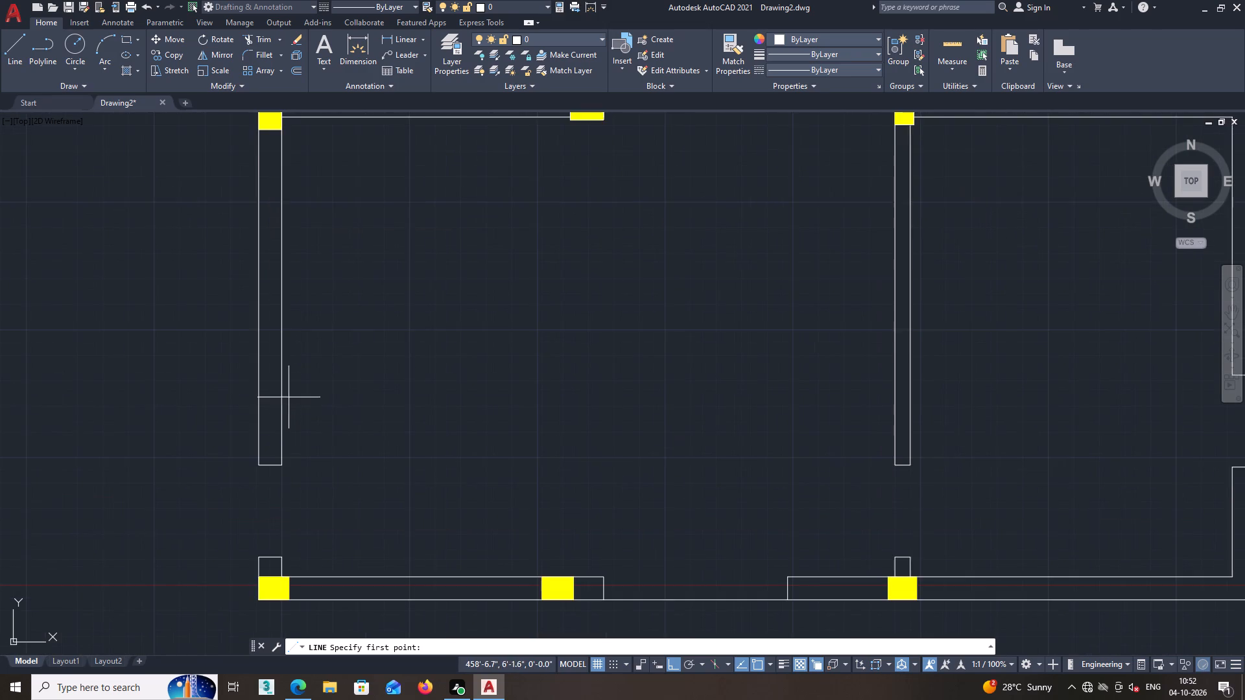
middle_click_drag(289, 404, 292, 450)
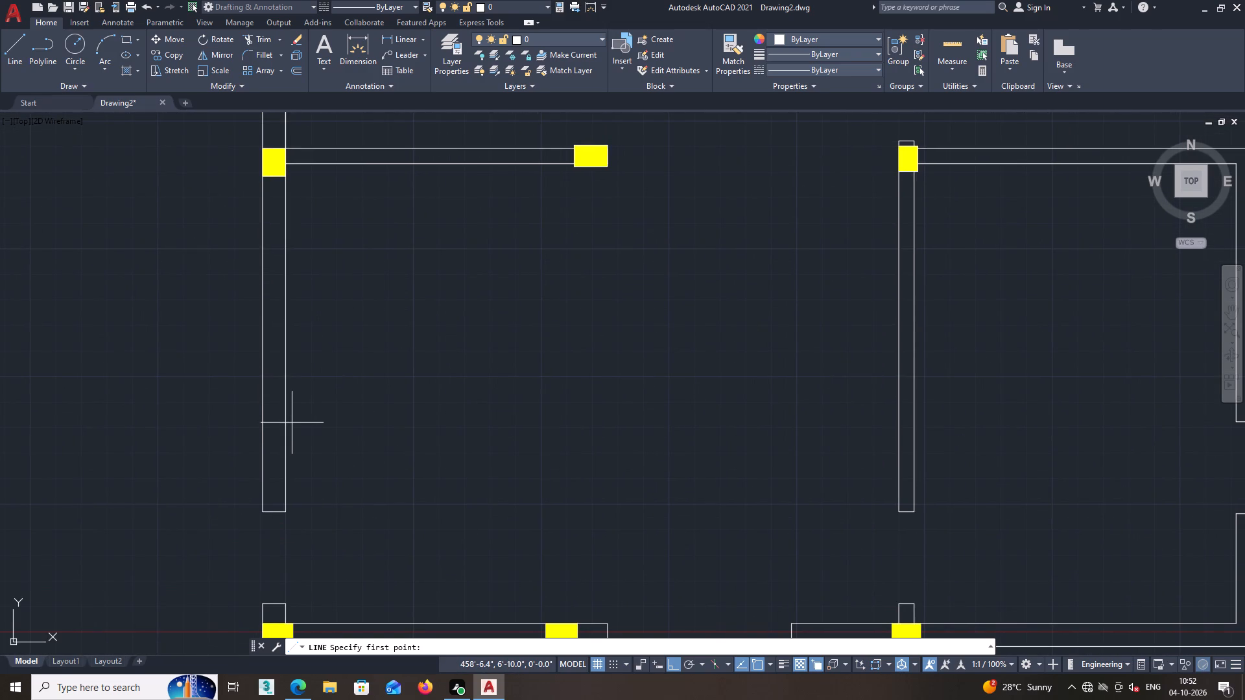
scroll(291, 420, "up", 1)
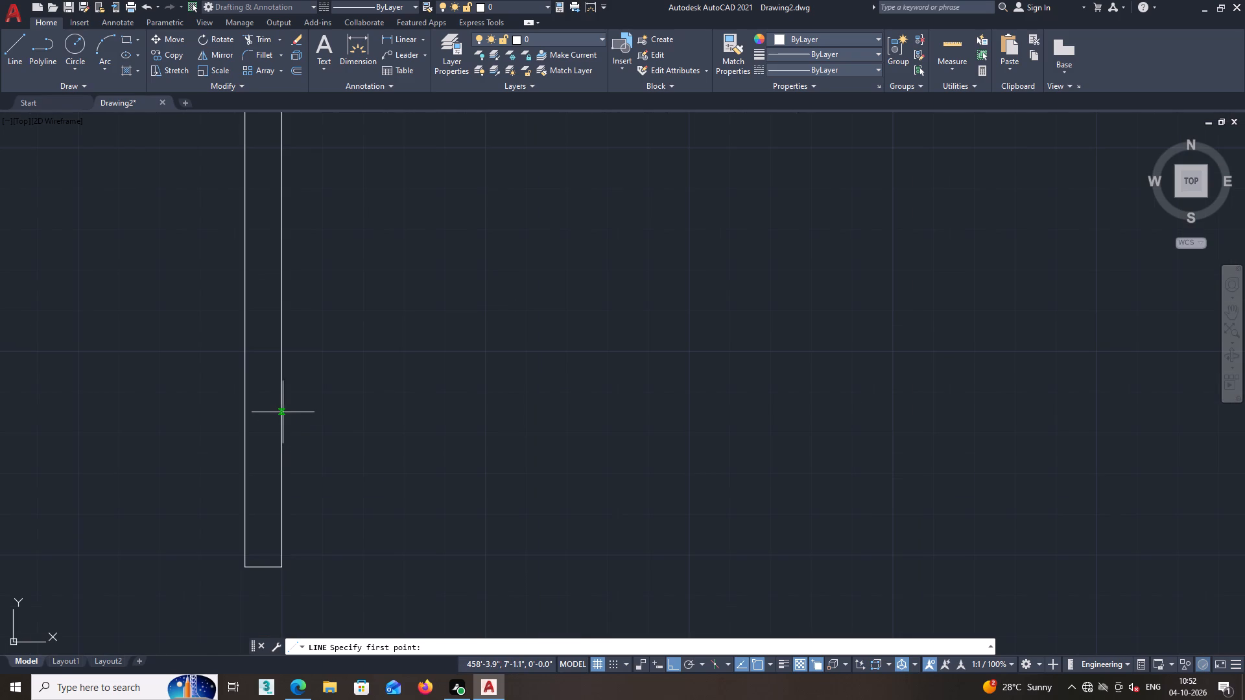
left_click(281, 414)
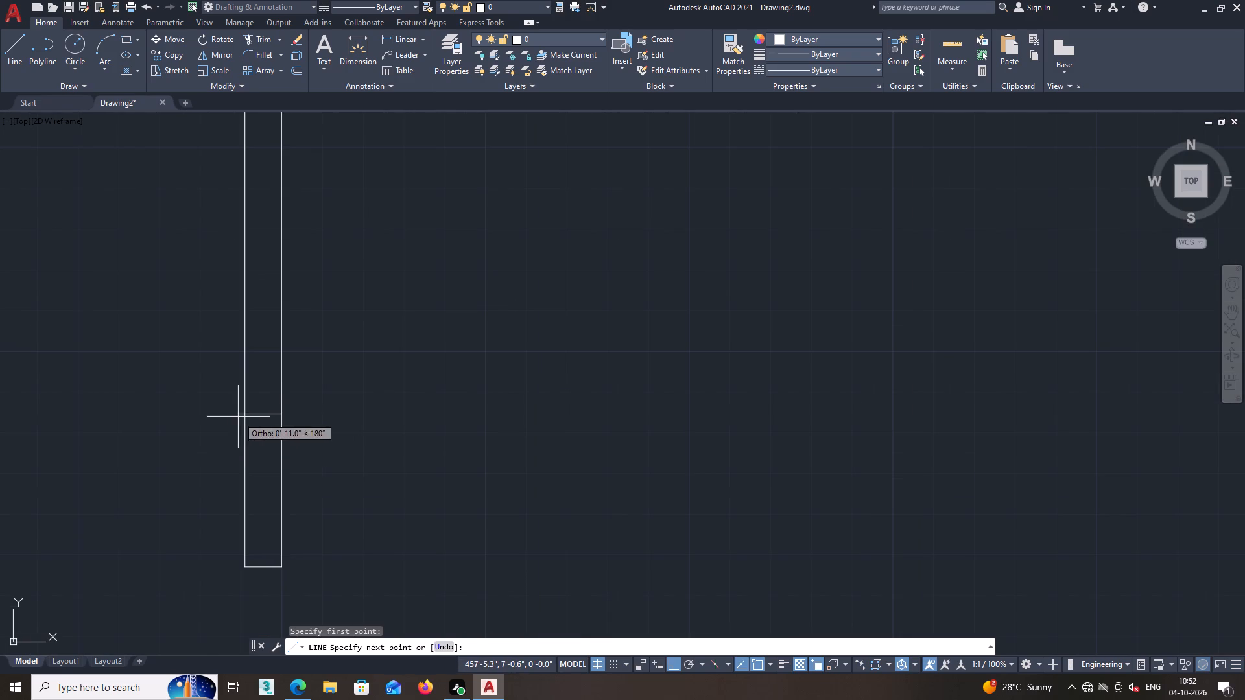
left_click(246, 415)
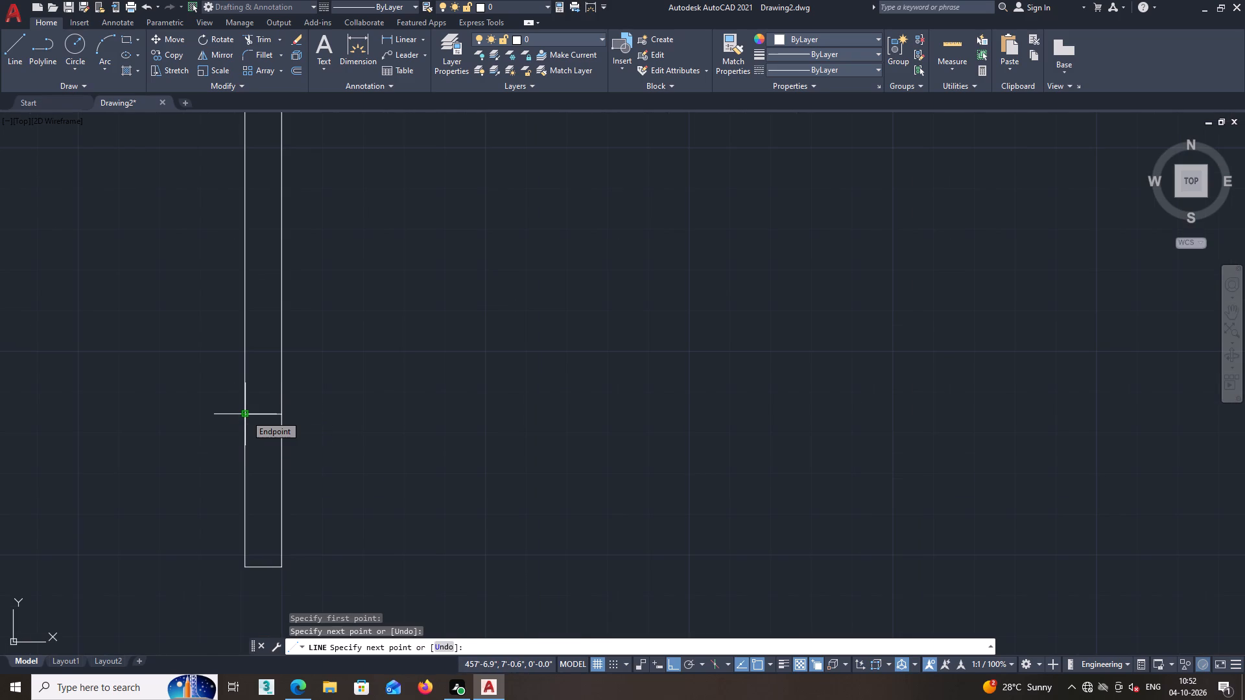
Offset the short line across the lower-left room's left exterior wall 4' upward to mark the window's other end.
type("vc")
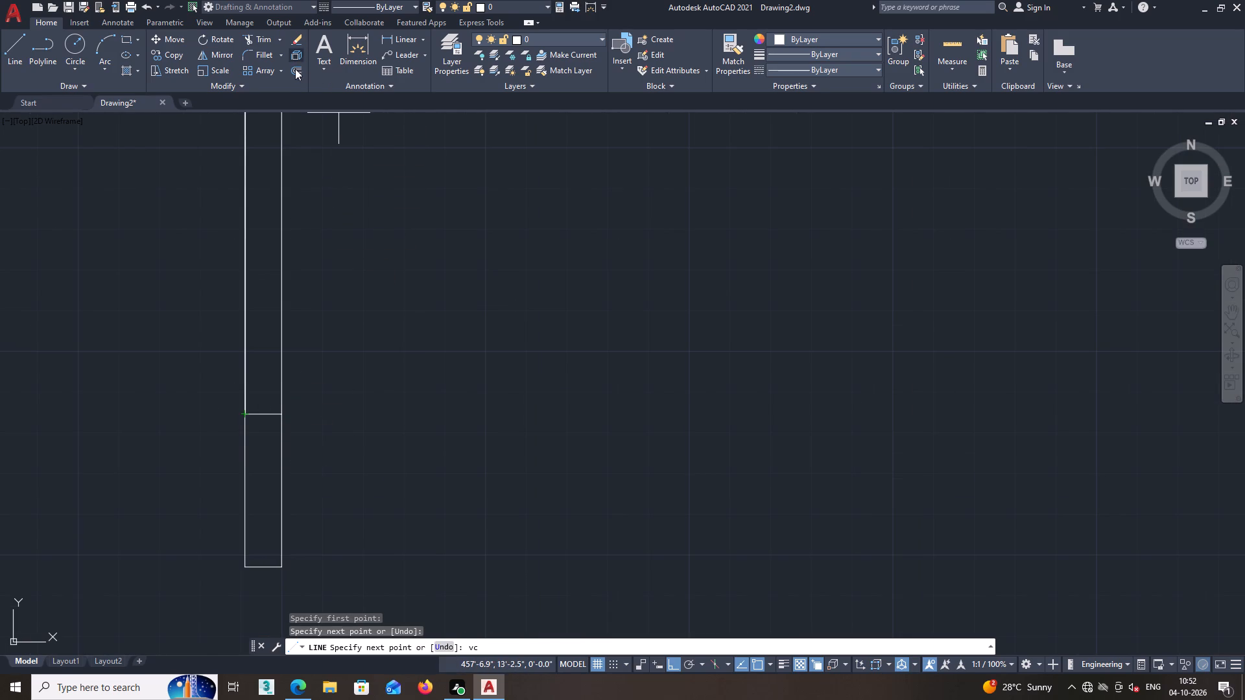
left_click(295, 69)
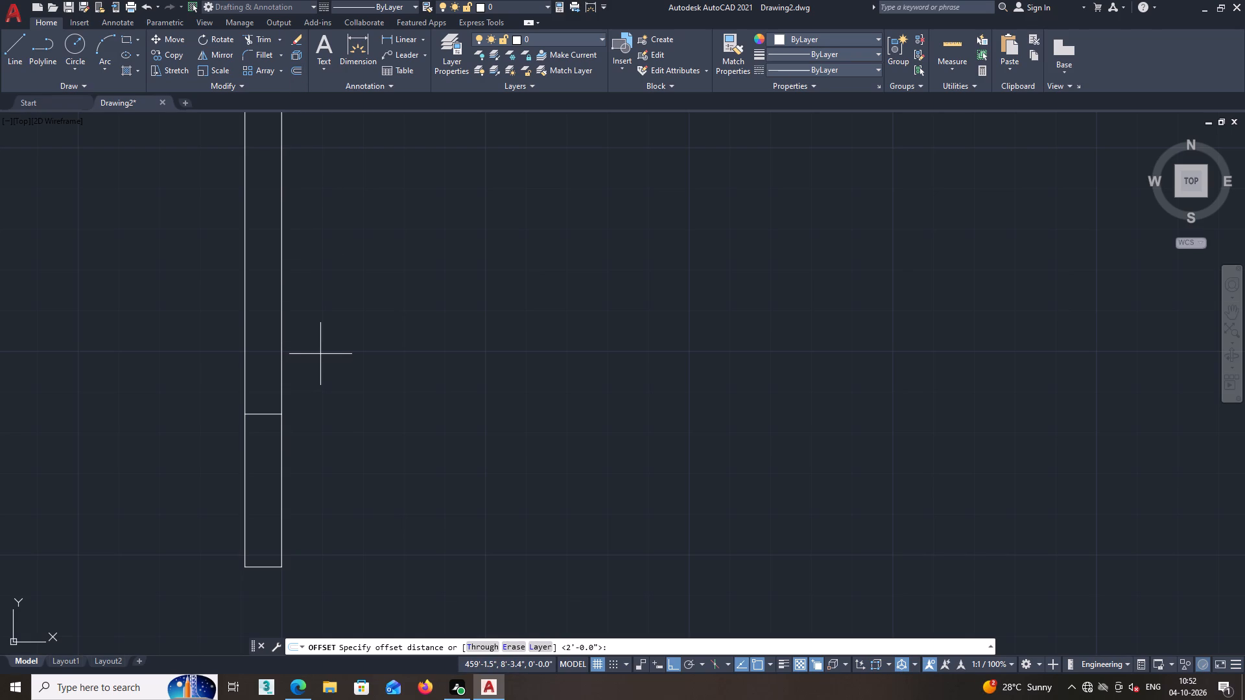
scroll(320, 360, "down", 2)
middle_click_drag(327, 399, 335, 414)
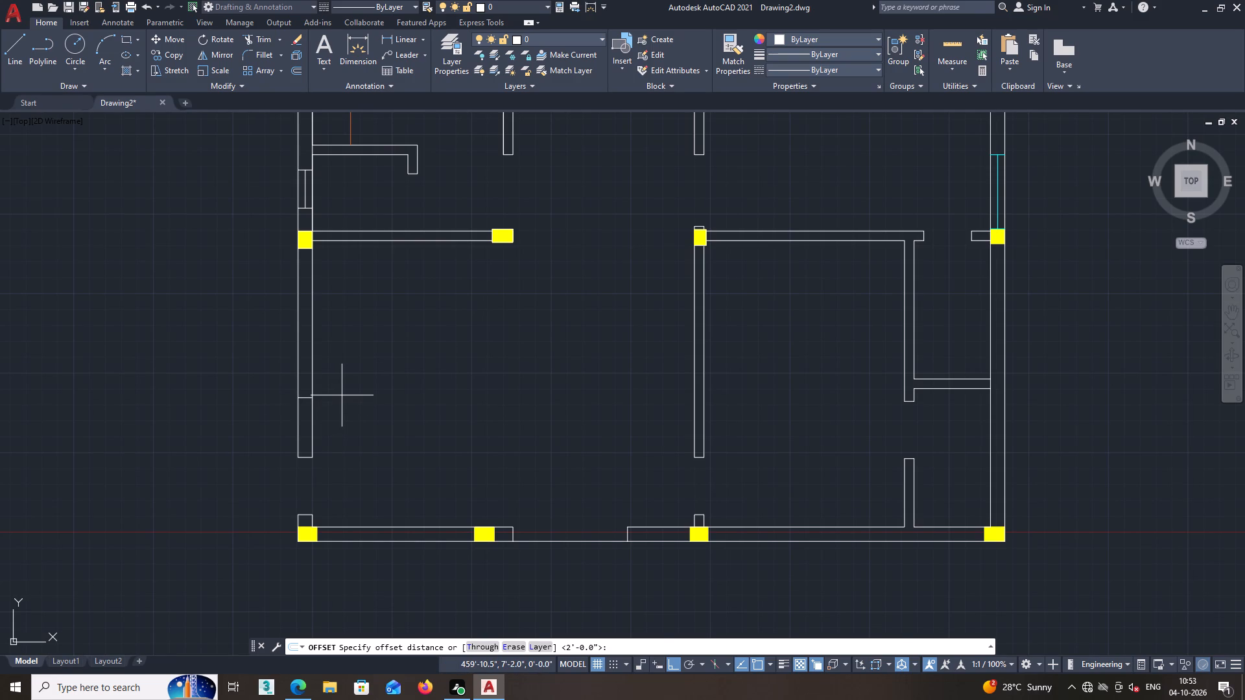
type("4'")
key("Return")
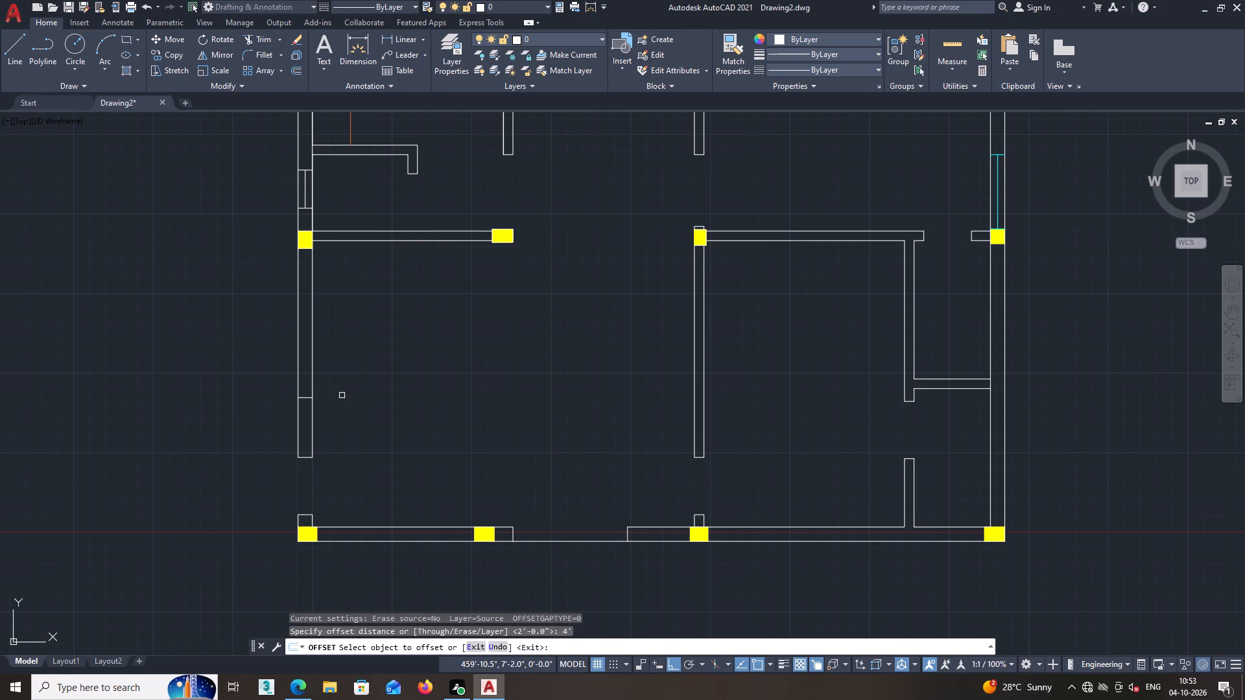
left_click(307, 399)
left_click(302, 366)
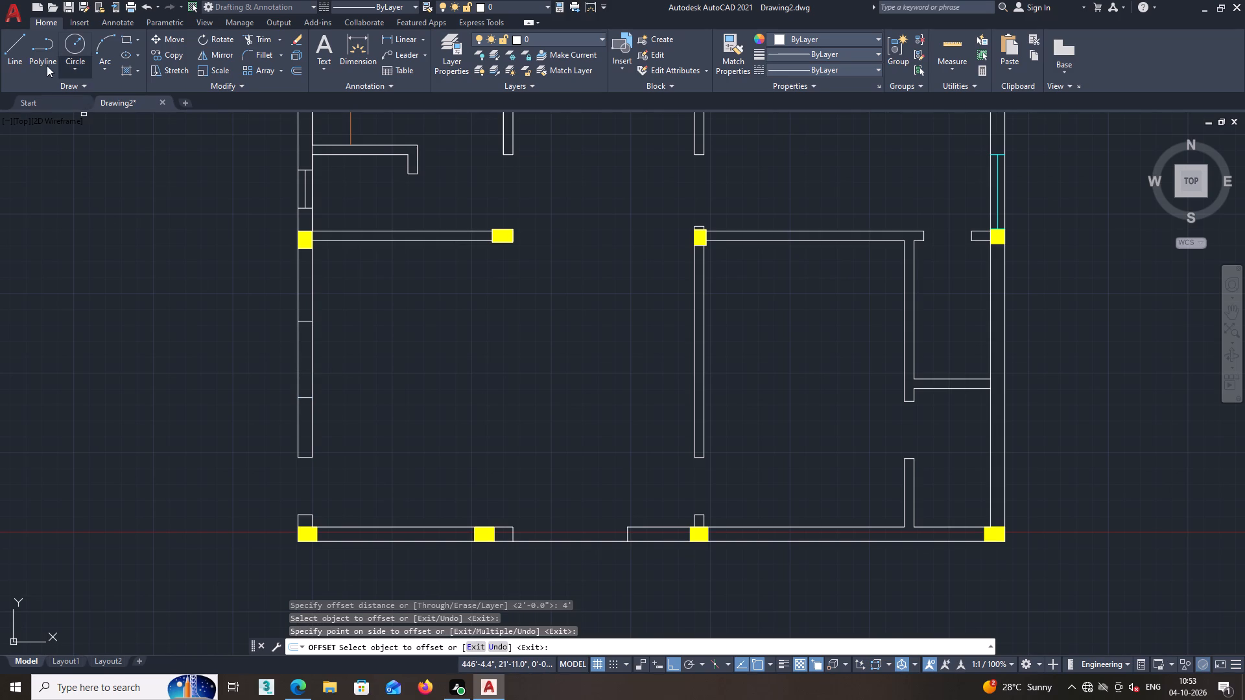
Draw the window's vertical centre line between the midpoints of its two end lines in the lower-left room's left exterior wall.
left_click(14, 44)
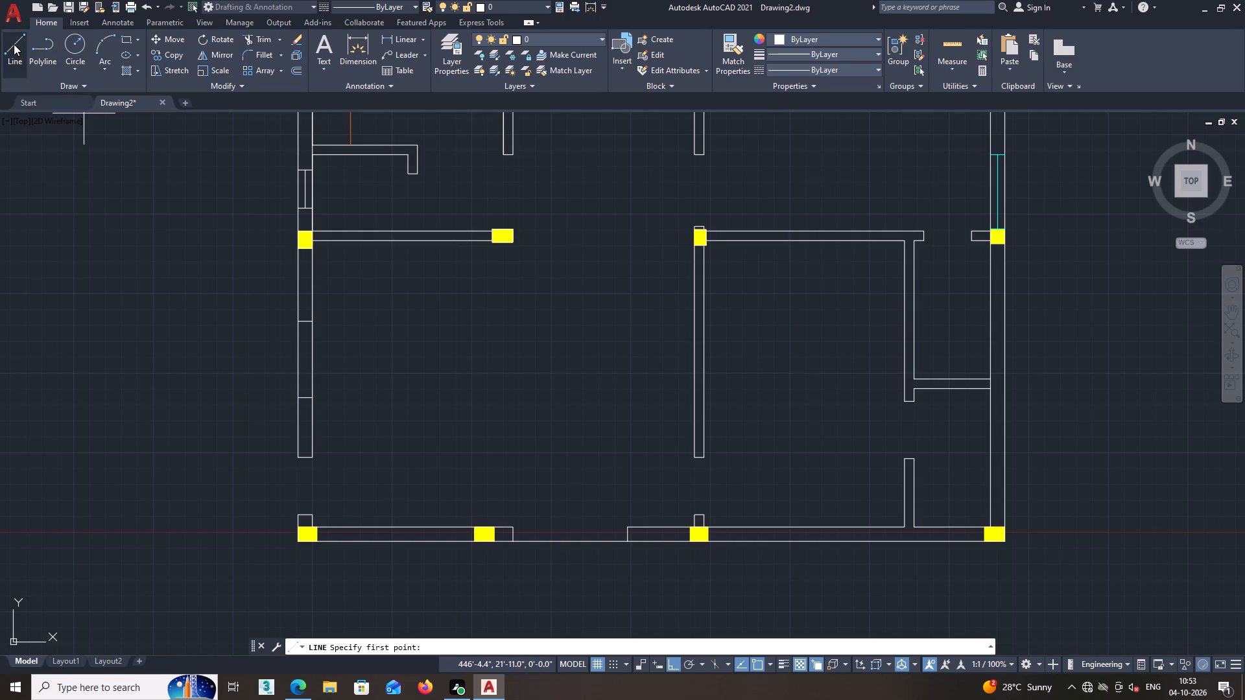
scroll(313, 342, "up", 1)
middle_click_drag(313, 338, 317, 279)
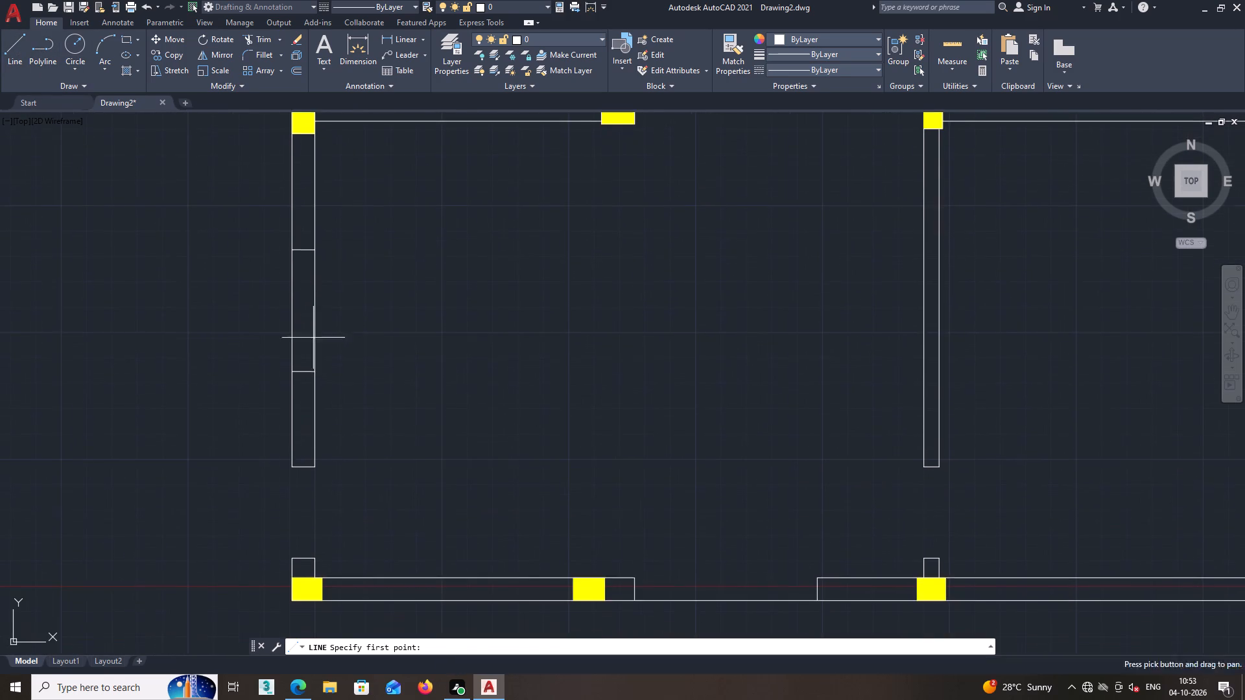
scroll(311, 272, "up", 1)
left_click(298, 236)
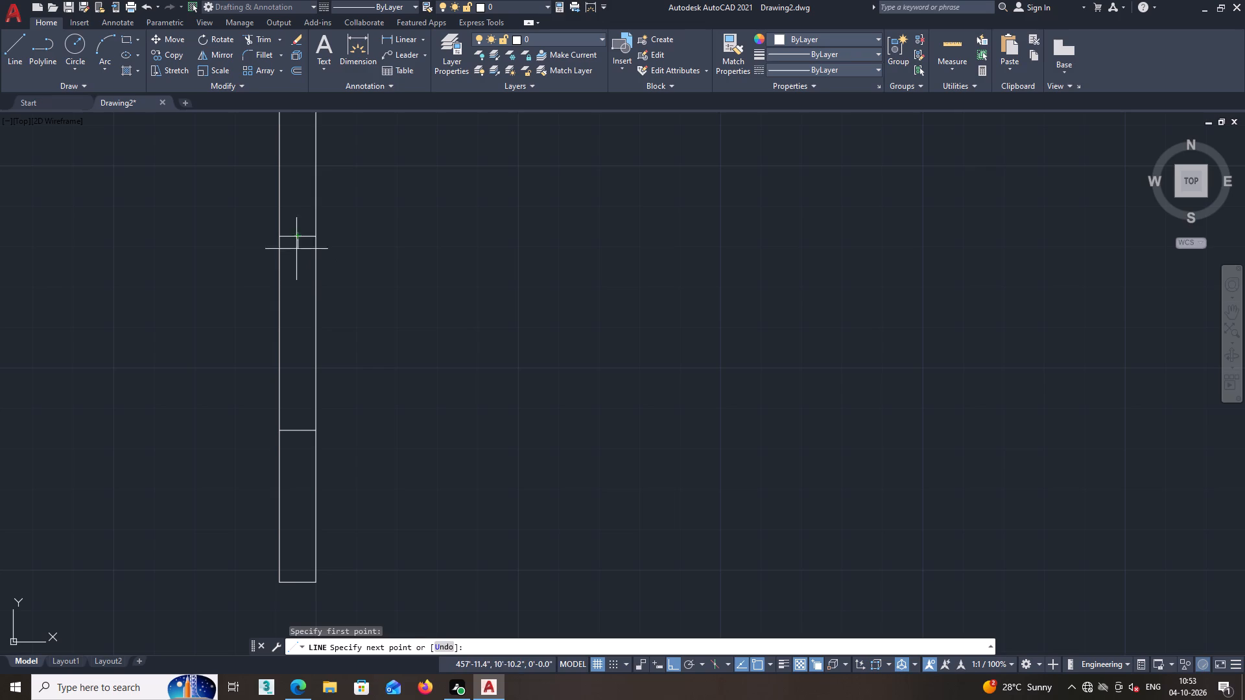
left_click(296, 430)
key("space")
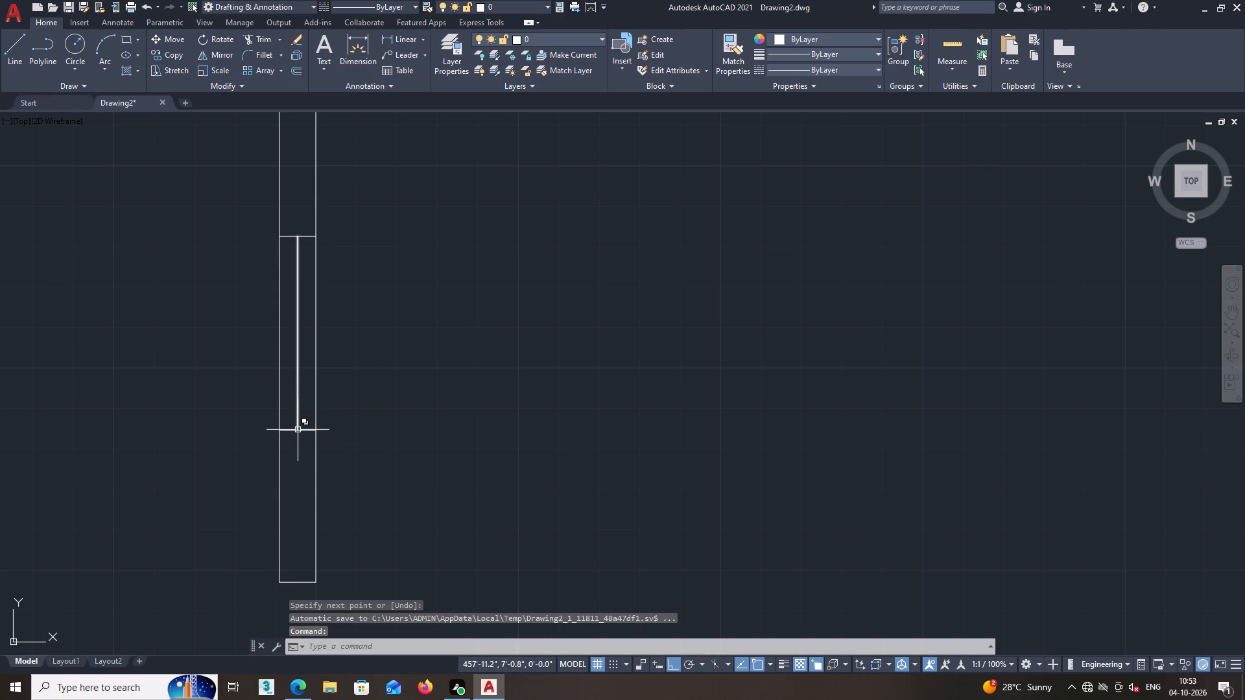
Draw a short vertical line across the bottom exterior wall of the lower-left room, between the corner column and the next column.
scroll(391, 426, "down", 2)
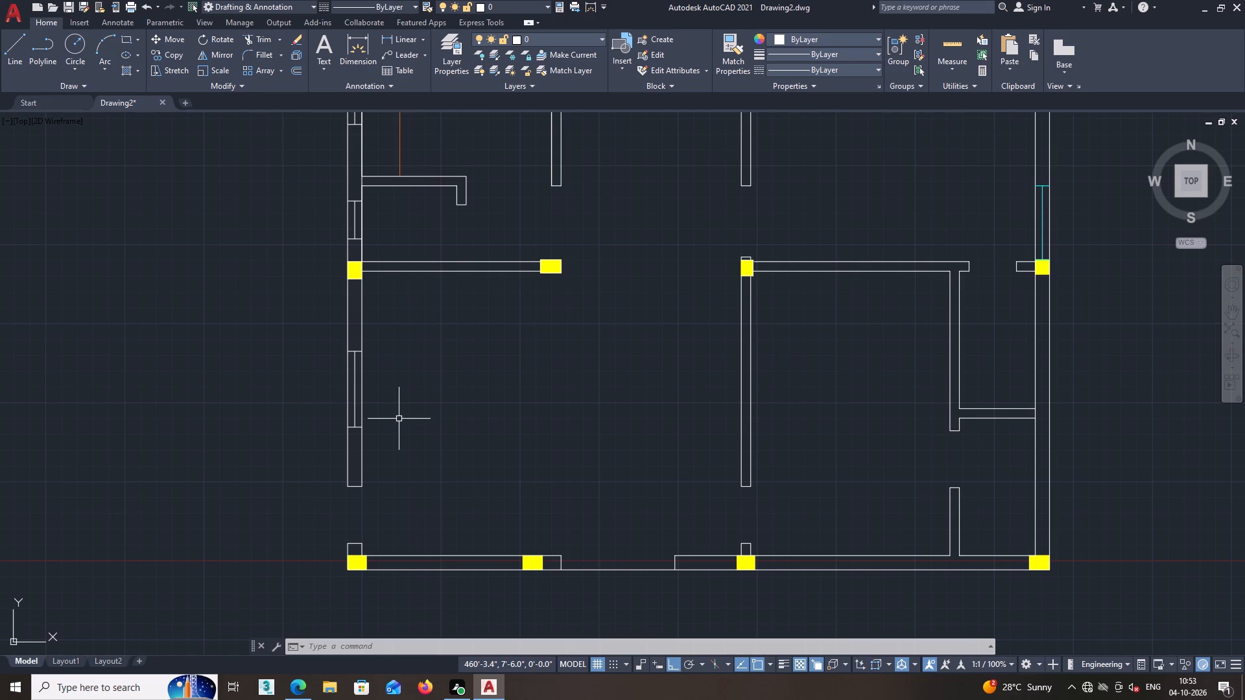
scroll(399, 419, "down", 1)
middle_click_drag(453, 426, 453, 369)
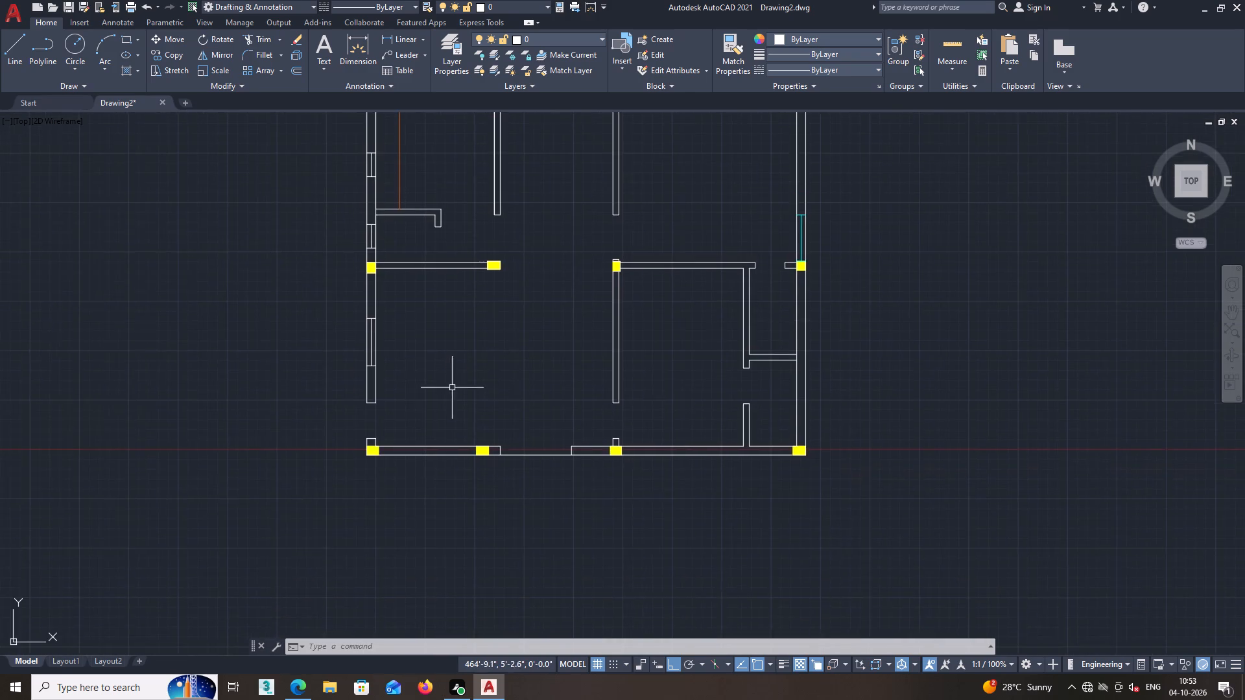
scroll(445, 402, "down", 1)
middle_click_drag(420, 401, 410, 376)
left_click(19, 45)
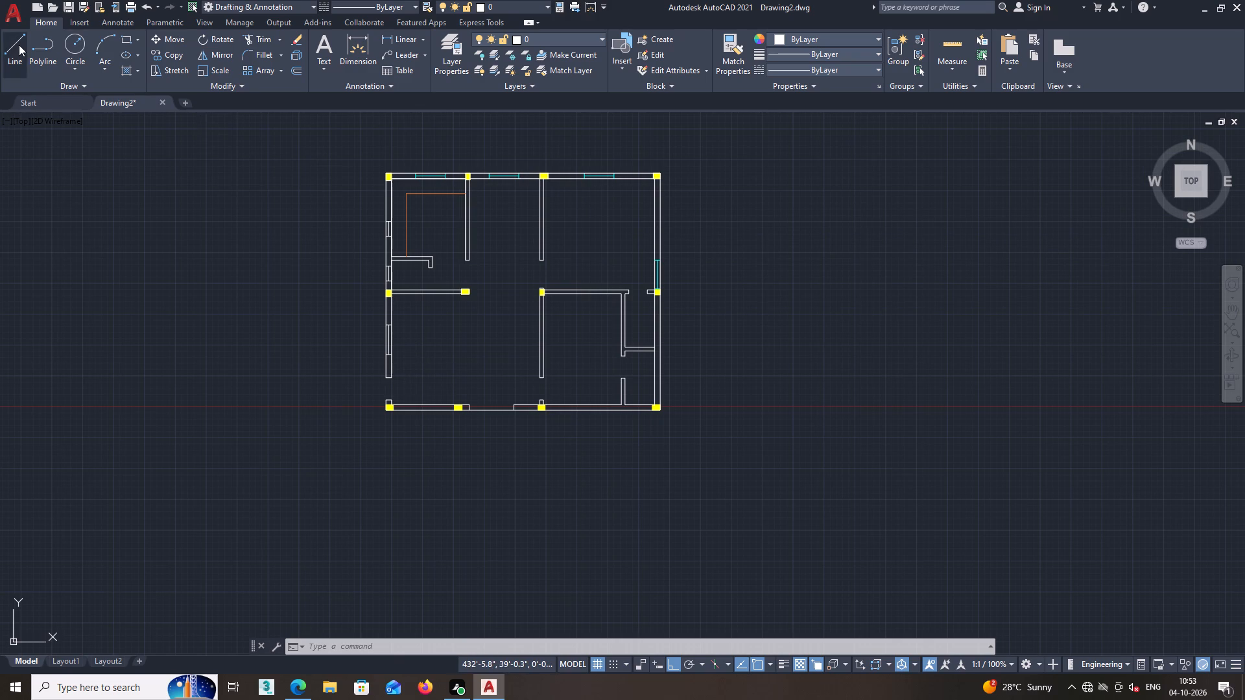
middle_click_drag(346, 326, 305, 318)
scroll(388, 380, "up", 1)
middle_click_drag(428, 432, 337, 349)
scroll(350, 408, "up", 2)
middle_click_drag(384, 380, 409, 430)
scroll(292, 314, "up", 1)
middle_click_drag(297, 316, 351, 452)
scroll(337, 422, "down", 2)
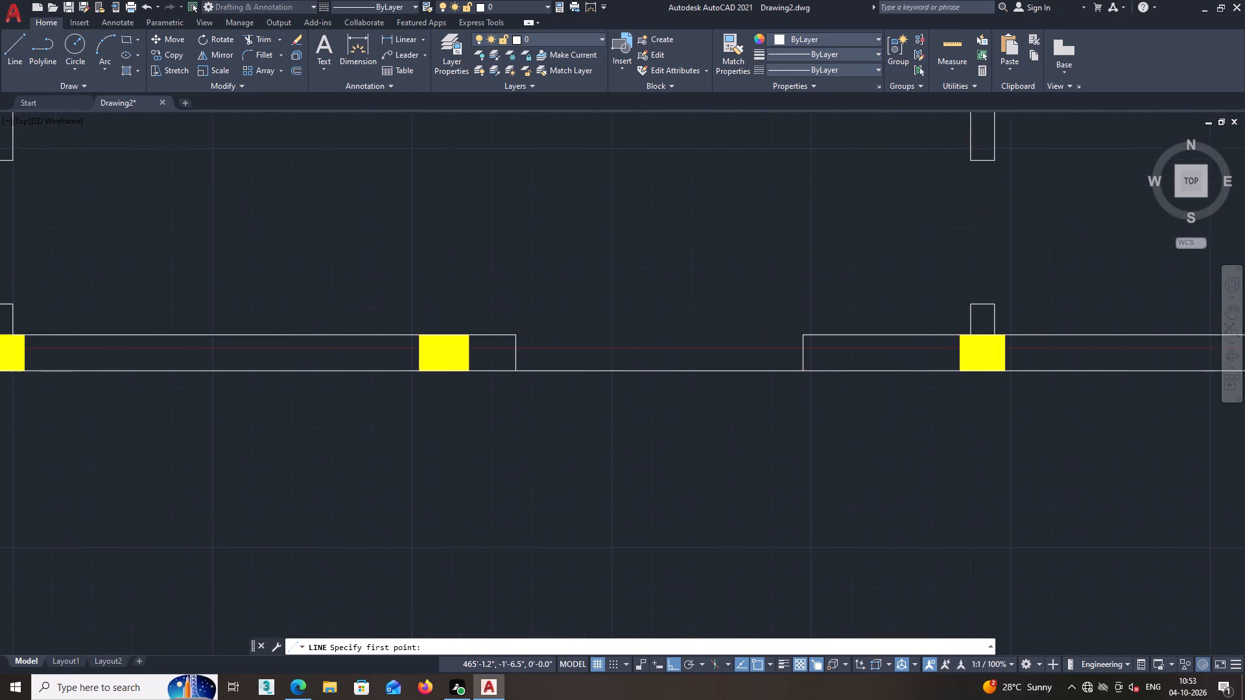
middle_click_drag(348, 428, 370, 397)
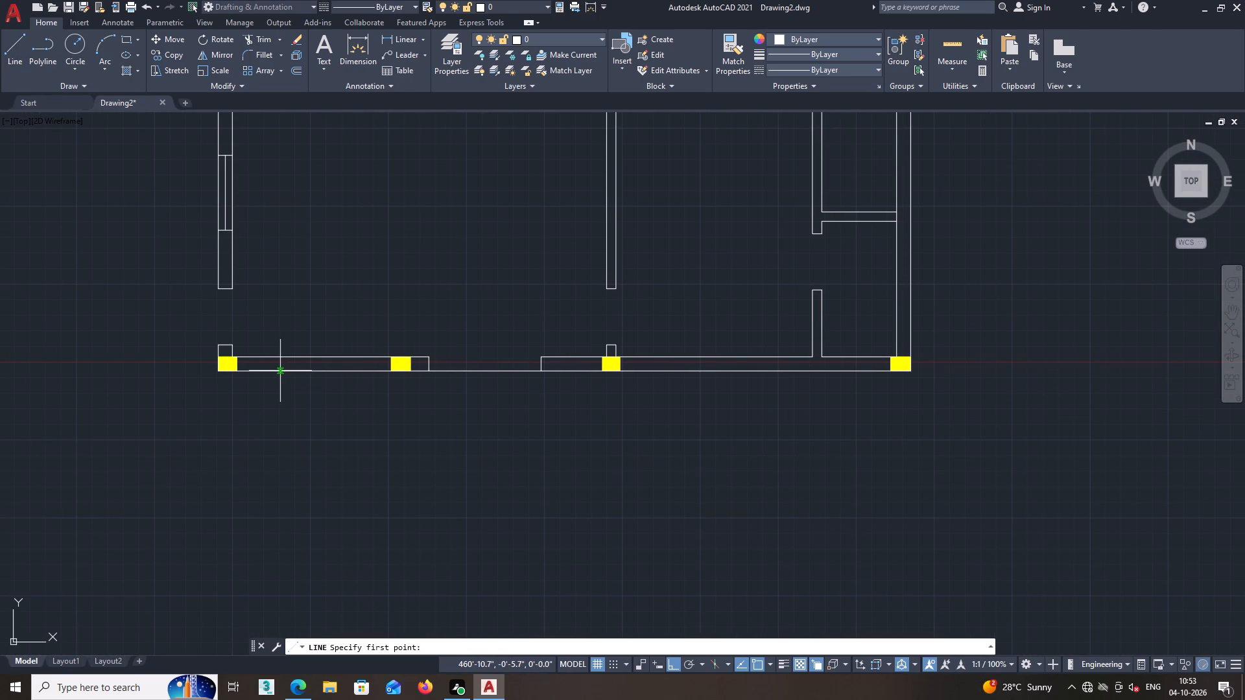
scroll(283, 360, "up", 1)
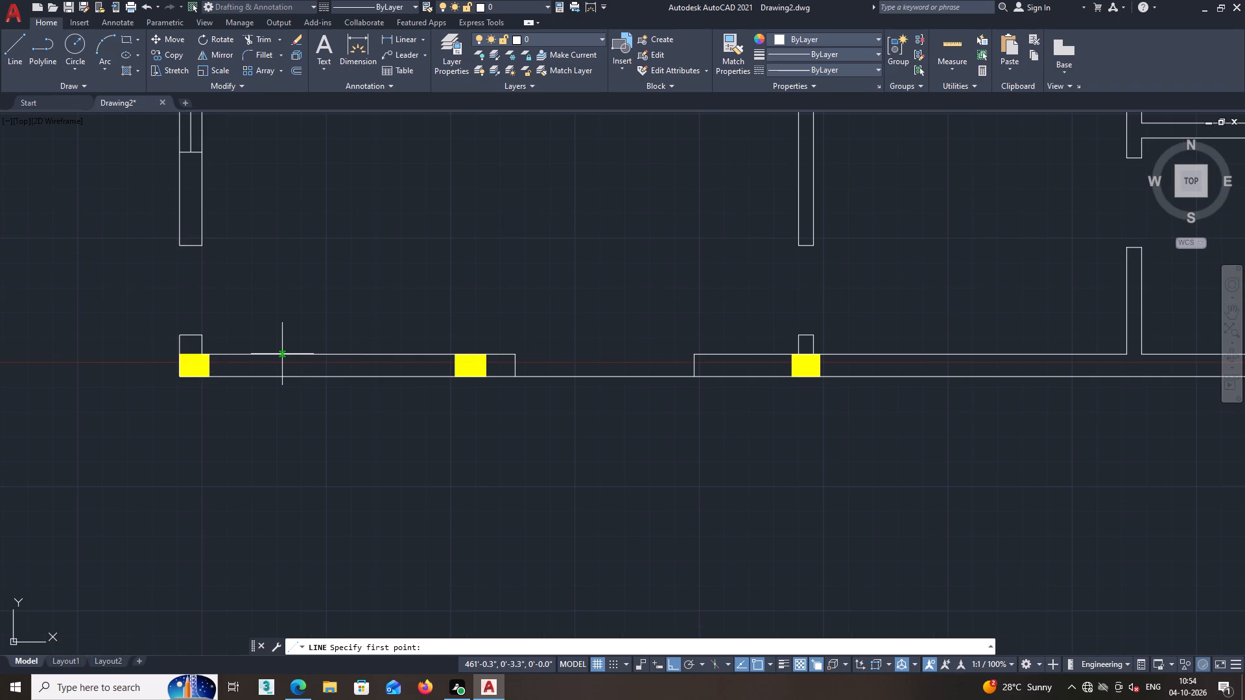
left_click(282, 354)
left_click(282, 377)
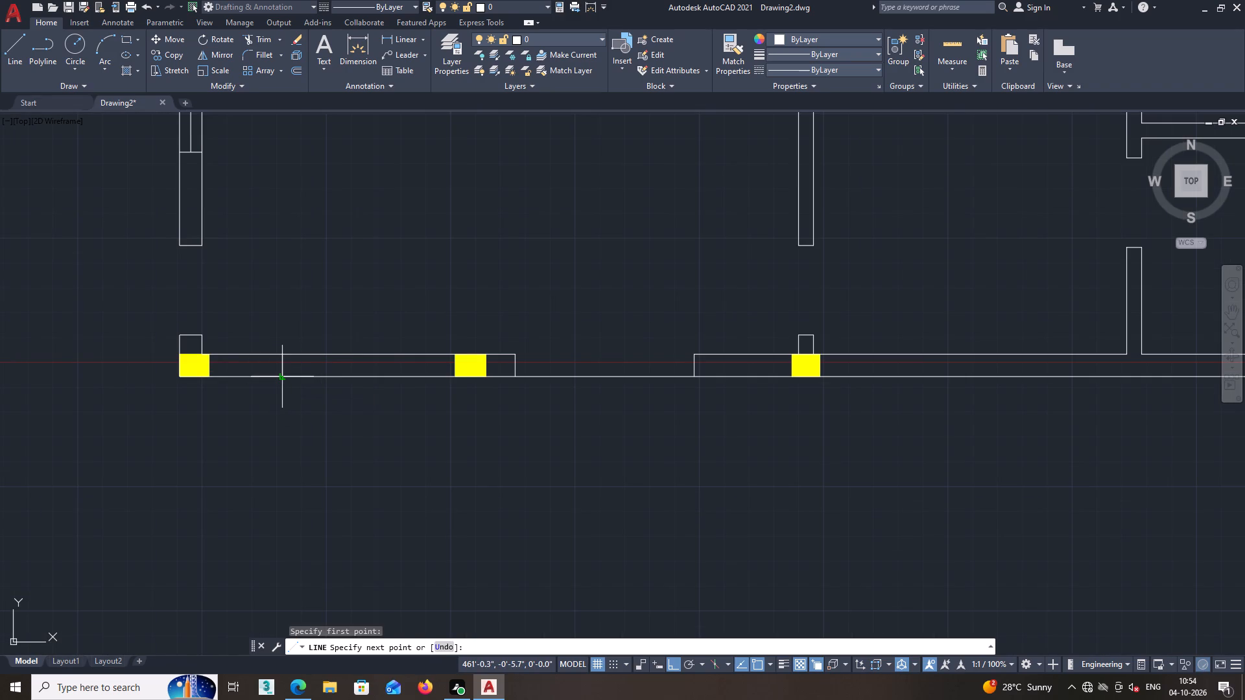
key("space")
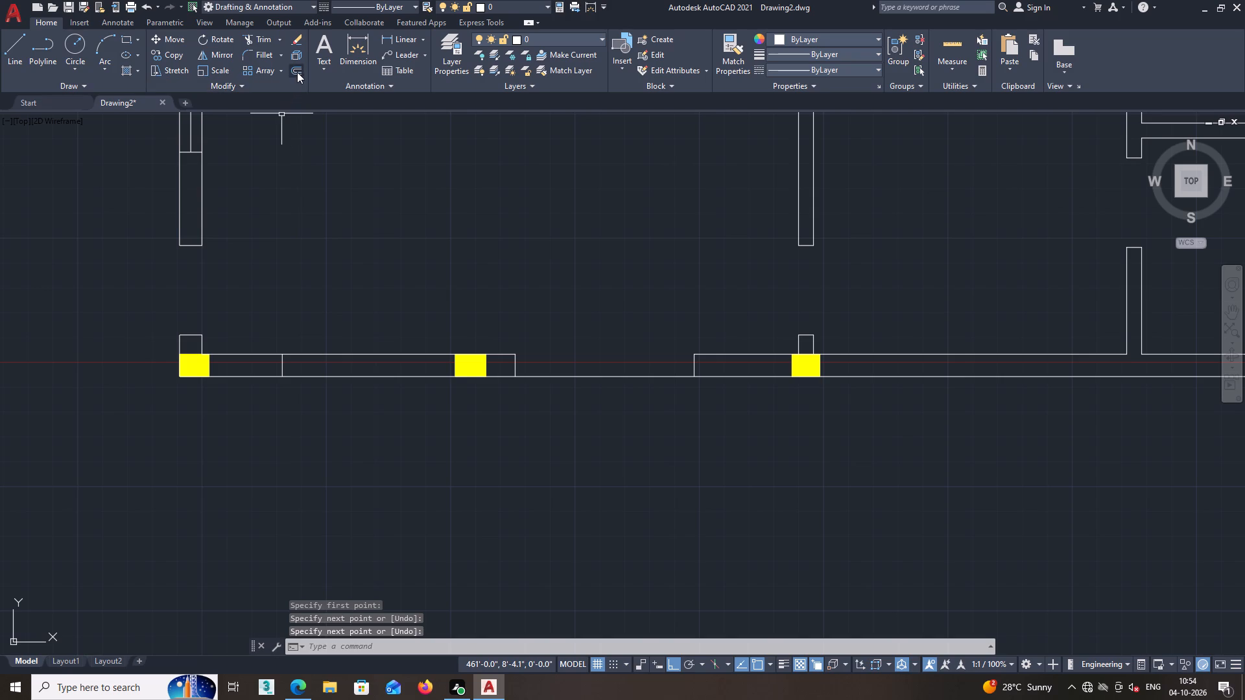
Offset the short line across the bottom exterior wall 4' to the right to mark the window's other end.
left_click(297, 72)
type("4'")
key("Return")
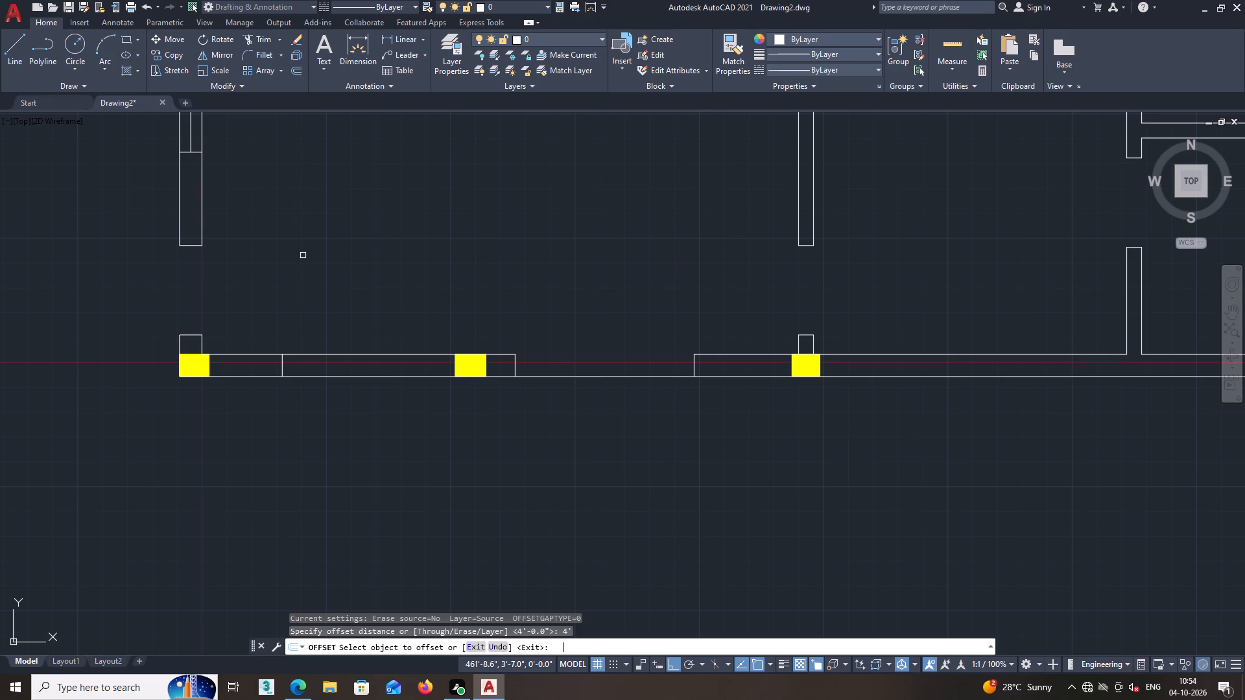
left_click(283, 369)
left_click(327, 367)
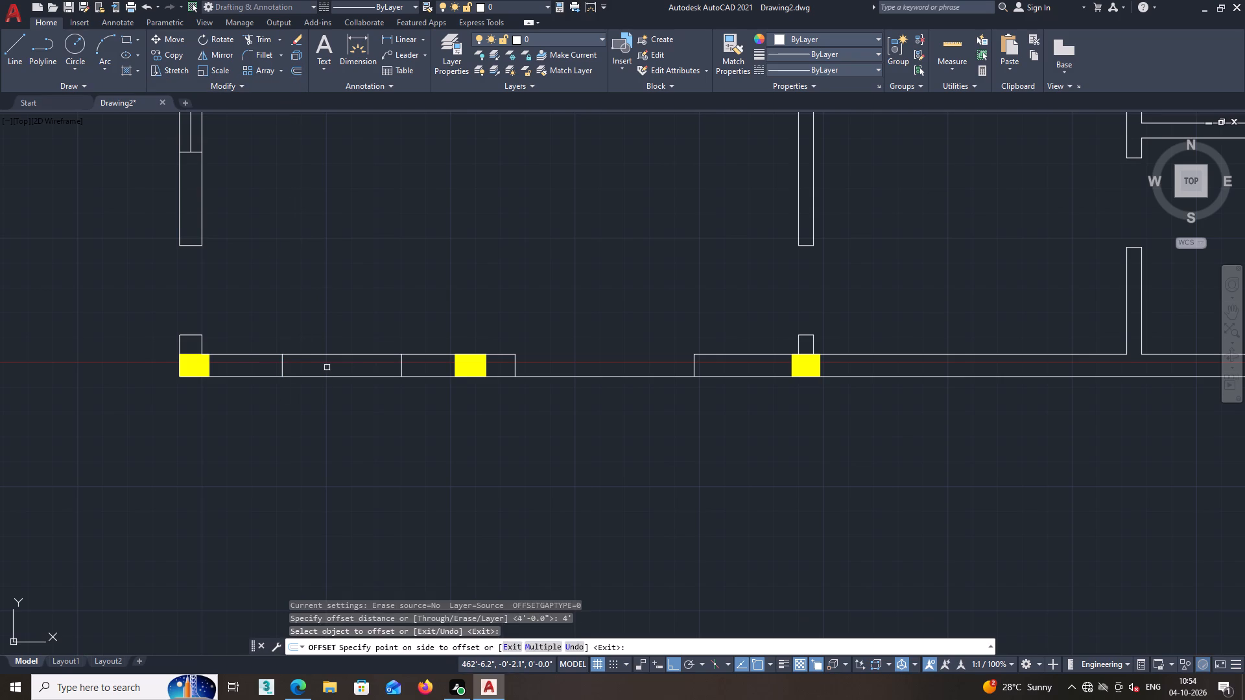
key("space")
Draw the window's horizontal centre line between the midpoints of its two end lines in the bottom exterior wall.
left_click(19, 40)
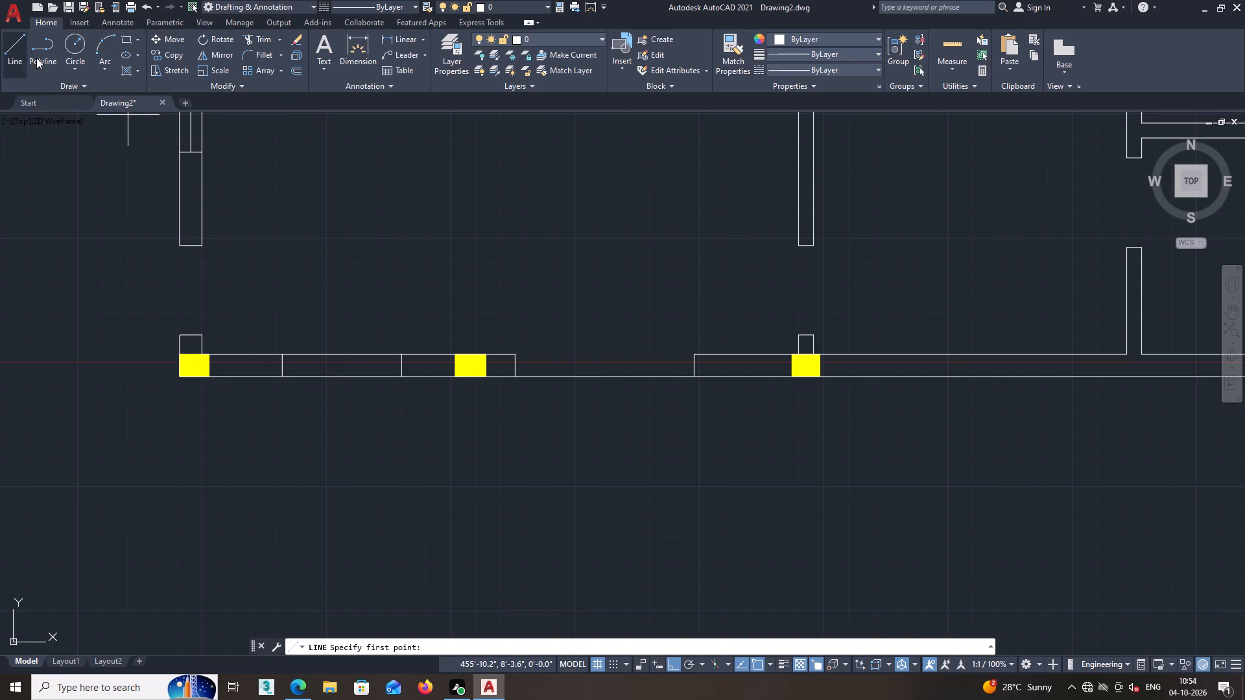
scroll(290, 356, "up", 1)
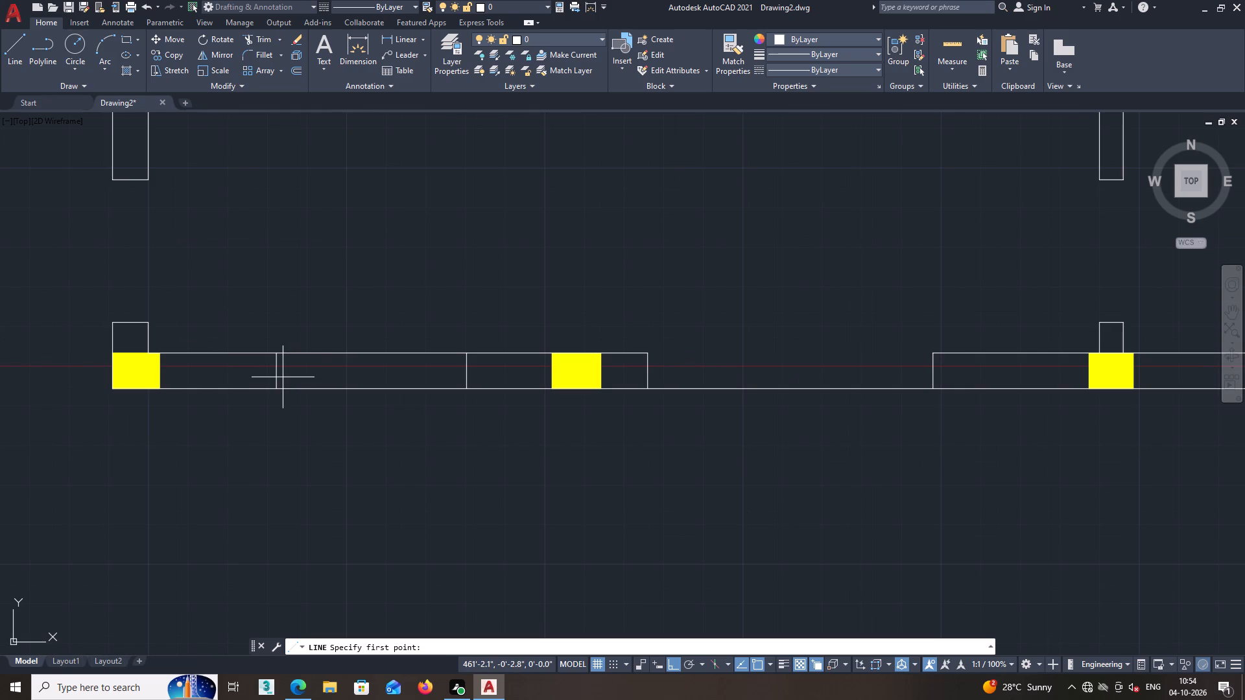
left_click(276, 373)
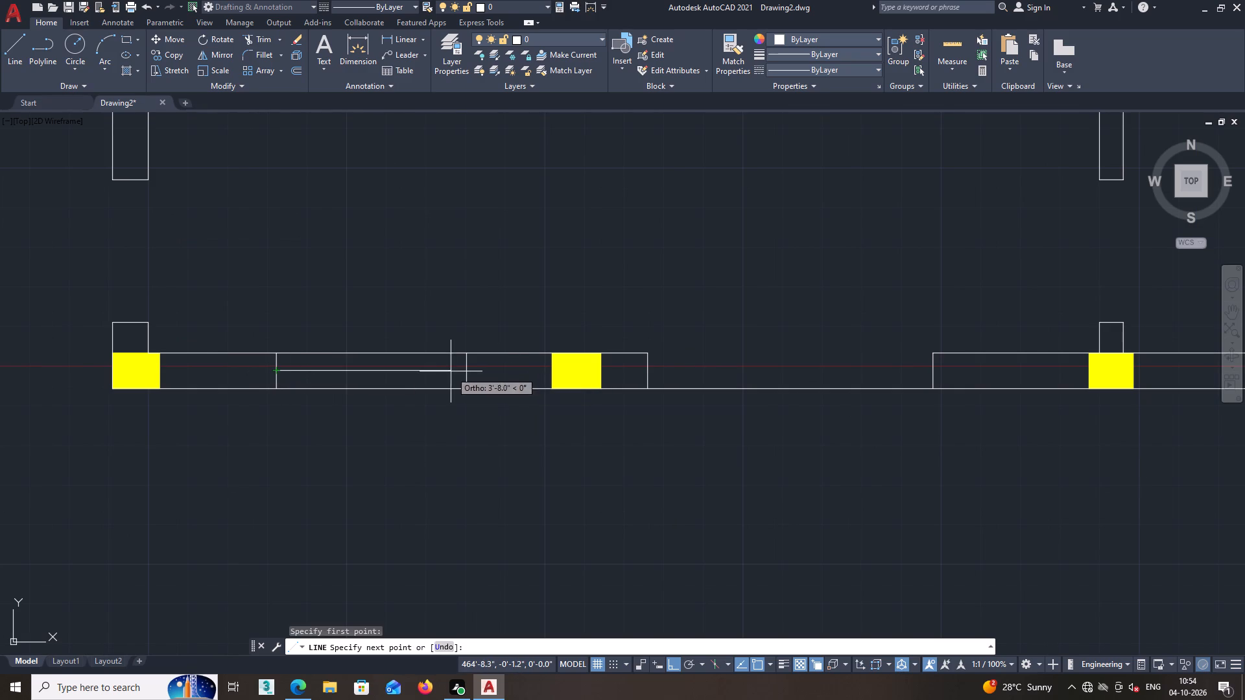
left_click(468, 369)
key("space")
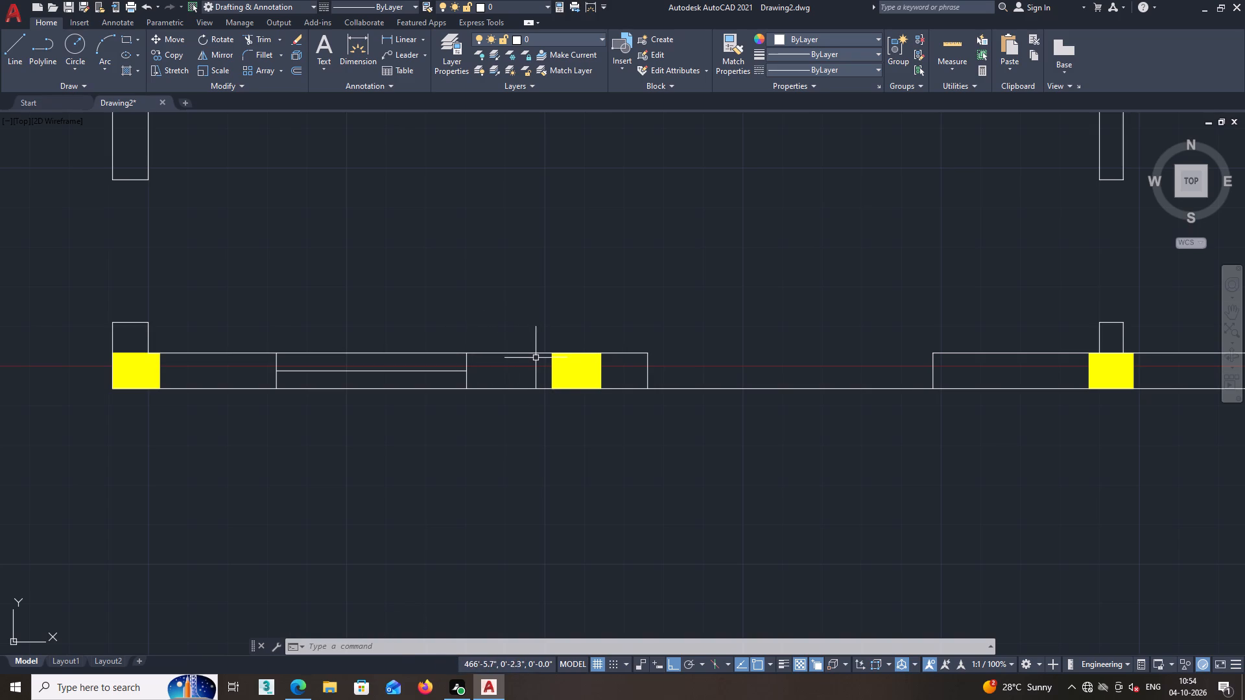
Select the centre line and end lines of the window symbol in the lower-left room's bottom exterior wall.
scroll(543, 355, "down", 1)
middle_click_drag(499, 377, 408, 382)
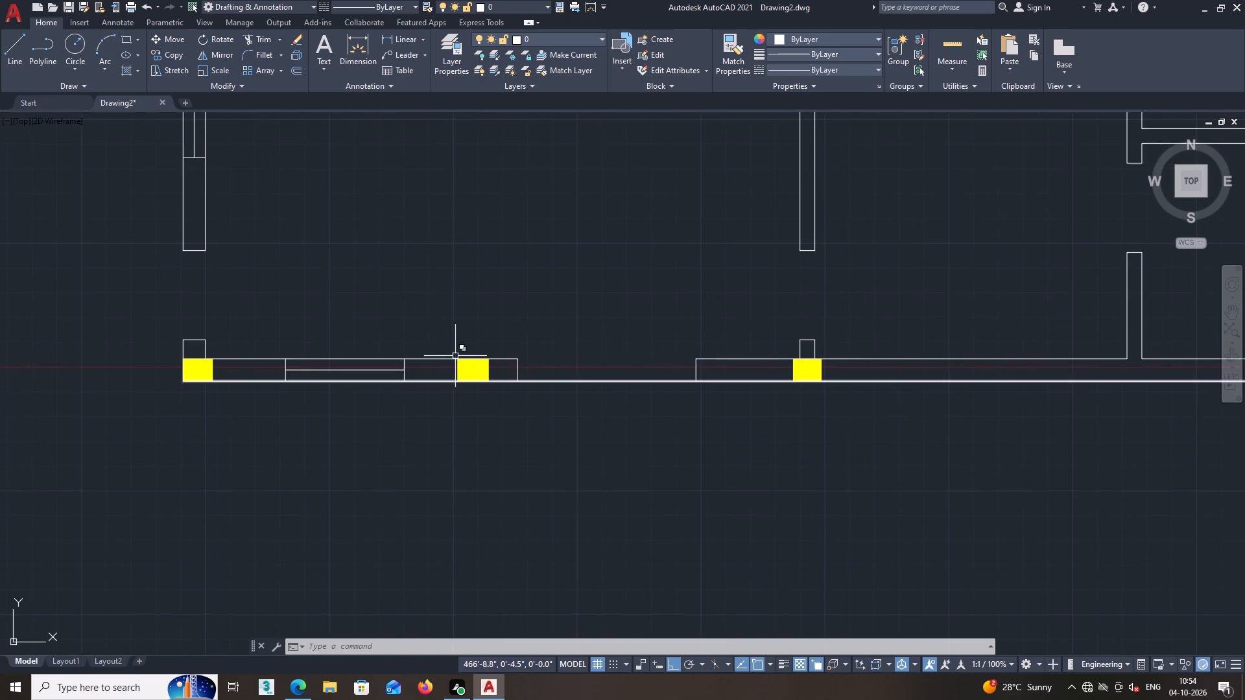
scroll(456, 353, "down", 1)
middle_click_drag(497, 393, 422, 415)
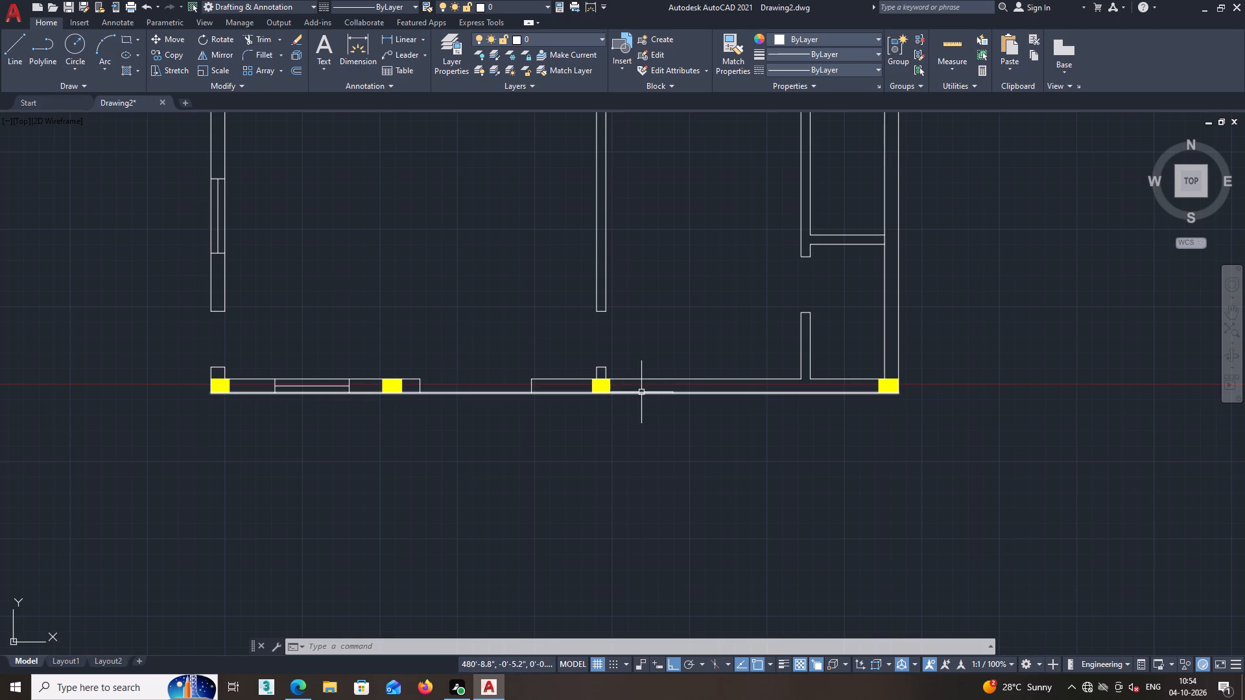
middle_click_drag(615, 384, 556, 398)
middle_click(691, 423)
scroll(691, 423, "down", 1)
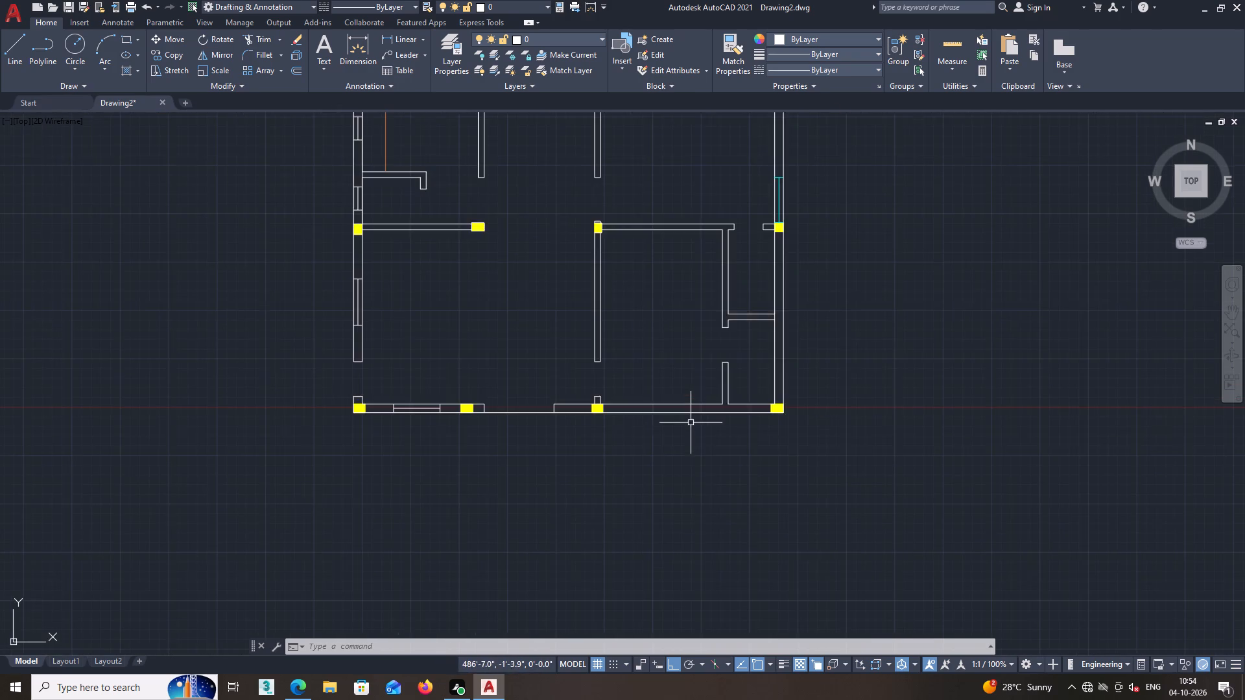
middle_click_drag(691, 421, 614, 424)
middle_click_drag(402, 436, 534, 348)
scroll(547, 375, "down", 2)
middle_click_drag(565, 451, 568, 430)
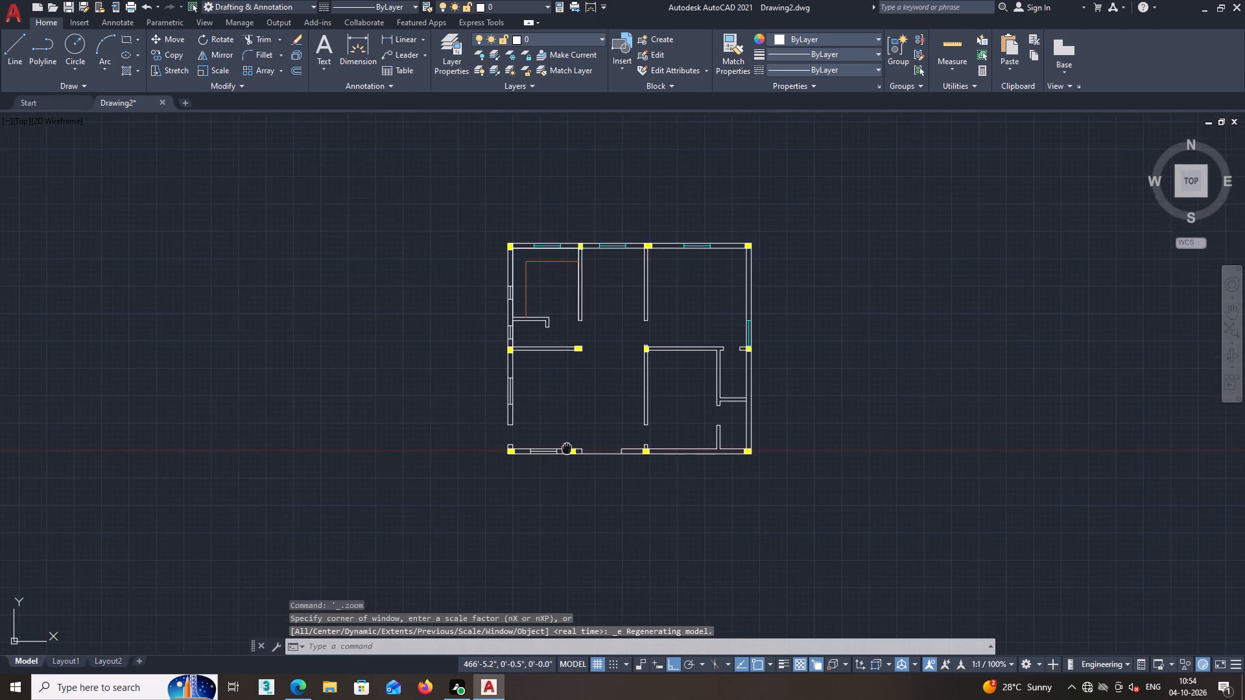
middle_click_drag(568, 430, 560, 392)
middle_click_drag(558, 425, 554, 390)
scroll(562, 351, "up", 2)
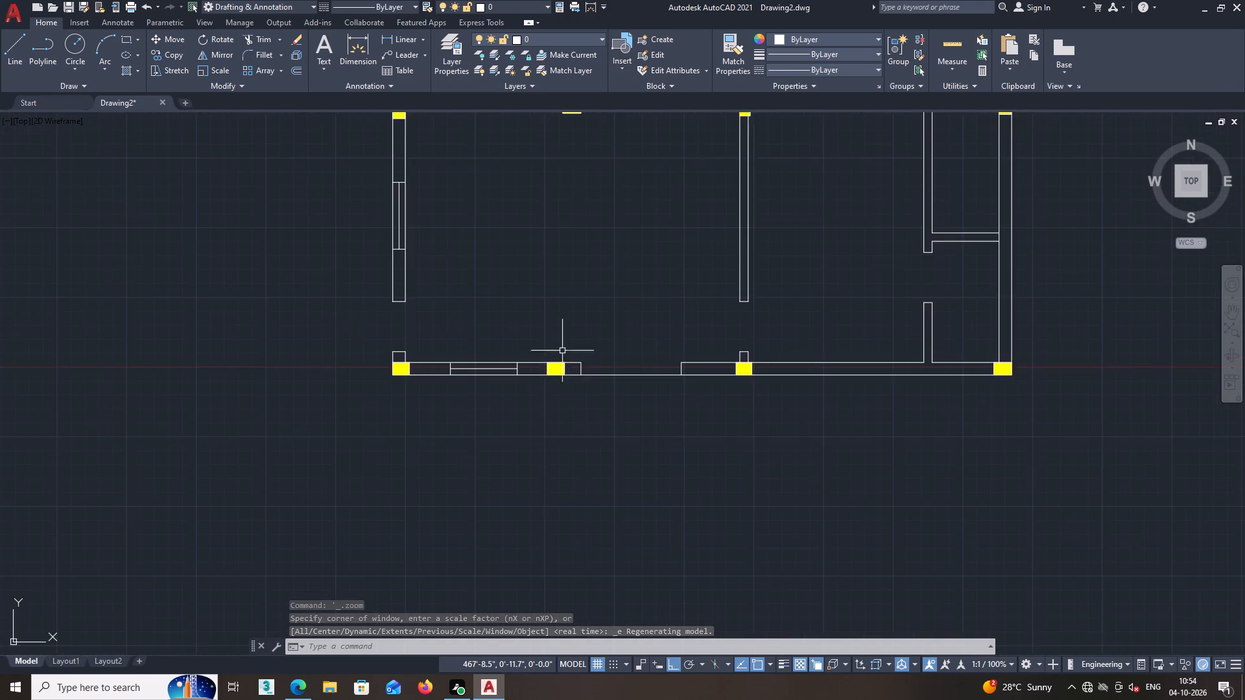
scroll(562, 351, "up", 4)
middle_click_drag(522, 369, 590, 519)
scroll(579, 483, "up", 1)
left_click(560, 474)
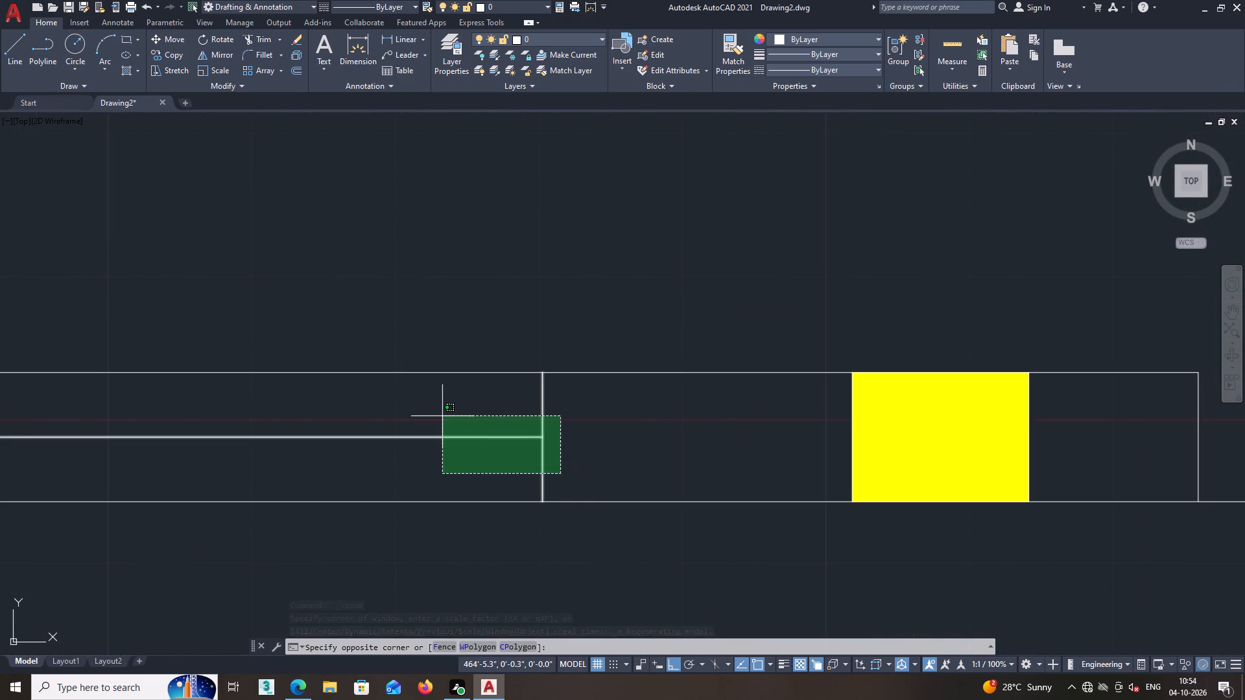
scroll(442, 416, "down", 1)
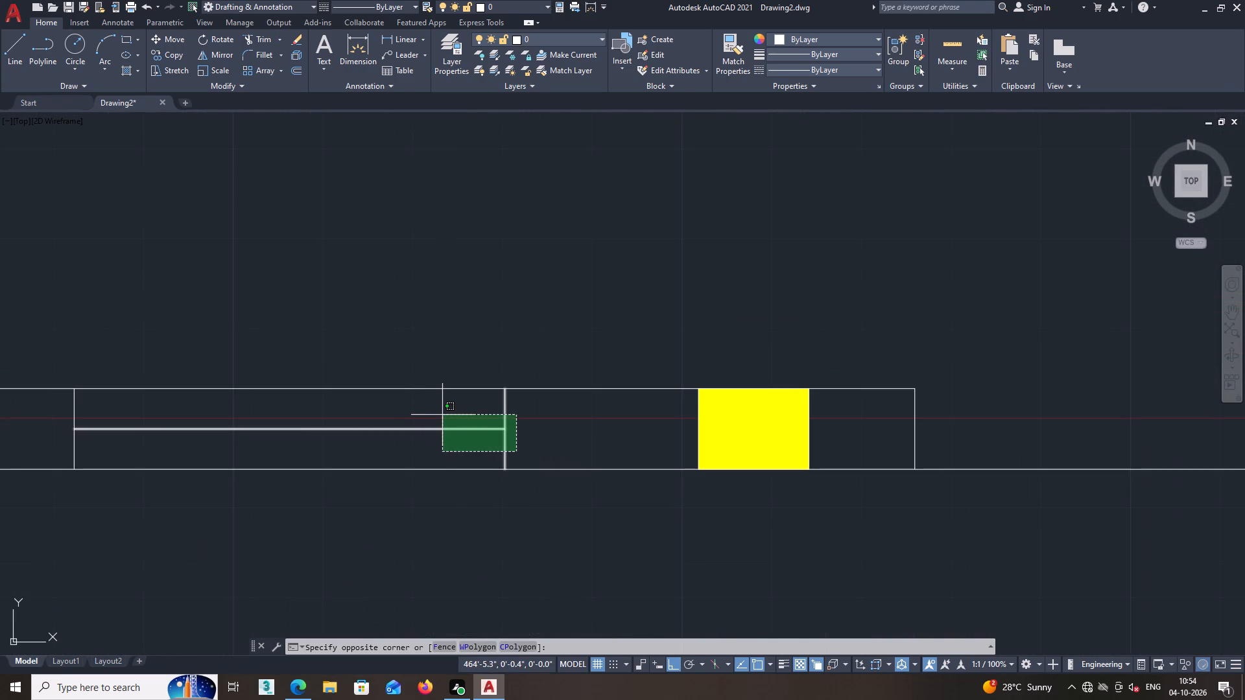
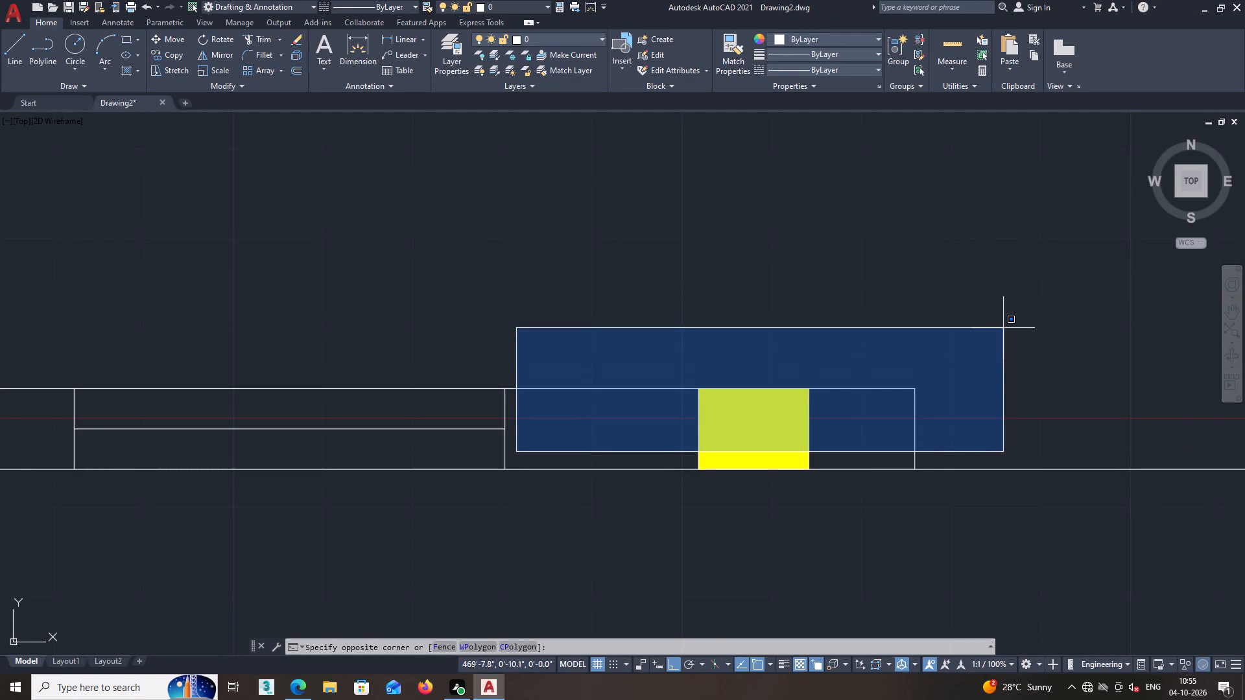
Copy the lower-left room's bottom-wall window symbol about 21'-4" to the right, into the lower-right room's bottom exterior wall.
key("Escape")
scroll(1010, 325, "down", 2)
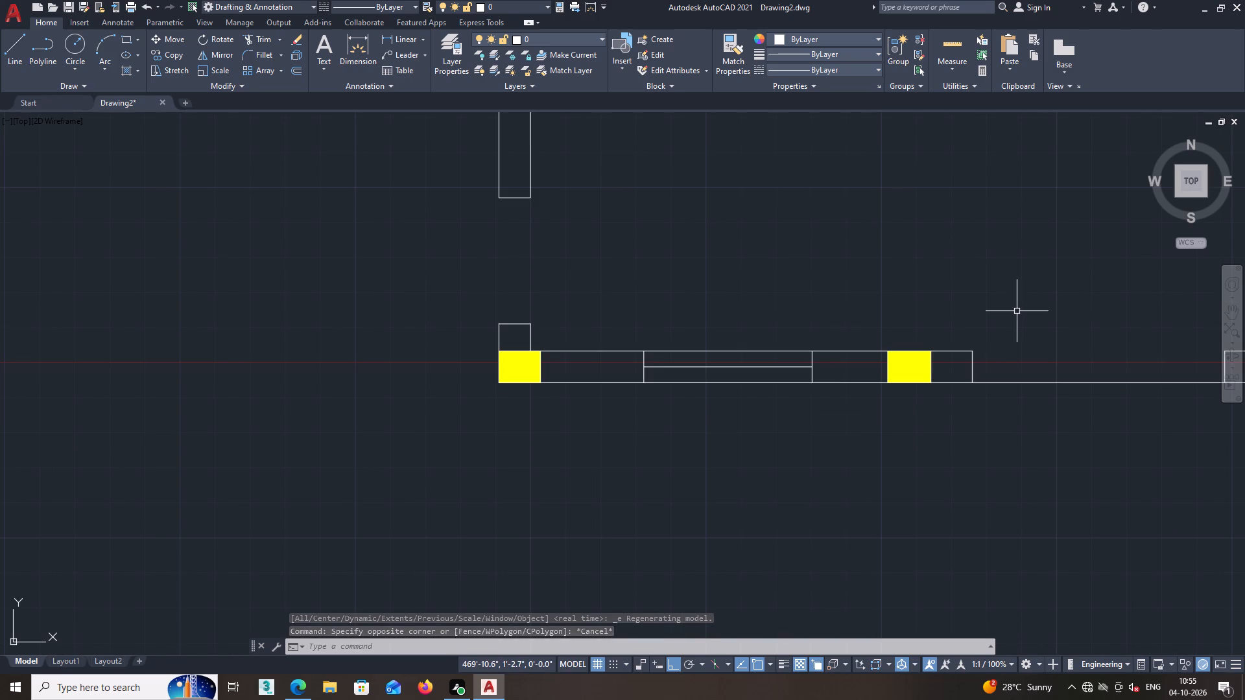
scroll(1036, 300, "down", 2)
middle_click_drag(966, 310, 642, 373)
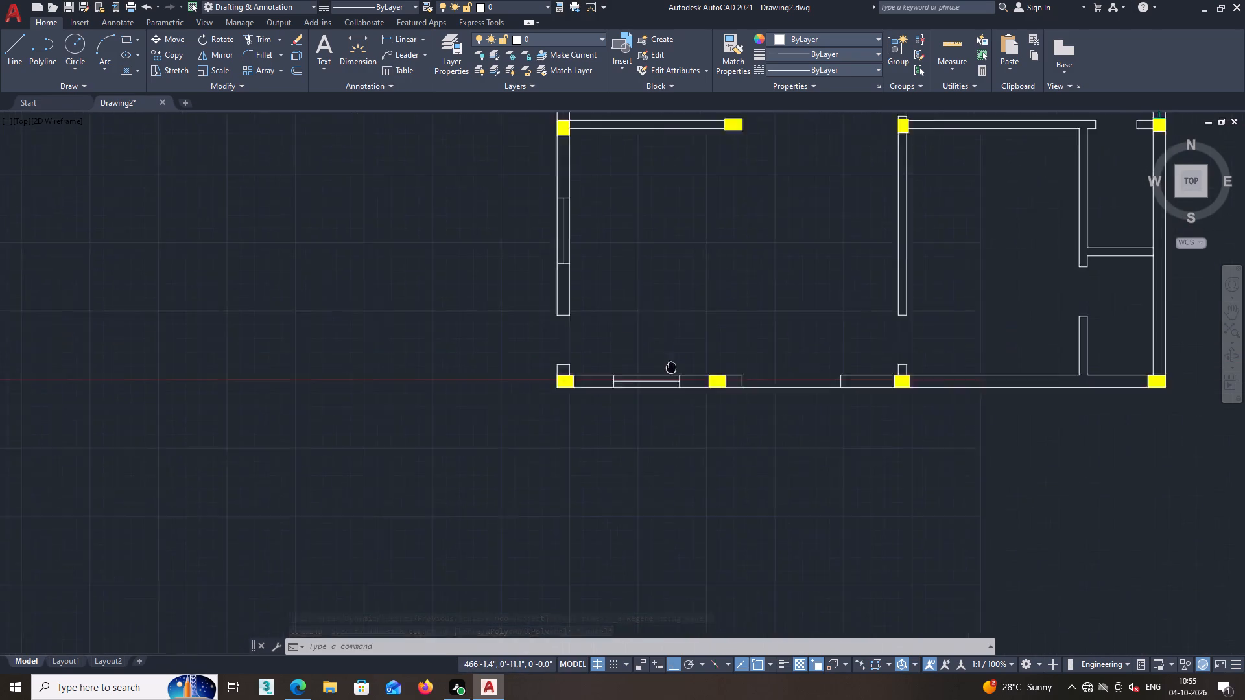
middle_click_drag(642, 373, 635, 375)
middle_click_drag(875, 429, 772, 461)
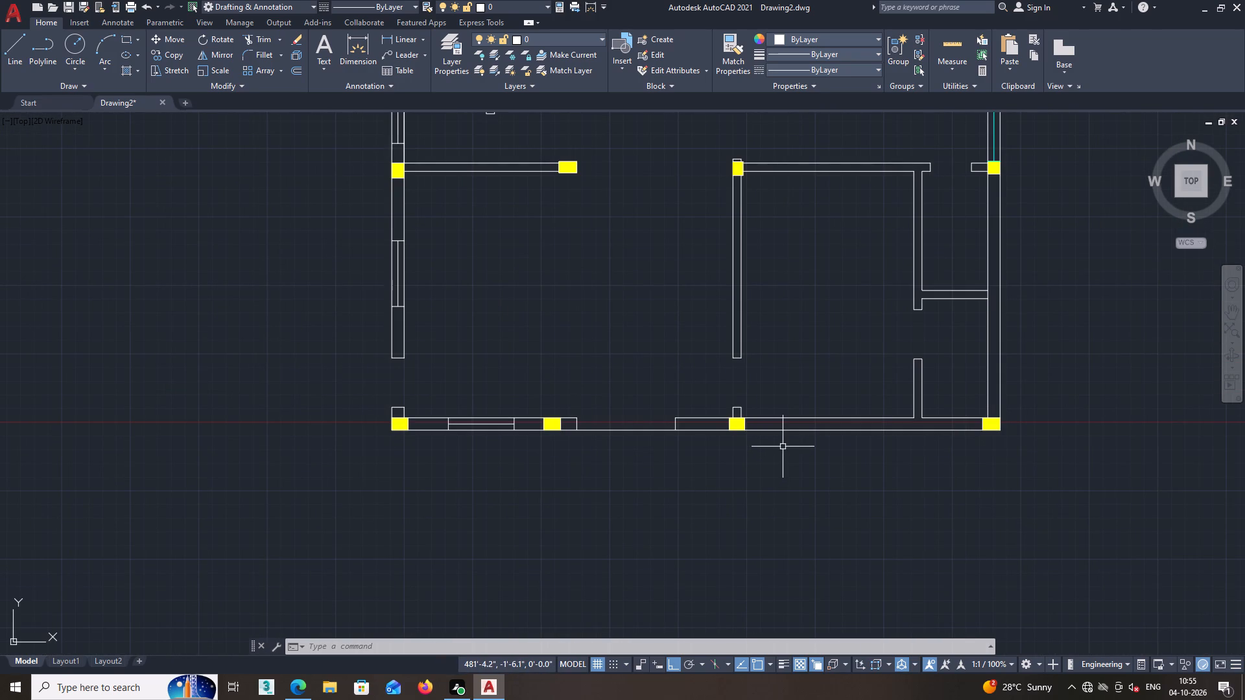
middle_click_drag(790, 440, 736, 466)
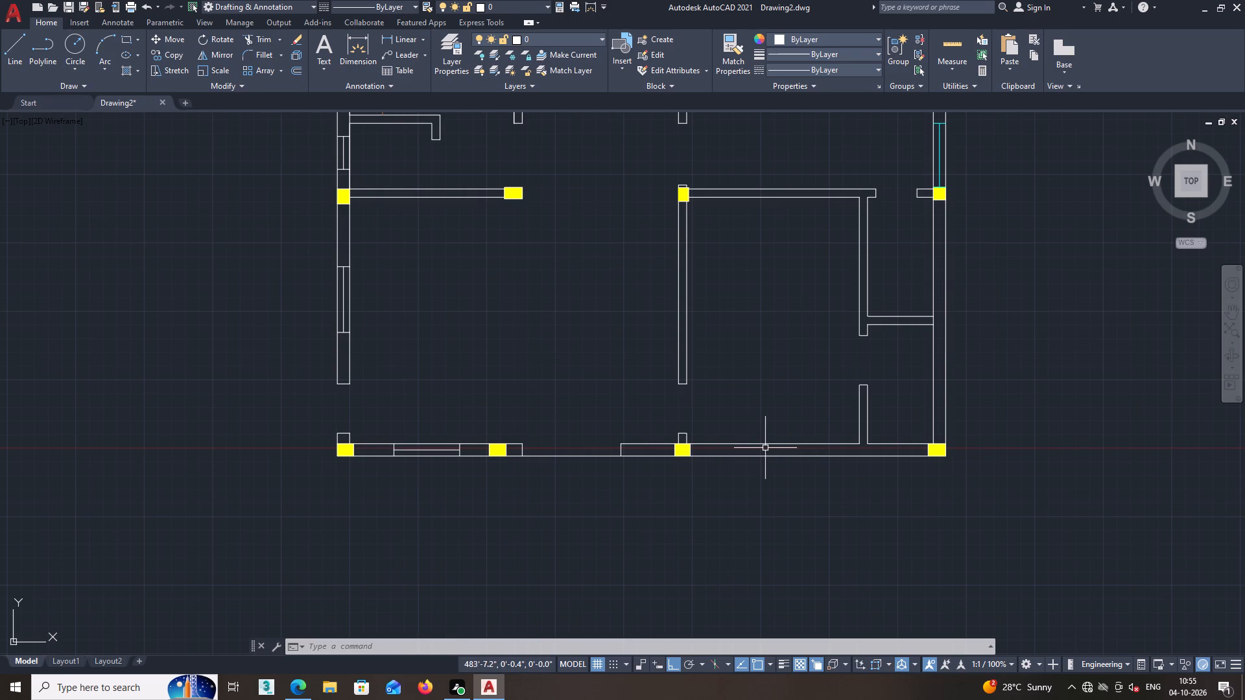
middle_click_drag(748, 456, 739, 491)
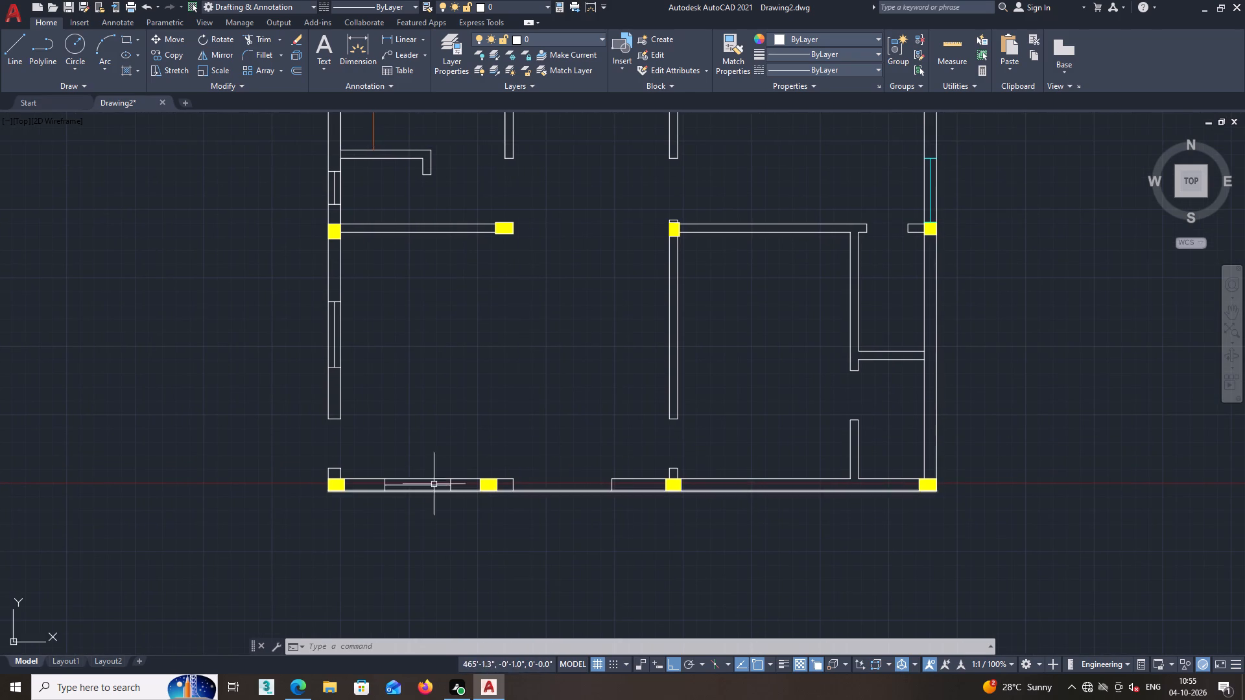
scroll(366, 482, "up", 4)
left_click(683, 511)
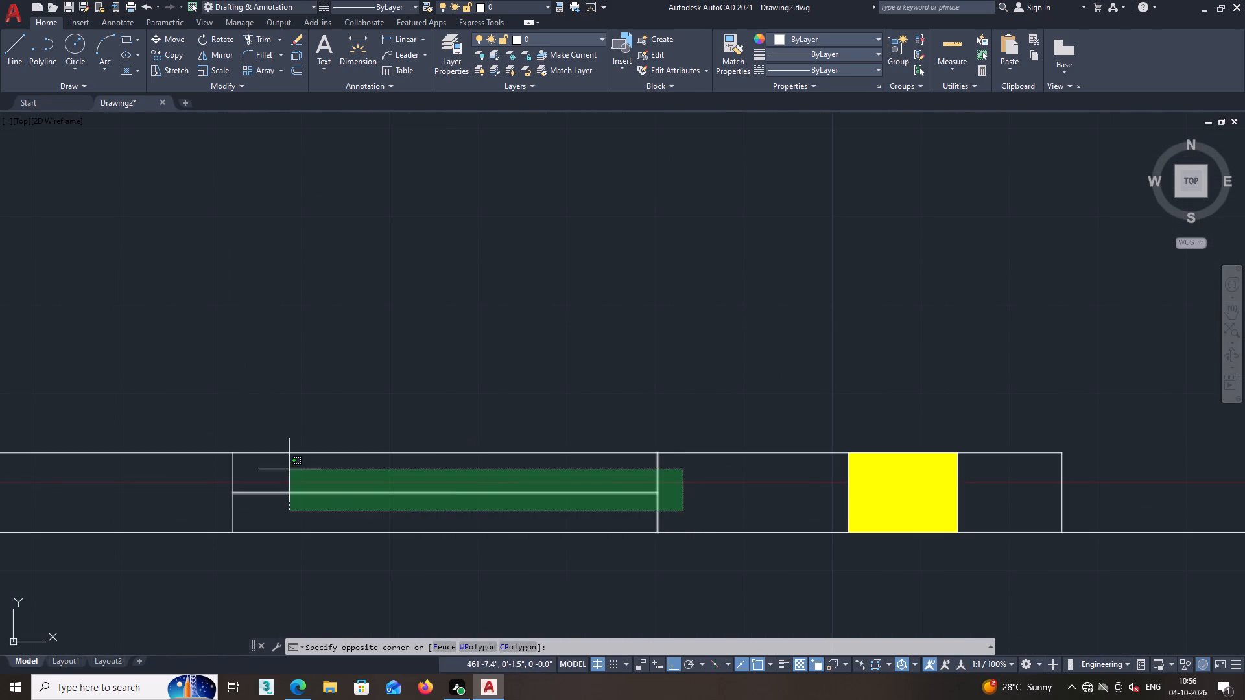
left_click(181, 473)
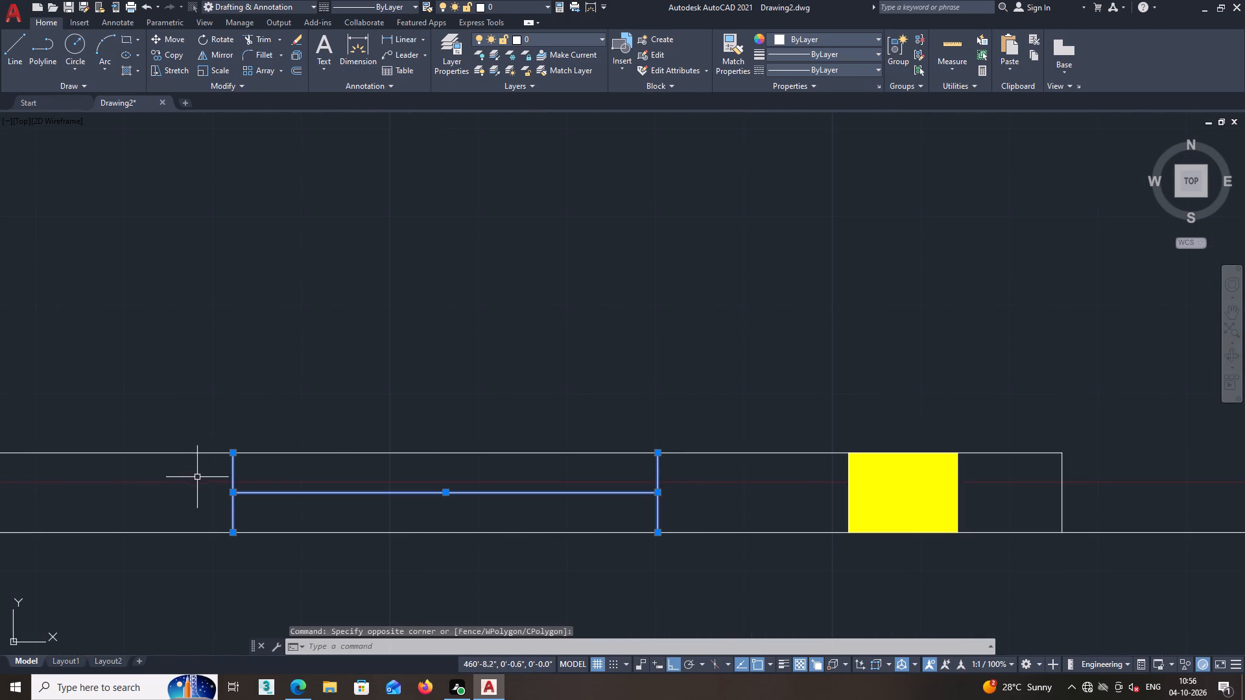
key("c")
key("o")
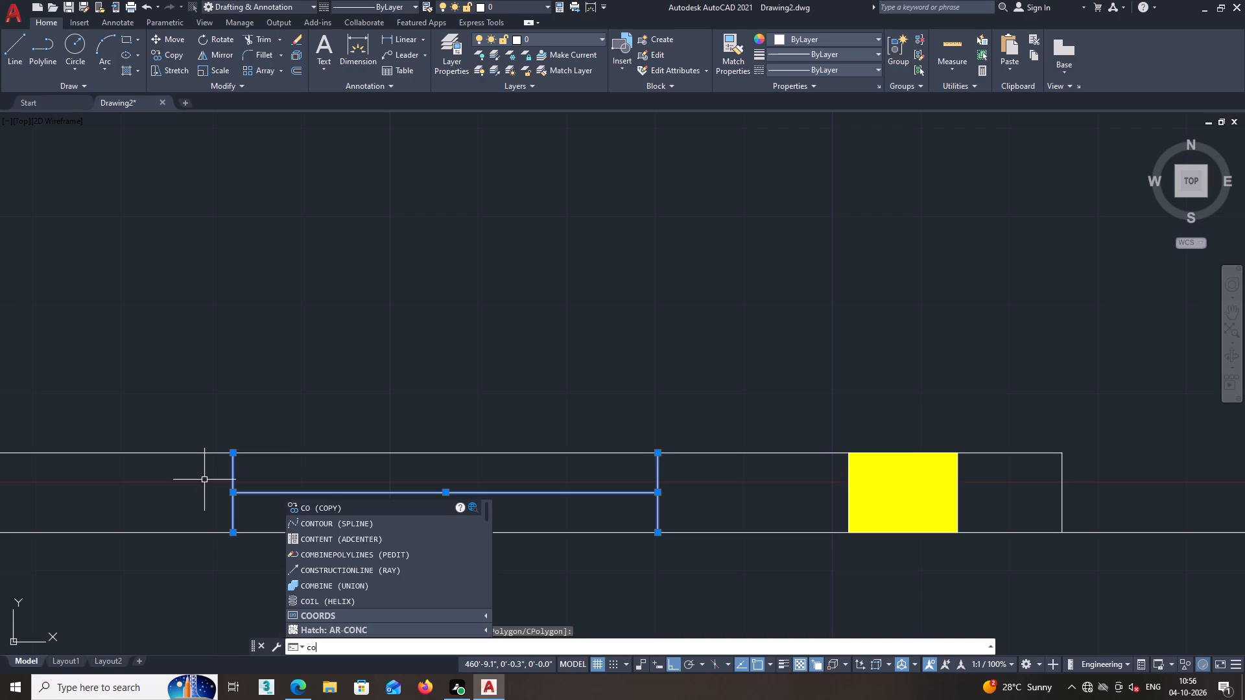
key("Return")
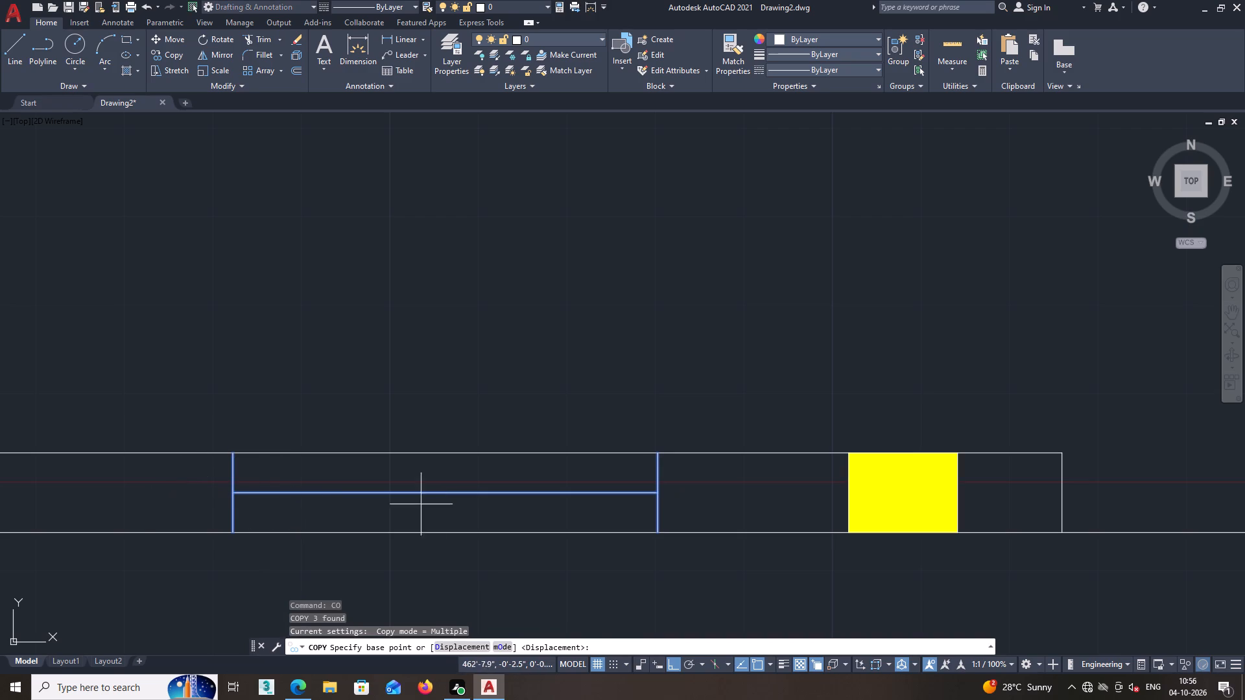
left_click(657, 491)
middle_click_drag(813, 491, 396, 482)
scroll(737, 499, "down", 4)
middle_click_drag(1090, 528, 711, 518)
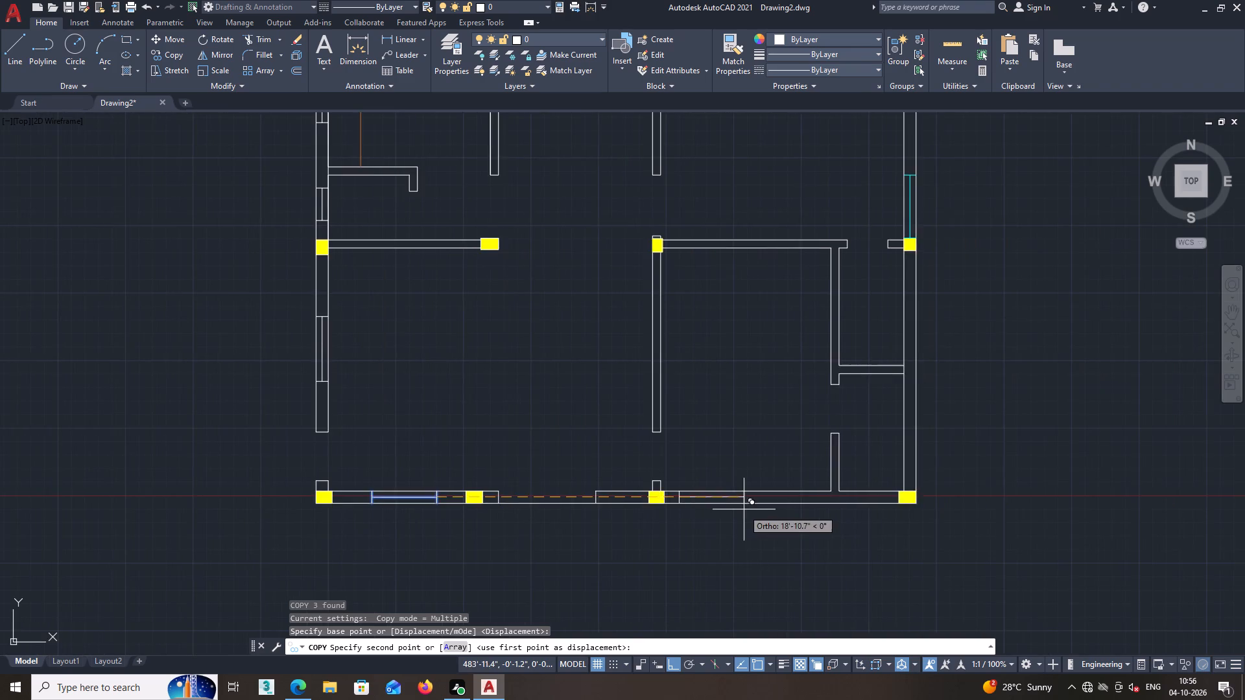
scroll(745, 508, "up", 1)
middle_click_drag(759, 499, 610, 512)
scroll(678, 487, "up", 3)
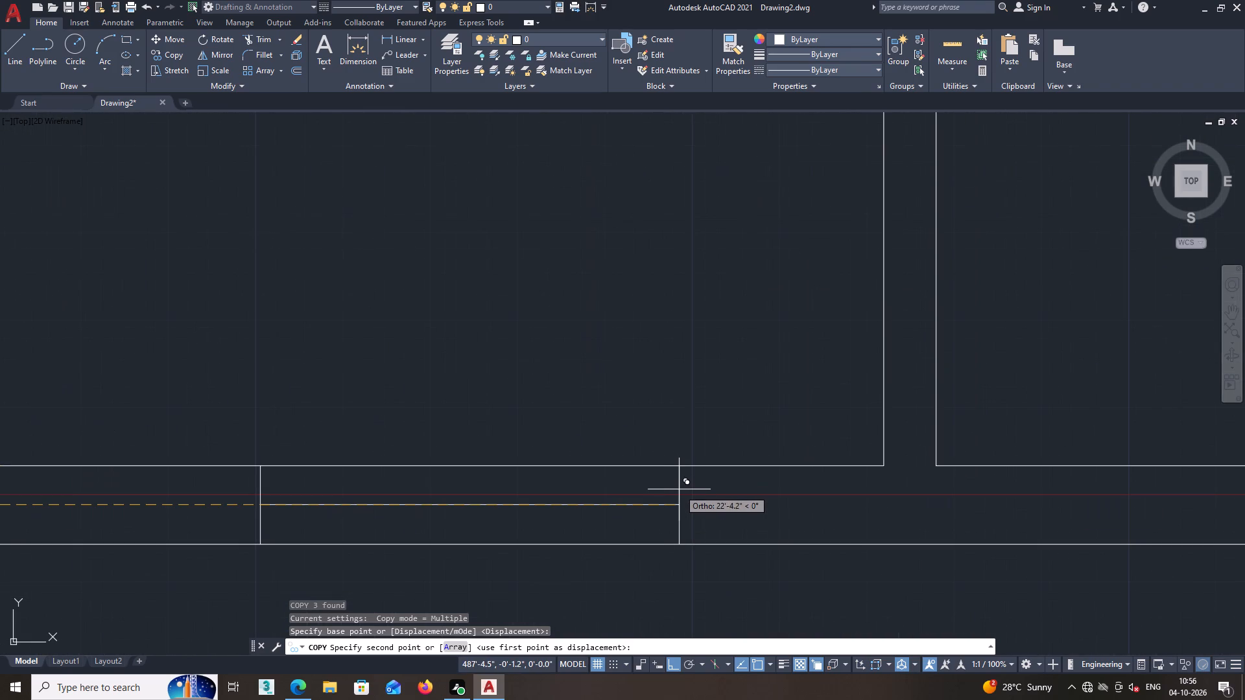
scroll(687, 487, "down", 2)
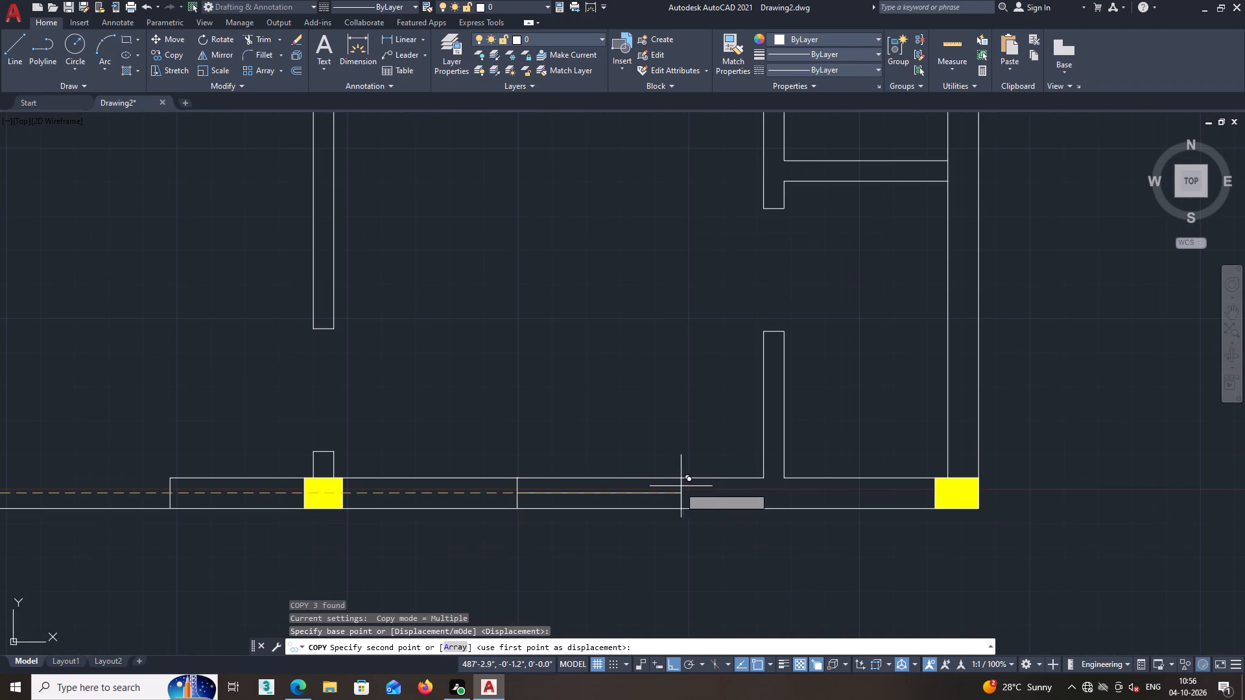
left_click(641, 485)
key("space")
Look over the whole floor plan and its right exterior wall for places that still need a window.
scroll(678, 543, "down", 2)
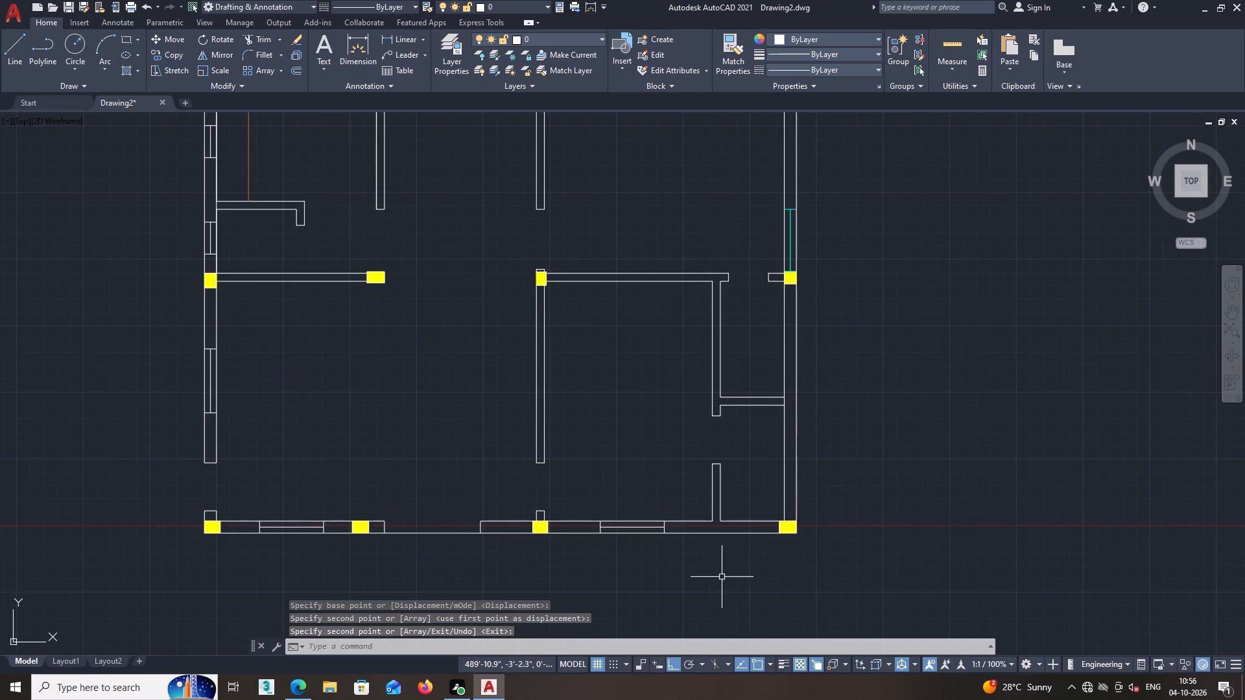
middle_click_drag(724, 575, 672, 550)
scroll(669, 548, "down", 2)
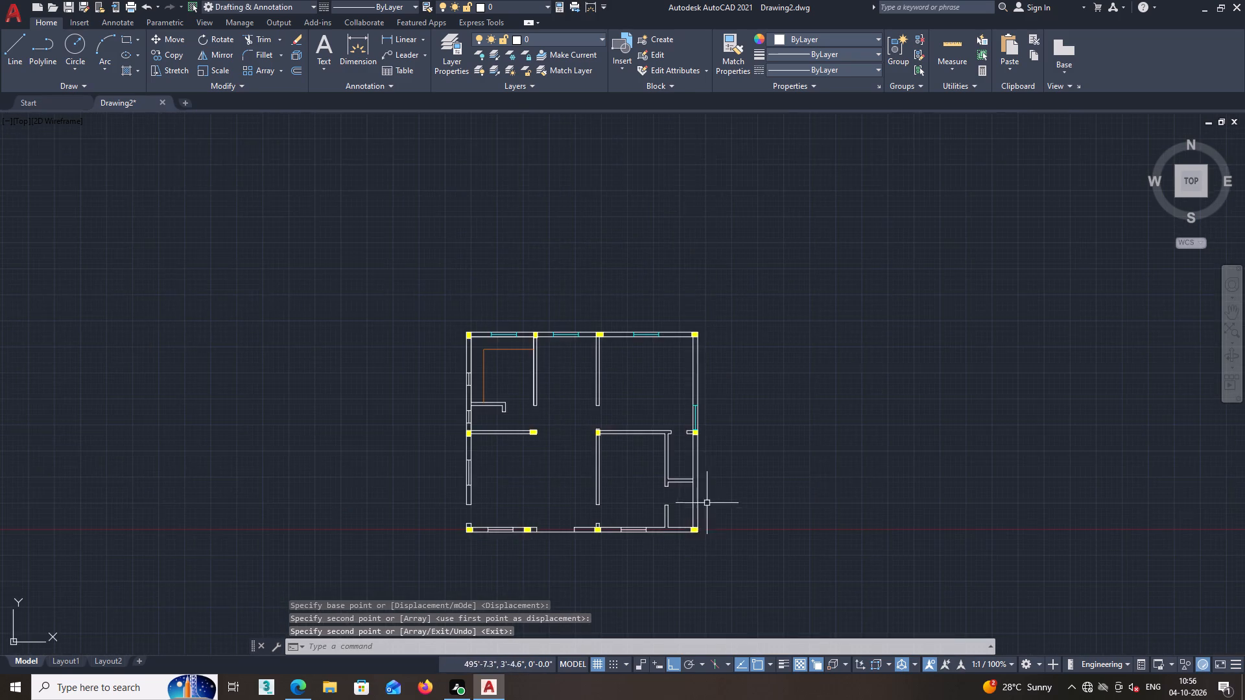
middle_click_drag(715, 484, 691, 517)
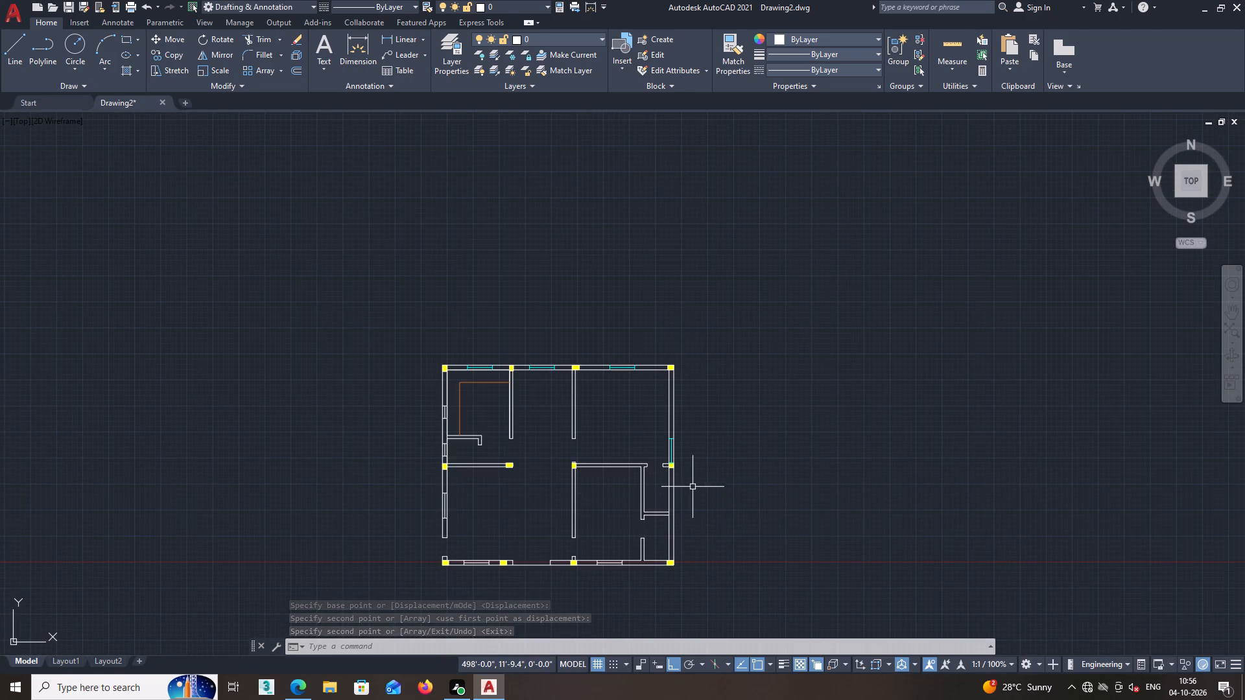
middle_click_drag(674, 464, 659, 386)
middle_click_drag(653, 426, 658, 384)
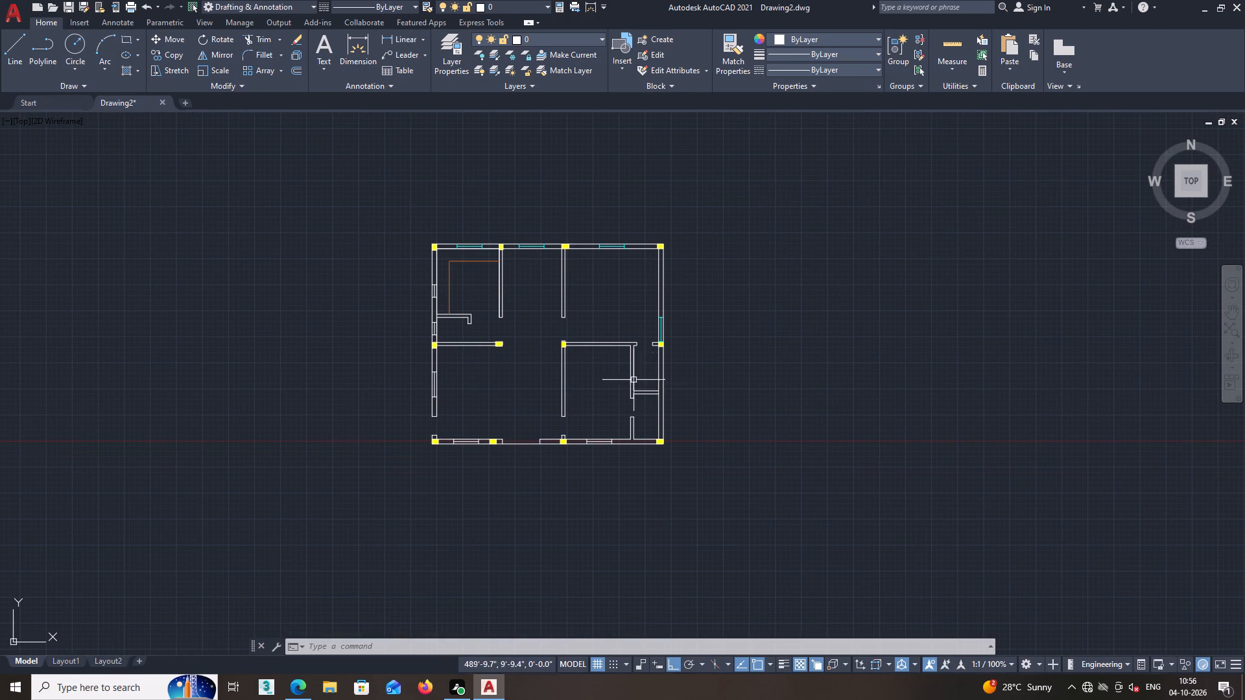
middle_click_drag(624, 375, 556, 329)
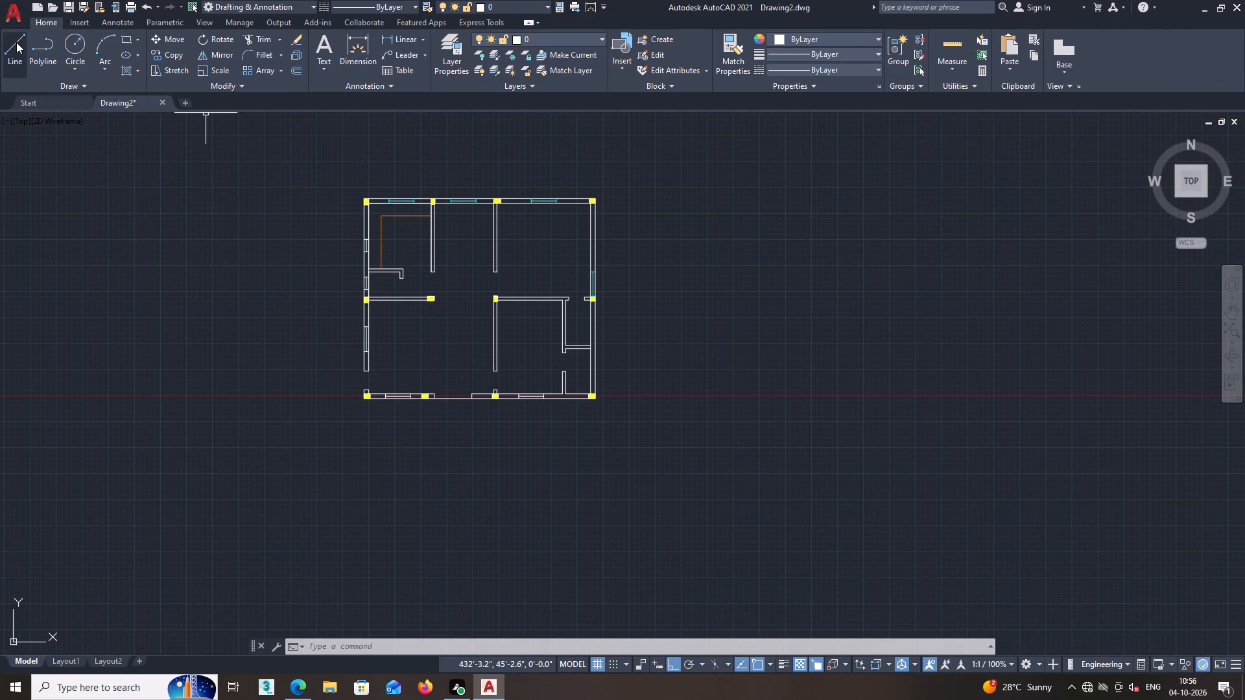
left_click(16, 42)
scroll(565, 321, "up", 1)
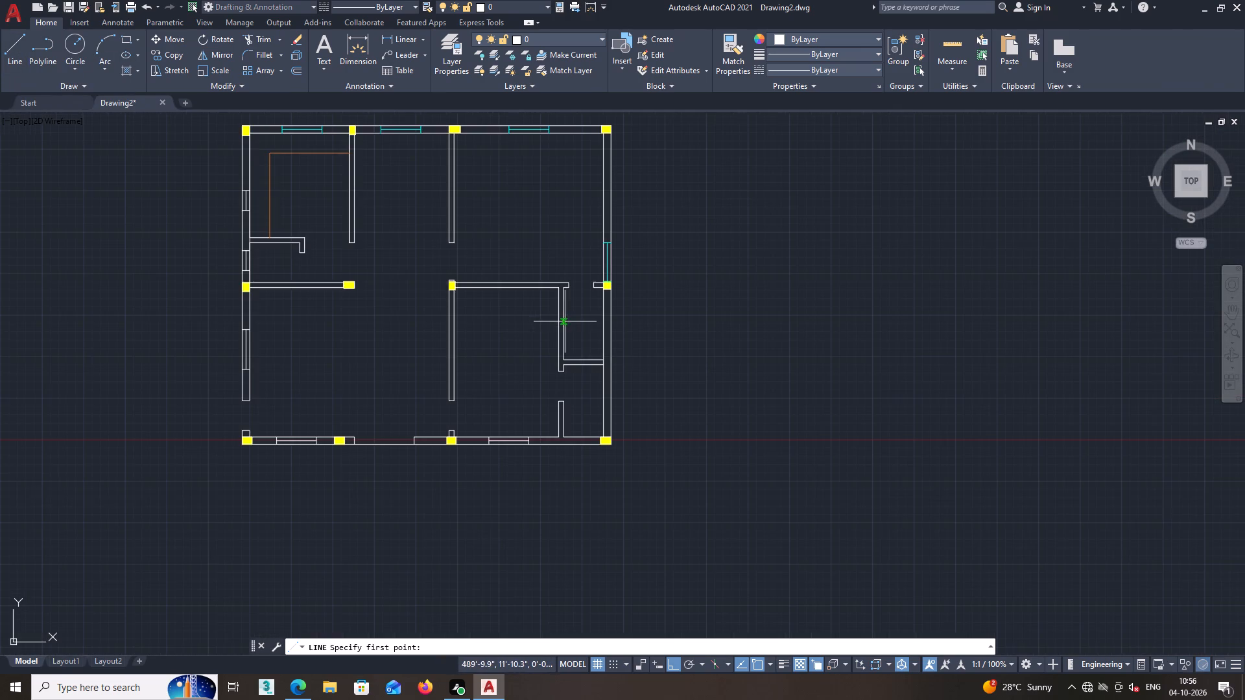
middle_click_drag(601, 354, 595, 384)
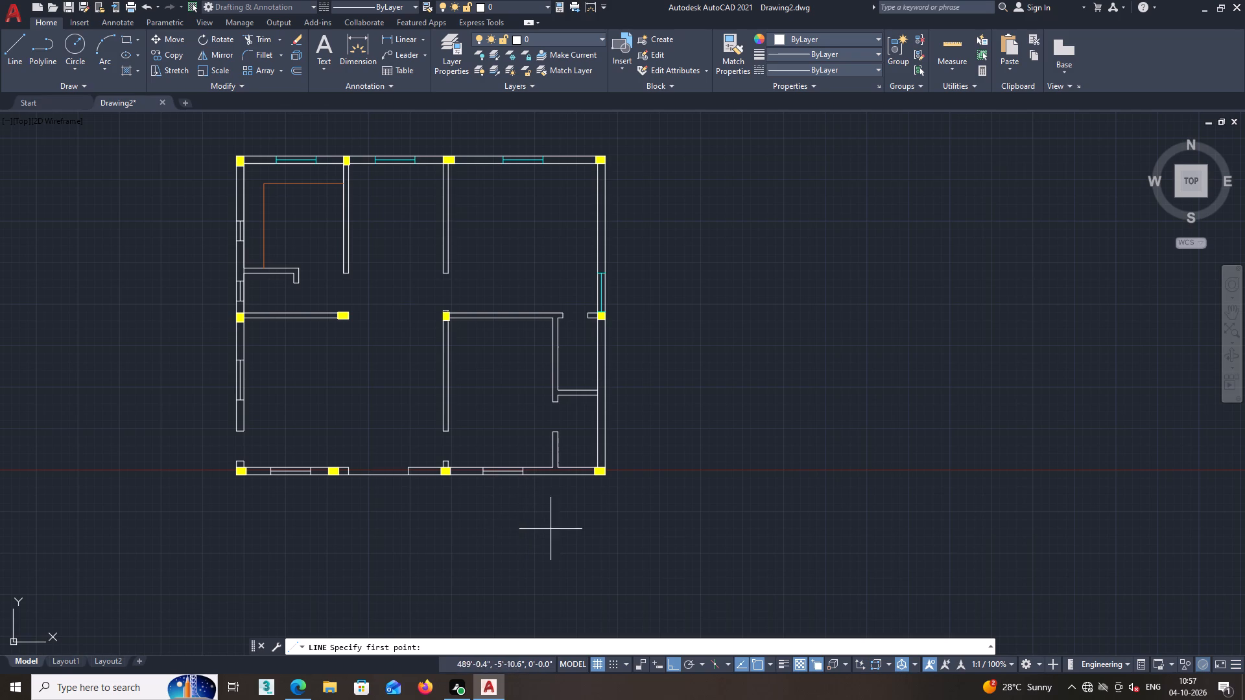
middle_click_drag(602, 368, 523, 380)
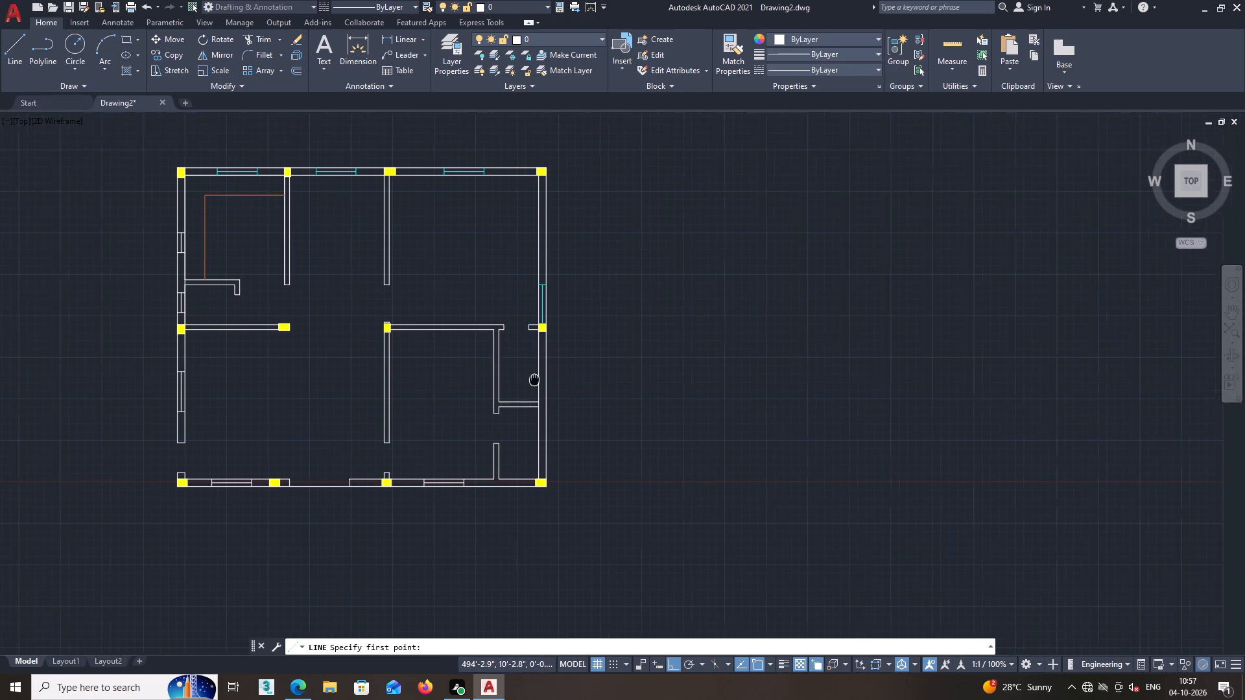
middle_click_drag(523, 380, 518, 380)
scroll(530, 386, "up", 2)
scroll(517, 363, "down", 2)
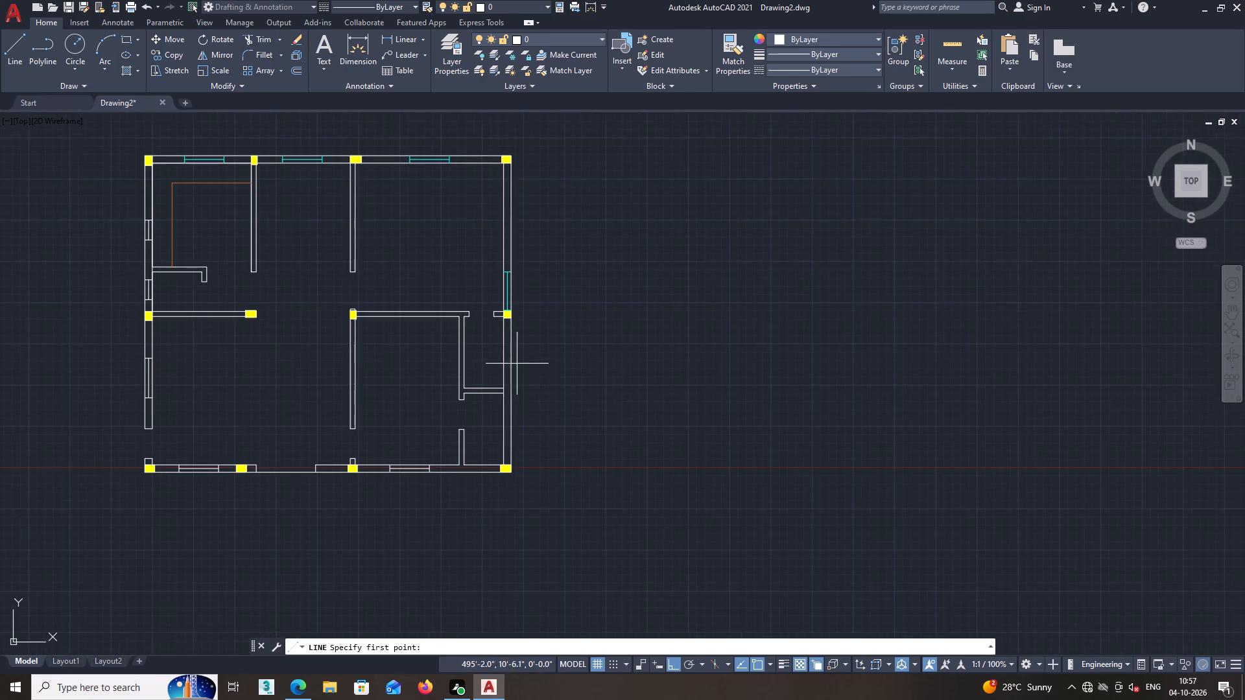
middle_click_drag(519, 391, 514, 412)
Draw a short horizontal line across the right exterior wall of the small lower-right room, below the column beside its doorway.
left_click(16, 44)
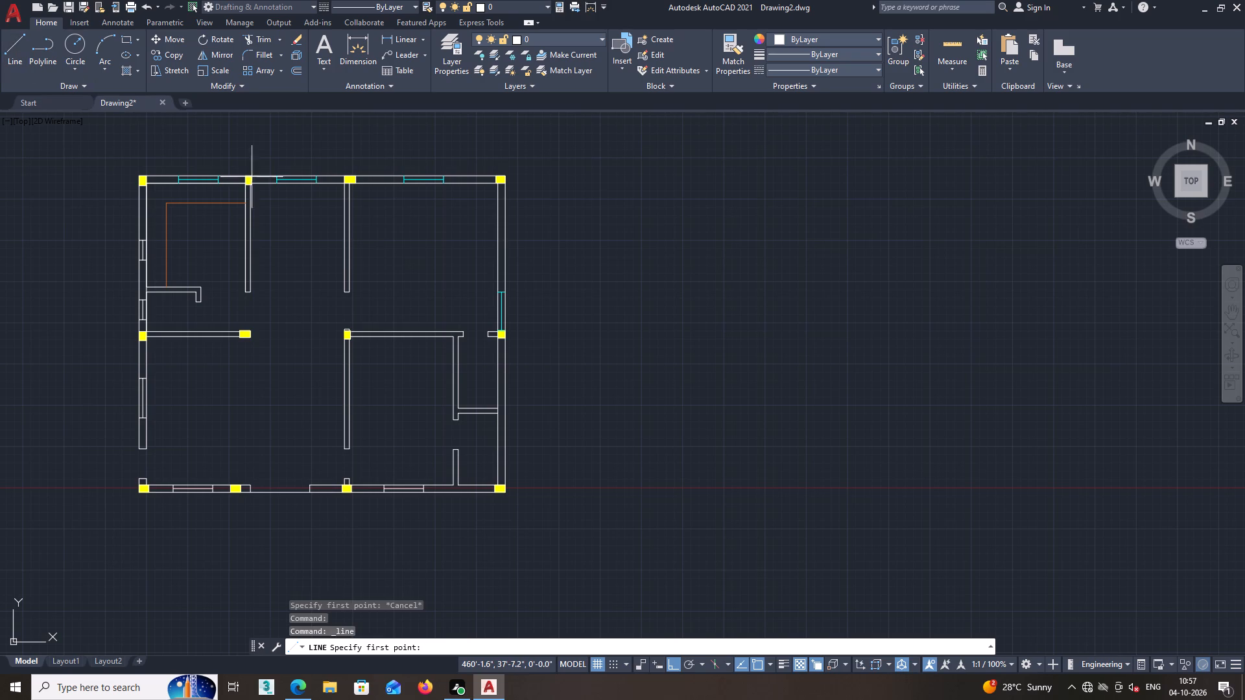
middle_click_drag(522, 371, 496, 372)
middle_click_drag(498, 433, 476, 402)
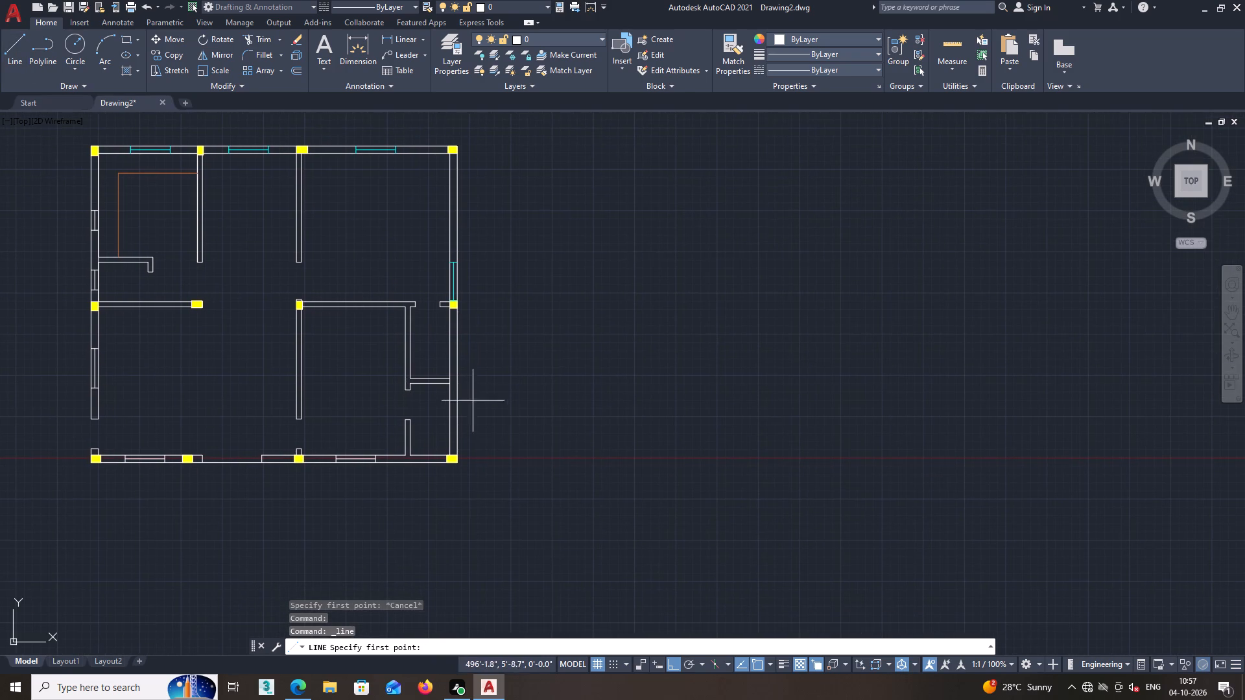
middle_click(462, 384)
middle_click_drag(455, 351, 442, 380)
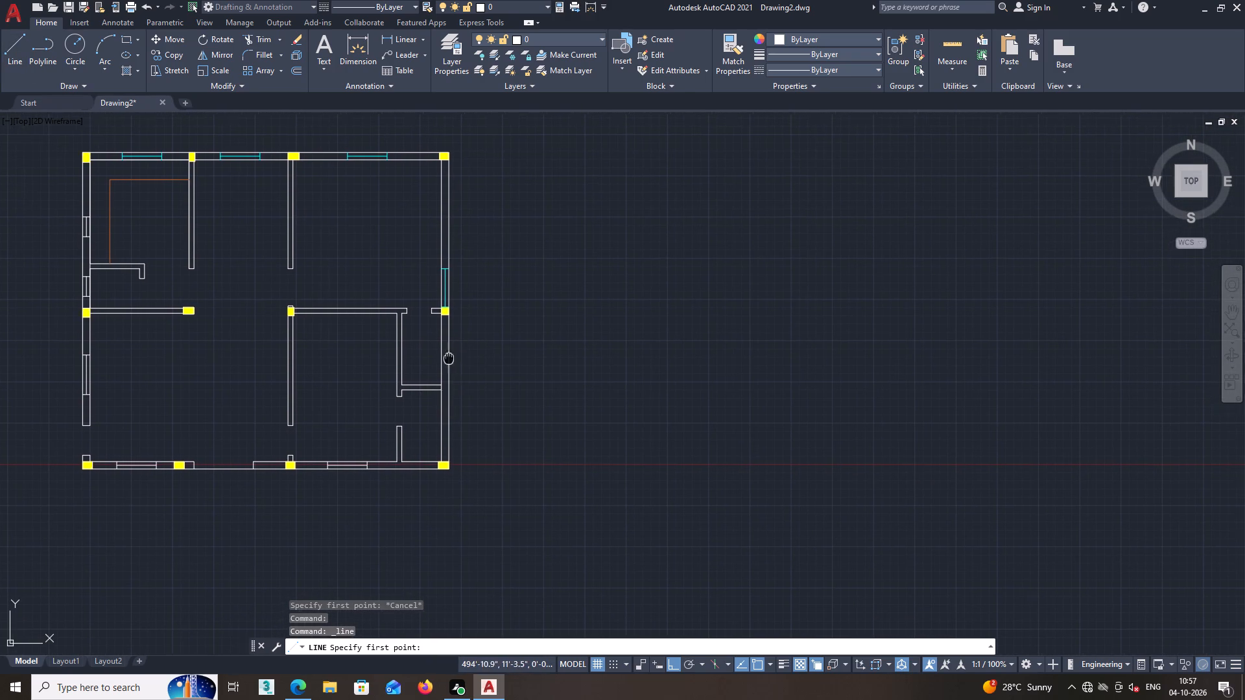
middle_click_drag(442, 380, 435, 408)
scroll(436, 368, "up", 1)
middle_click_drag(426, 391, 435, 366)
scroll(433, 387, "up", 3)
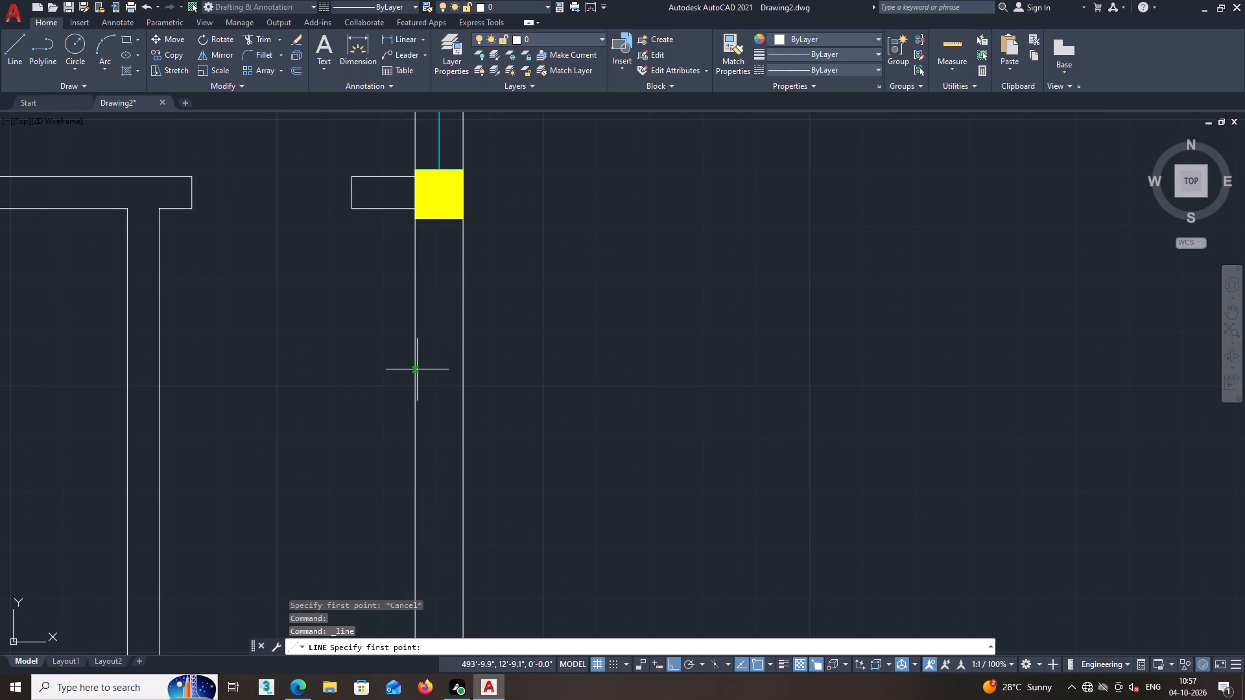
left_click(417, 371)
left_click(462, 372)
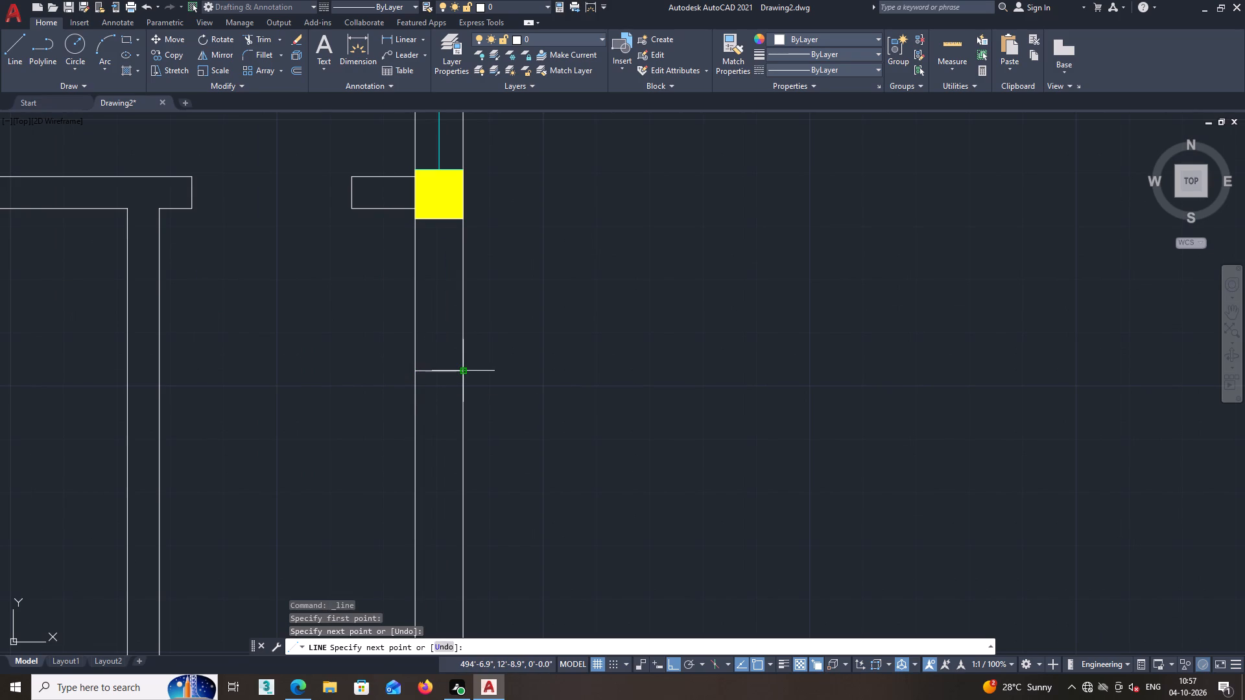
key("space")
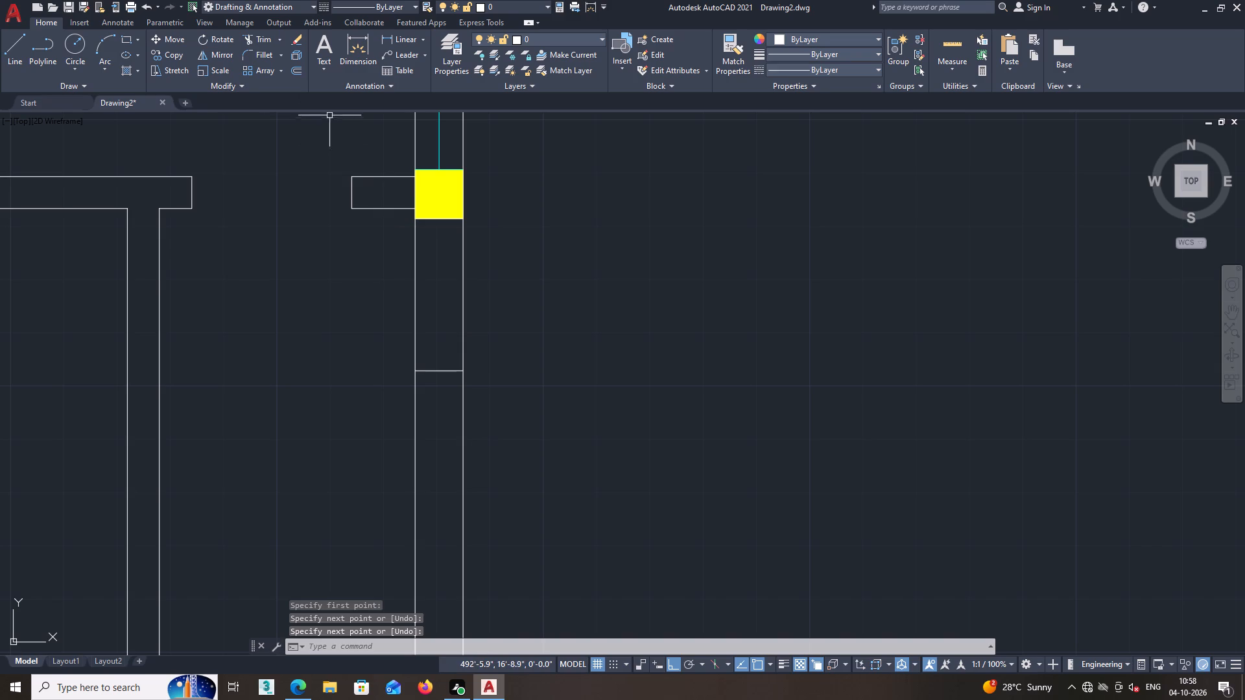
Offset the short line across the right exterior wall 2' downward to mark the window's other end.
key("o")
type("ff")
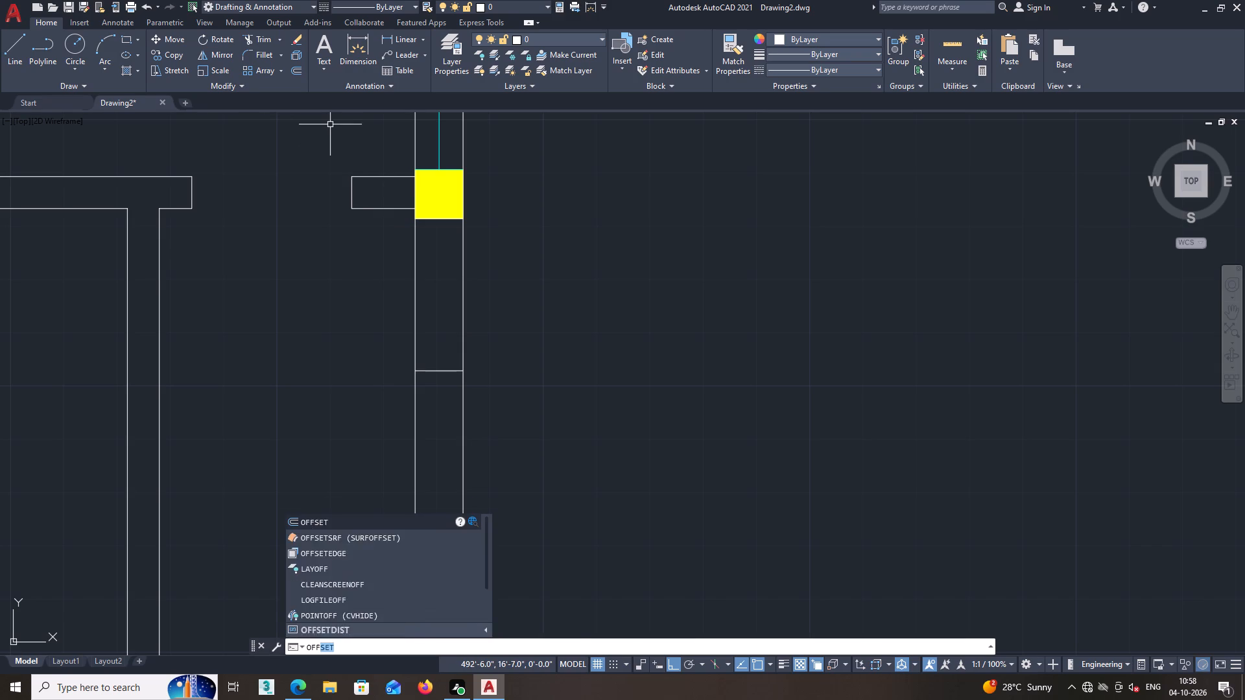
key("Return")
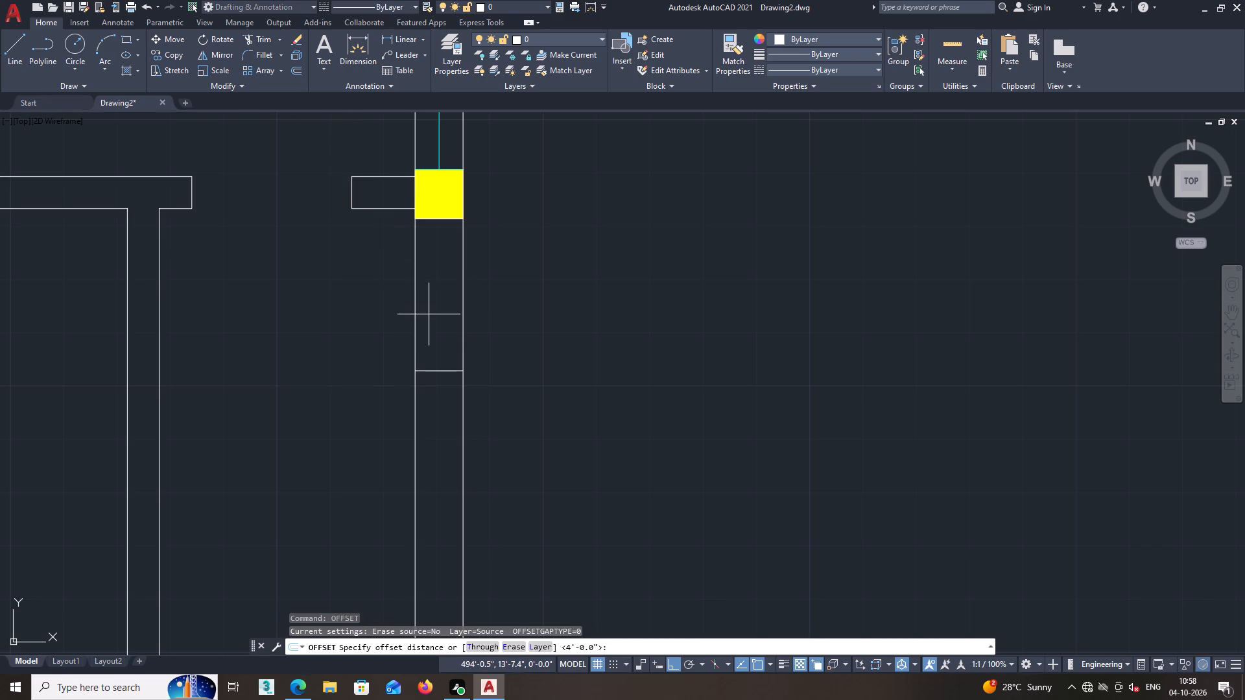
key("2")
key("apostrophe")
key("Return")
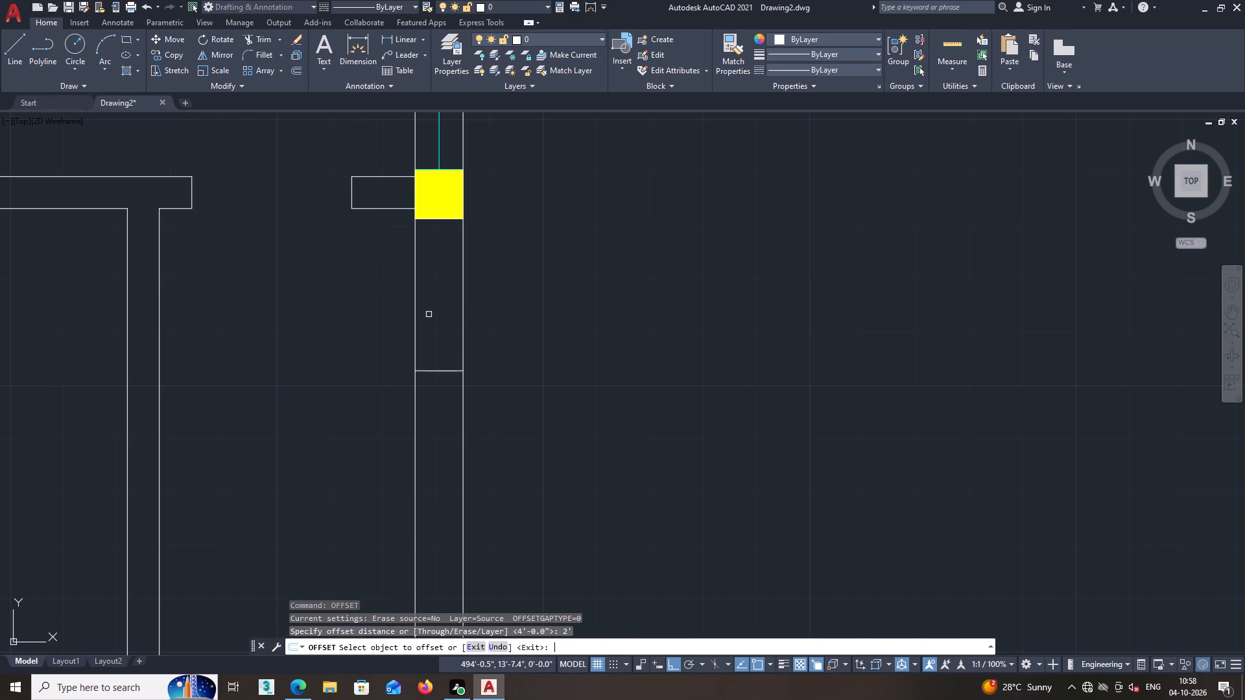
left_click(443, 373)
left_click(442, 407)
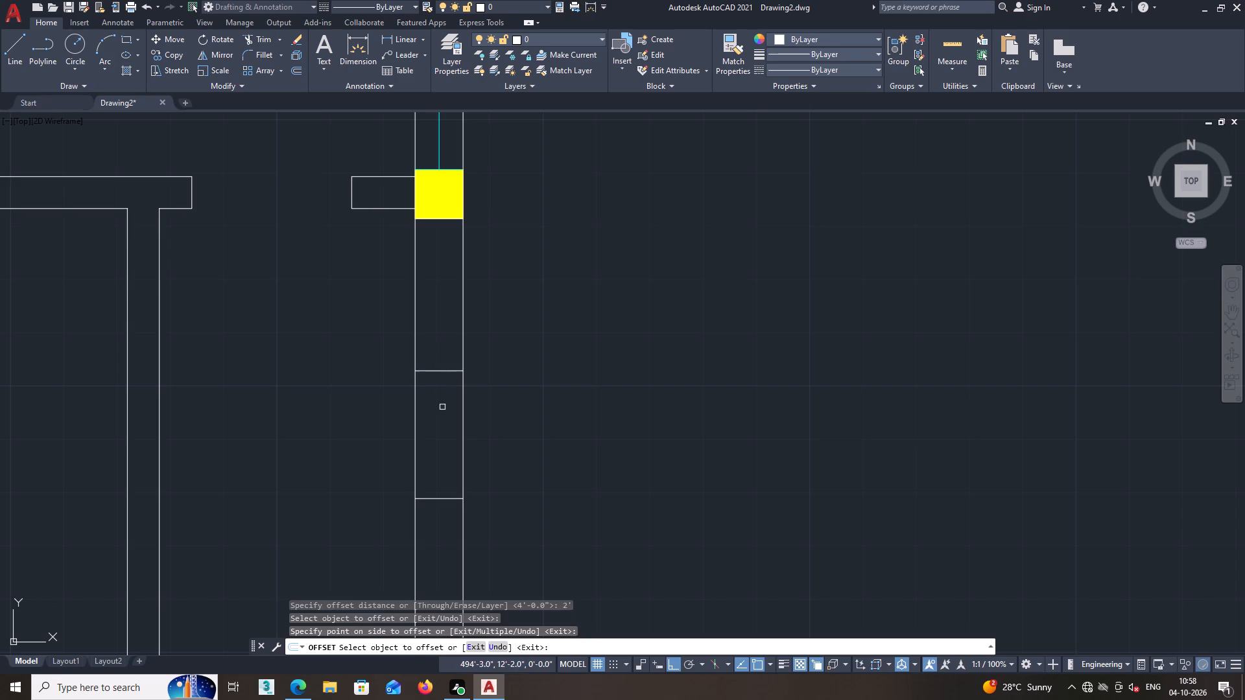
Draw the window's vertical centre line between the midpoints of its two end lines in the right exterior wall.
middle_click_drag(444, 401, 449, 375)
left_click(14, 43)
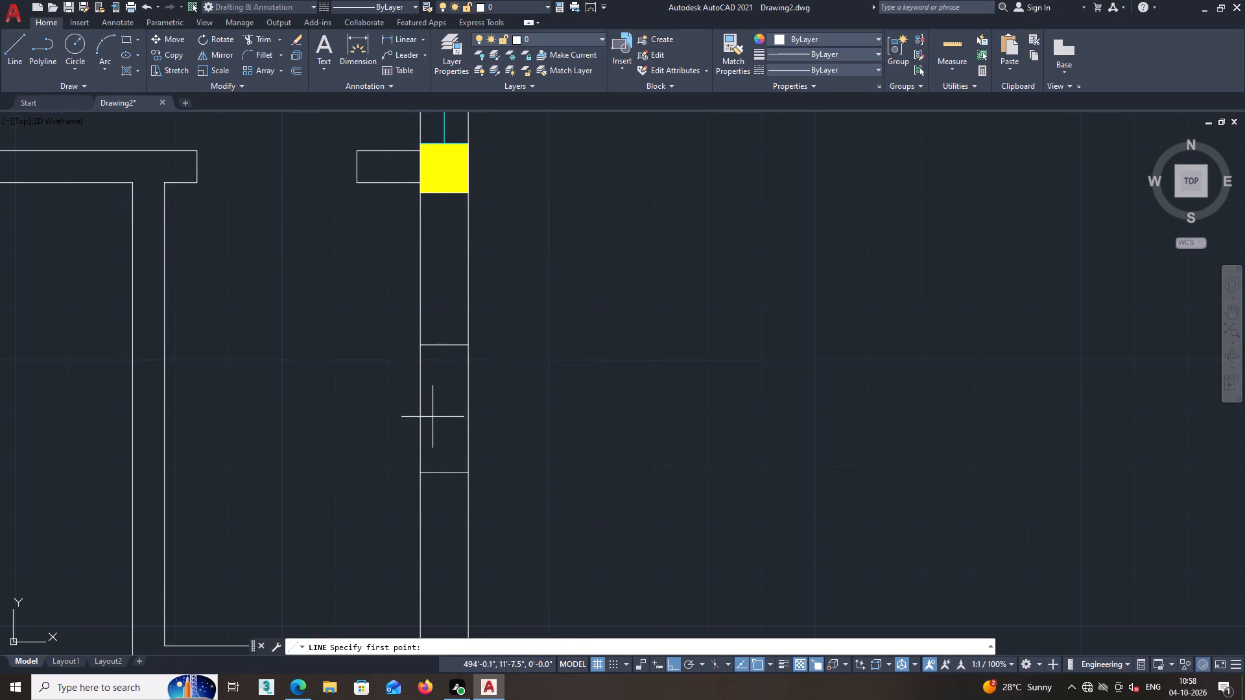
middle_click_drag(444, 425, 431, 426)
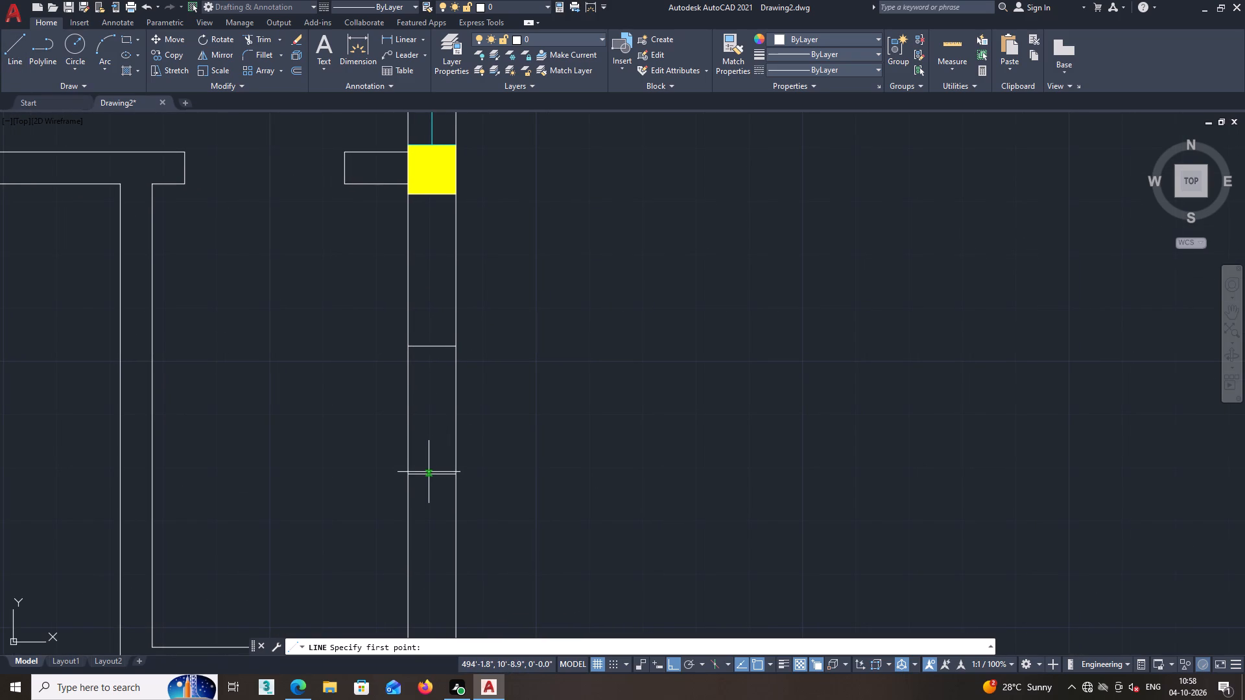
left_click(434, 473)
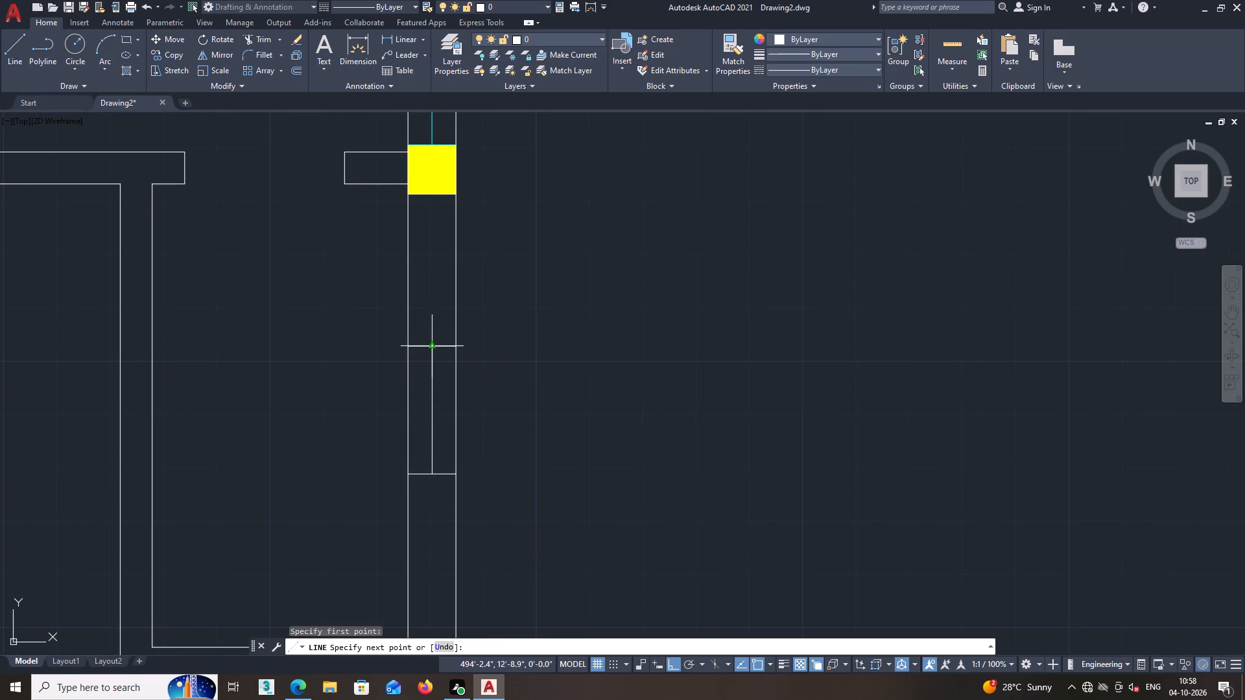
left_click(433, 344)
key("space")
scroll(469, 369, "down", 2)
middle_click_drag(473, 378, 430, 304)
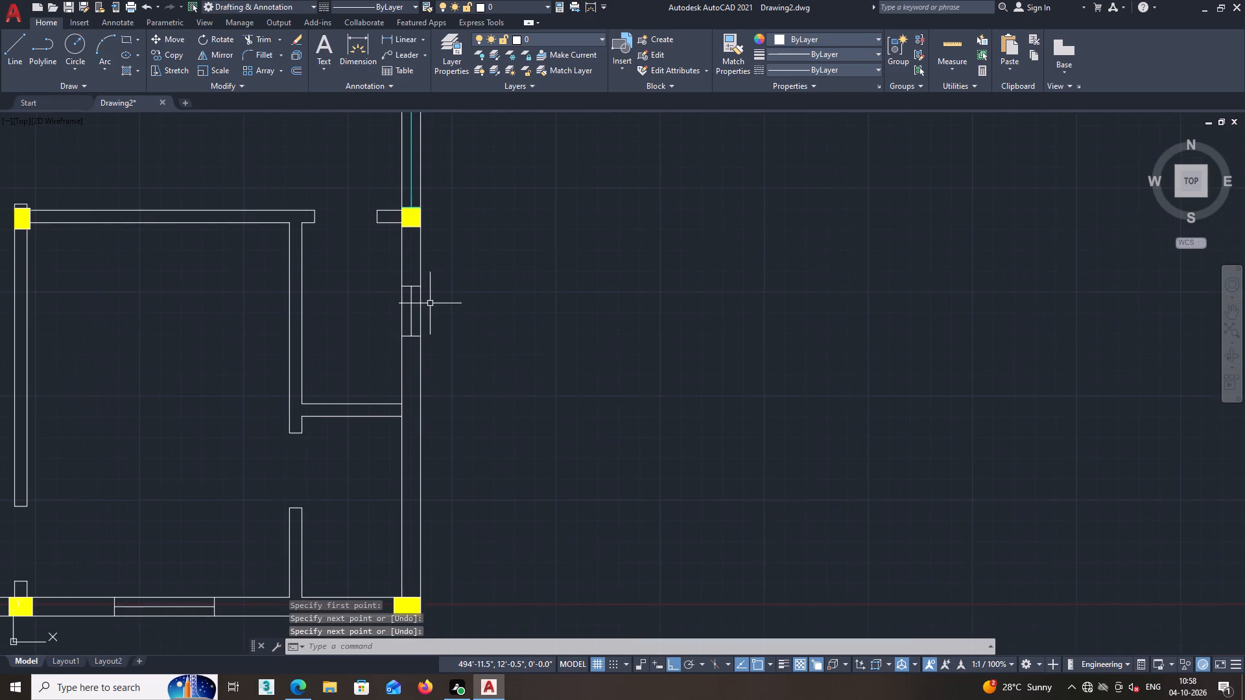
Draw a short horizontal line across the right exterior wall of the bottom-right corner room, opposite its doorway gap.
scroll(431, 326, "down", 1)
middle_click_drag(440, 430, 442, 395)
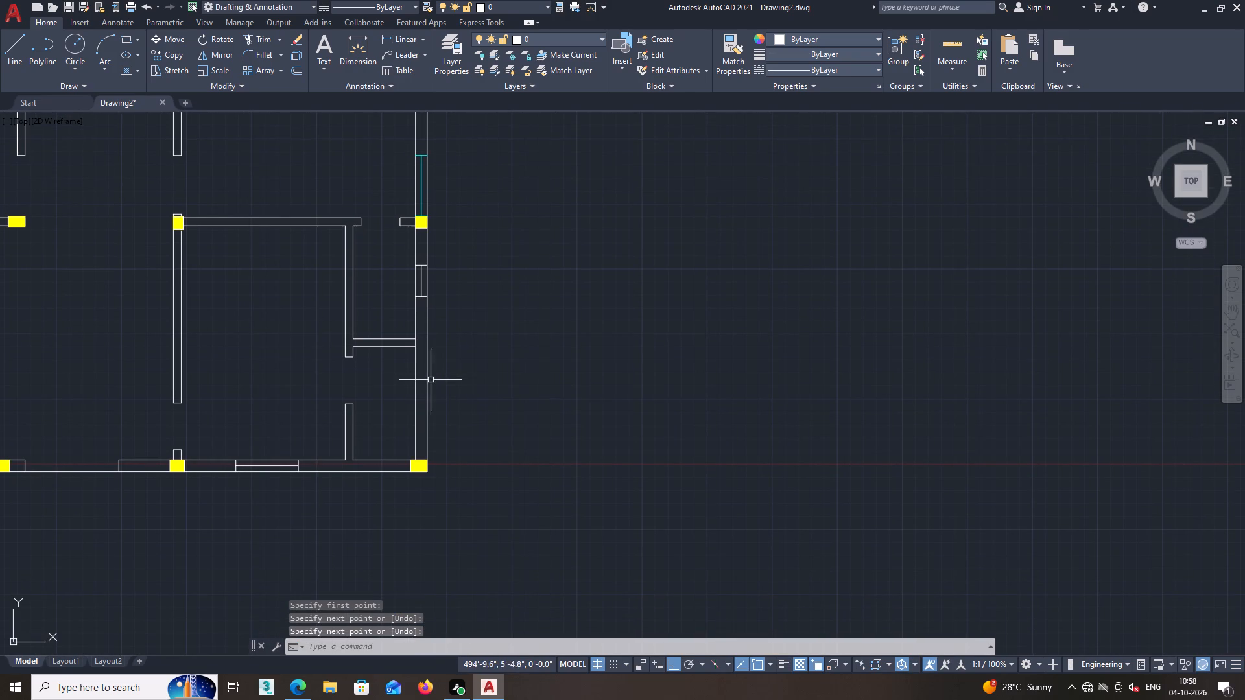
middle_click_drag(425, 384, 421, 364)
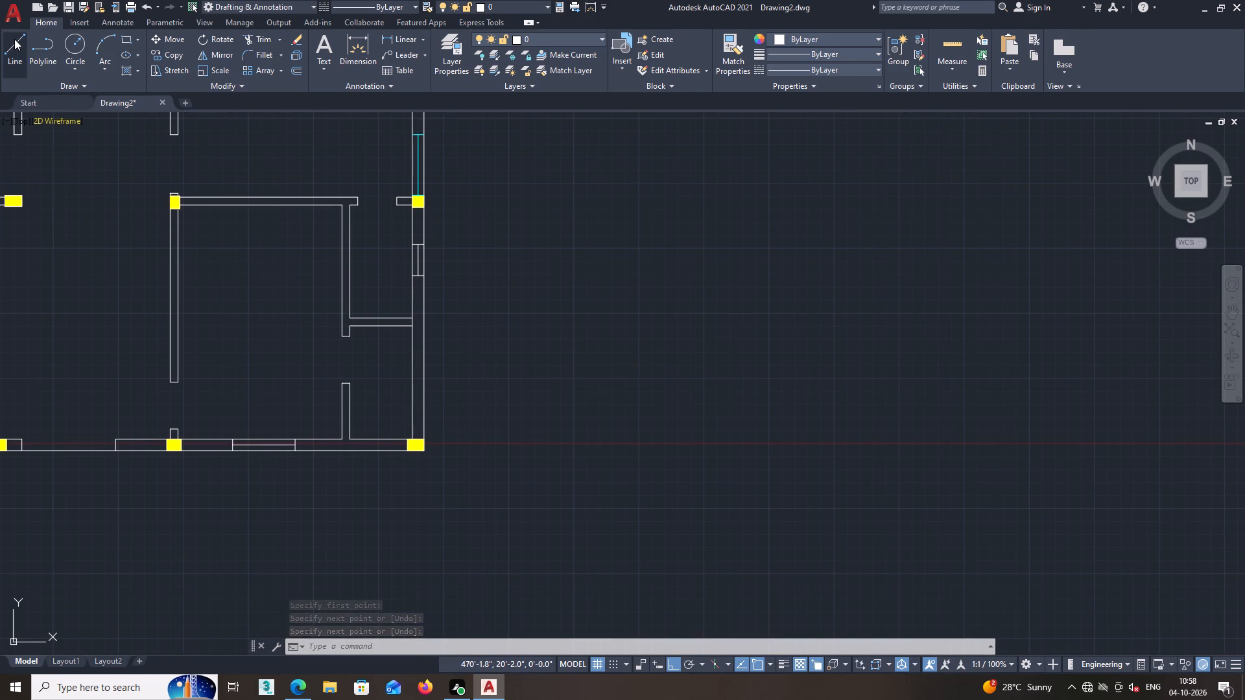
left_click(14, 39)
middle_click_drag(366, 350, 352, 350)
middle_click_drag(416, 406, 415, 405)
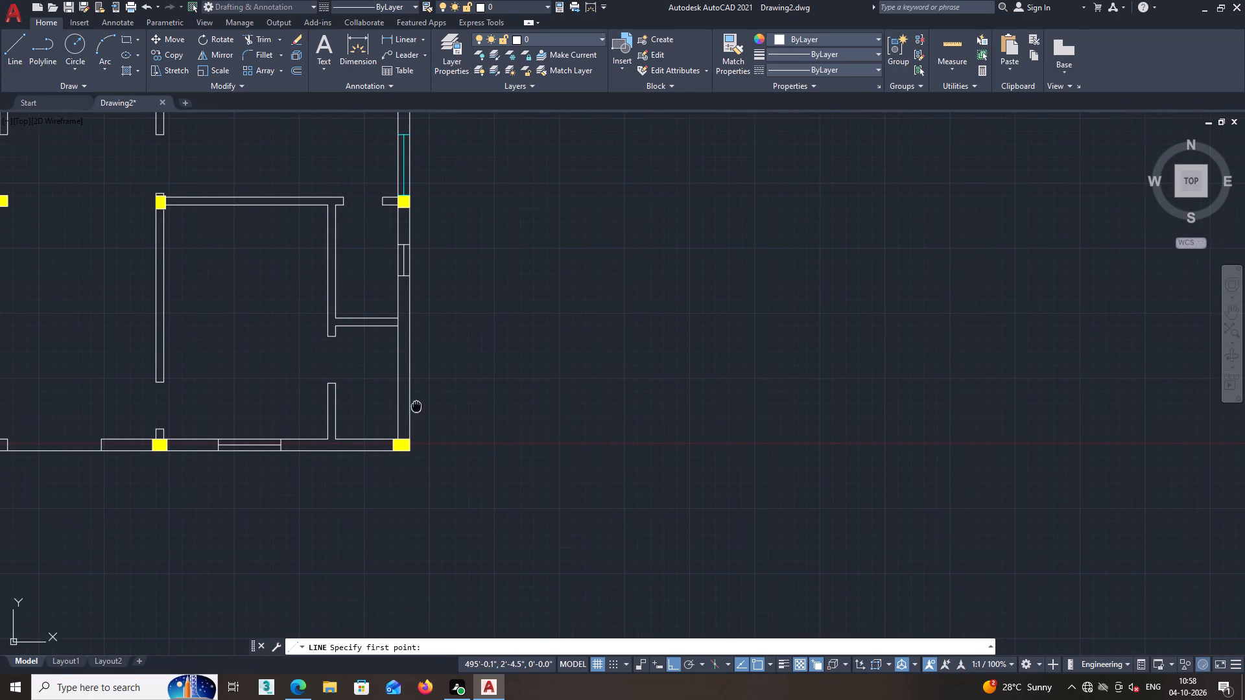
middle_click_drag(415, 405, 383, 399)
scroll(359, 449, "up", 1)
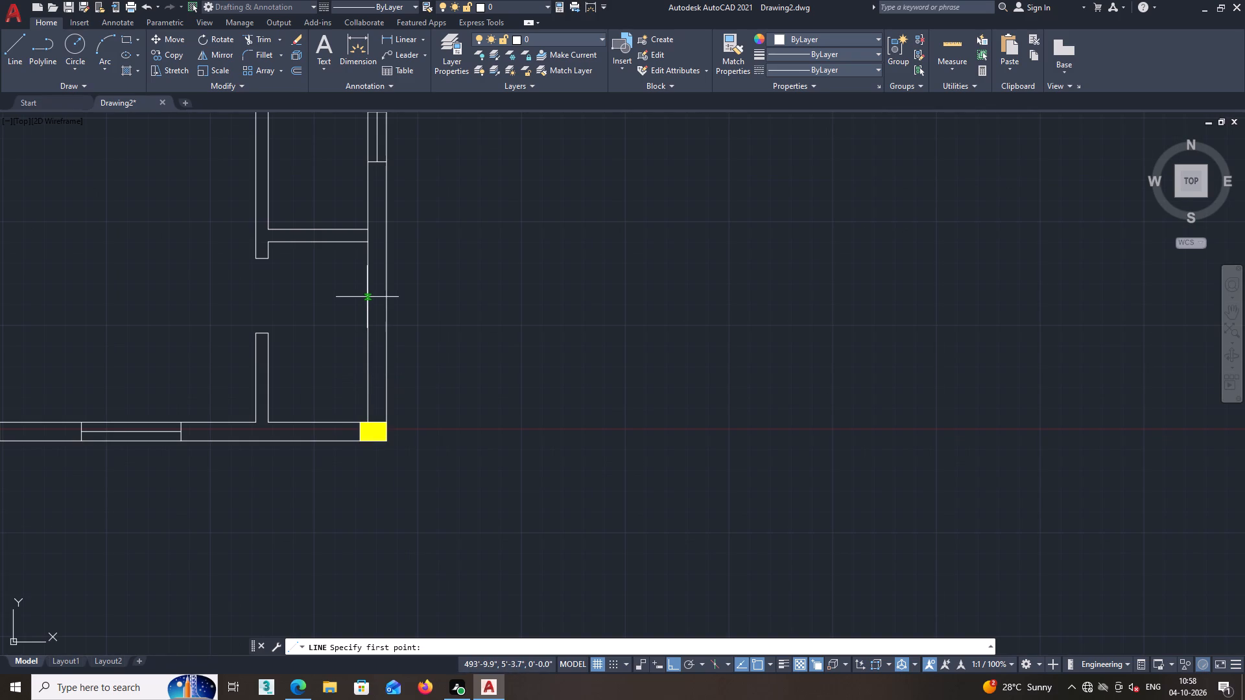
middle_click_drag(367, 297, 361, 342)
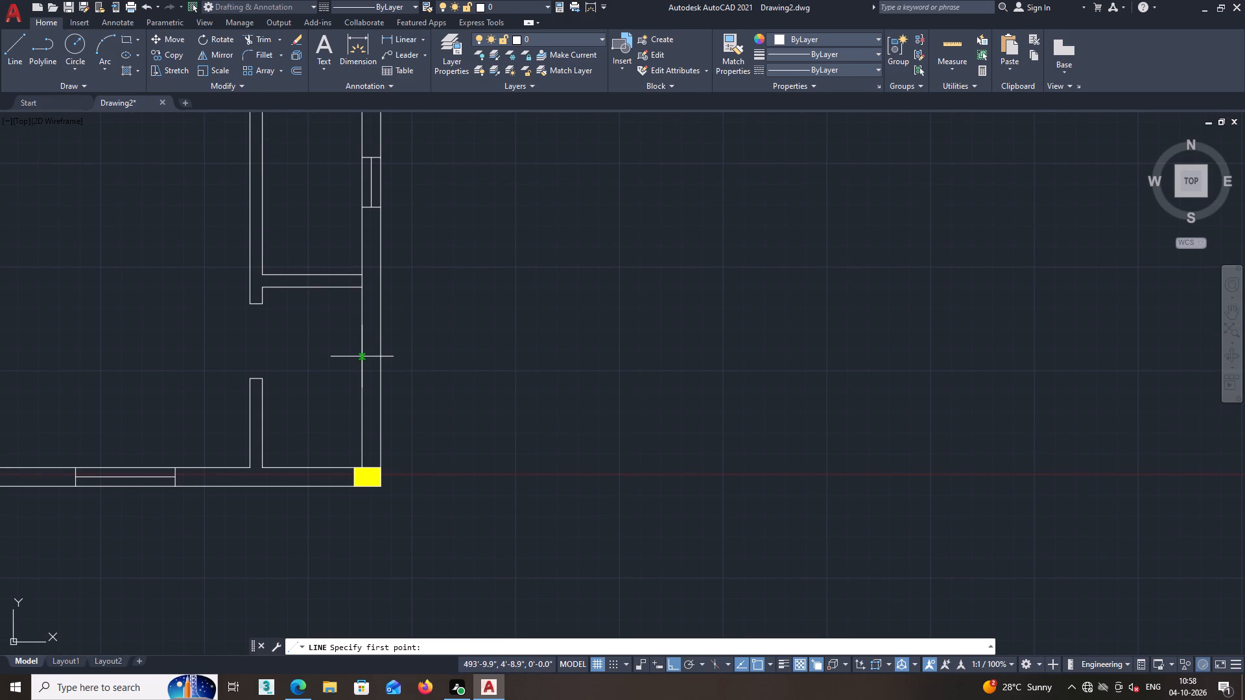
left_click(362, 359)
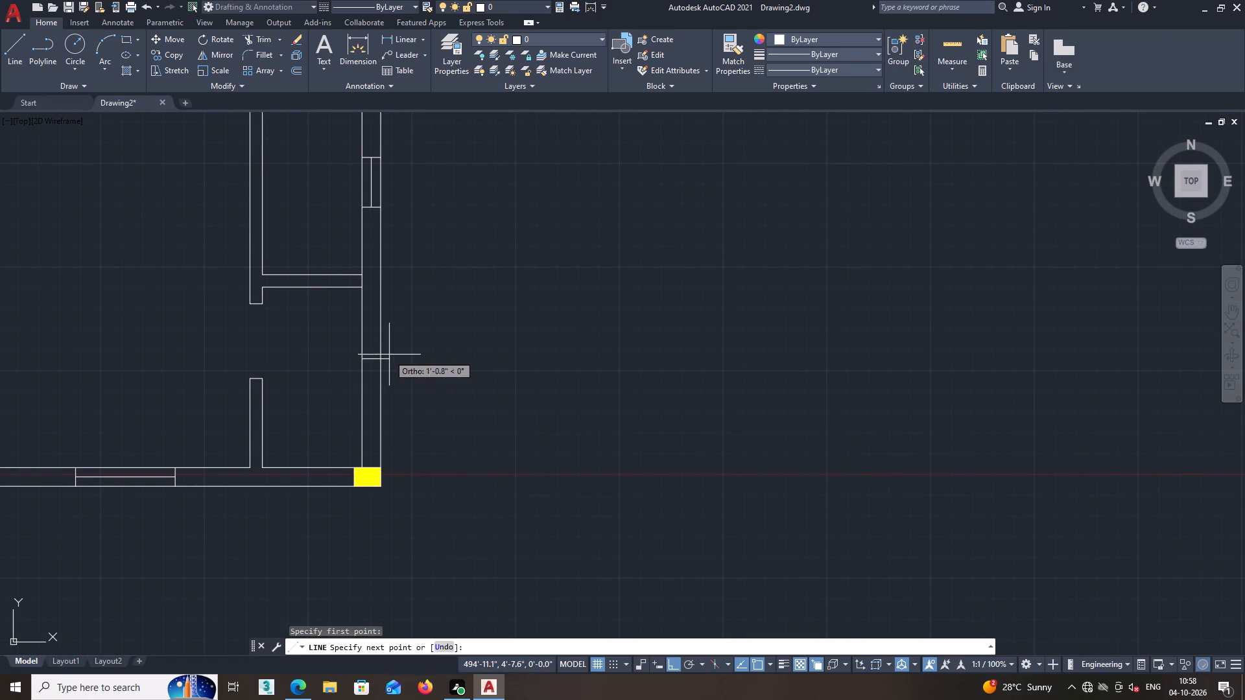
left_click(381, 358)
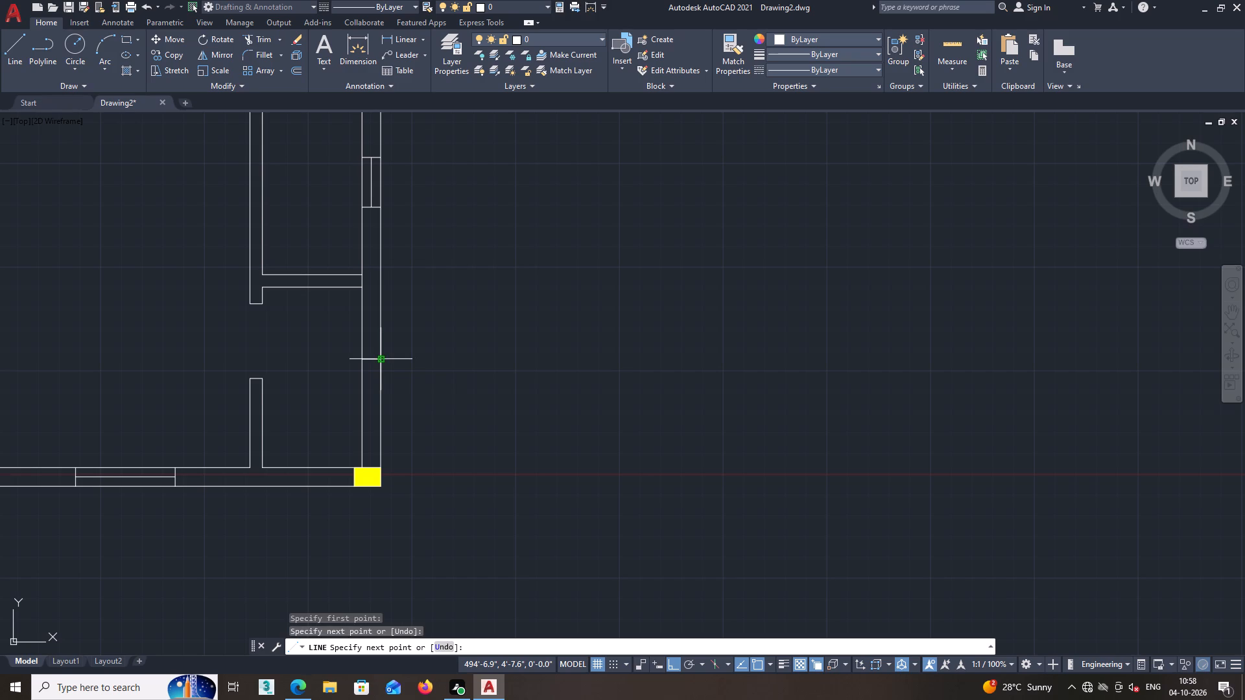
key("space")
Offset the new short line 2' downward within the right exterior wall to mark the window's other end.
left_click(298, 69)
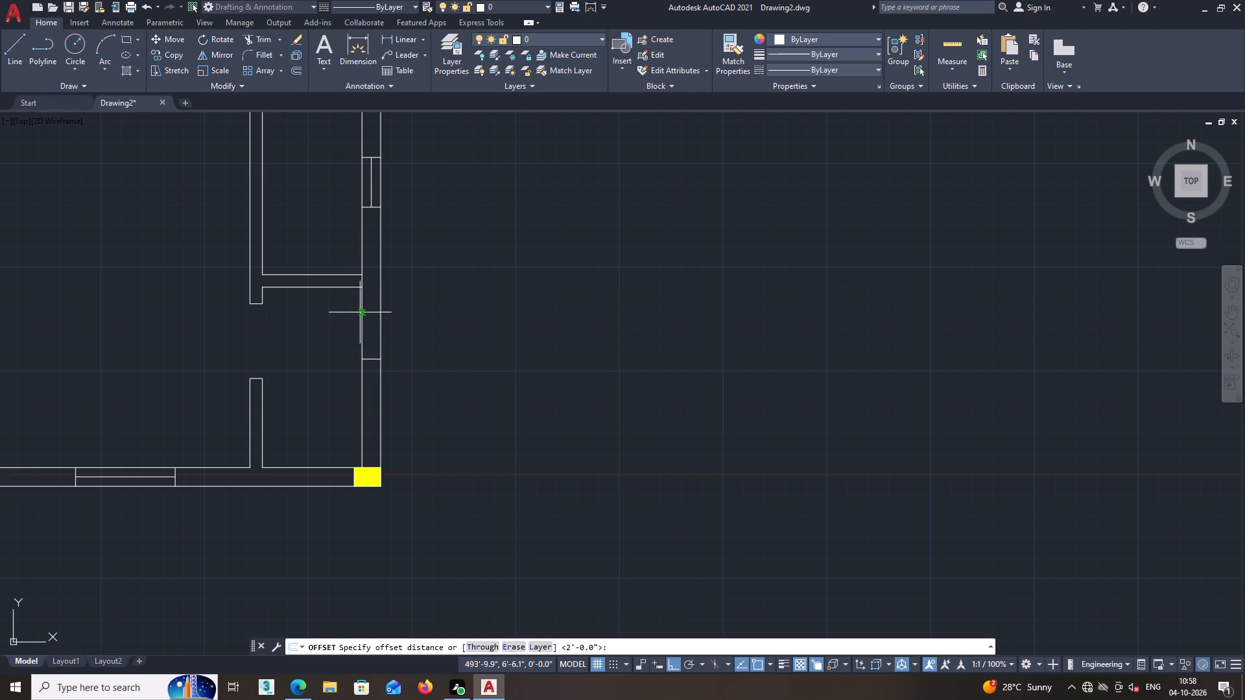
type("2'")
key("Return")
scroll(374, 399, "up", 1)
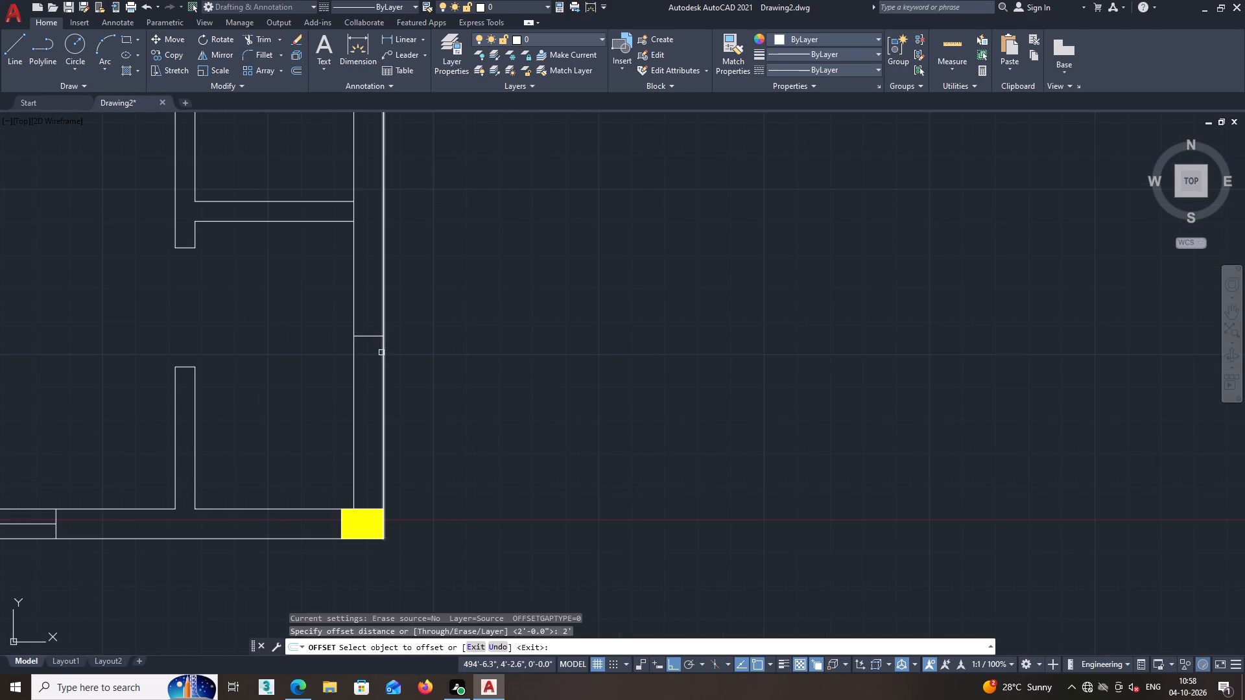
left_click(372, 340)
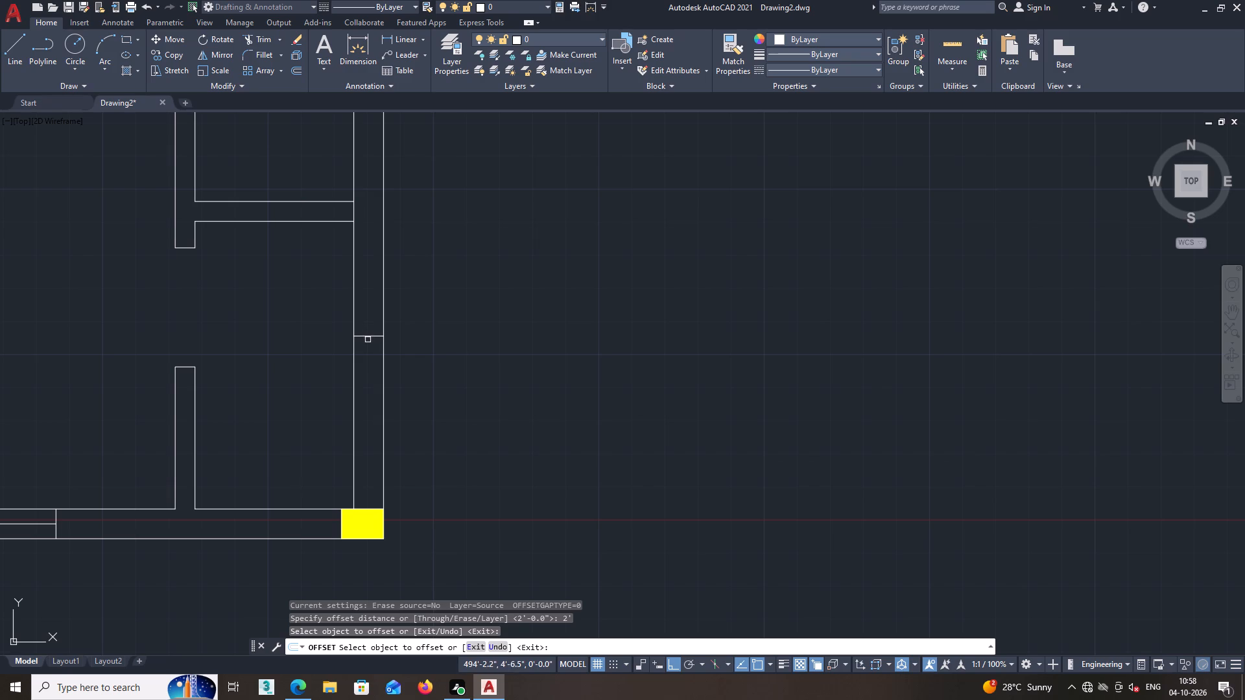
left_click(368, 336)
left_click(369, 394)
key("space")
Draw the corner-room window's vertical centre line between the midpoints of its two end lines.
scroll(391, 395, "down", 2)
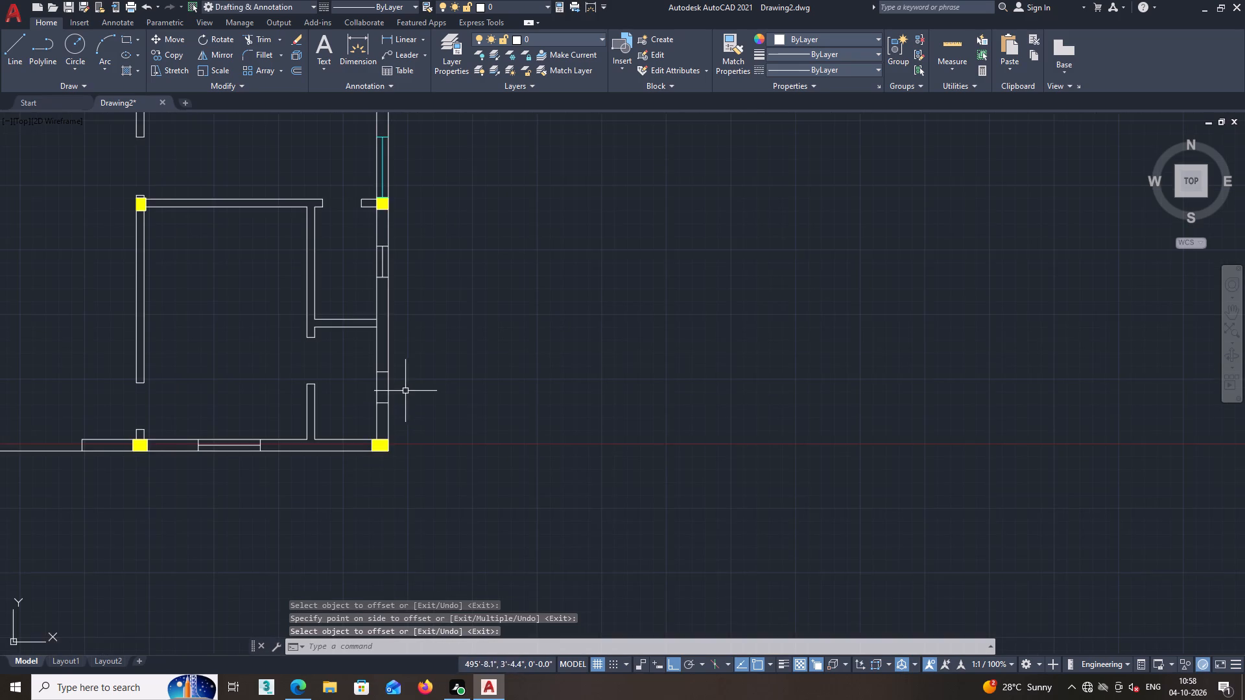
middle_click_drag(407, 391, 405, 449)
left_click(16, 39)
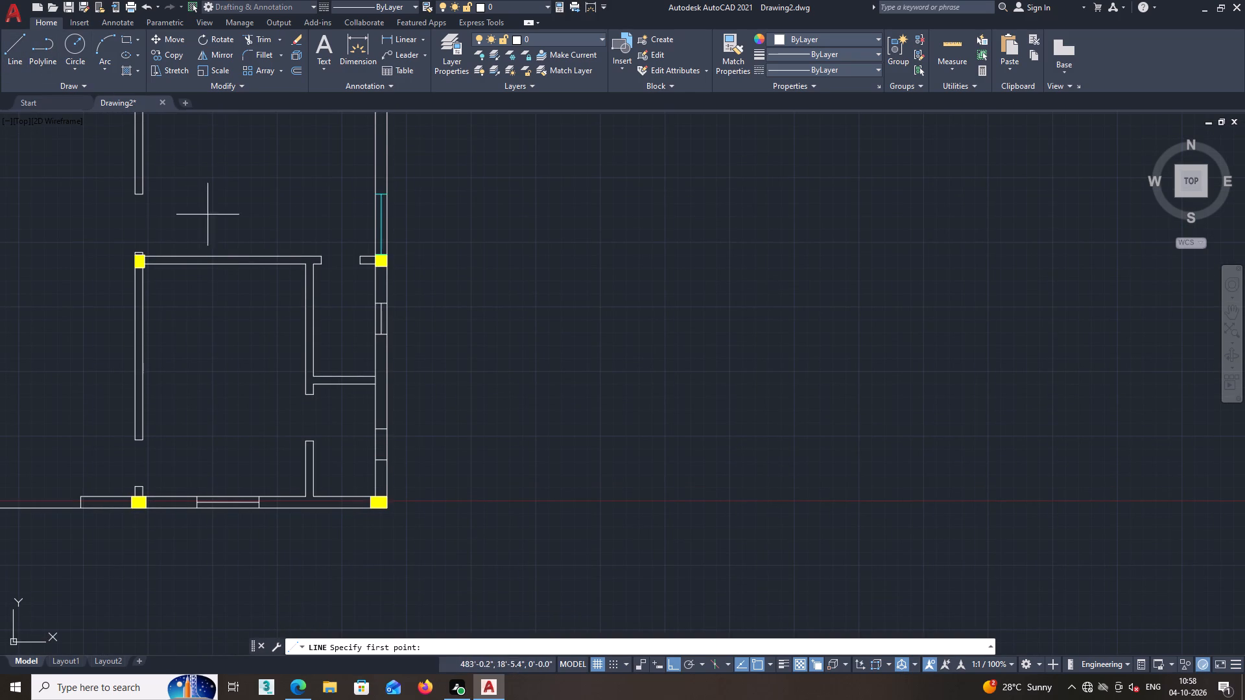
scroll(399, 420, "up", 3)
middle_click_drag(383, 439, 399, 377)
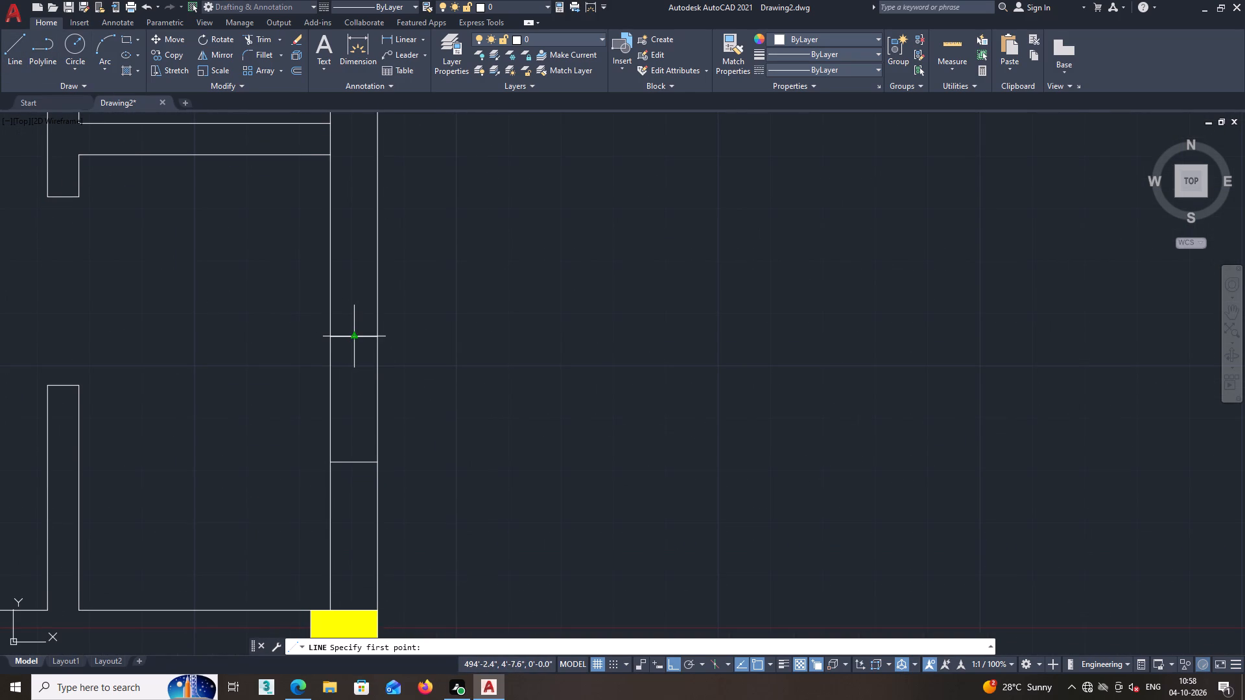
left_click(353, 338)
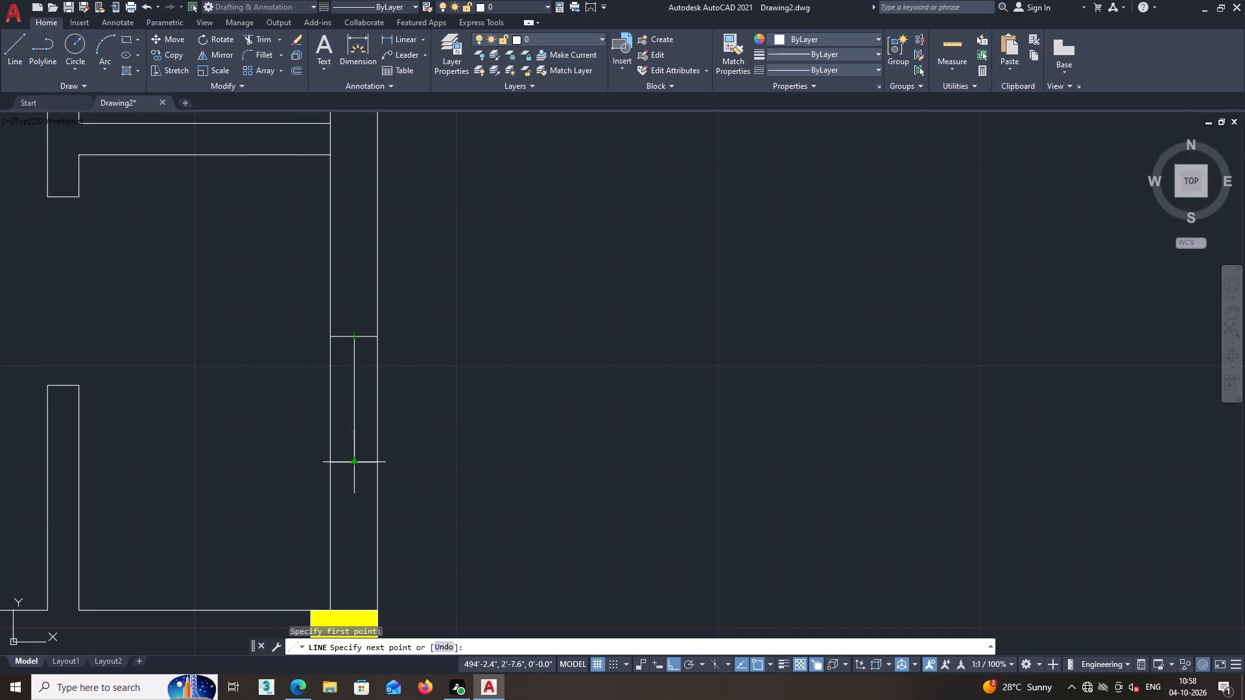
left_click(352, 463)
key("space")
Match the properties of the top wall's rightmost cyan window onto the small window below the column in the right exterior wall.
scroll(396, 456, "down", 2)
middle_click_drag(407, 436, 442, 585)
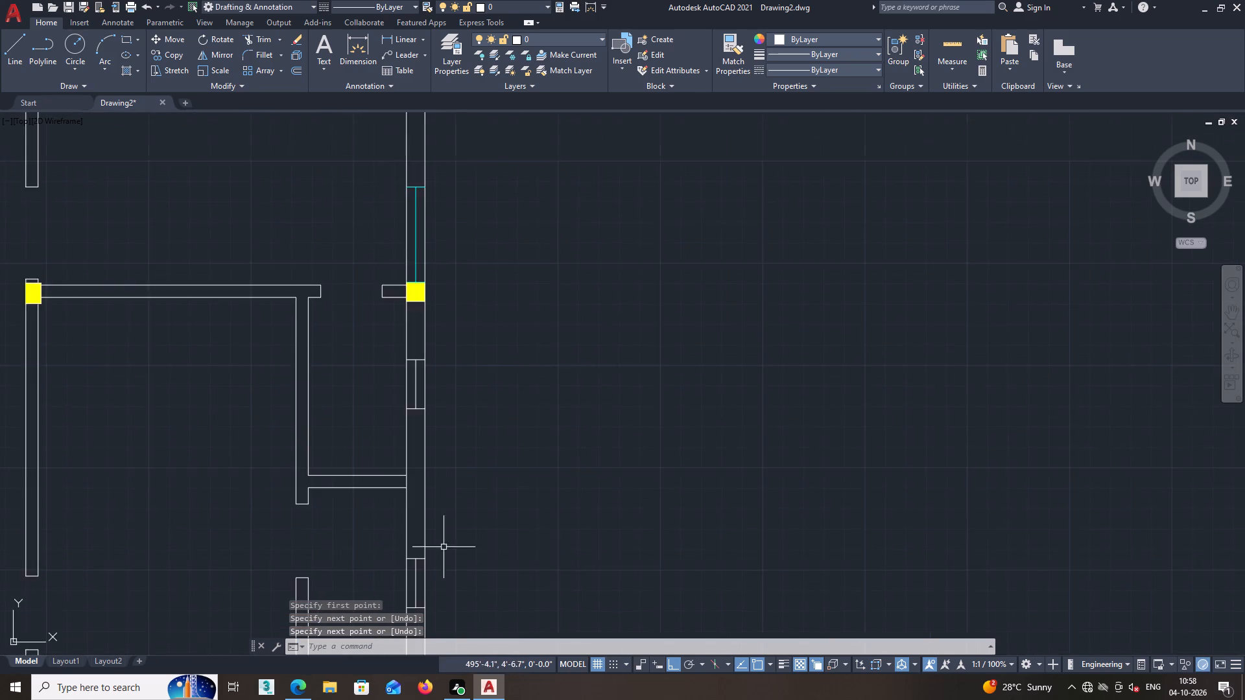
scroll(445, 506, "down", 2)
middle_click_drag(435, 399, 435, 439)
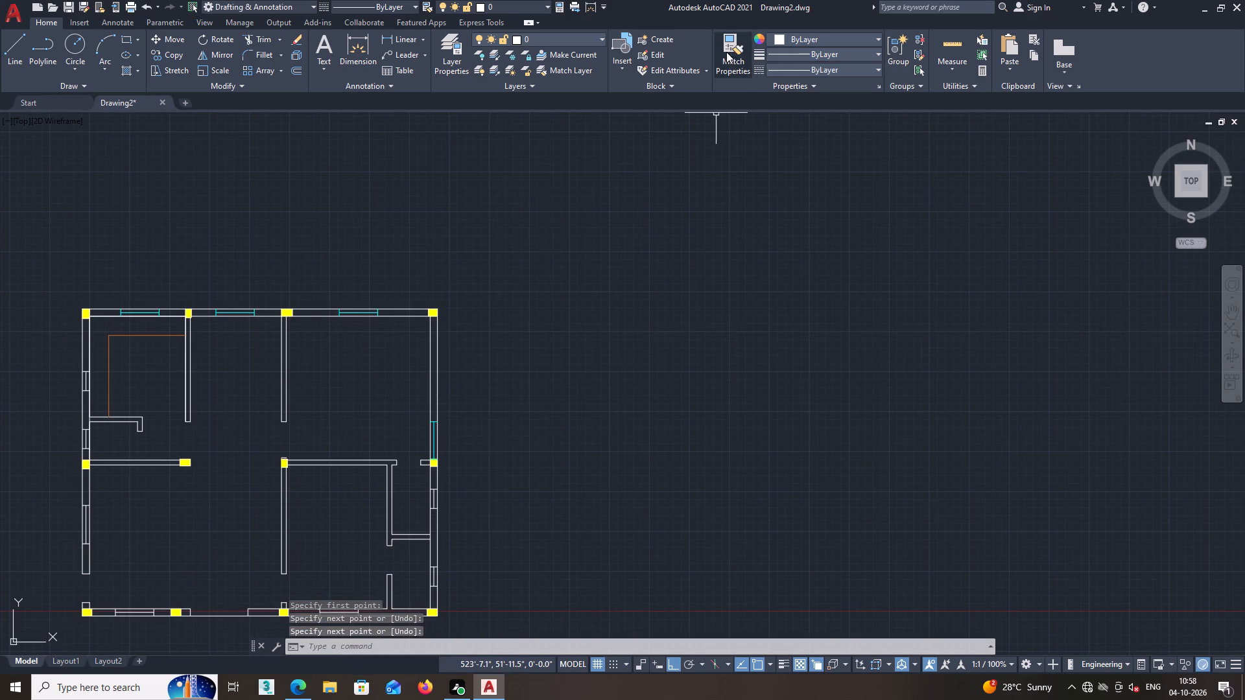
left_click(726, 52)
scroll(406, 402, "up", 2)
scroll(326, 161, "up", 2)
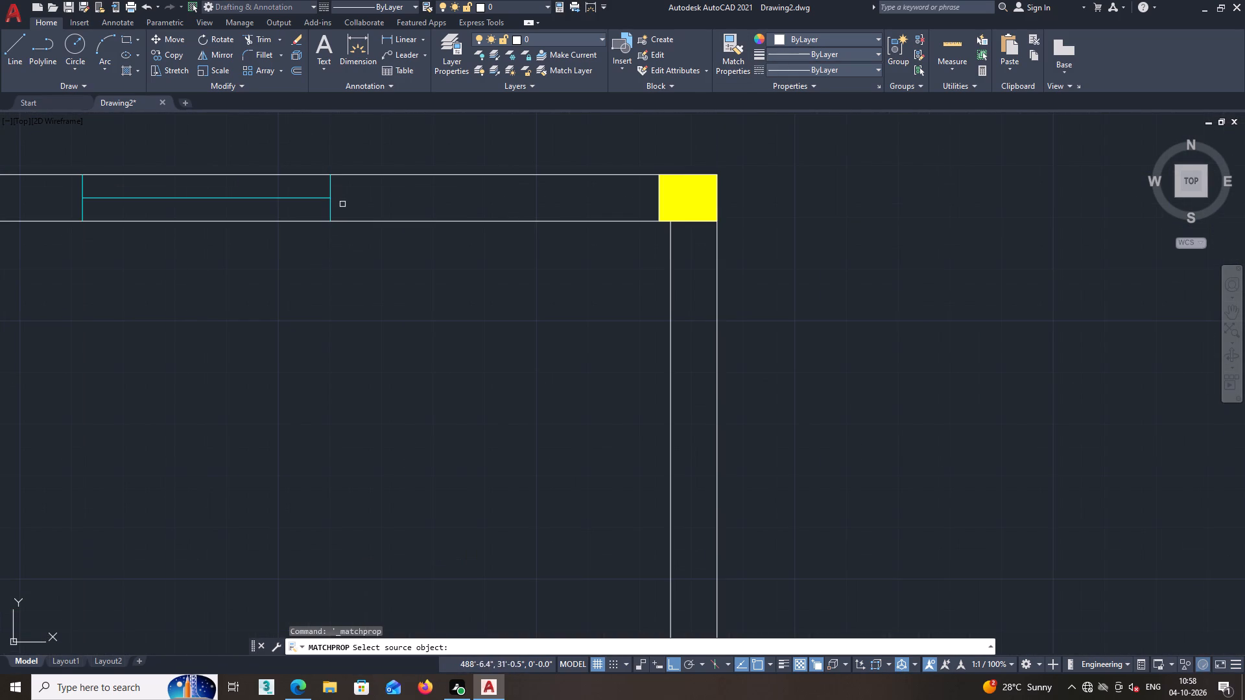
left_click(329, 187)
scroll(424, 236, "down", 3)
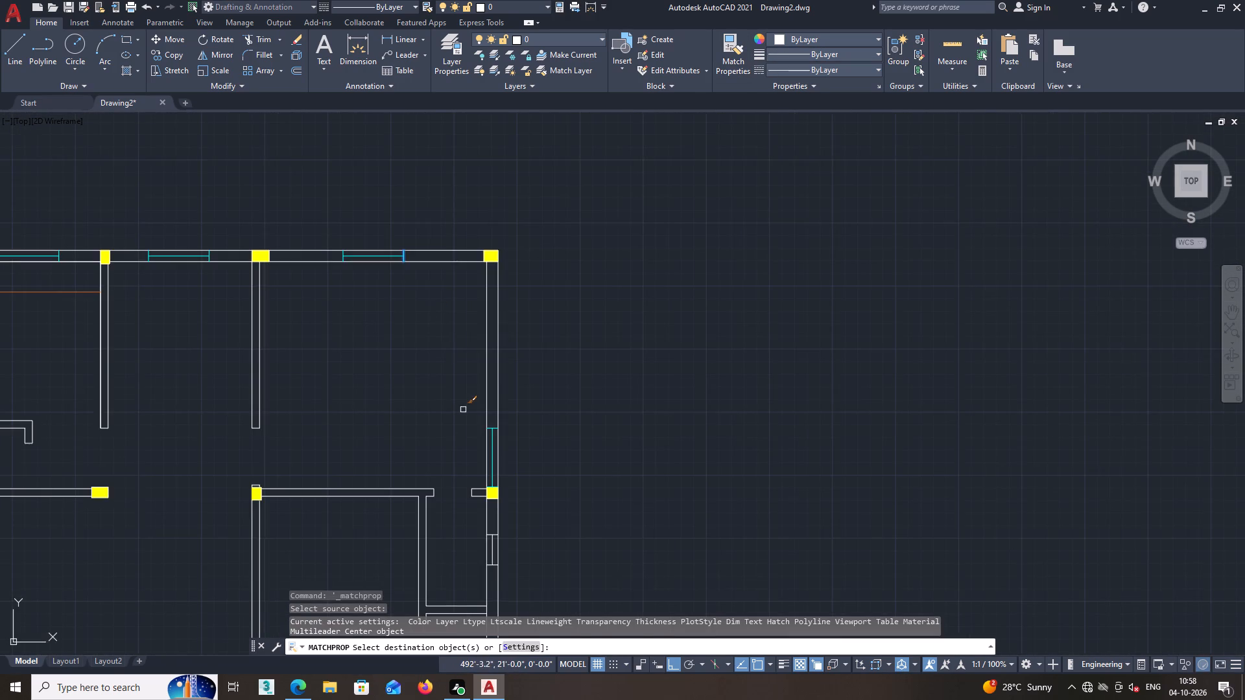
middle_click_drag(469, 405, 507, 251)
scroll(473, 356, "down", 1)
scroll(513, 434, "up", 2)
middle_click_drag(497, 347, 479, 466)
scroll(479, 466, "up", 2)
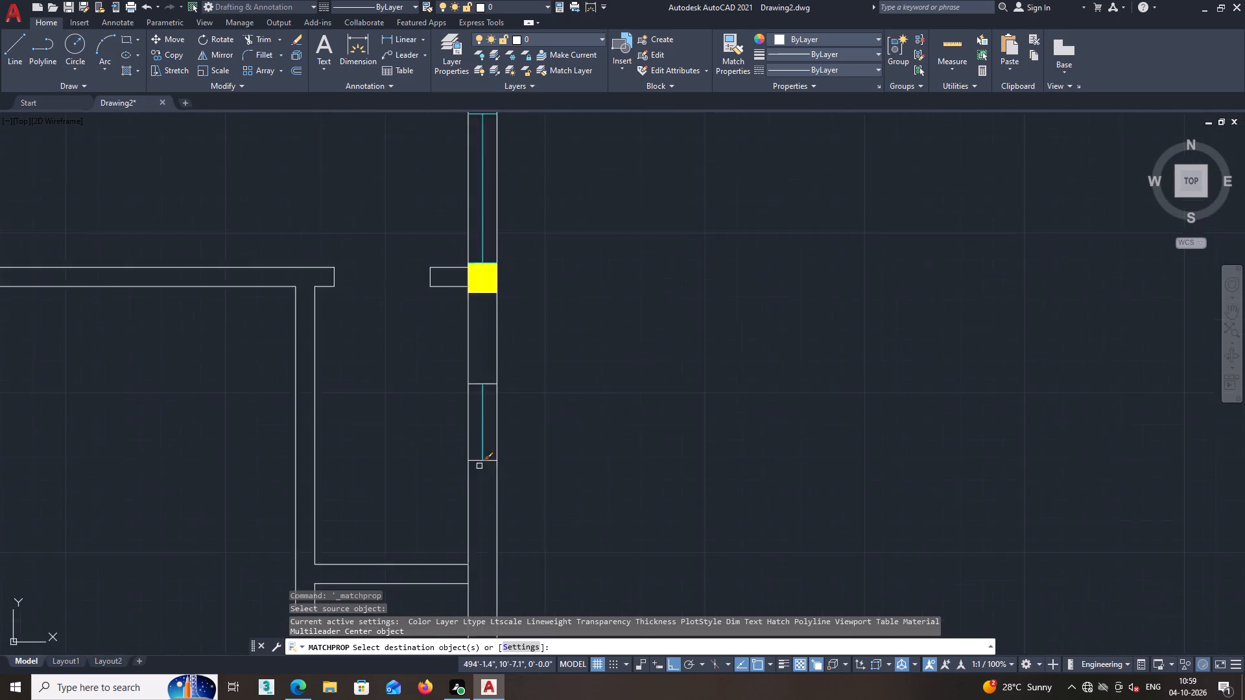
left_click_drag(490, 489, 490, 482)
left_click(471, 306)
Apply the same cyan window properties to the lowest window in the right exterior wall, above the corner column.
scroll(469, 326, "down", 2)
middle_click_drag(494, 548, 506, 464)
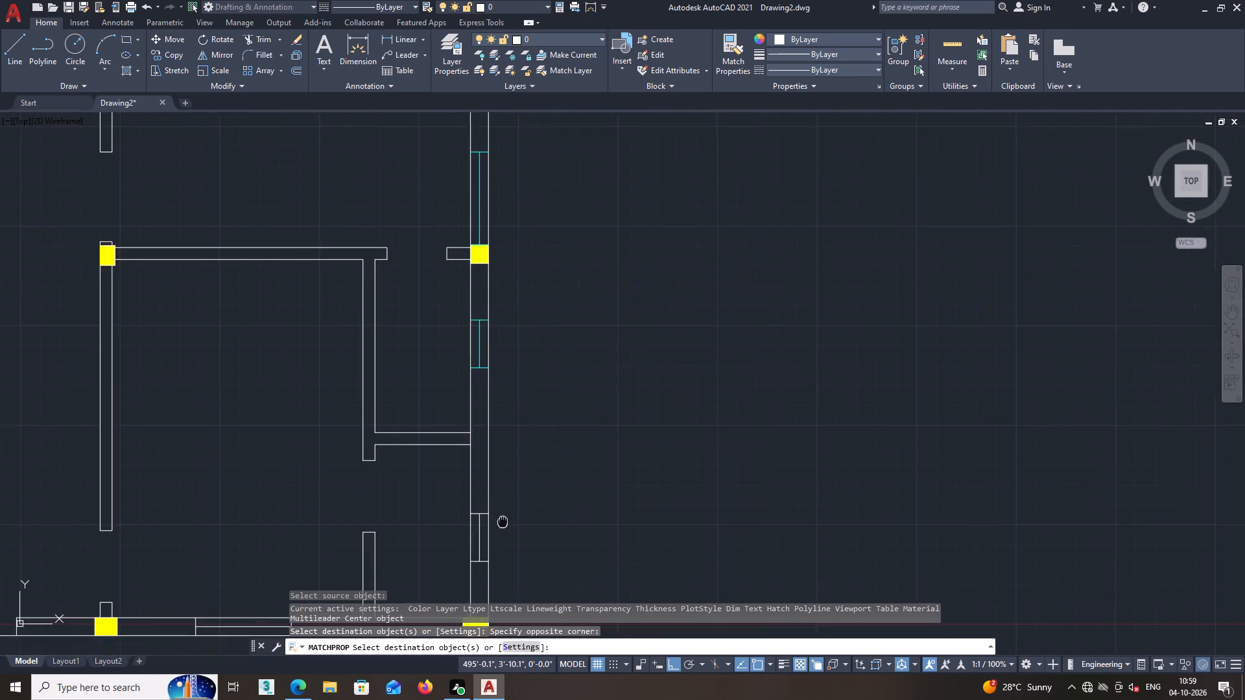
middle_click_drag(506, 464, 506, 412)
scroll(486, 469, "up", 1)
left_click(491, 446)
left_click(482, 330)
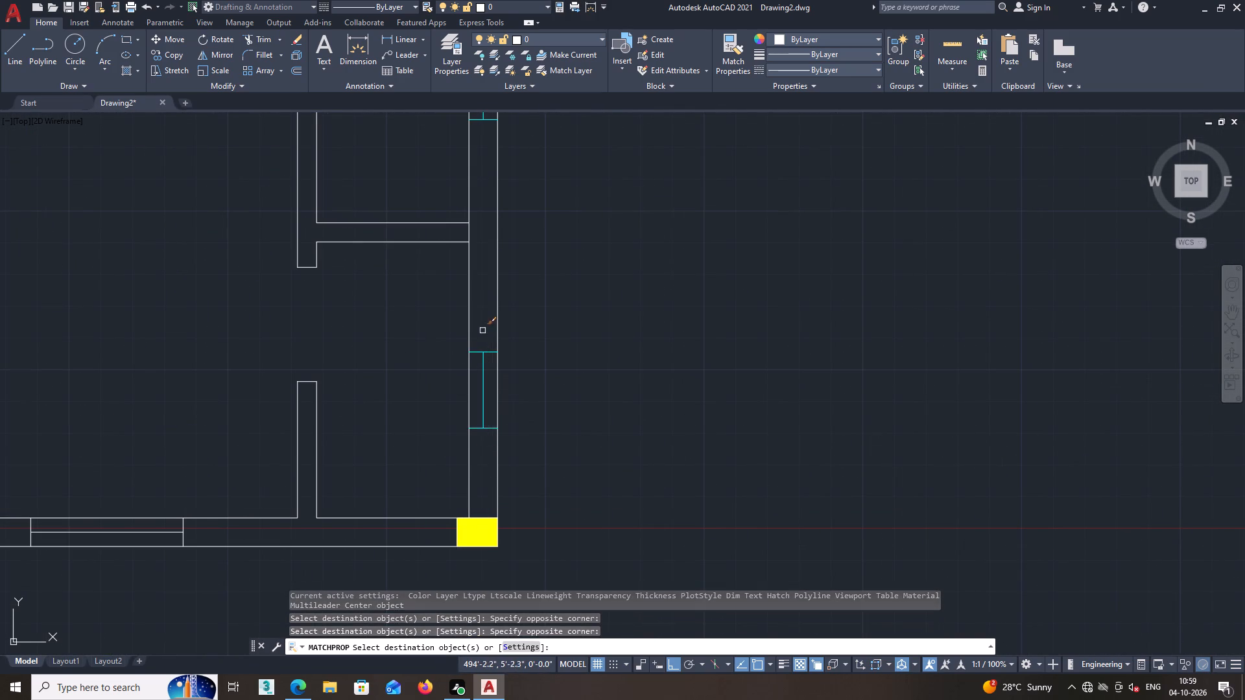
Apply the matched cyan window properties to the right-hand window in the bottom exterior wall.
scroll(481, 347, "down", 2)
middle_click_drag(374, 429, 442, 407)
scroll(428, 405, "up", 3)
left_click(455, 412)
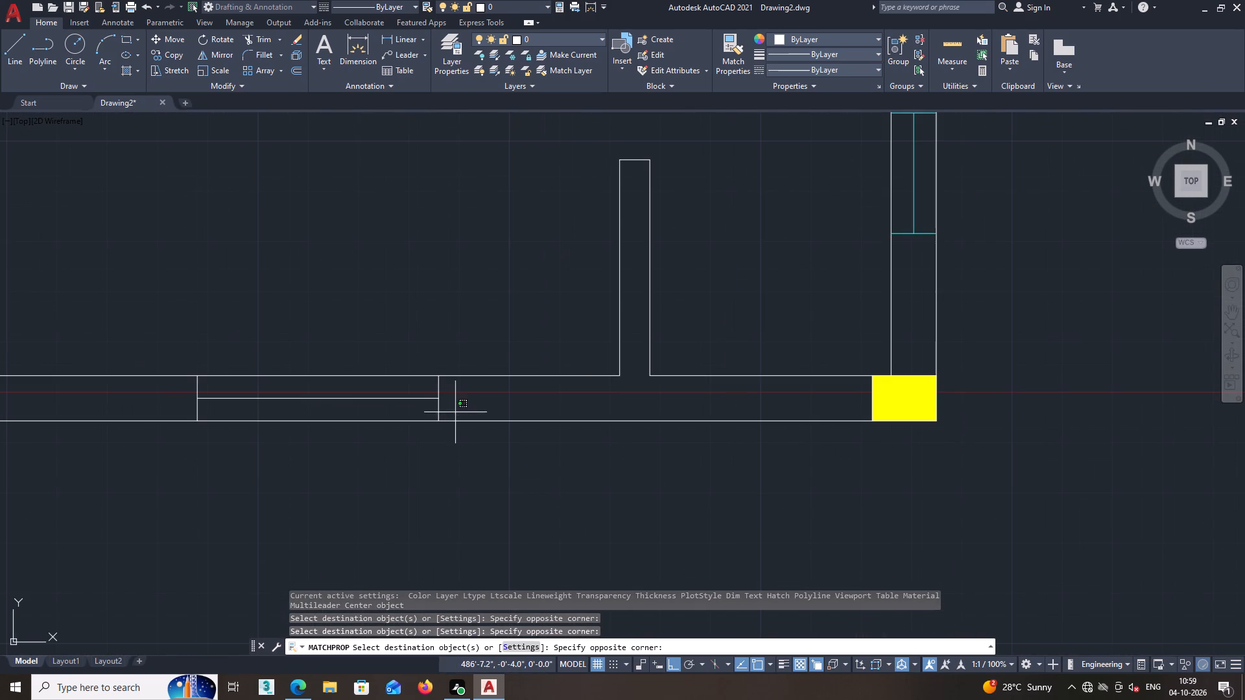
left_click(192, 388)
Apply the matched cyan window properties to the left-hand window in the bottom exterior wall.
scroll(287, 448, "down", 1)
middle_click_drag(324, 494, 642, 483)
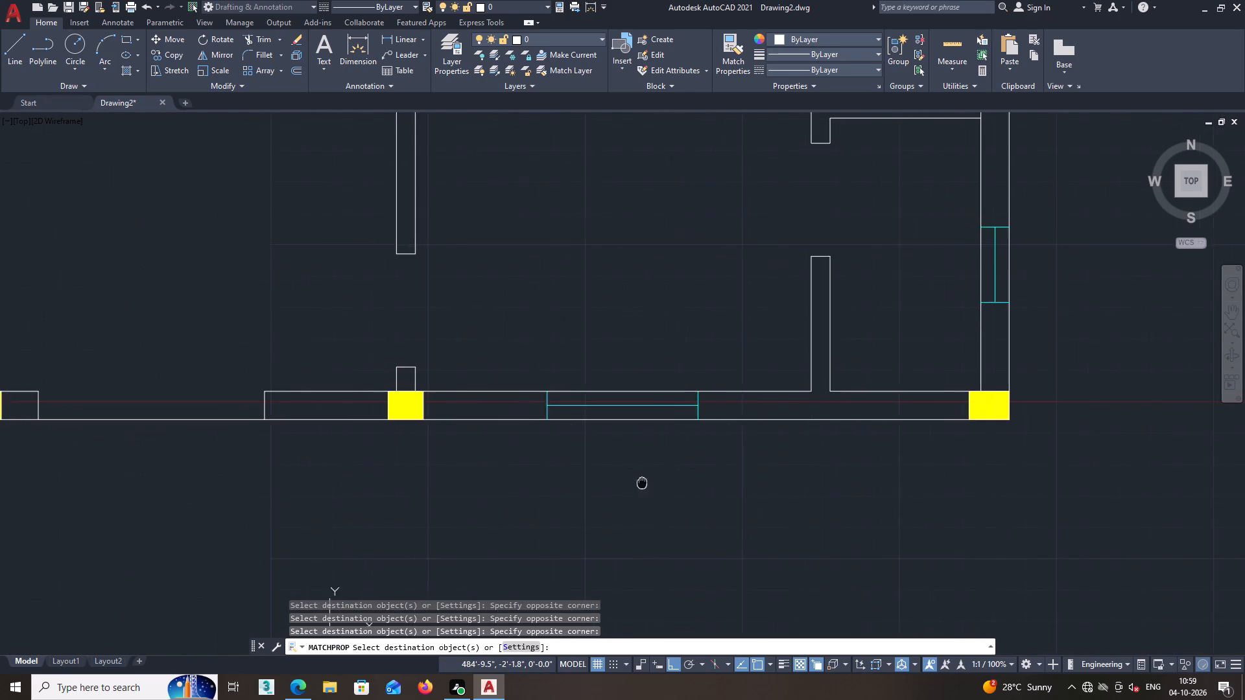
scroll(578, 477, "down", 2)
scroll(315, 467, "up", 1)
middle_click_drag(311, 475, 706, 511)
scroll(591, 479, "up", 4)
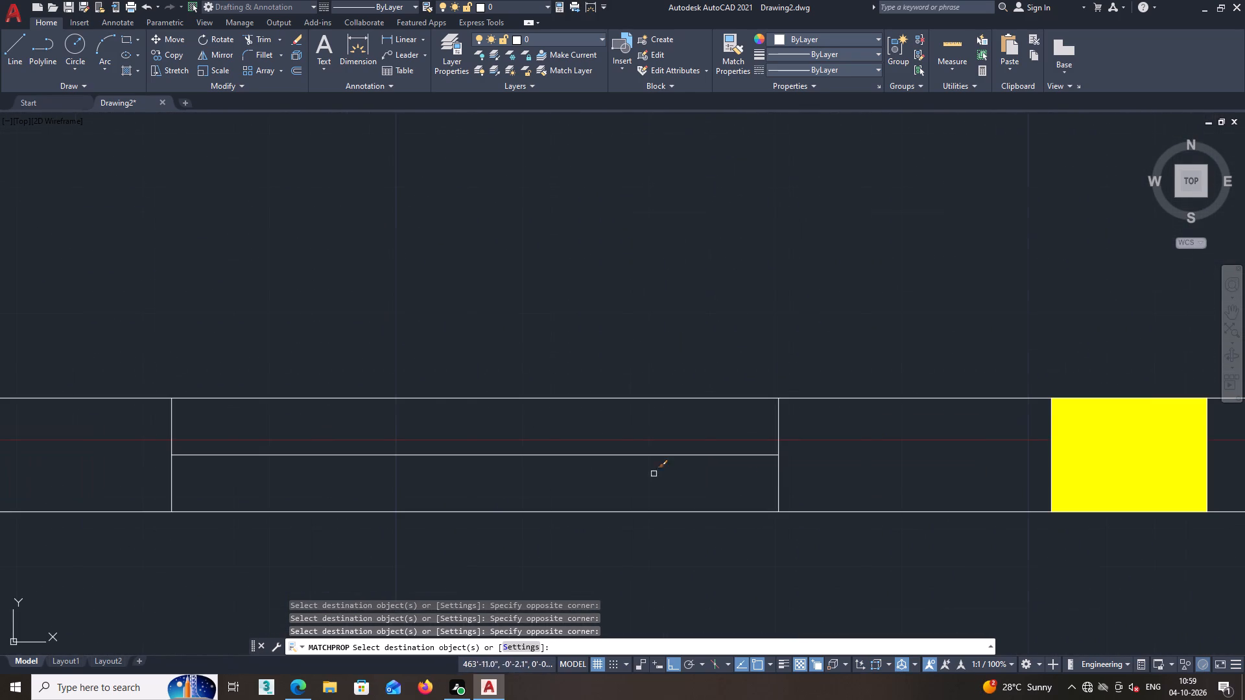
left_click(805, 484)
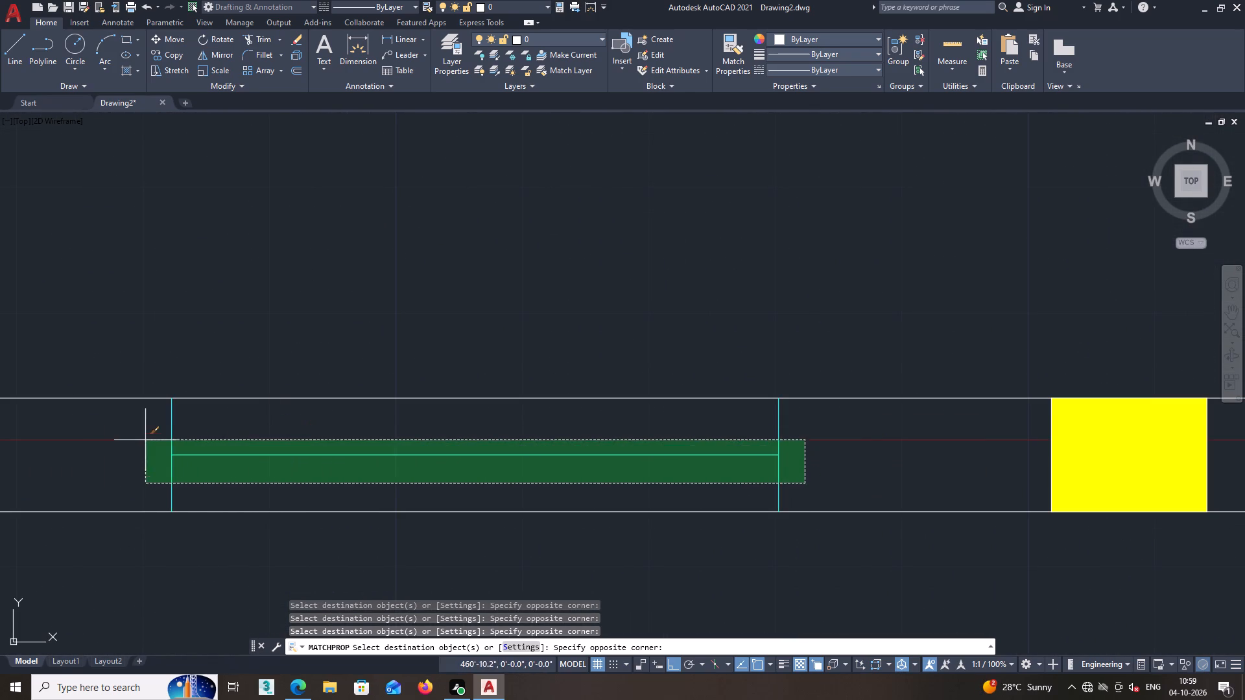
left_click(126, 440)
Apply the matched cyan window properties to the lower room's window in the left exterior wall.
scroll(183, 452, "down", 4)
middle_click_drag(244, 411, 335, 492)
middle_click_drag(333, 454, 390, 552)
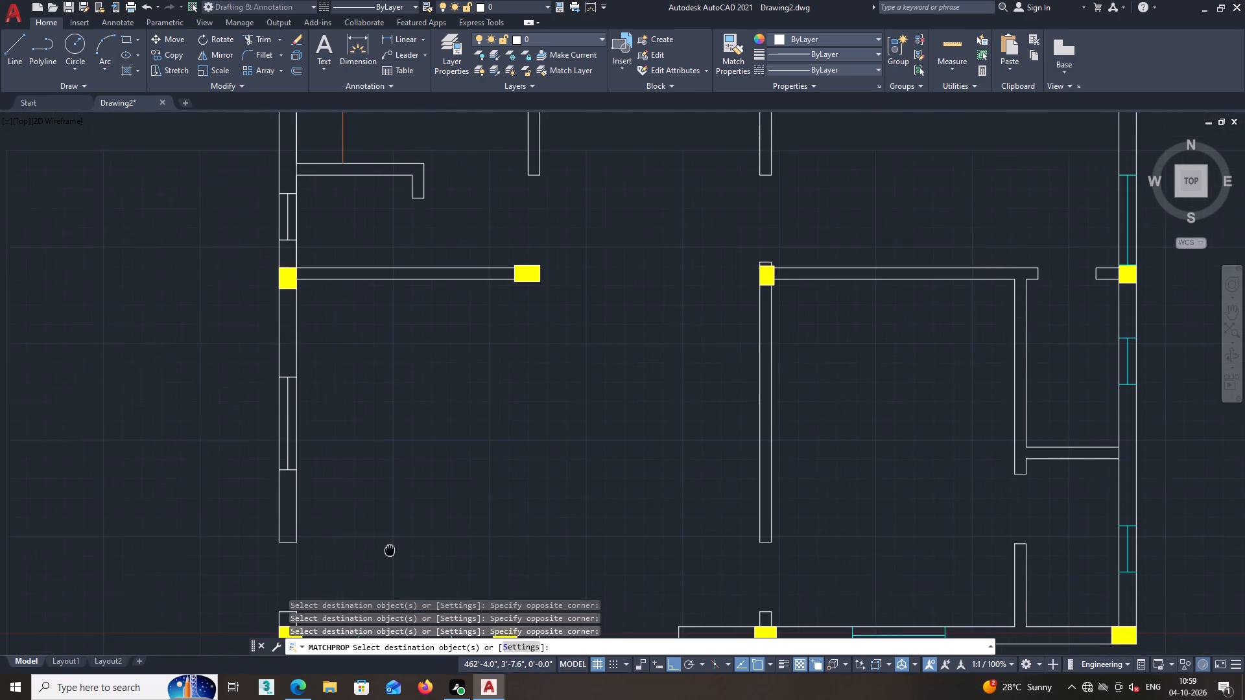
scroll(174, 472, "up", 1)
scroll(302, 475, "up", 1)
left_click(397, 484)
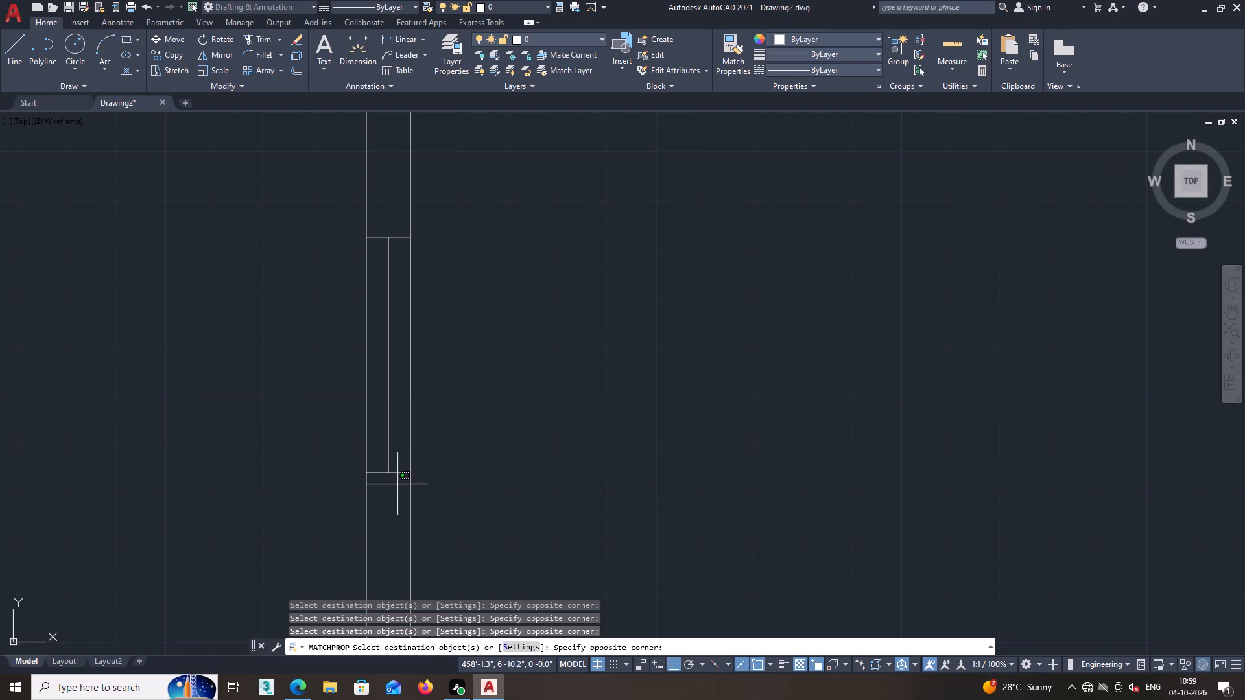
left_click(385, 227)
Apply the matched cyan window properties to the uppermost window in the left exterior wall, beside the orange outline.
scroll(385, 227, "down", 3)
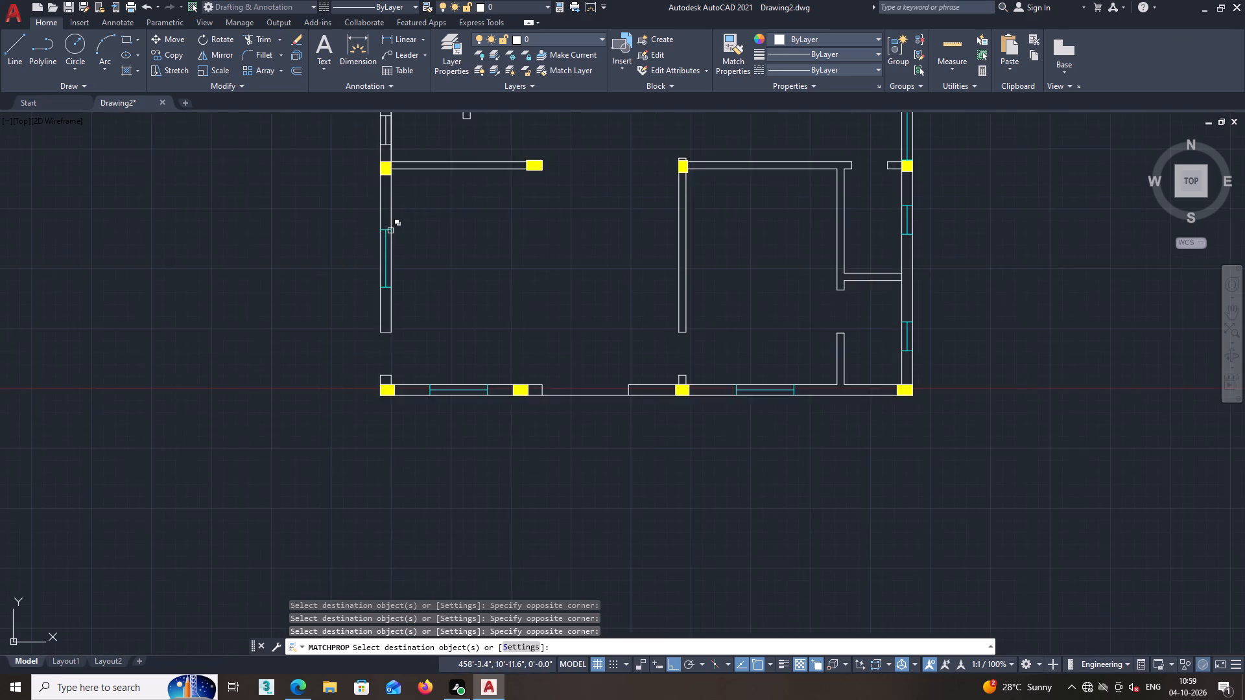
scroll(390, 231, "down", 1)
middle_click_drag(419, 235, 431, 530)
scroll(402, 384, "up", 4)
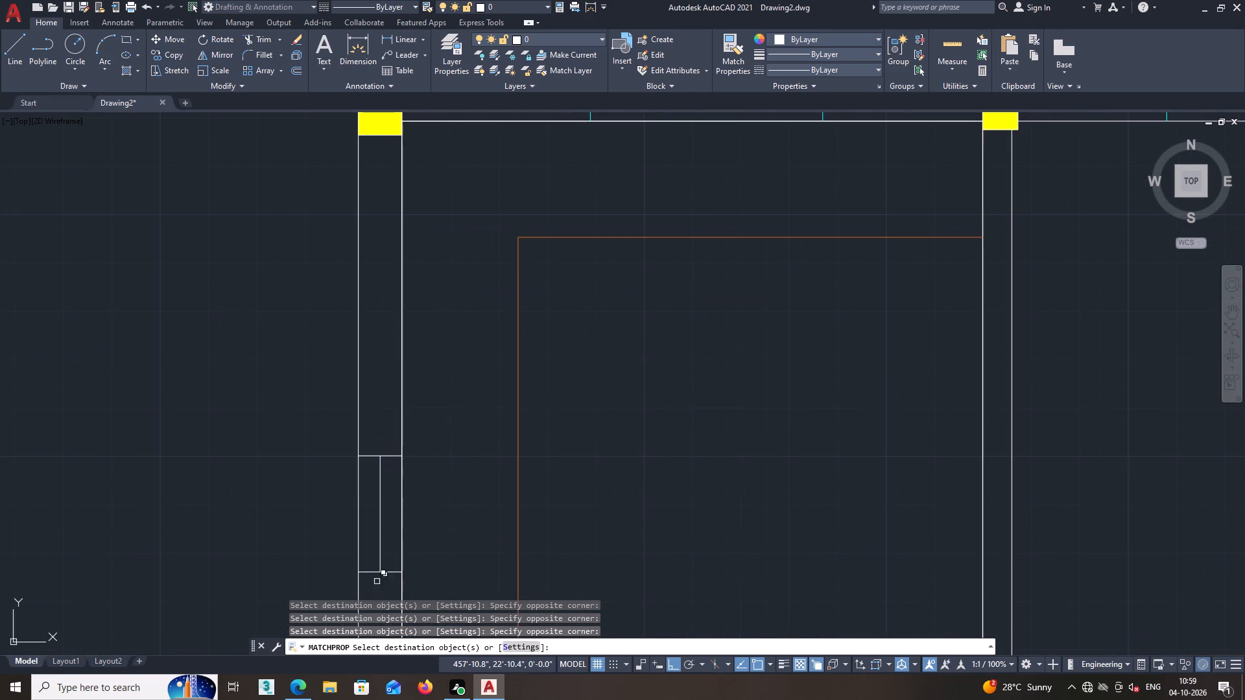
left_click(389, 583)
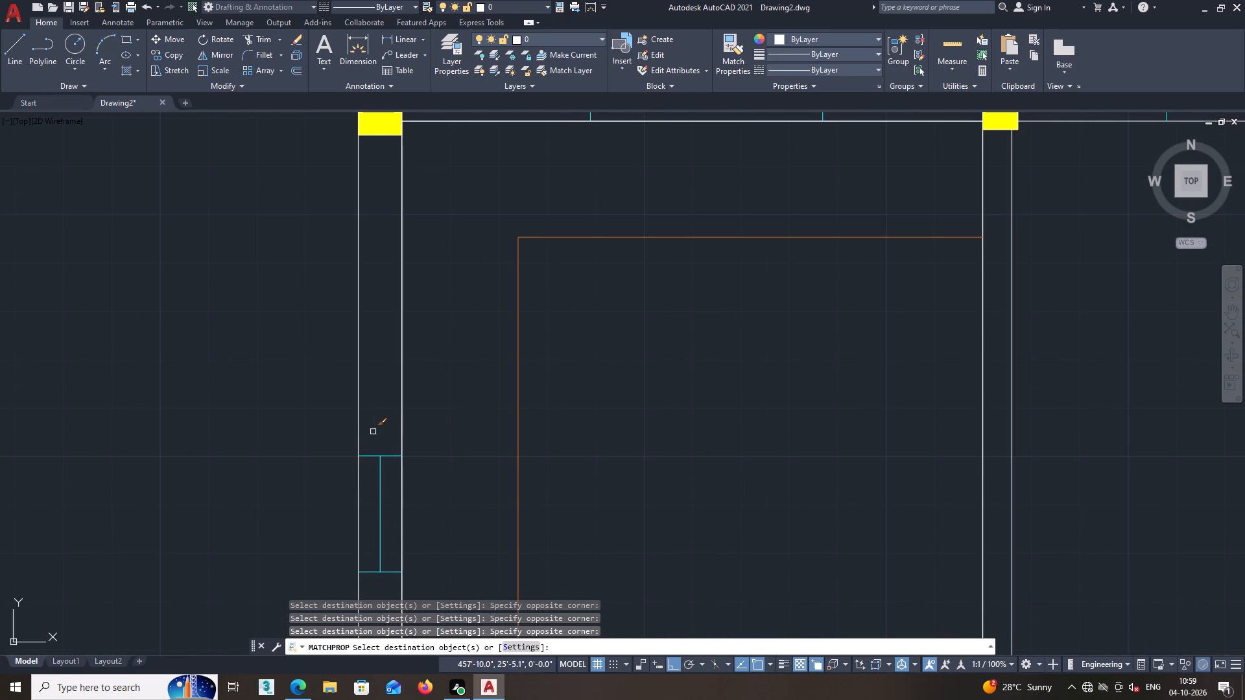
left_click(373, 432)
Apply the matched cyan window properties to the left exterior wall's window between the L-shaped partition and the column below.
scroll(375, 436, "down", 2)
middle_click_drag(366, 547, 418, 374)
scroll(422, 437, "up", 1)
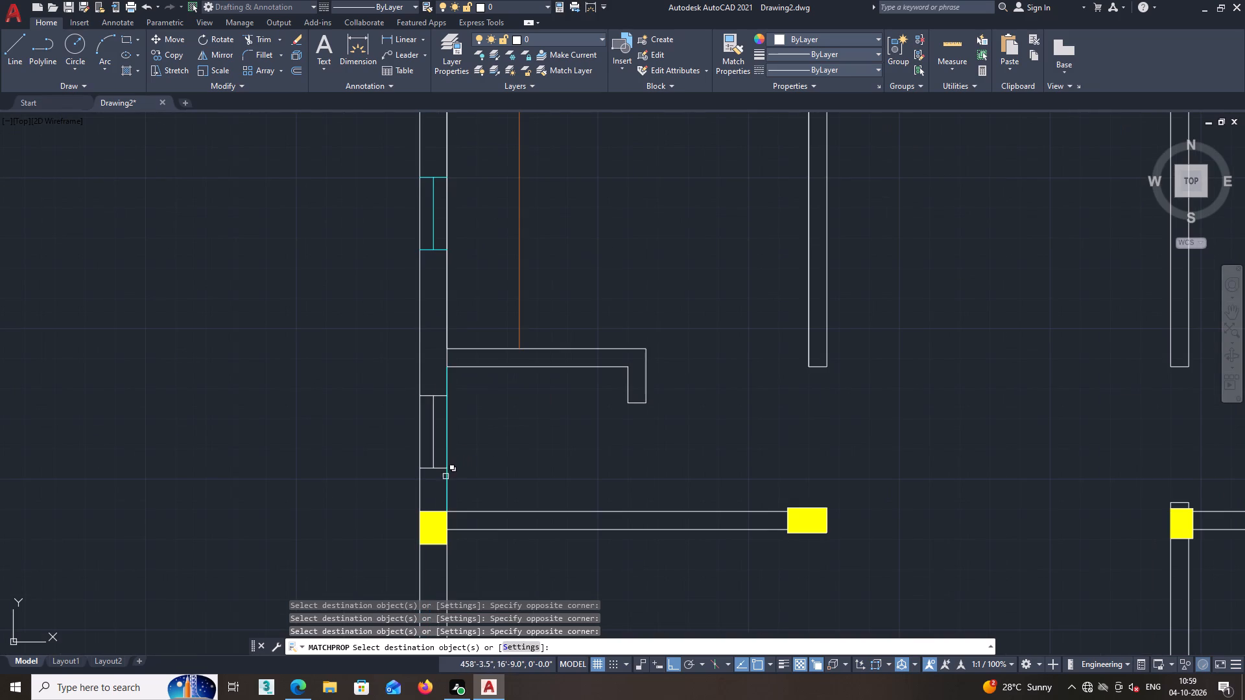
scroll(438, 488, "up", 2)
left_click(441, 460)
left_click(396, 217)
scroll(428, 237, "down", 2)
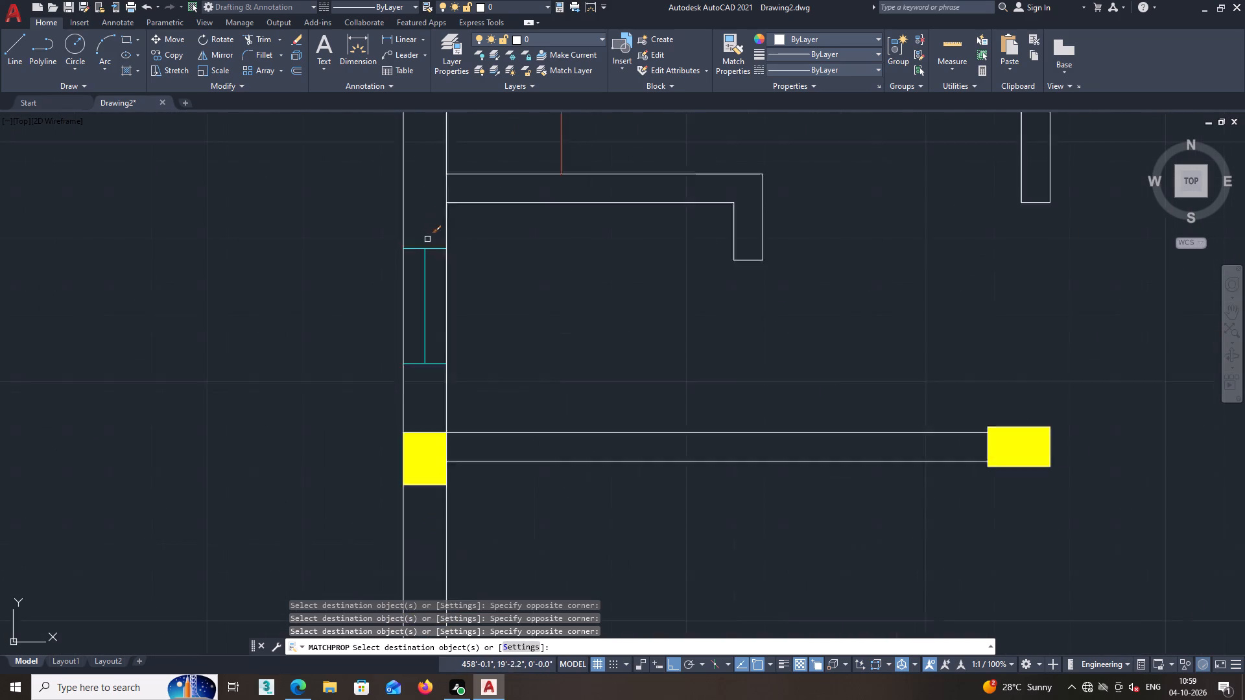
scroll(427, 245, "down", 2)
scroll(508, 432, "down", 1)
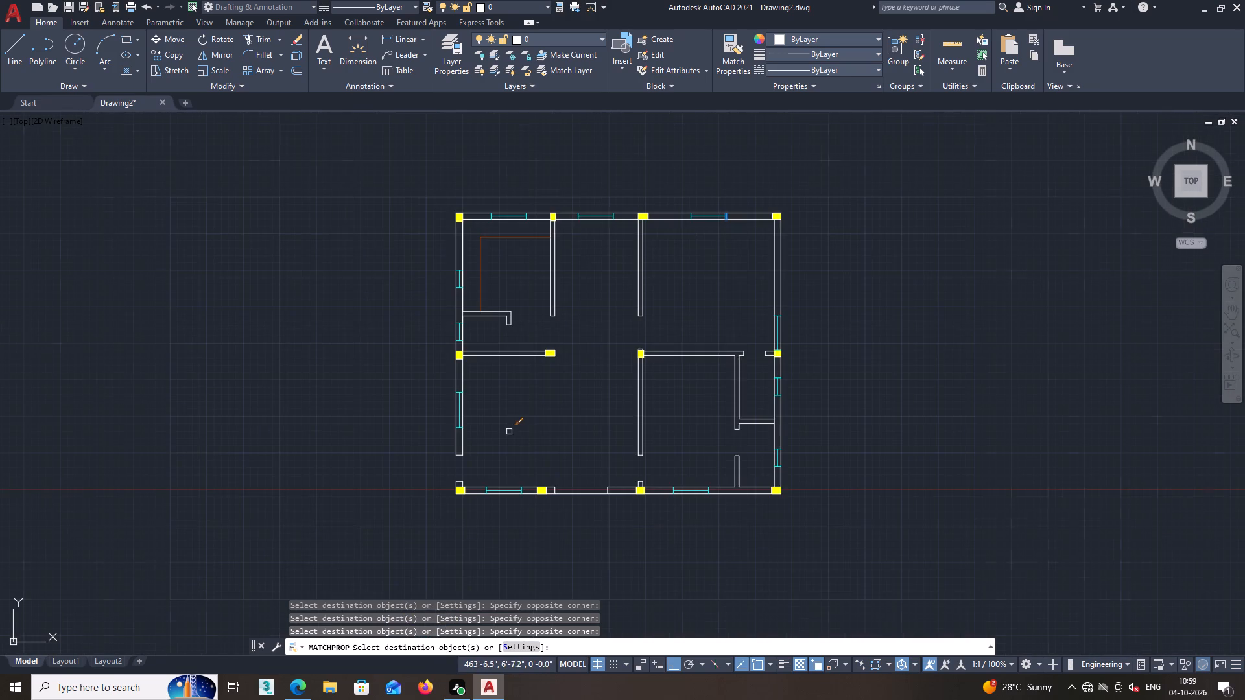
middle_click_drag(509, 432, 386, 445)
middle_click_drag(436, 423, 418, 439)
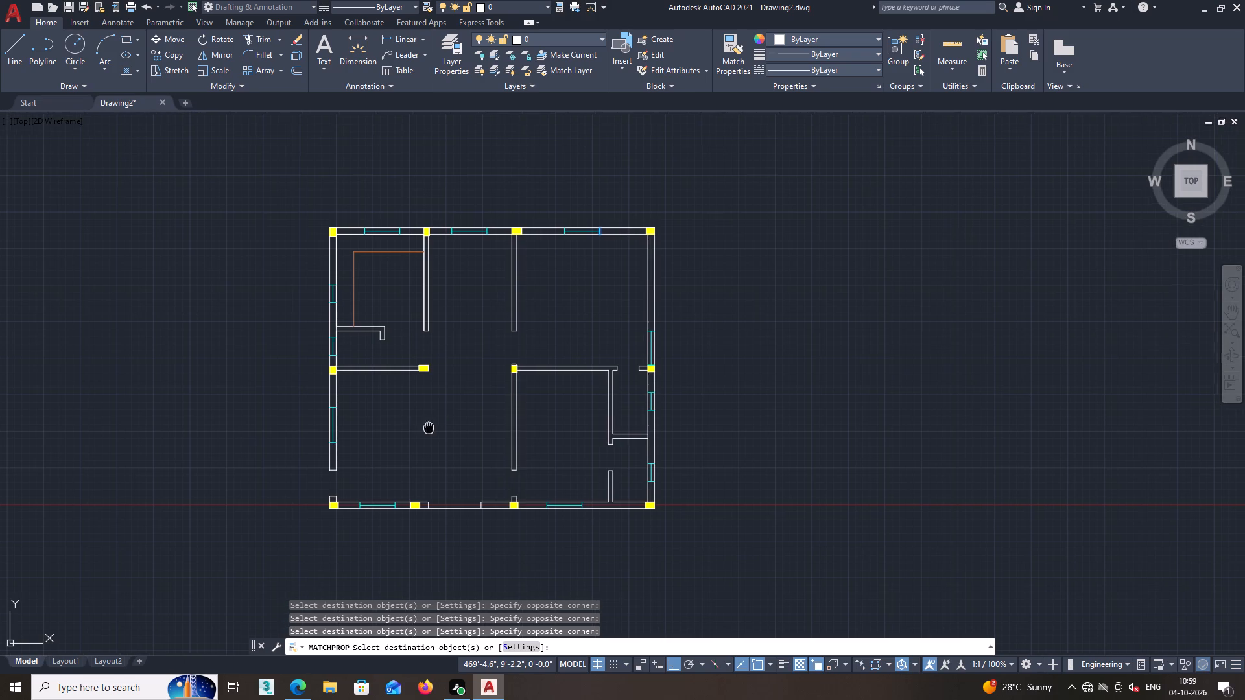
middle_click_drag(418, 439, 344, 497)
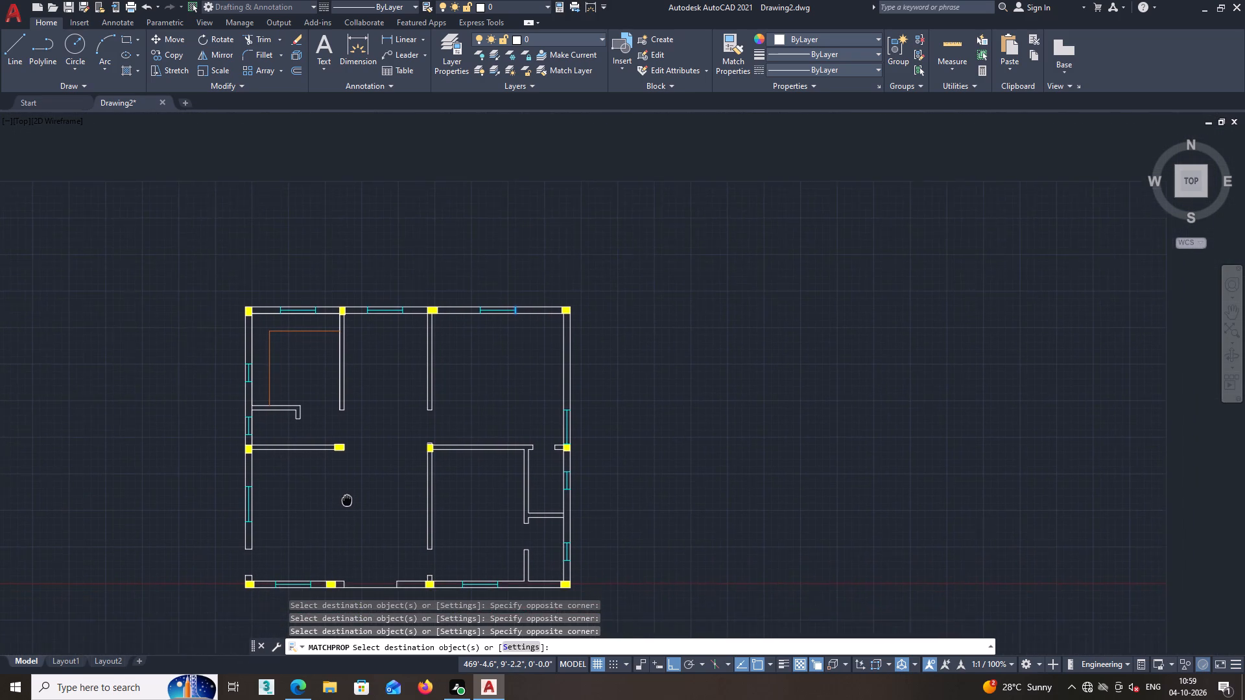
Finish matching the cyan properties to the windows.
middle_click_drag(344, 497, 342, 493)
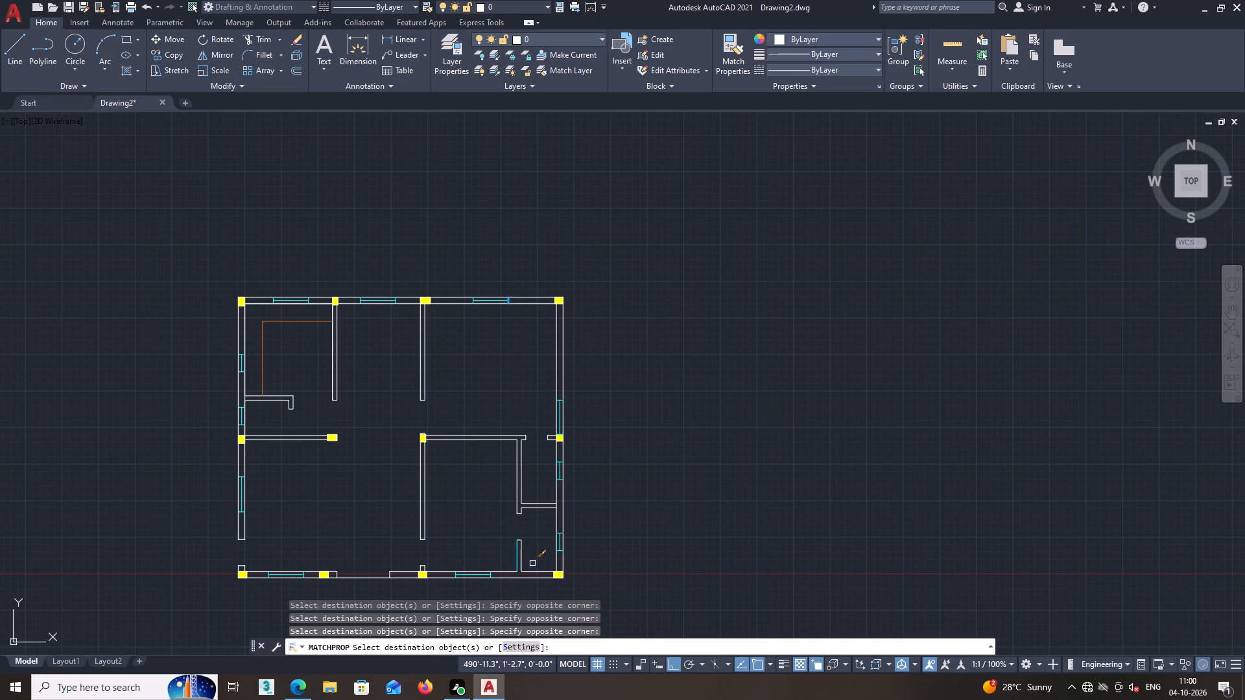
middle_click_drag(493, 482, 493, 499)
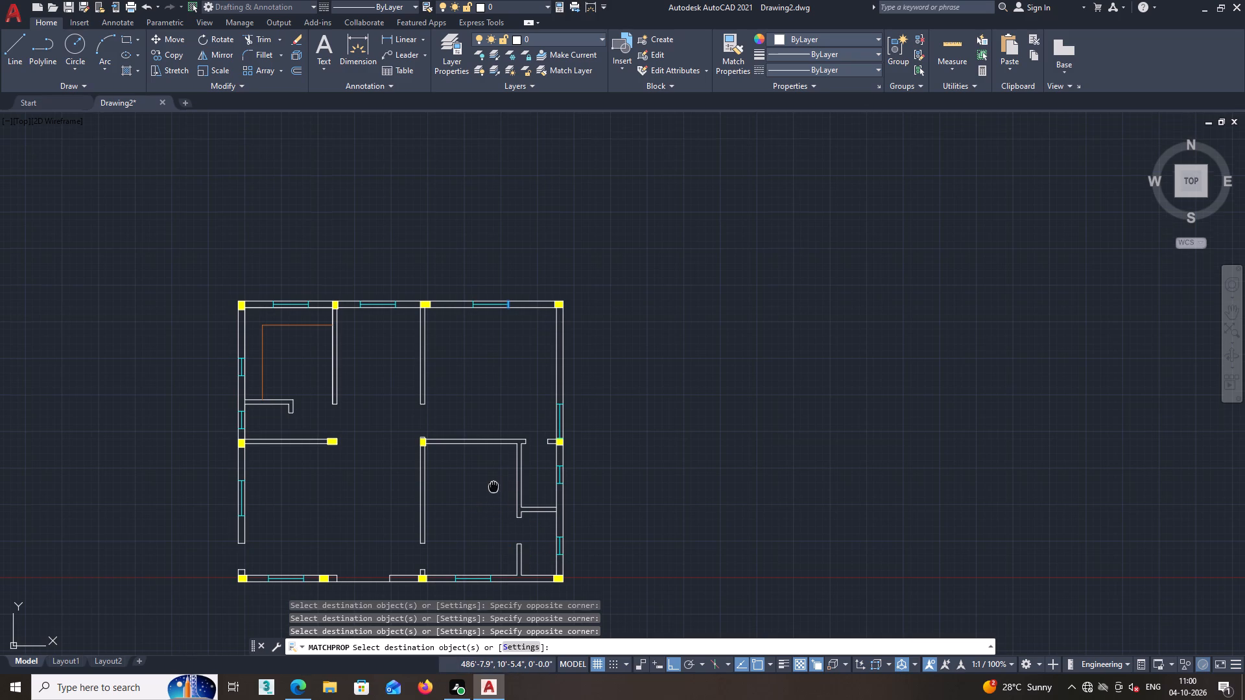
middle_click_drag(493, 499, 495, 510)
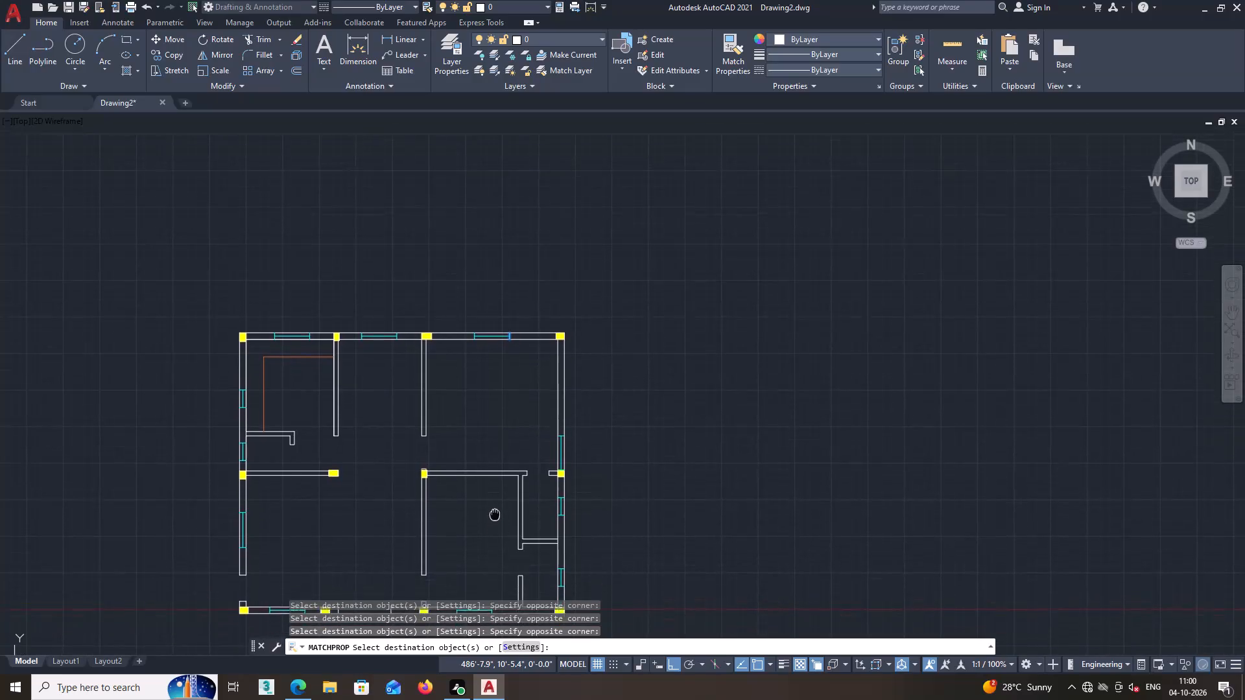
middle_click_drag(495, 510, 504, 570)
key("space")
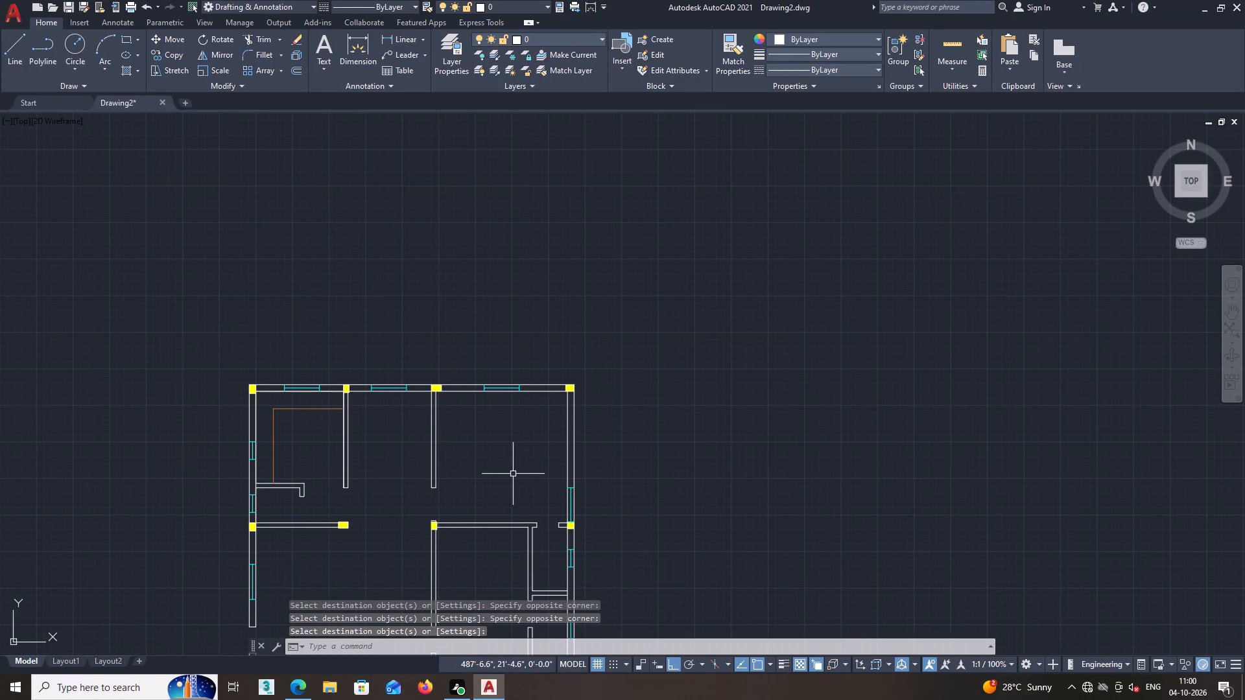
Hatch the left exterior wall between the upper corner column and the uppermost window with a solid fill in colour 242,113,114.
scroll(477, 482, "down", 1)
middle_click_drag(477, 482, 482, 437)
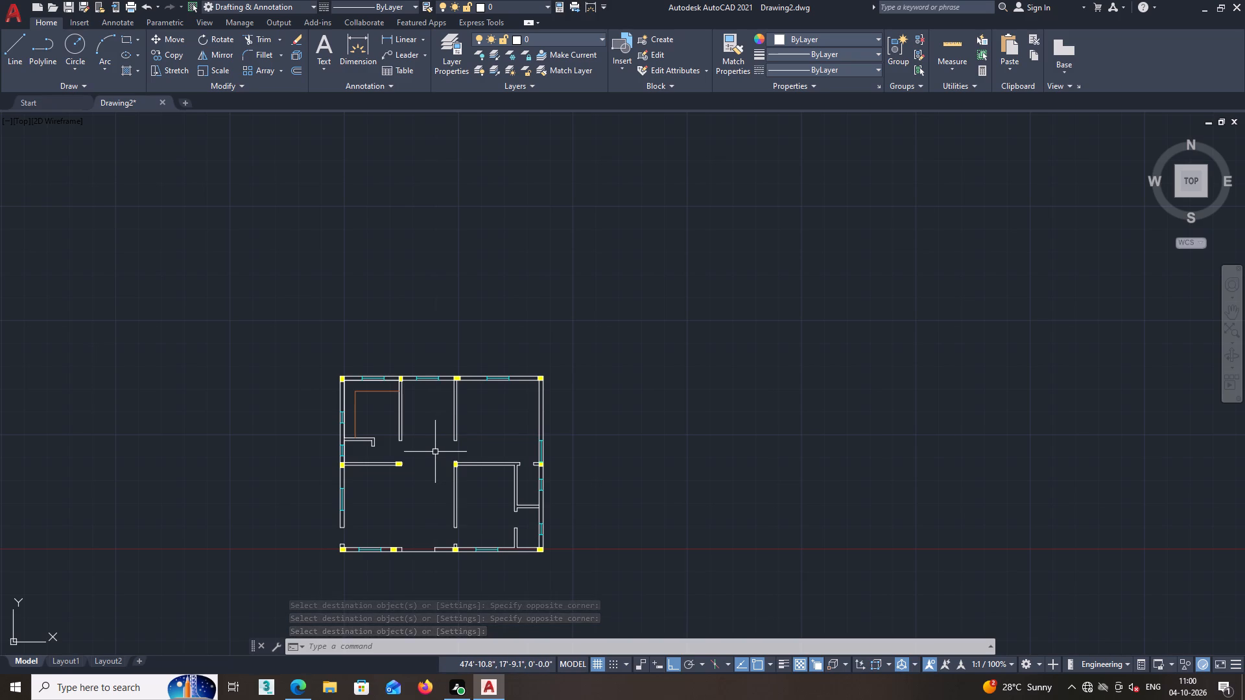
key("h")
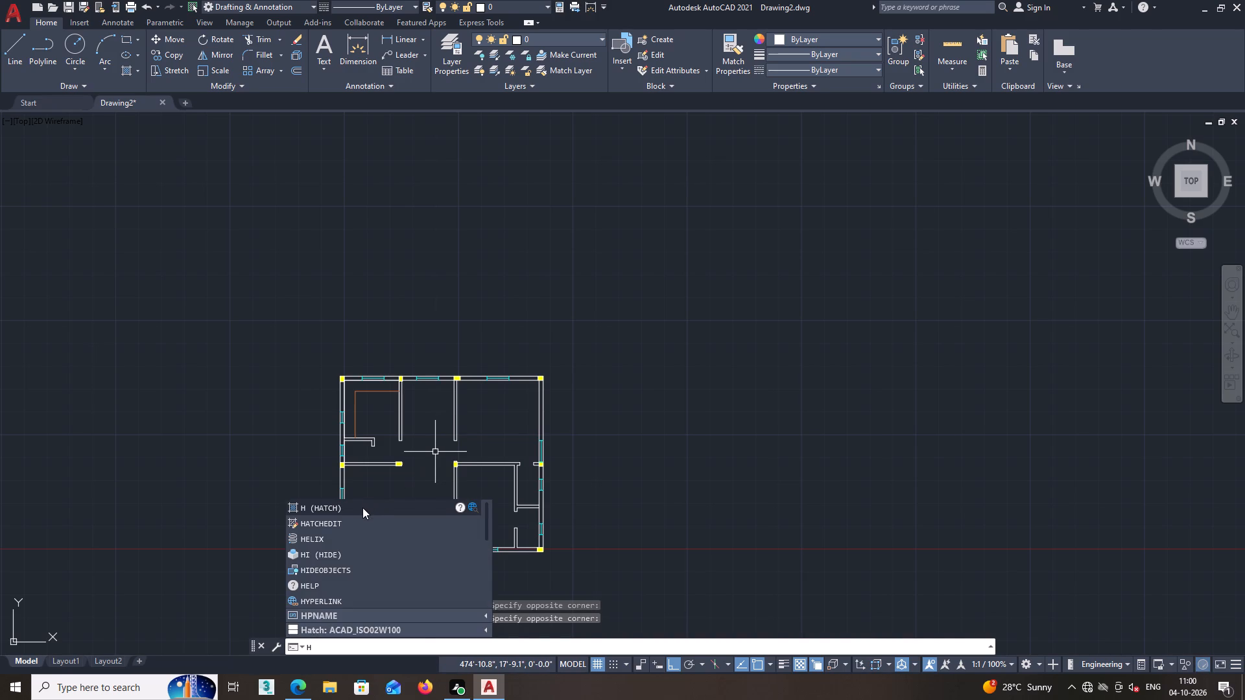
left_click(362, 507)
scroll(338, 426, "up", 5)
left_click(367, 238)
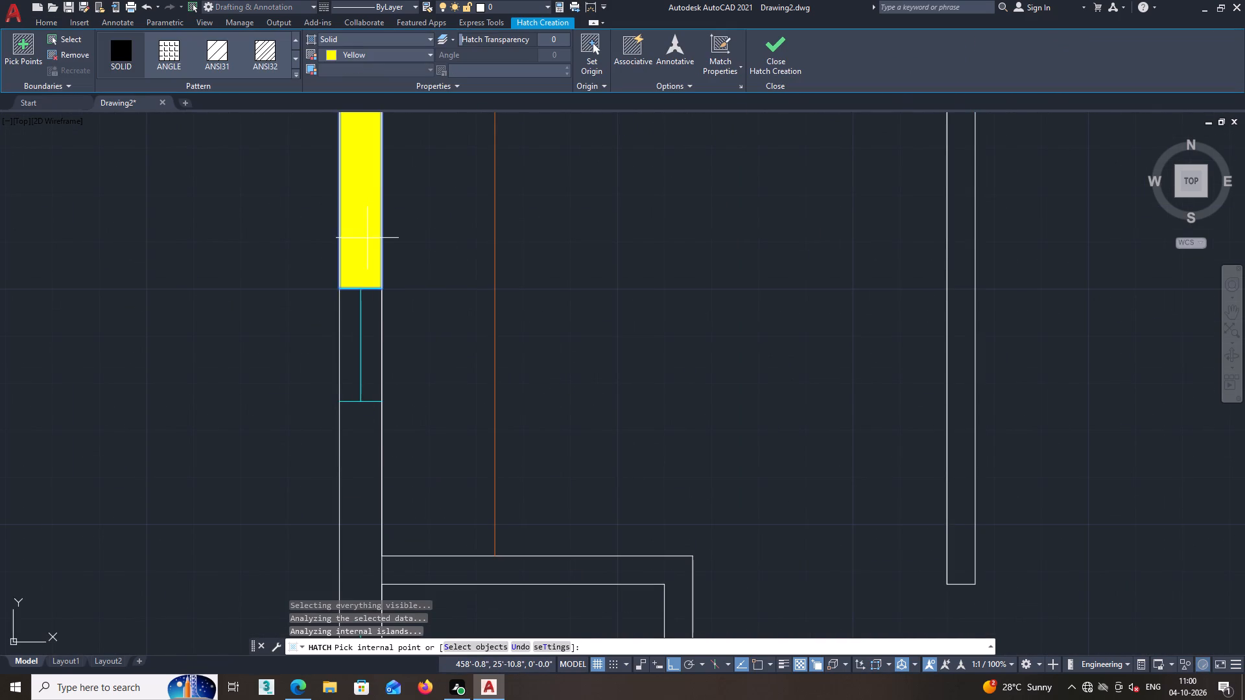
middle_click_drag(367, 238, 366, 379)
scroll(366, 377, "down", 2)
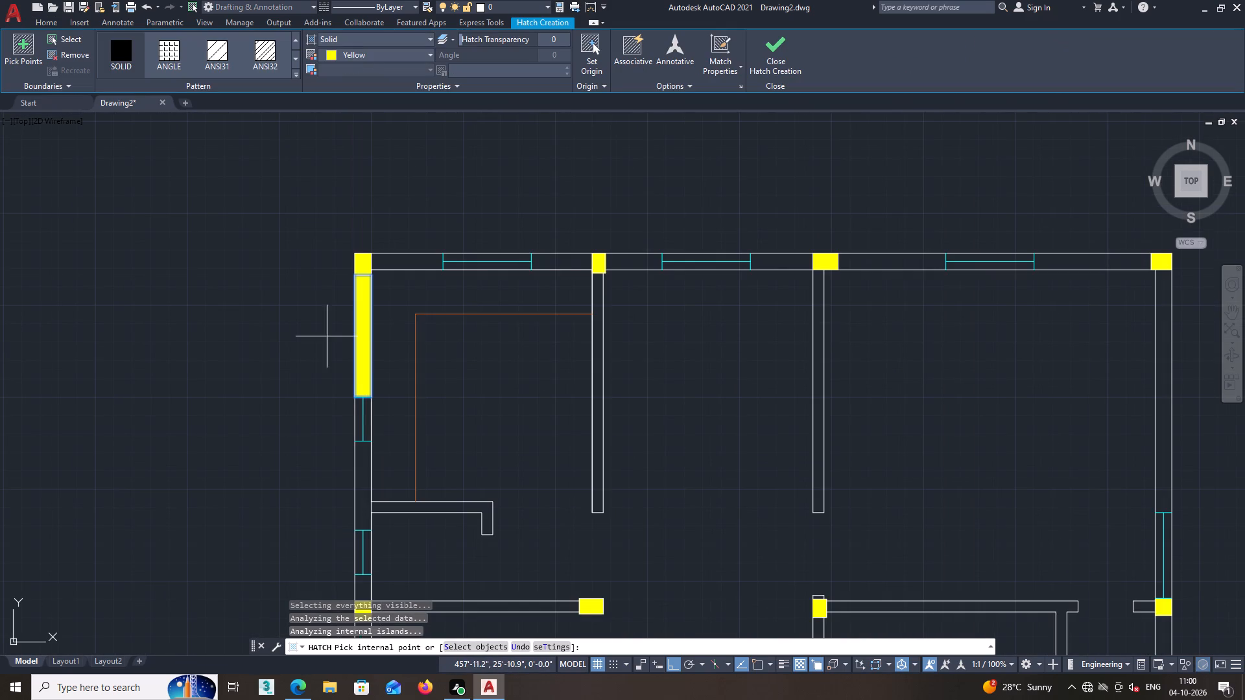
left_click(333, 51)
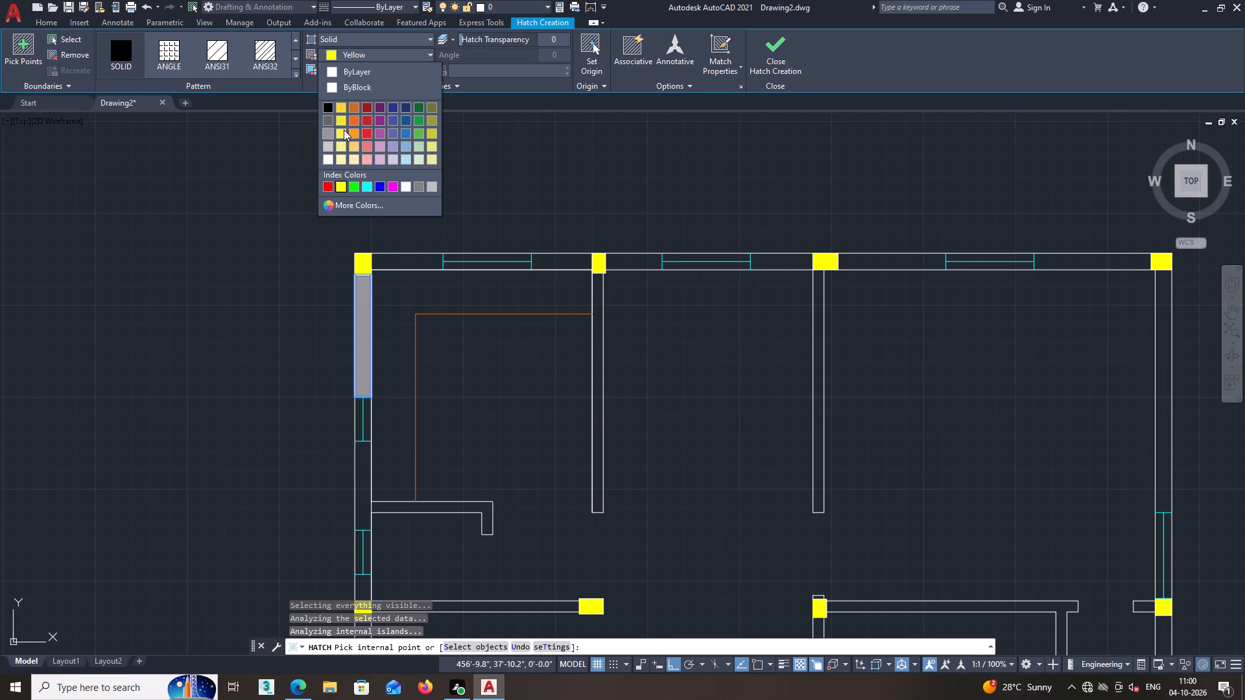
left_click(366, 143)
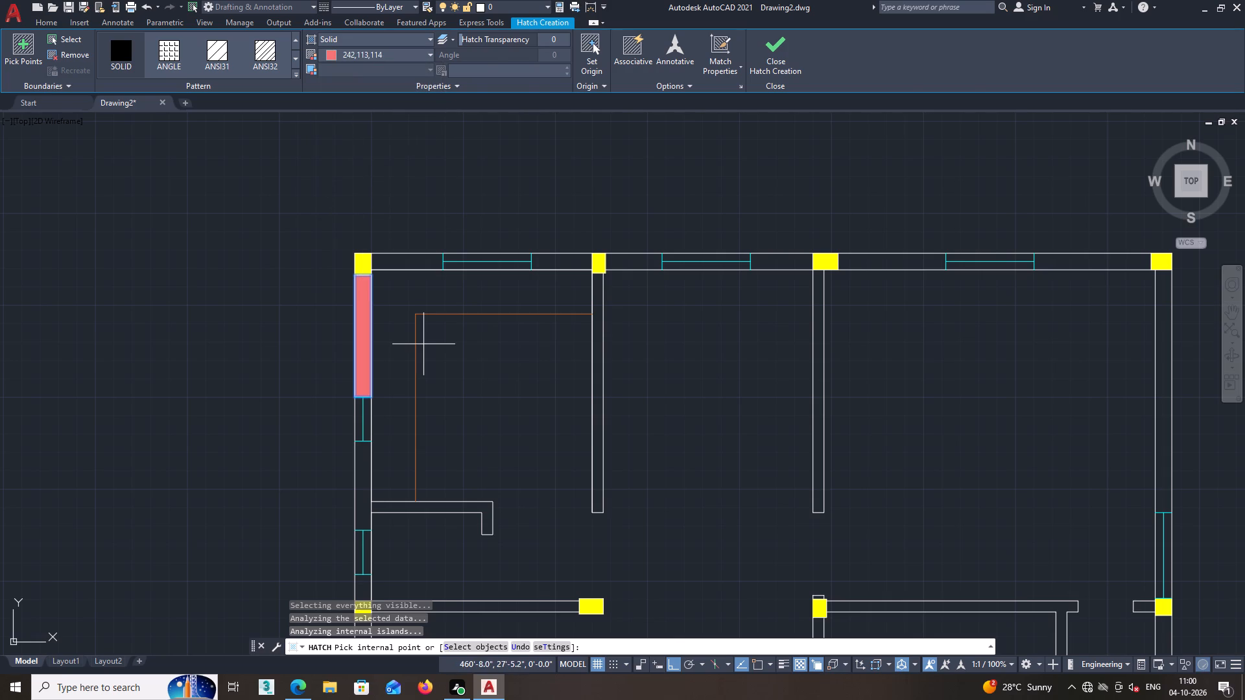
key("space")
Start another solid 242,113,114 hatch and fill the top wall's first segment, the left wall between its upper windows, and the L-shaped partition.
middle_click_drag(389, 367, 362, 307)
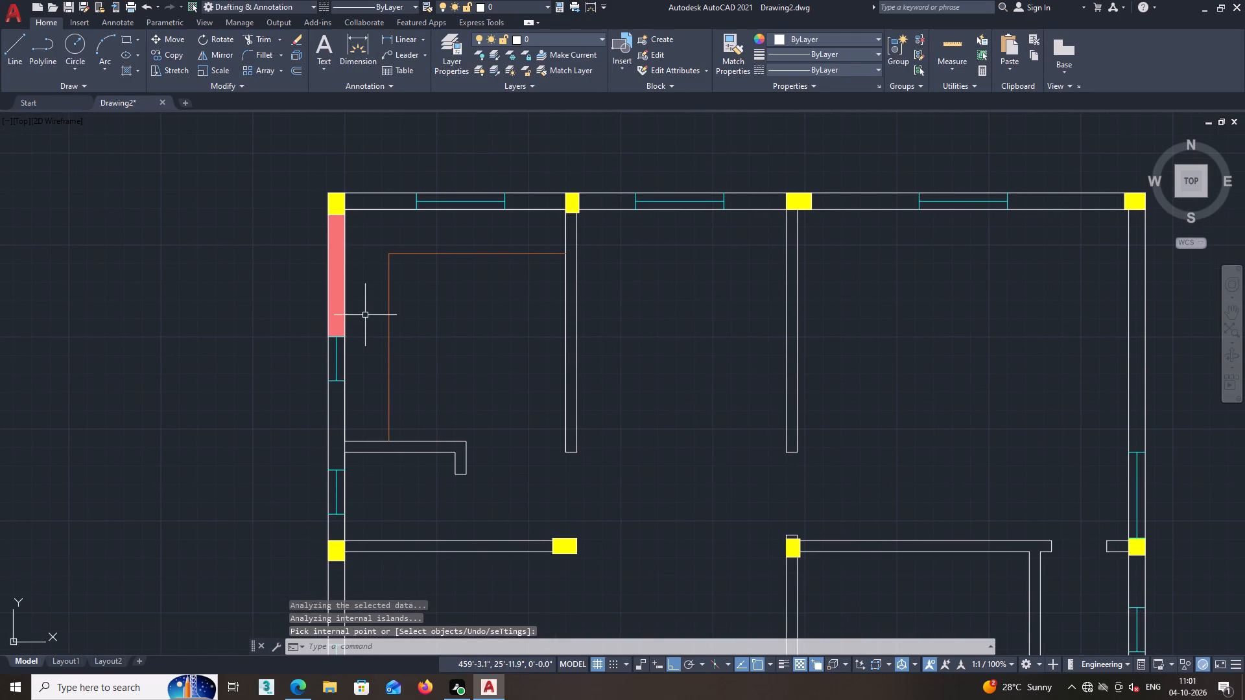
scroll(366, 318, "down", 1)
middle_click_drag(367, 365, 353, 388)
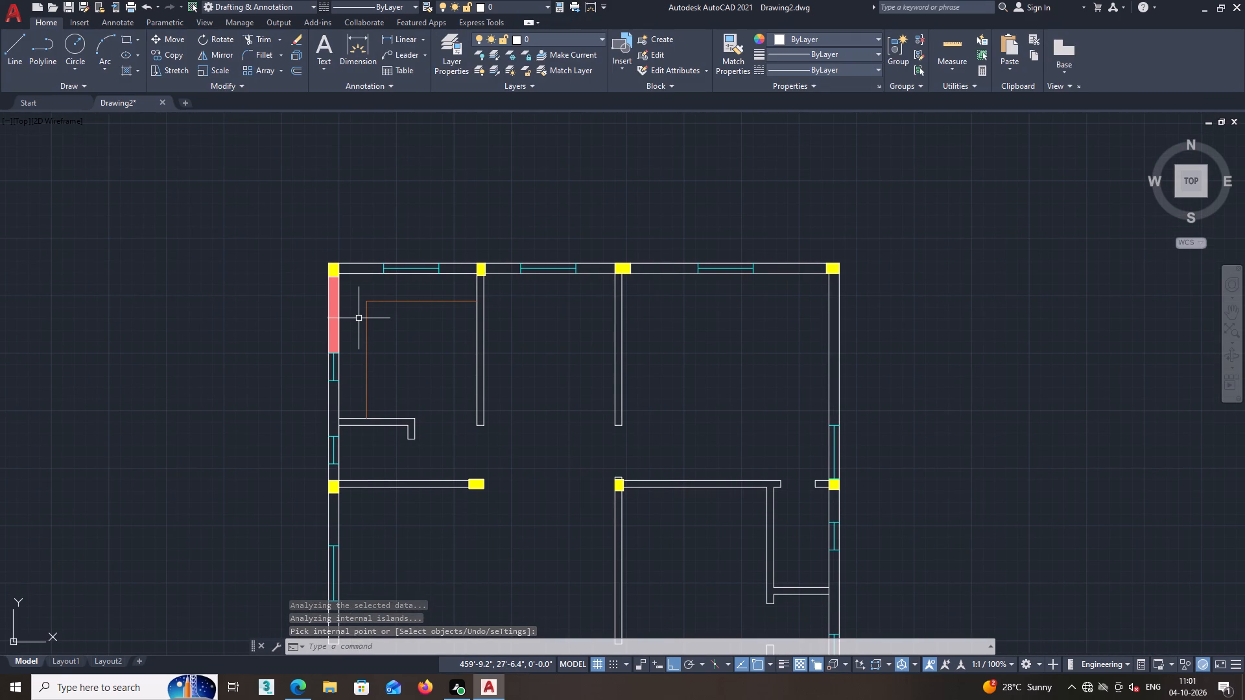
key("h")
key("Return")
scroll(356, 303, "up", 2)
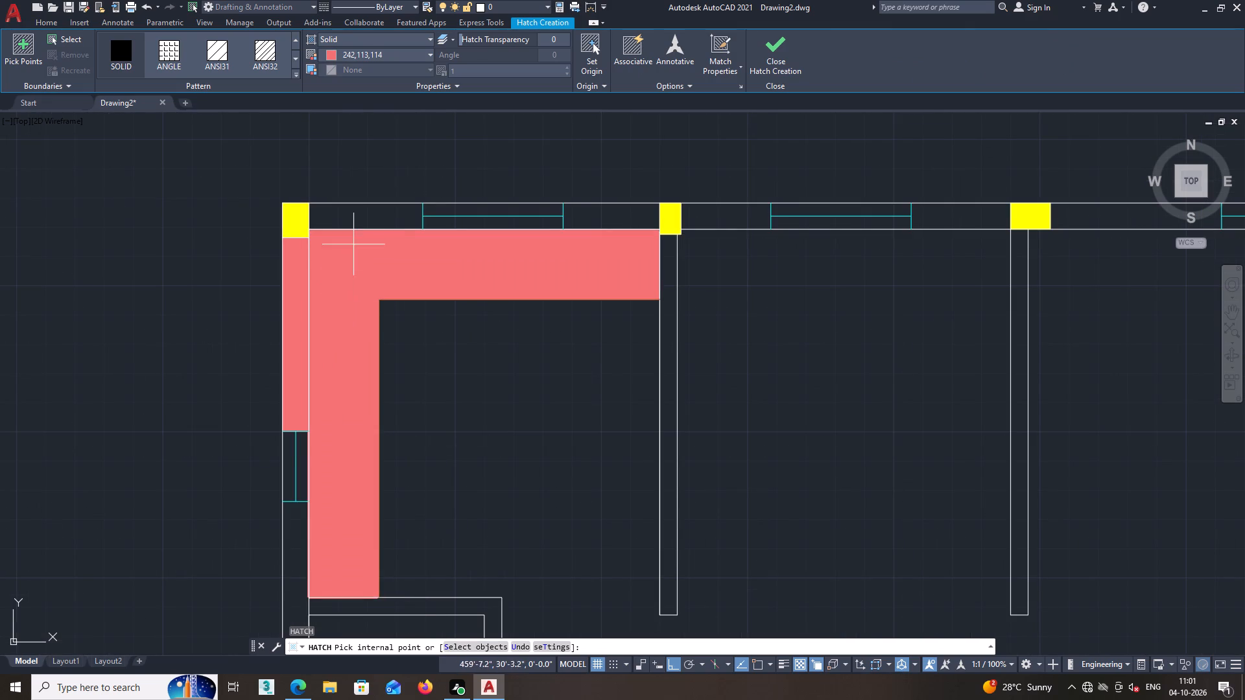
left_click(350, 220)
left_click(292, 531)
middle_click_drag(295, 519, 285, 362)
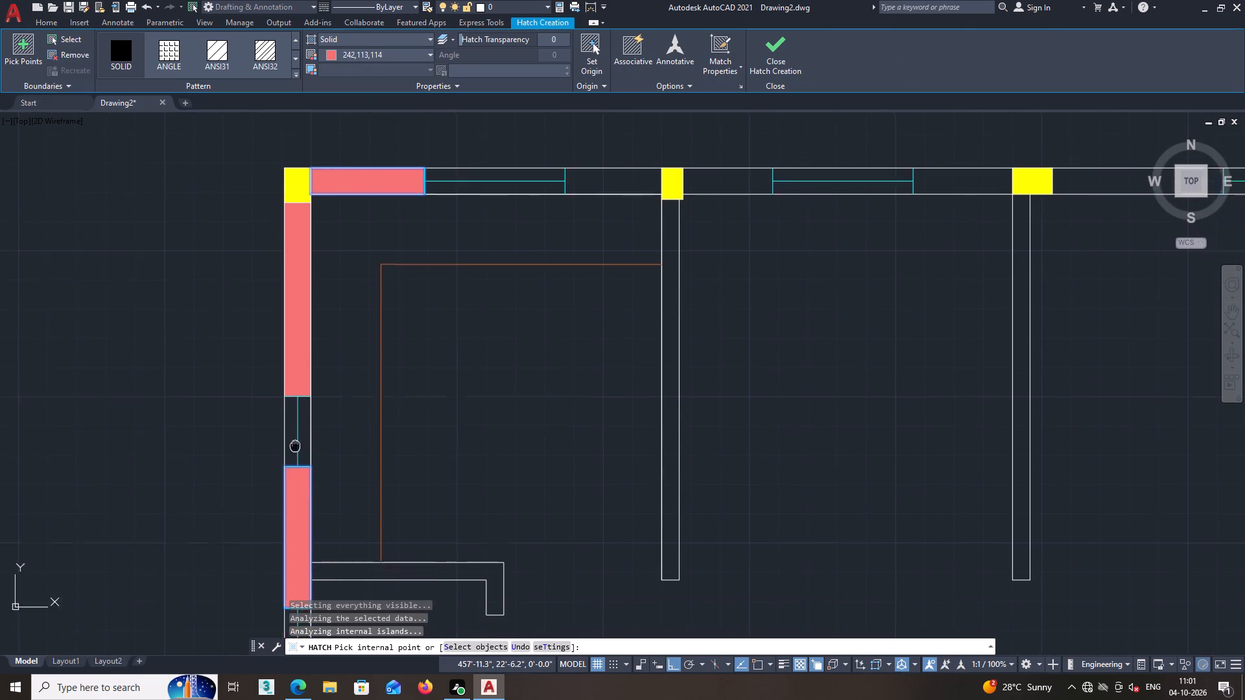
middle_click_drag(285, 362, 276, 282)
scroll(276, 311, "down", 1)
scroll(303, 351, "up", 1)
left_click(304, 347)
Fill the two vertical partitions that run down from the top exterior wall's intermediate columns.
scroll(305, 388, "down", 1)
middle_click_drag(320, 434, 326, 371)
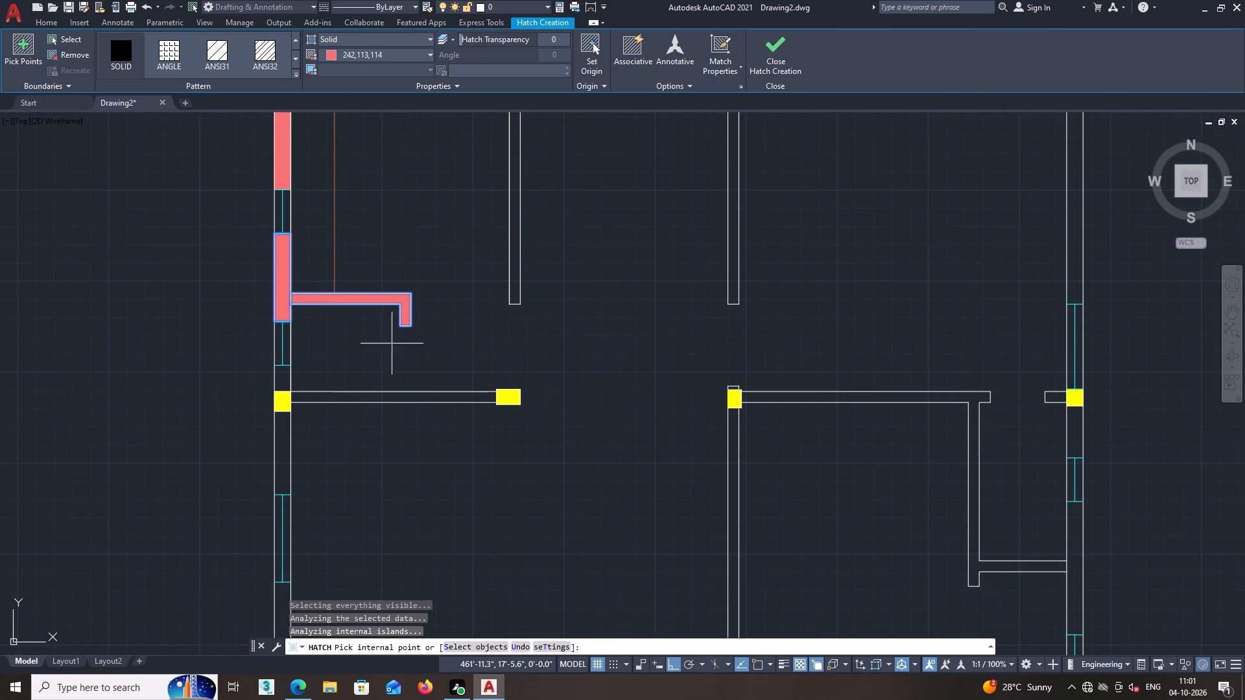
left_click(513, 277)
left_click(735, 274)
Fill the lower-right room's connected partition walls and the small wall stub above the central column.
middle_click_drag(731, 274, 660, 328)
left_click(707, 454)
scroll(671, 447, "up", 1)
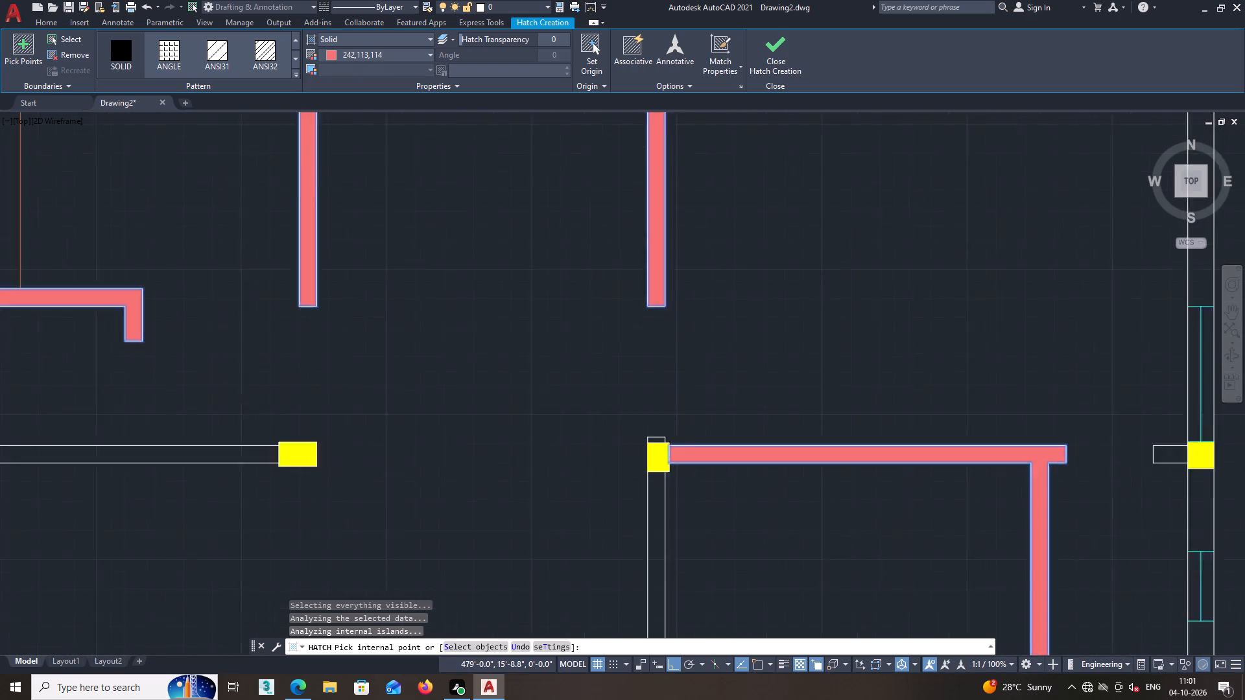
scroll(671, 447, "up", 3)
left_click(634, 427)
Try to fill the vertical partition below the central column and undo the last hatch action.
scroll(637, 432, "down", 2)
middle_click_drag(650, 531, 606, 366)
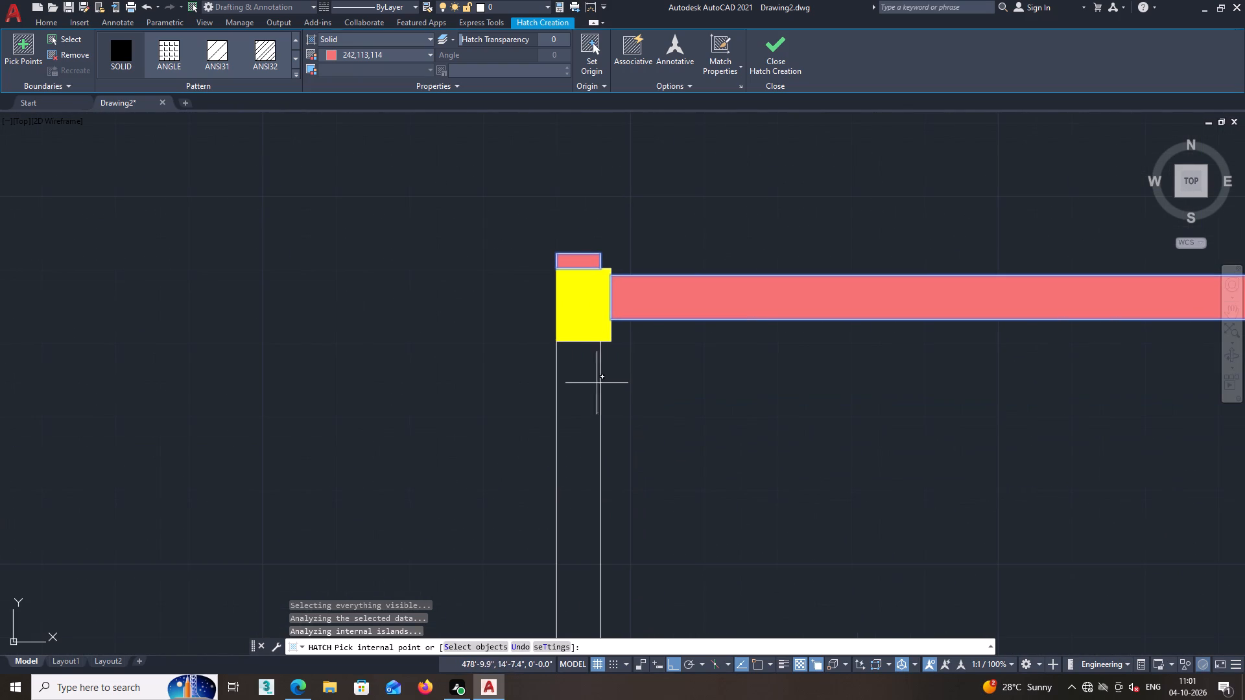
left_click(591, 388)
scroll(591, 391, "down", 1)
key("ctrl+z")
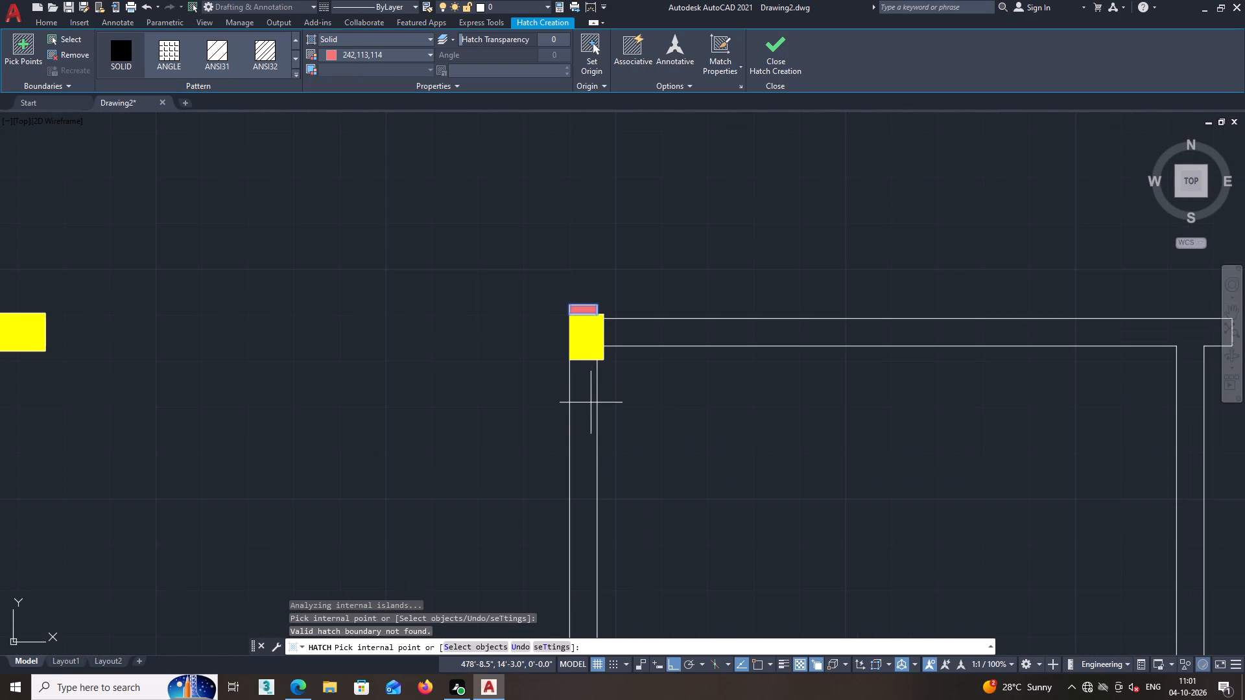
Fill the vertical partition below the central column and the lower-right room's connected partition walls.
left_click(579, 420)
scroll(596, 421, "down", 1)
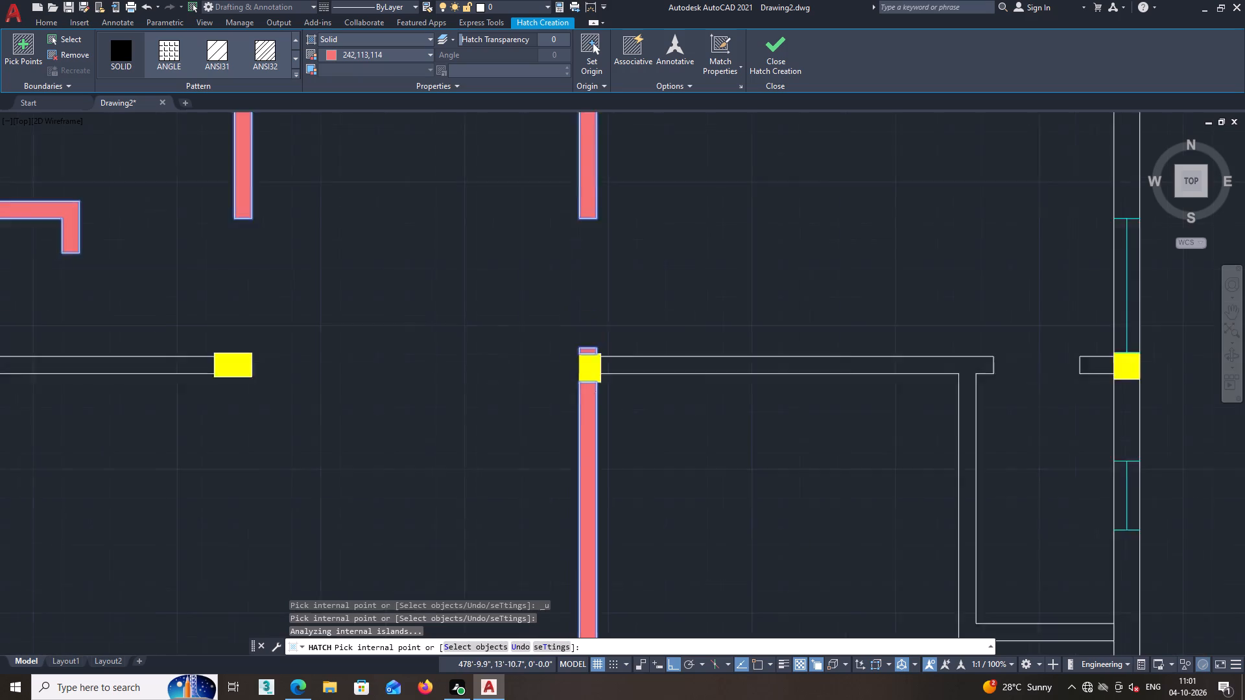
scroll(597, 422, "down", 3)
middle_click_drag(644, 439, 593, 379)
scroll(673, 419, "up", 3)
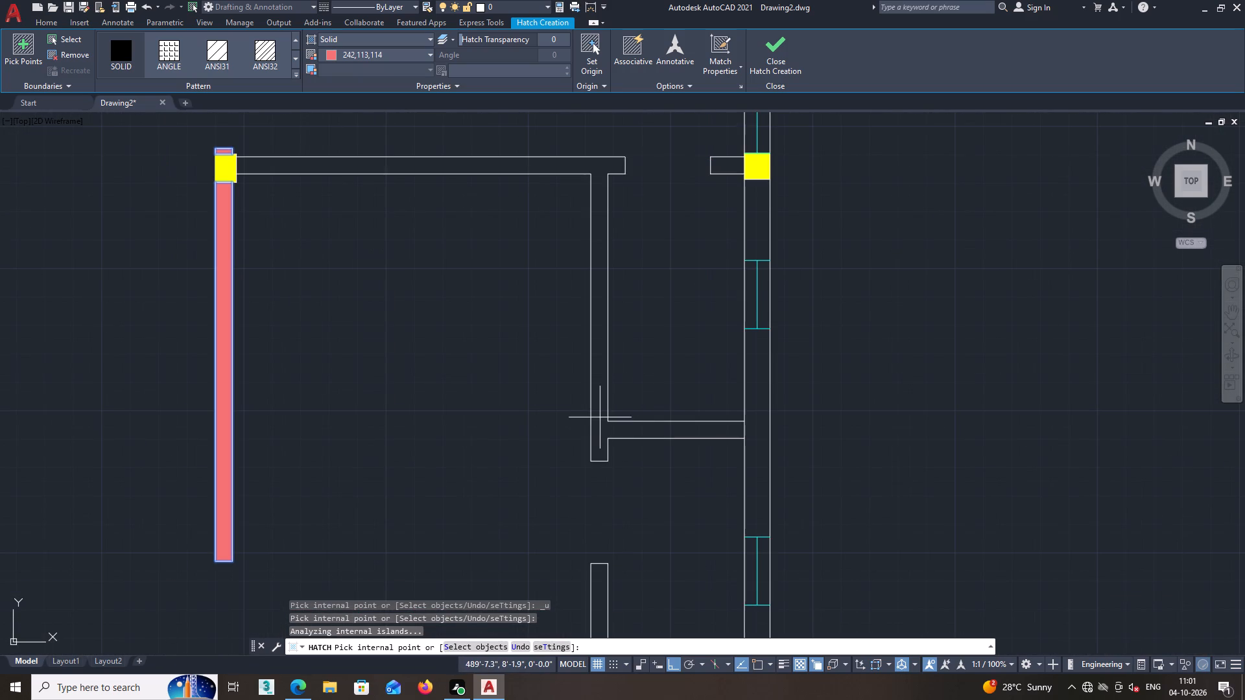
left_click(599, 419)
Fill the right exterior wall between its lower windows, below and above the middle column, and the short stub beside that column.
left_click(770, 421)
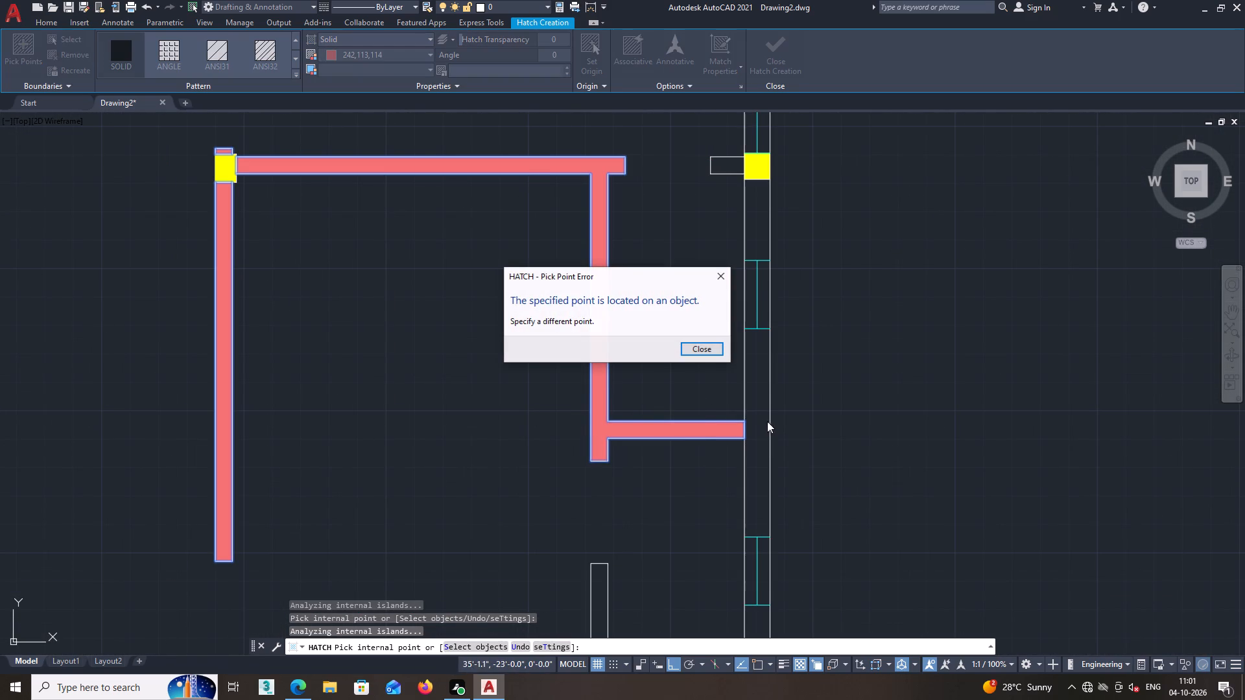
left_click(720, 279)
left_click(754, 416)
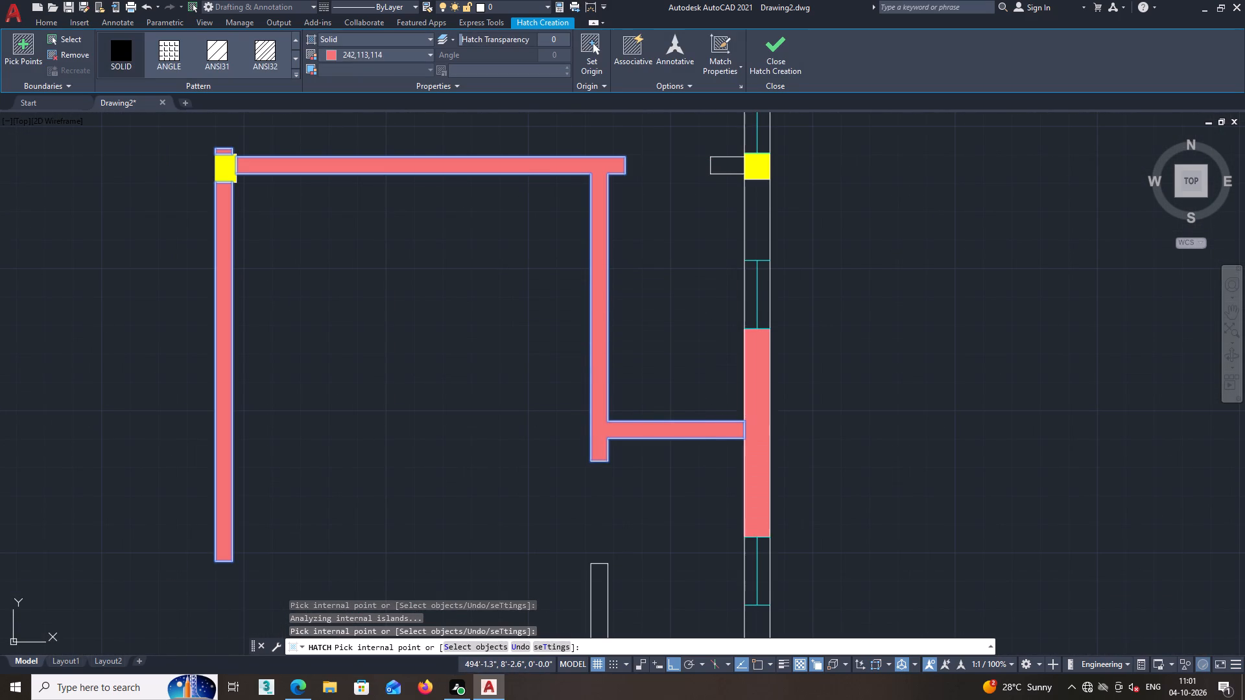
left_click(753, 223)
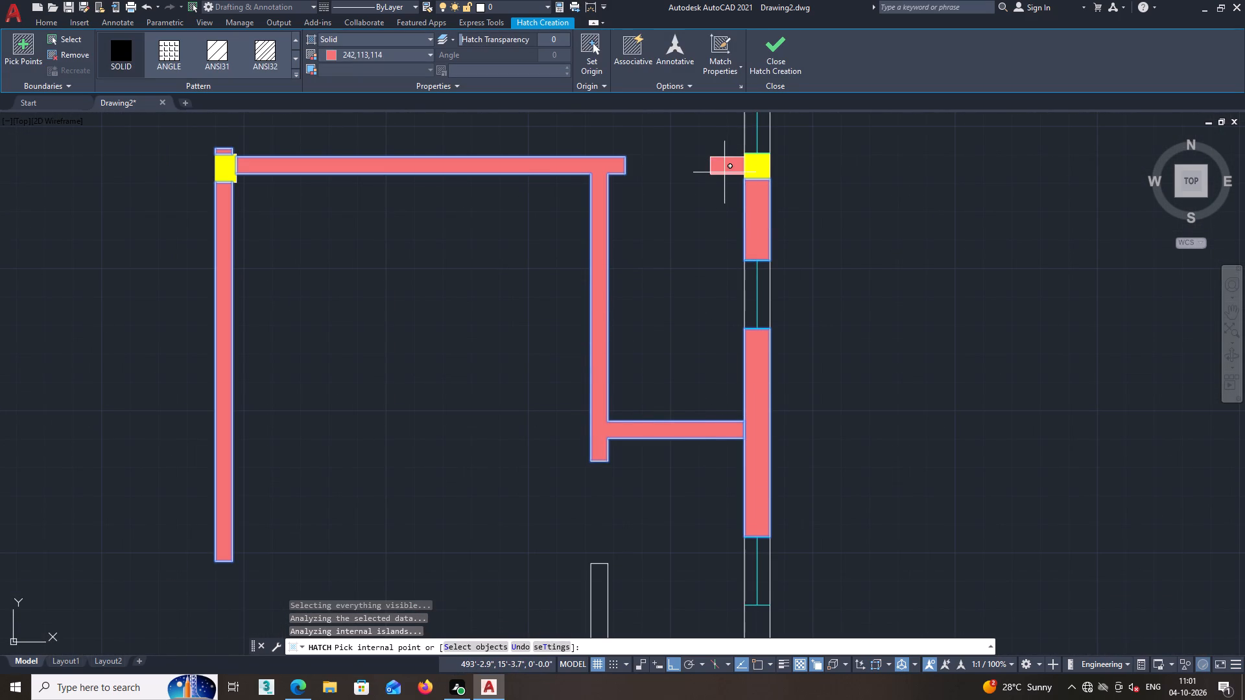
left_click(724, 172)
middle_click_drag(724, 174, 646, 408)
left_click(680, 240)
Fill the top exterior wall's remaining segments between the windows and columns, through to the upper-right corner column.
scroll(680, 250, "down", 2)
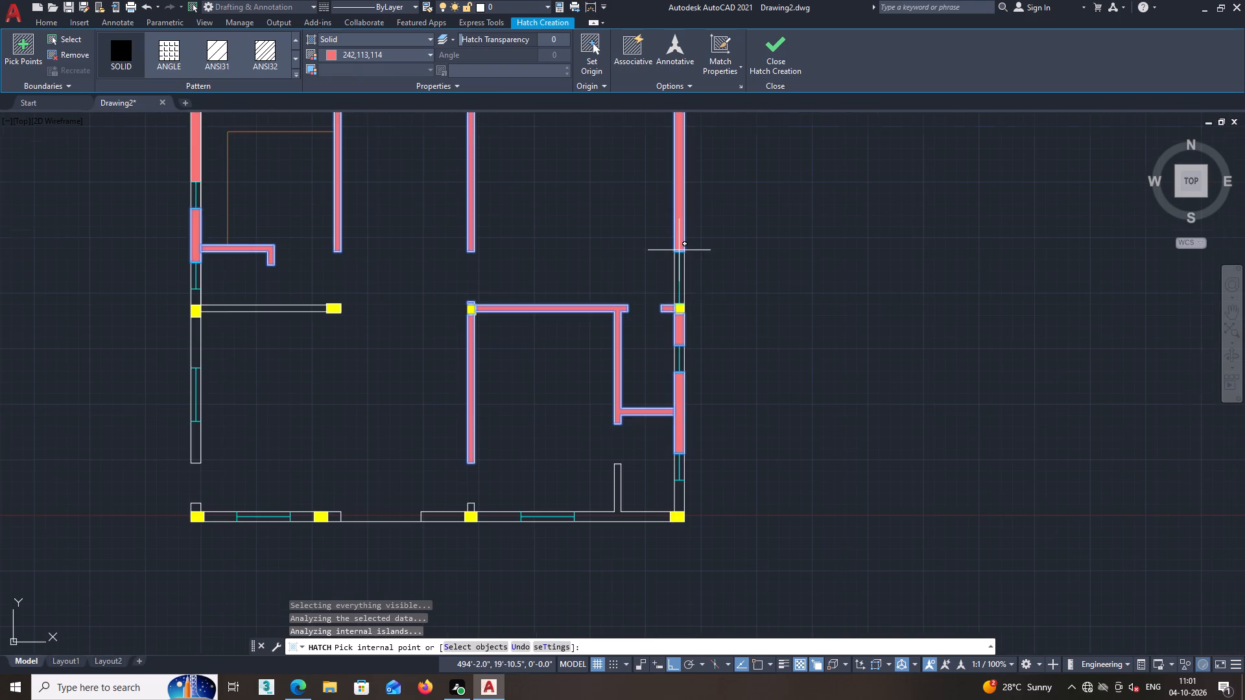
scroll(676, 255, "down", 2)
middle_click_drag(622, 332, 620, 436)
scroll(570, 316, "up", 5)
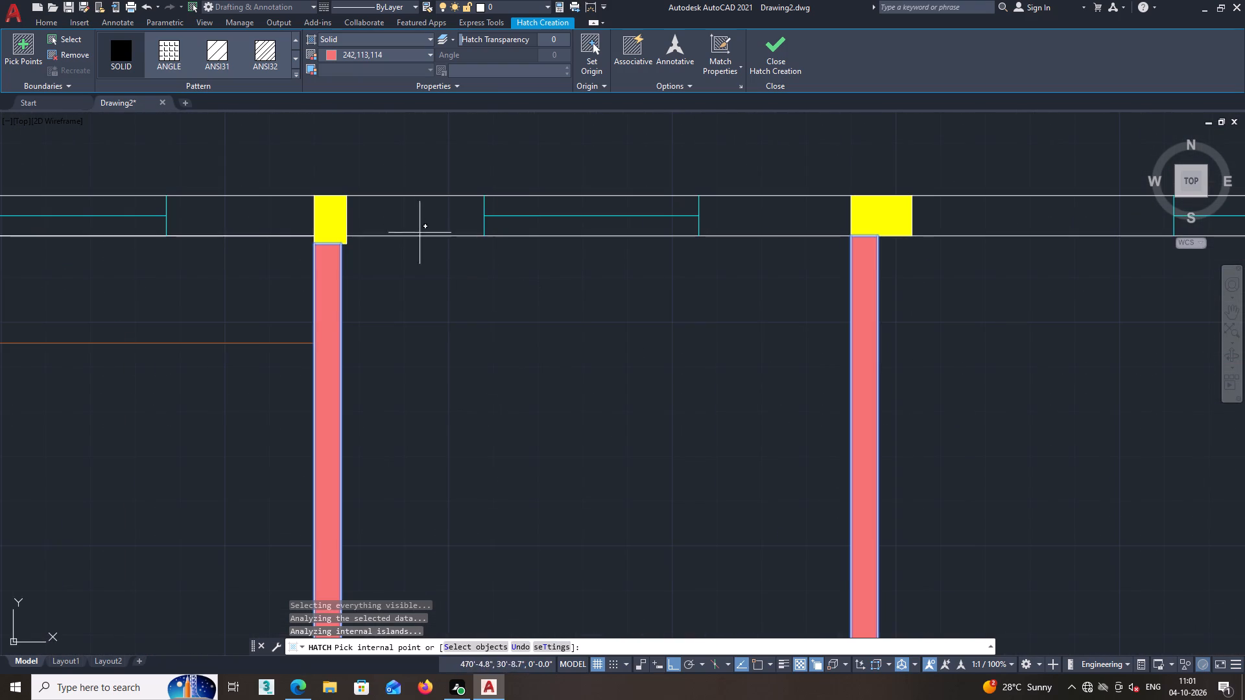
left_click(416, 224)
left_click(262, 214)
middle_click_drag(294, 220, 300, 229)
scroll(295, 221, "down", 2)
middle_click_drag(390, 329, 455, 348)
scroll(643, 262, "up", 2)
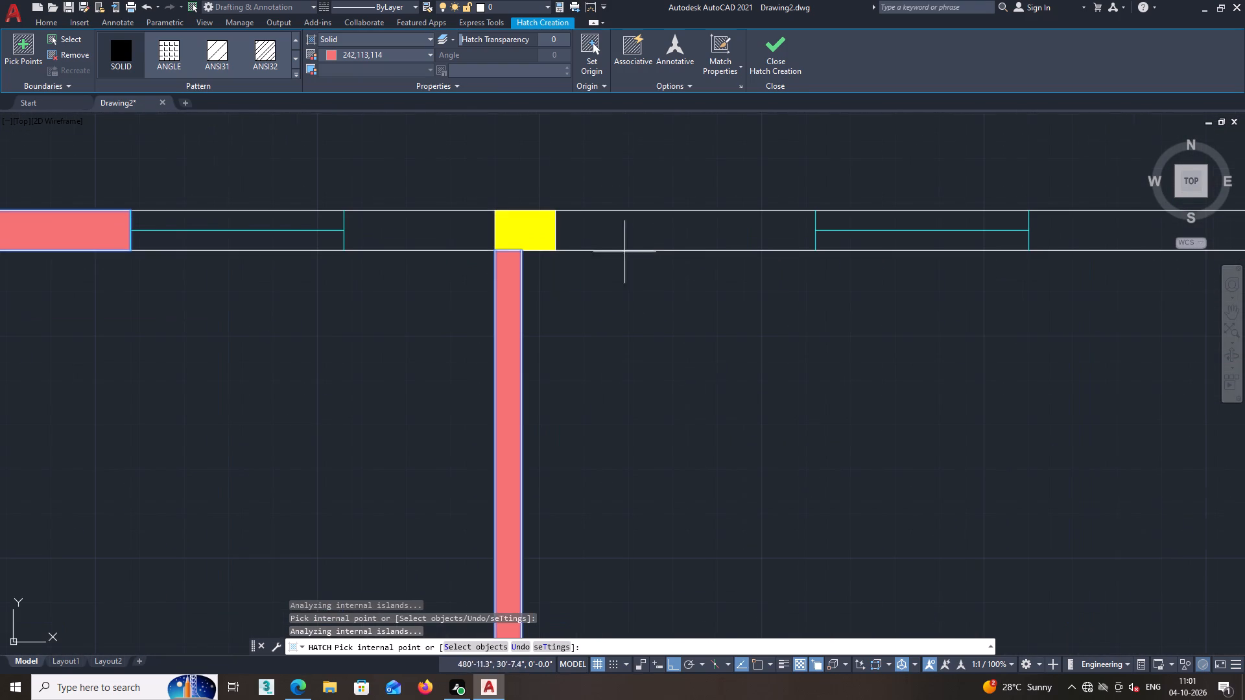
left_click(436, 220)
left_click(632, 238)
scroll(632, 238, "down", 3)
middle_click_drag(709, 299, 674, 309)
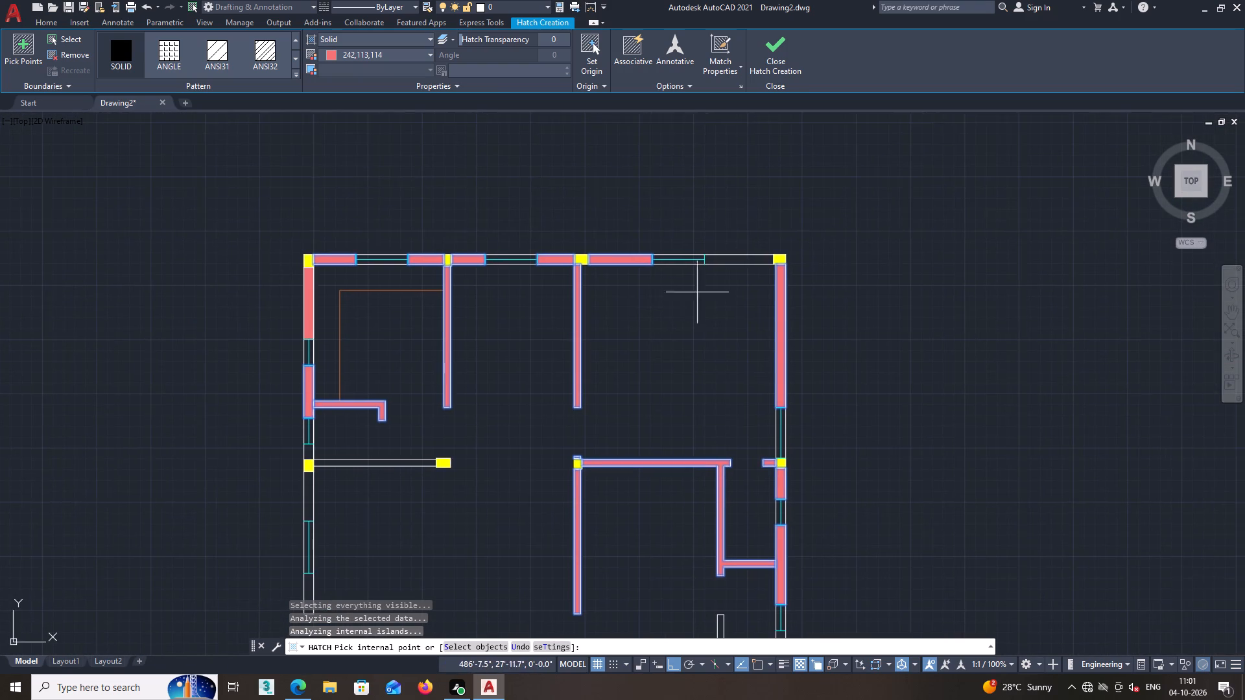
scroll(724, 274, "up", 2)
left_click(728, 253)
Fill the left exterior wall above and below its middle column, the horizontal partition from that column, and the piece below the lowest window.
scroll(724, 268, "down", 3)
middle_click_drag(672, 379, 713, 284)
scroll(538, 333, "up", 4)
left_click(266, 216)
left_click(320, 266)
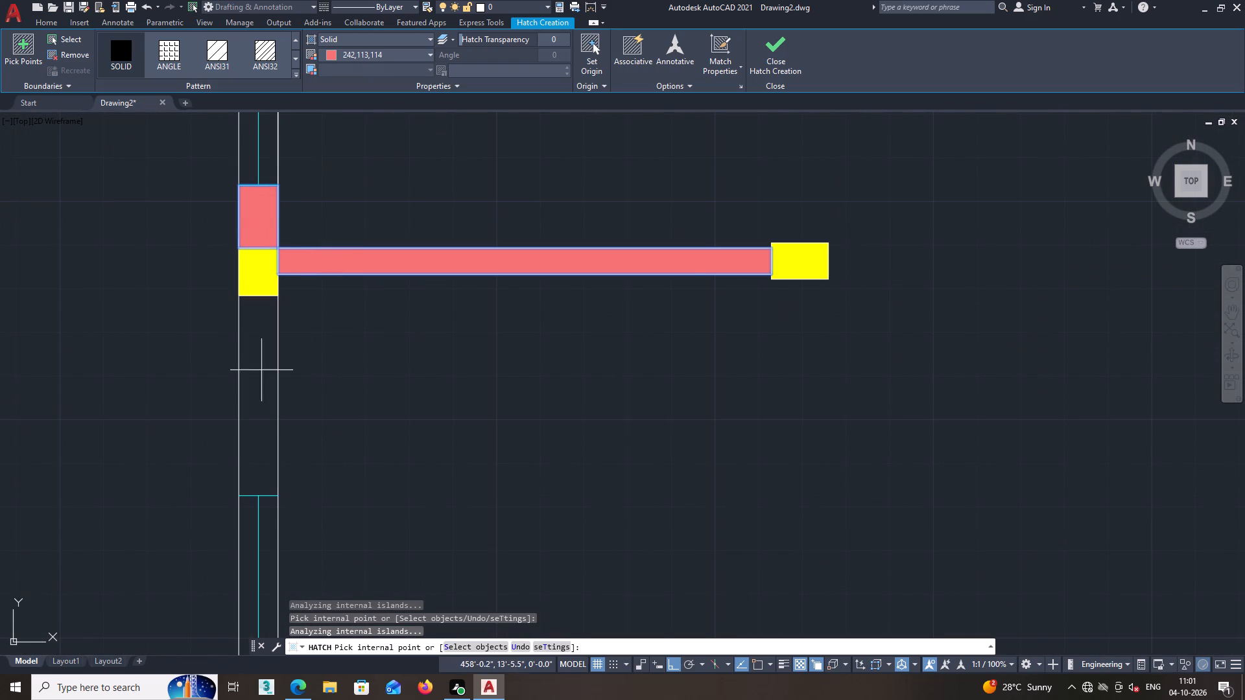
left_click(261, 370)
scroll(283, 360, "down", 2)
middle_click_drag(374, 419, 411, 336)
scroll(403, 431, "up", 1)
middle_click_drag(399, 432, 436, 379)
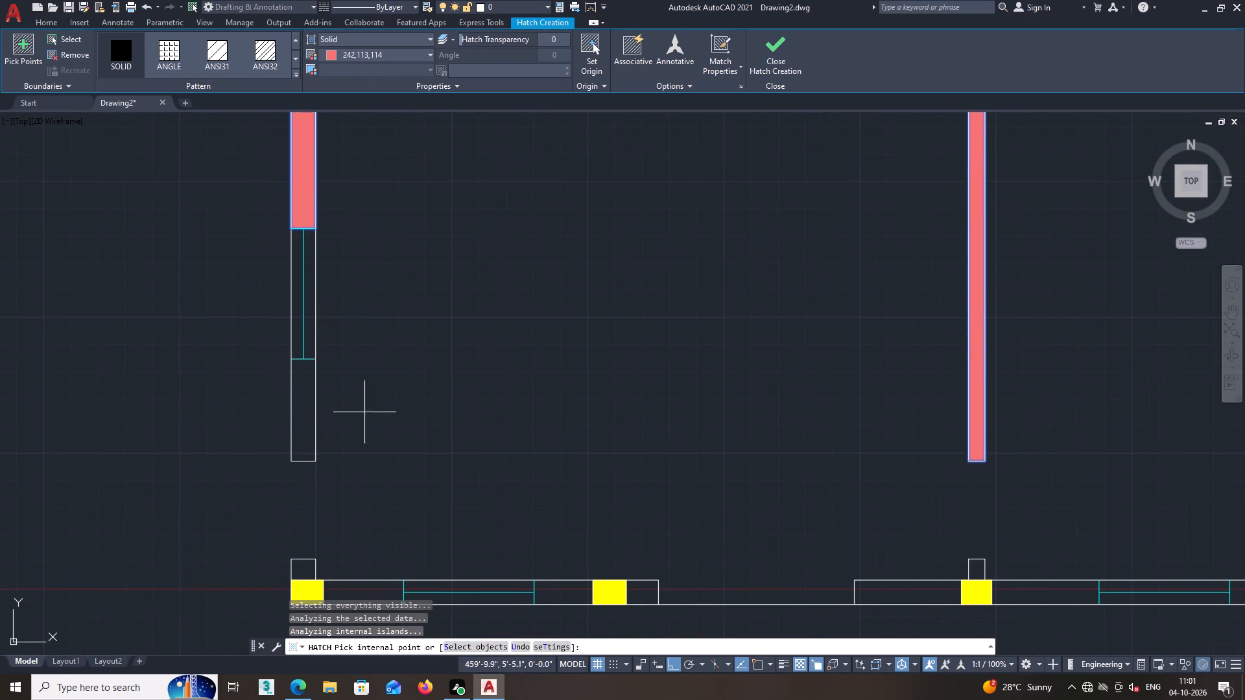
left_click(310, 422)
Fill the stub above the lower-left corner column and the bottom wall's segments around the left-hand window and adjacent column.
scroll(318, 436, "down", 1)
middle_click_drag(353, 476, 401, 386)
scroll(351, 450, "up", 3)
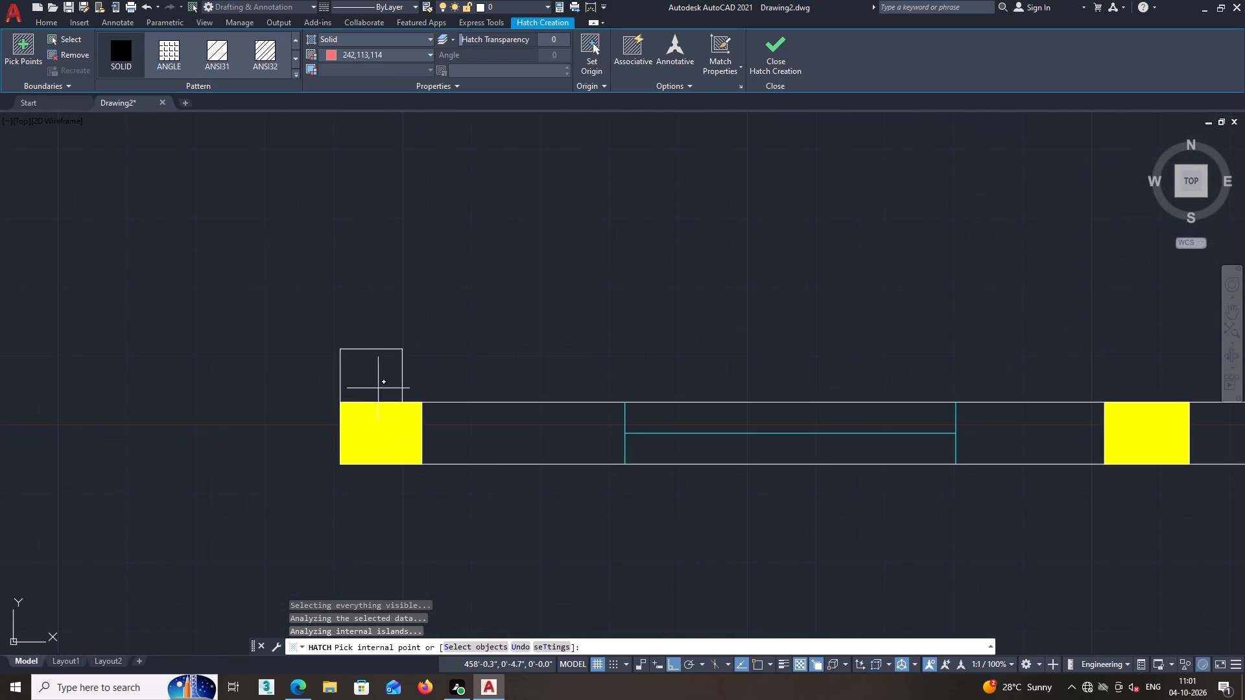
left_click(383, 377)
left_click(490, 441)
middle_click_drag(531, 437, 339, 437)
left_click(816, 441)
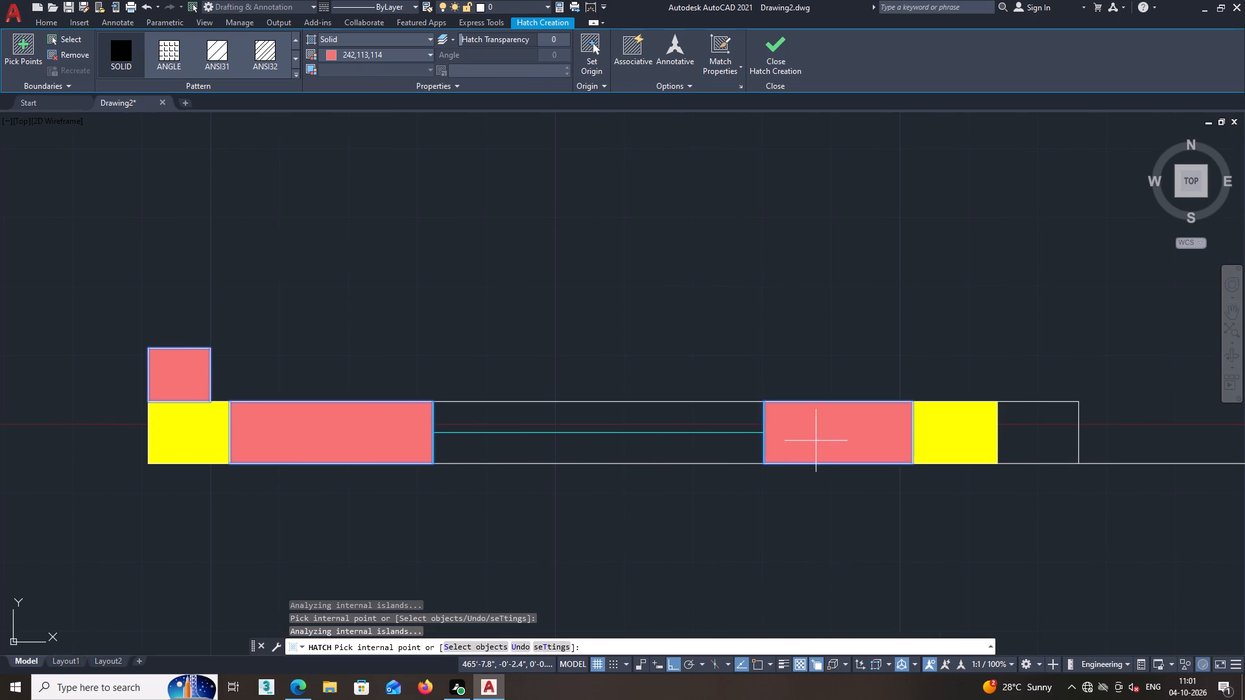
middle_click_drag(811, 437, 480, 434)
left_click(690, 432)
Fill the bottom exterior wall on both sides of its column beyond the entrance opening, and the stub above that column.
scroll(691, 433, "down", 3)
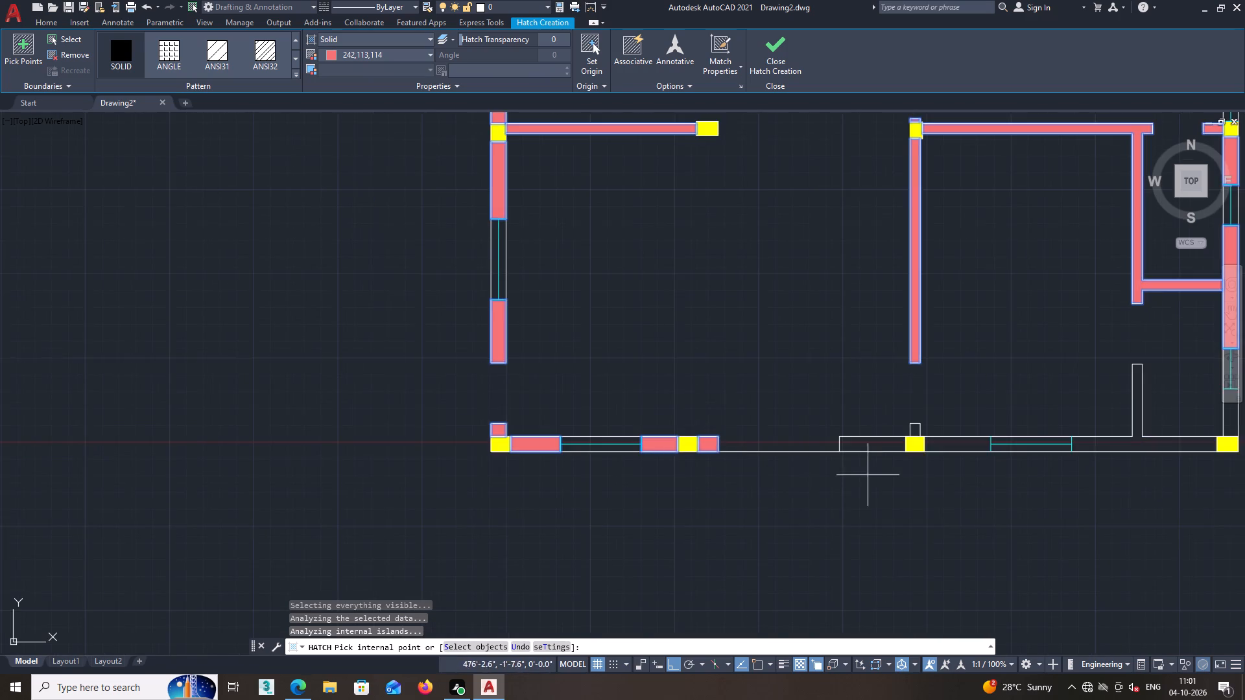
middle_click_drag(872, 469, 595, 468)
scroll(609, 446, "up", 2)
left_click(769, 447)
left_click(553, 456)
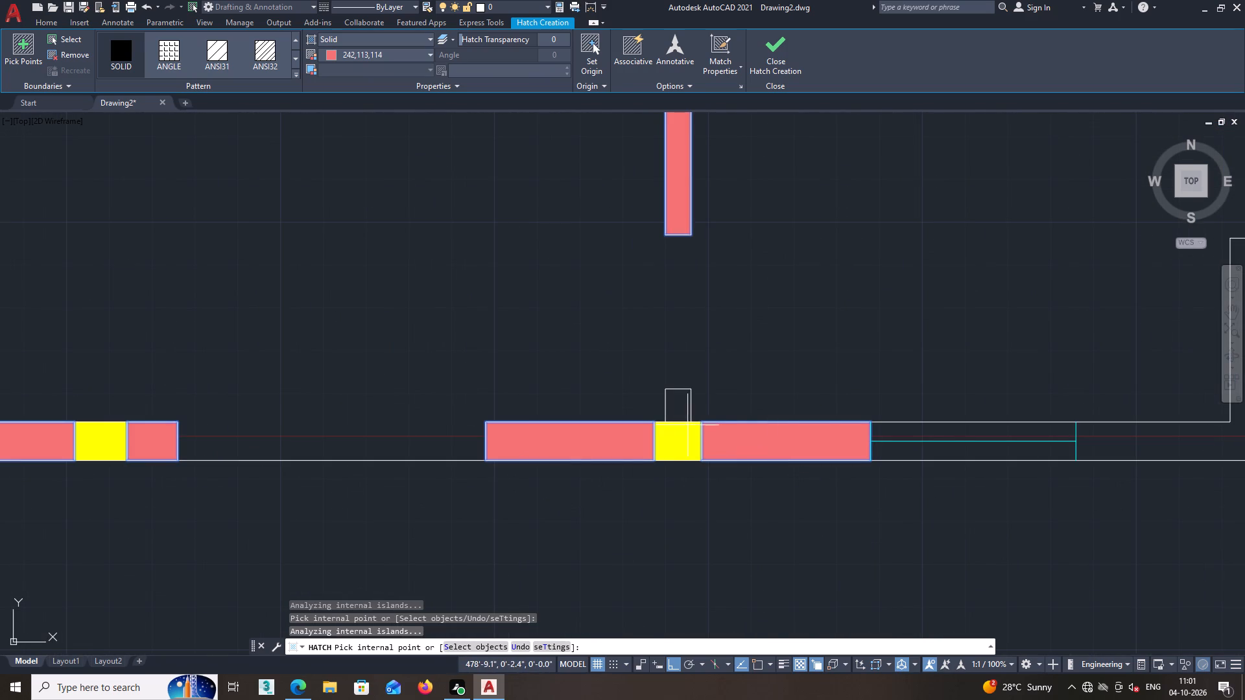
left_click(670, 407)
Fill the bottom exterior wall between the right-hand window and the lower-right corner column, including the attached vertical partition.
scroll(656, 409, "down", 2)
middle_click_drag(947, 576, 762, 572)
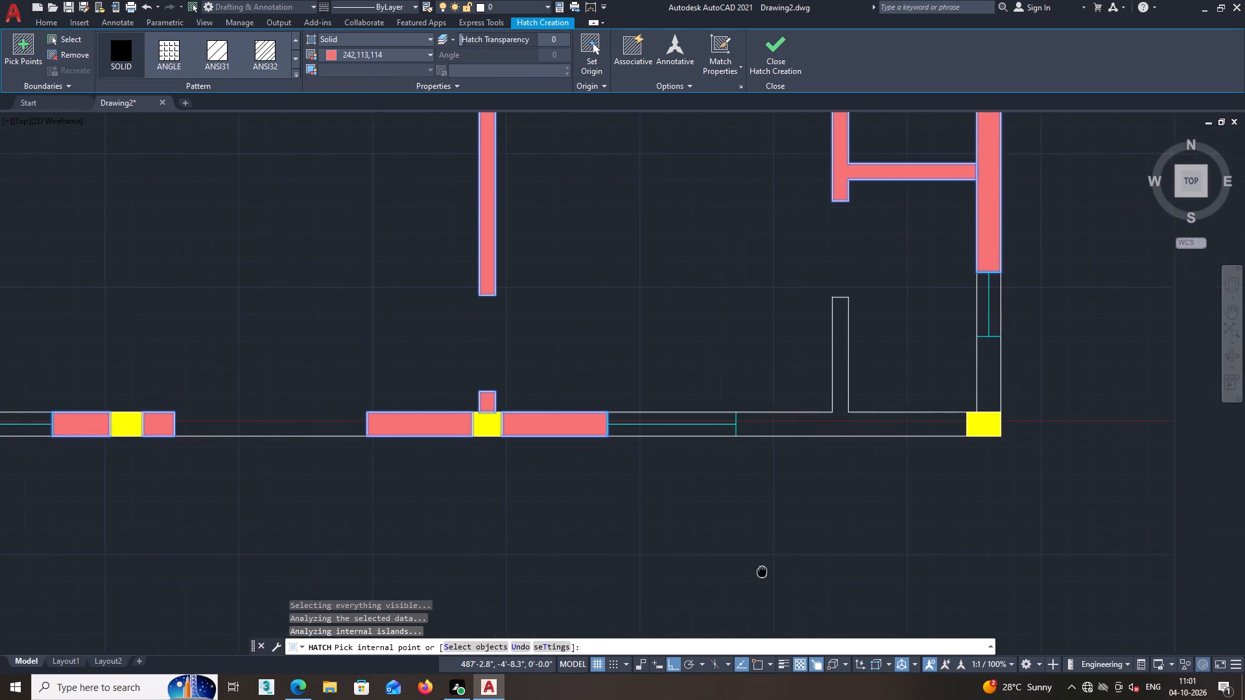
middle_click(842, 507)
scroll(842, 507, "down", 1)
scroll(838, 481, "up", 1)
left_click(829, 449)
middle_click_drag(830, 447, 664, 504)
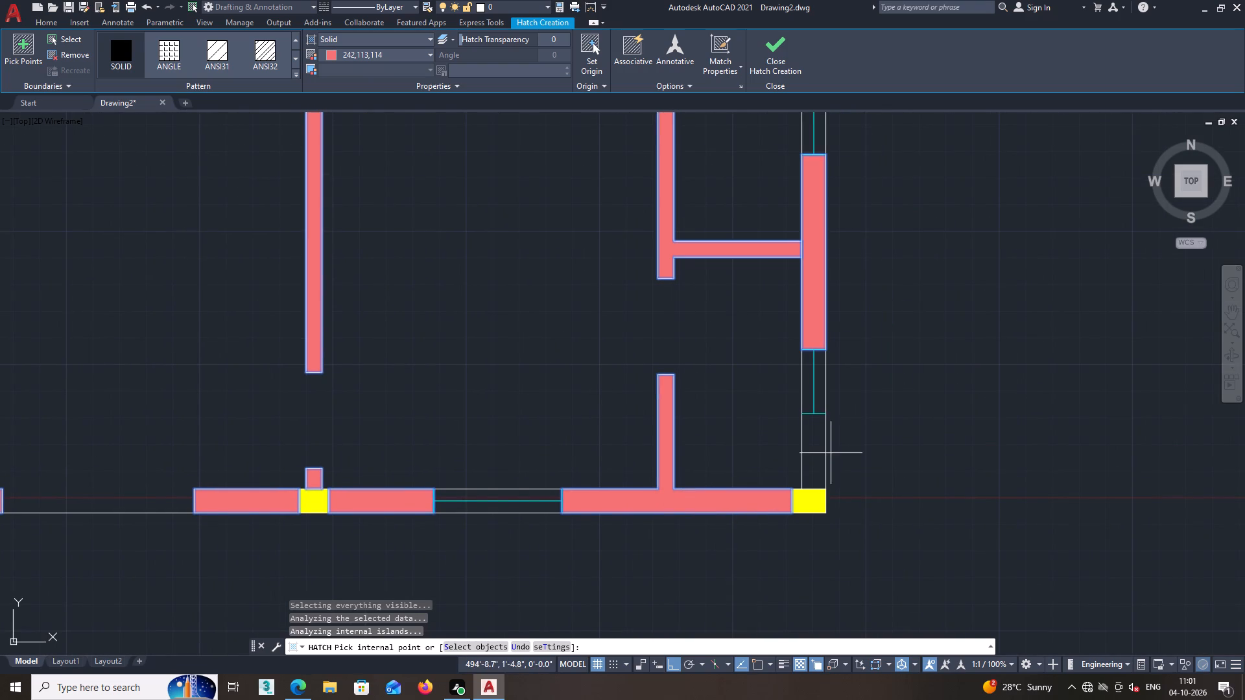
Fill the right exterior wall between its lowest window and the lower-right corner column, and finish the hatch.
left_click(818, 457)
scroll(823, 454, "down", 3)
middle_click_drag(845, 457, 801, 590)
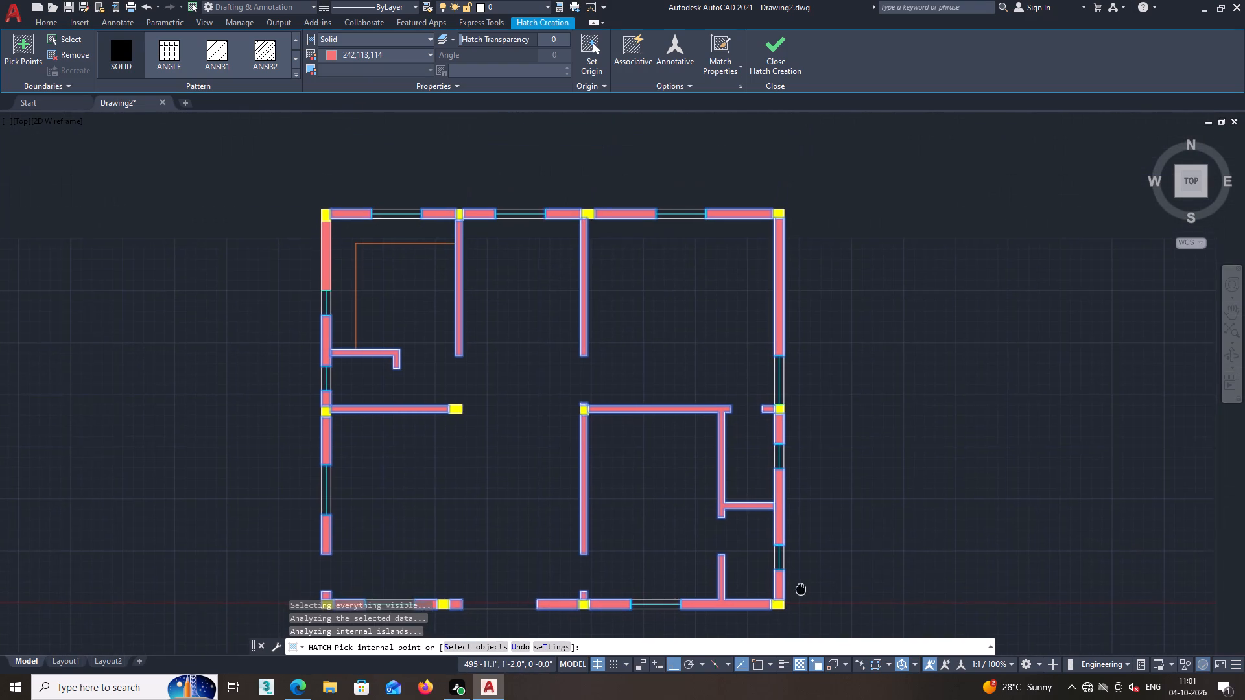
middle_click_drag(801, 590, 835, 519)
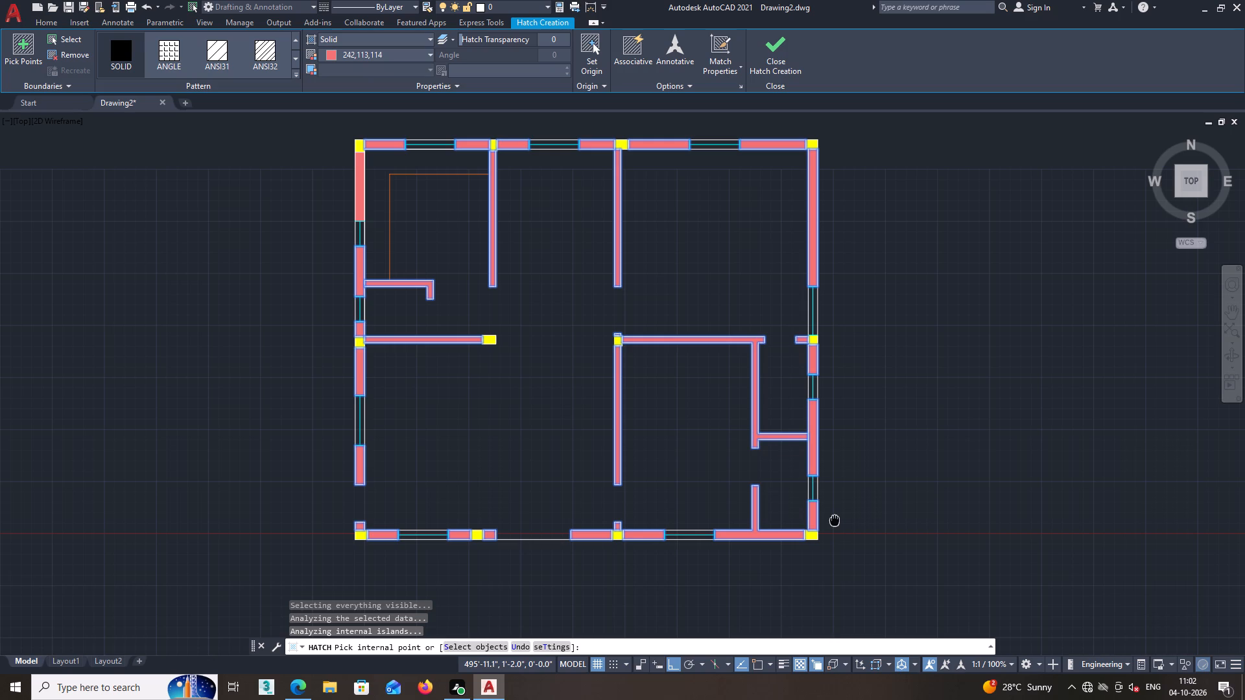
middle_click_drag(835, 519, 835, 519)
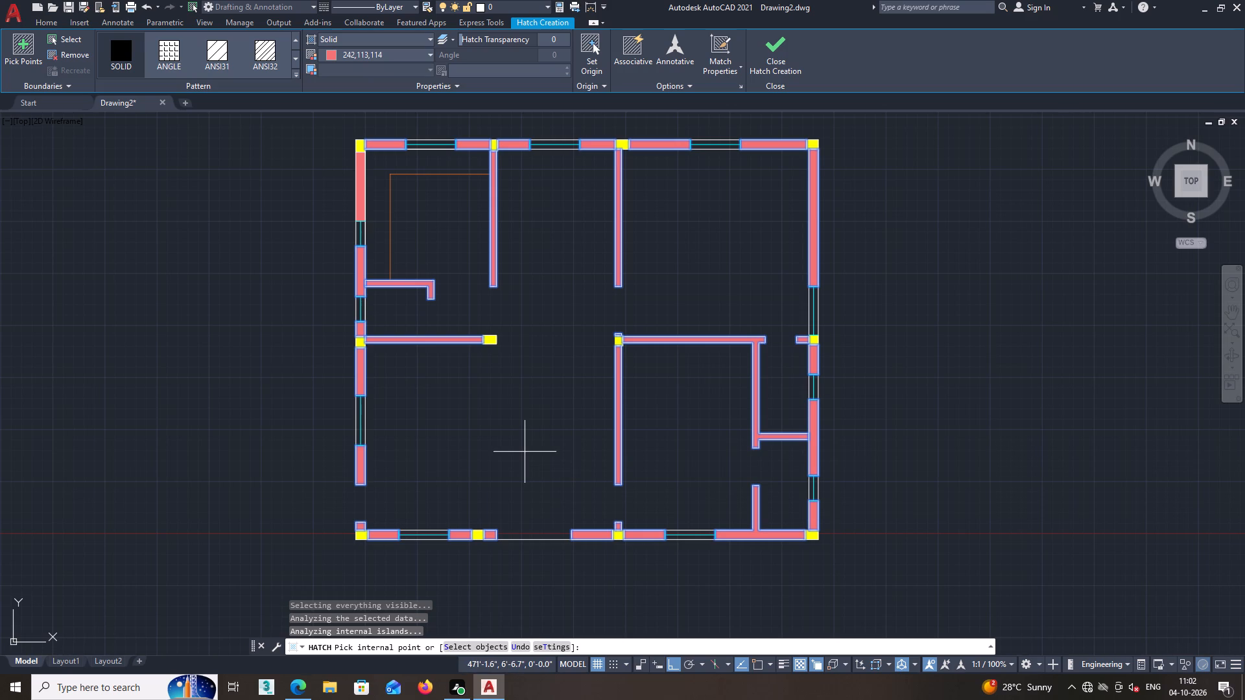
key("space")
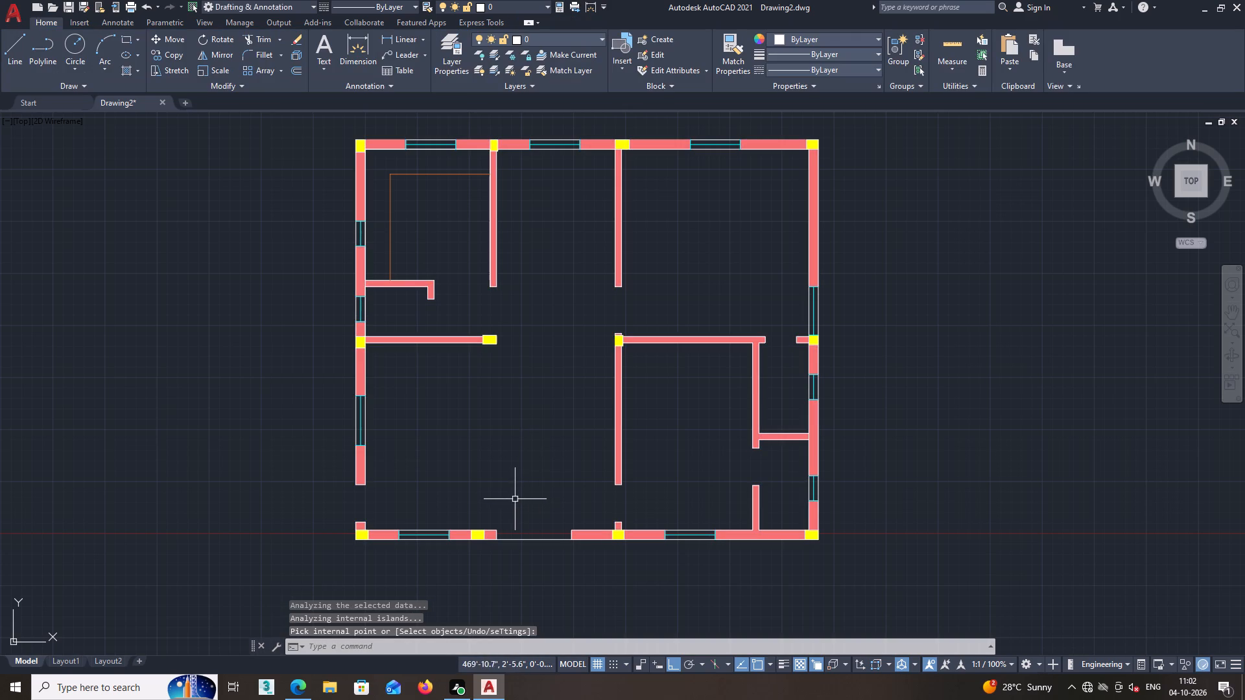
Examine the whole floor plan for wall segments still missing the solid fill.
middle_click_drag(508, 489, 540, 471)
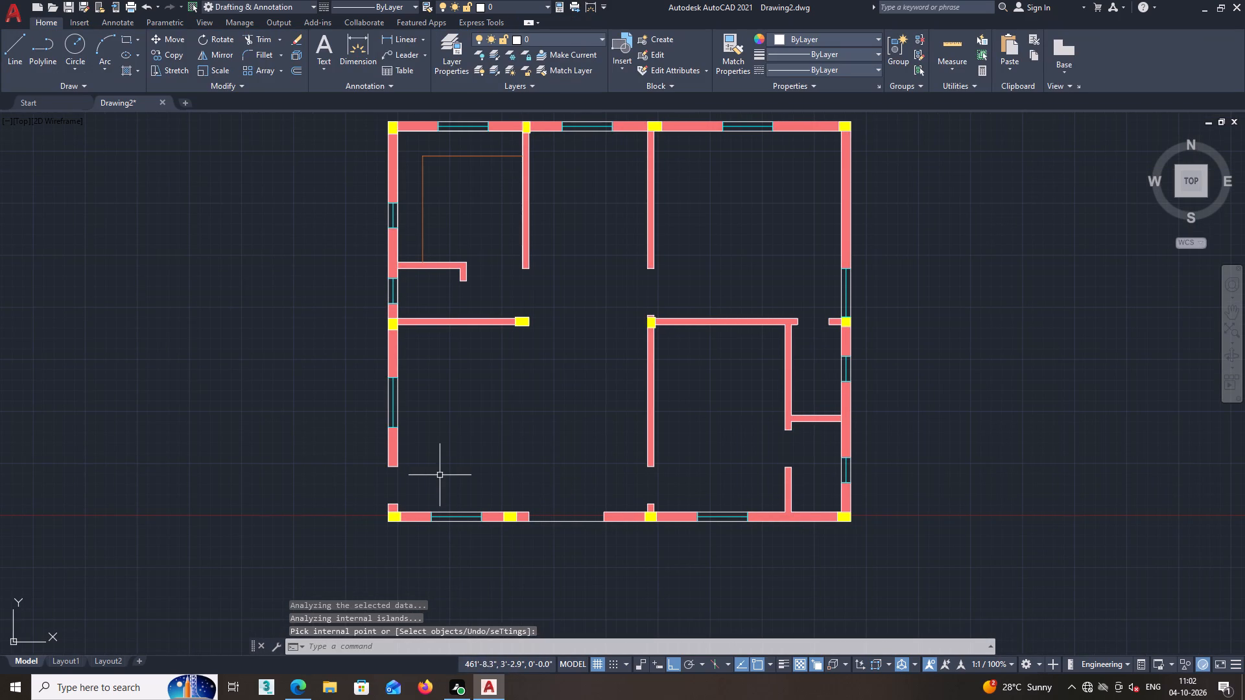
middle_click_drag(431, 459, 414, 537)
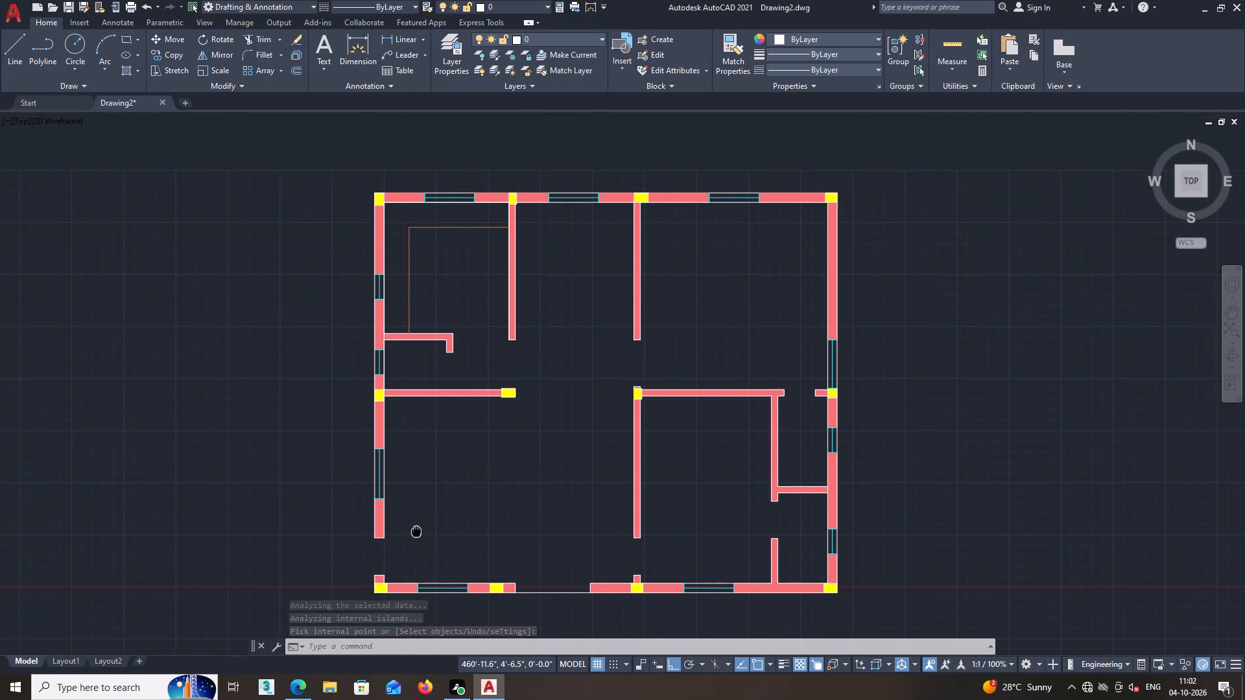
middle_click_drag(414, 537, 413, 537)
middle_click_drag(376, 284, 340, 357)
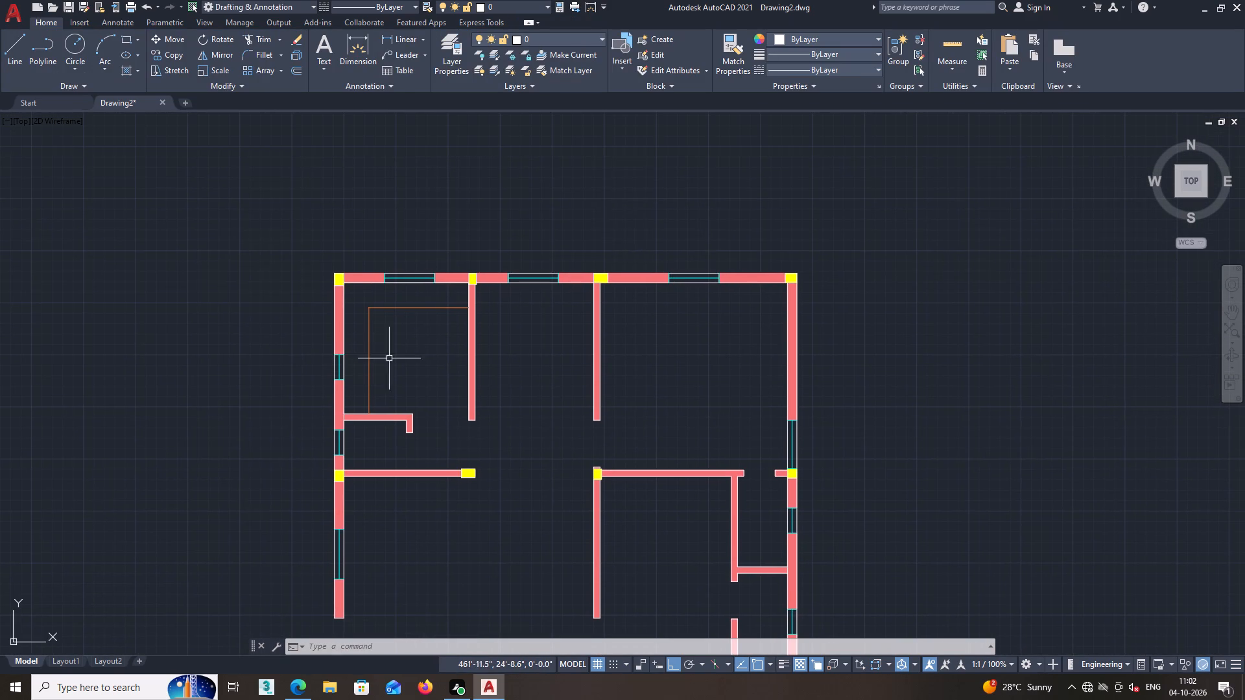
middle_click_drag(392, 358, 376, 386)
middle_click_drag(370, 376, 337, 337)
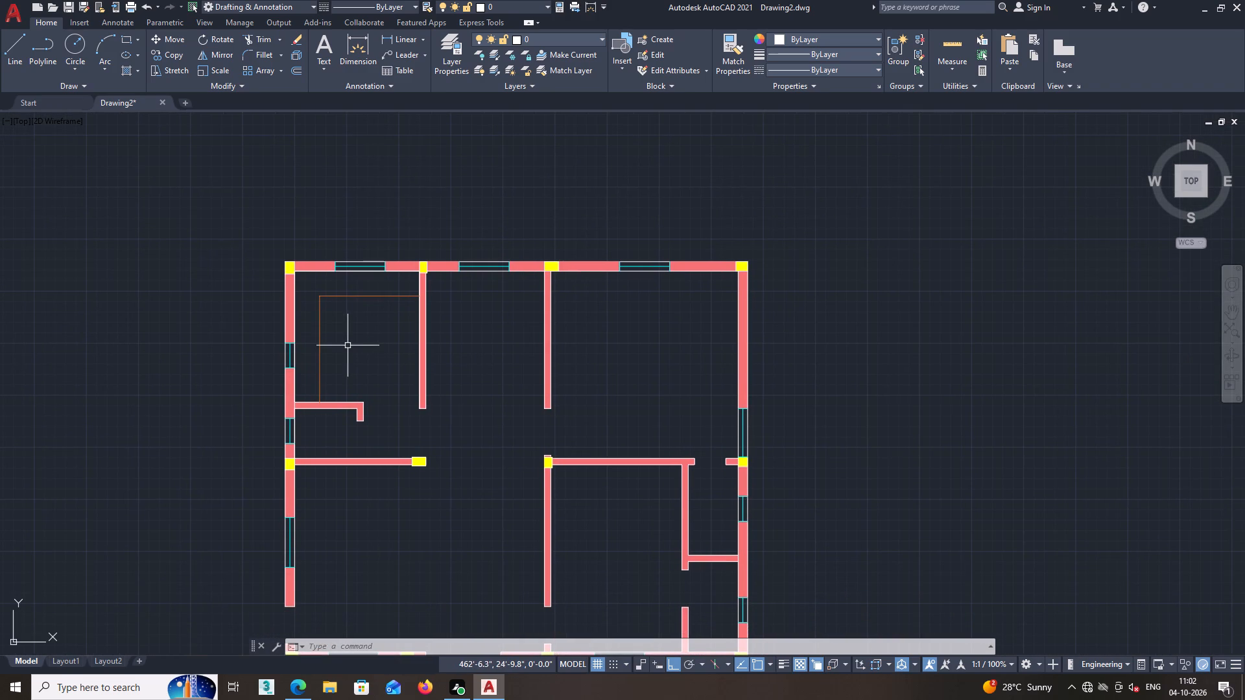
middle_click_drag(348, 345, 357, 316)
scroll(399, 362, "down", 2)
middle_click_drag(411, 399, 410, 342)
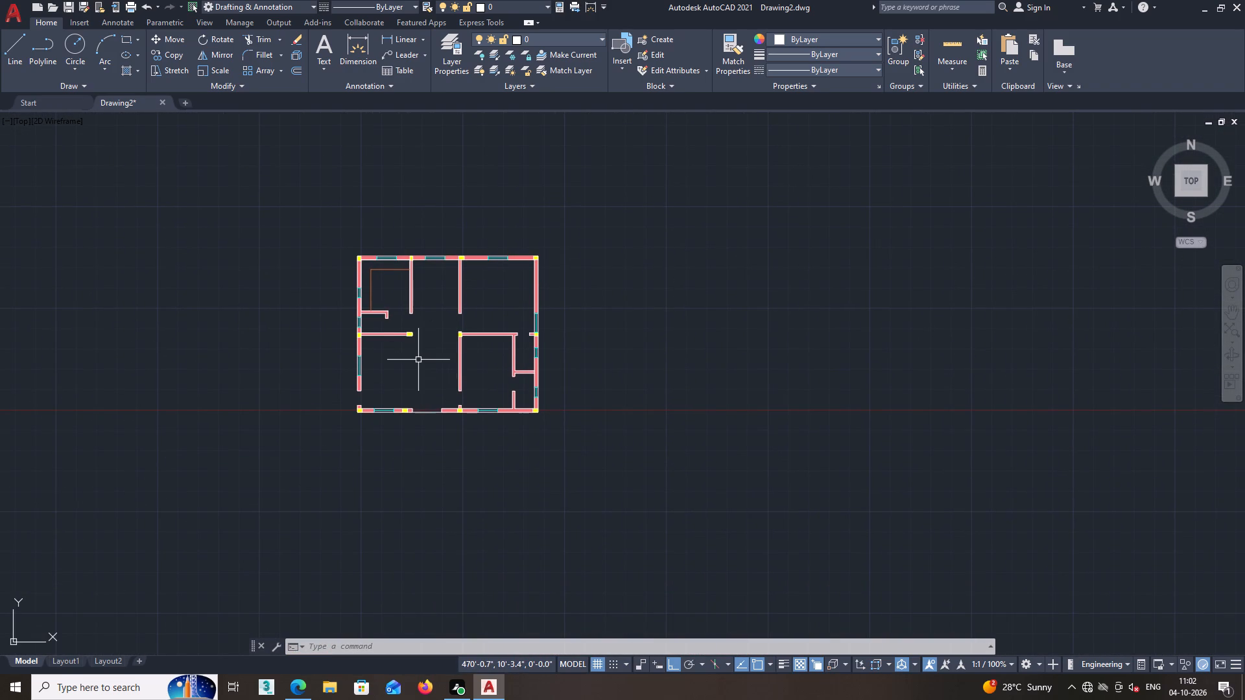
Insert the recent Door - Imperial block in the empty space to the left of the floor plan.
key("i")
key("Return")
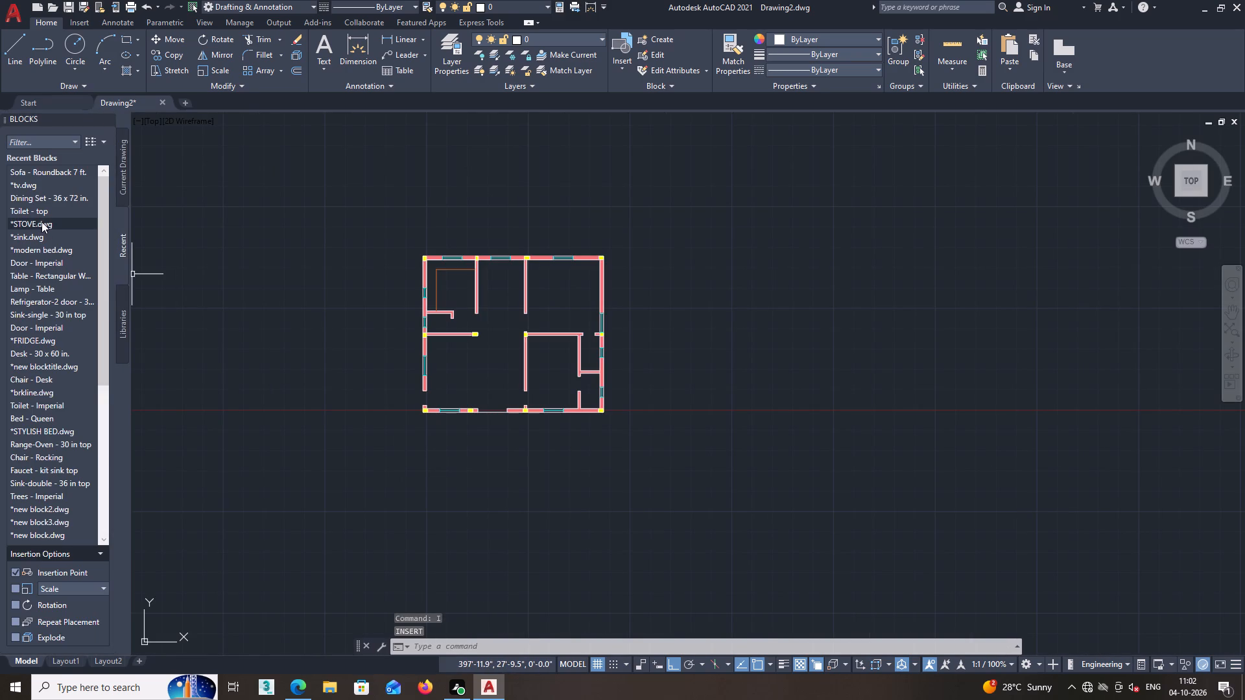
left_click(36, 257)
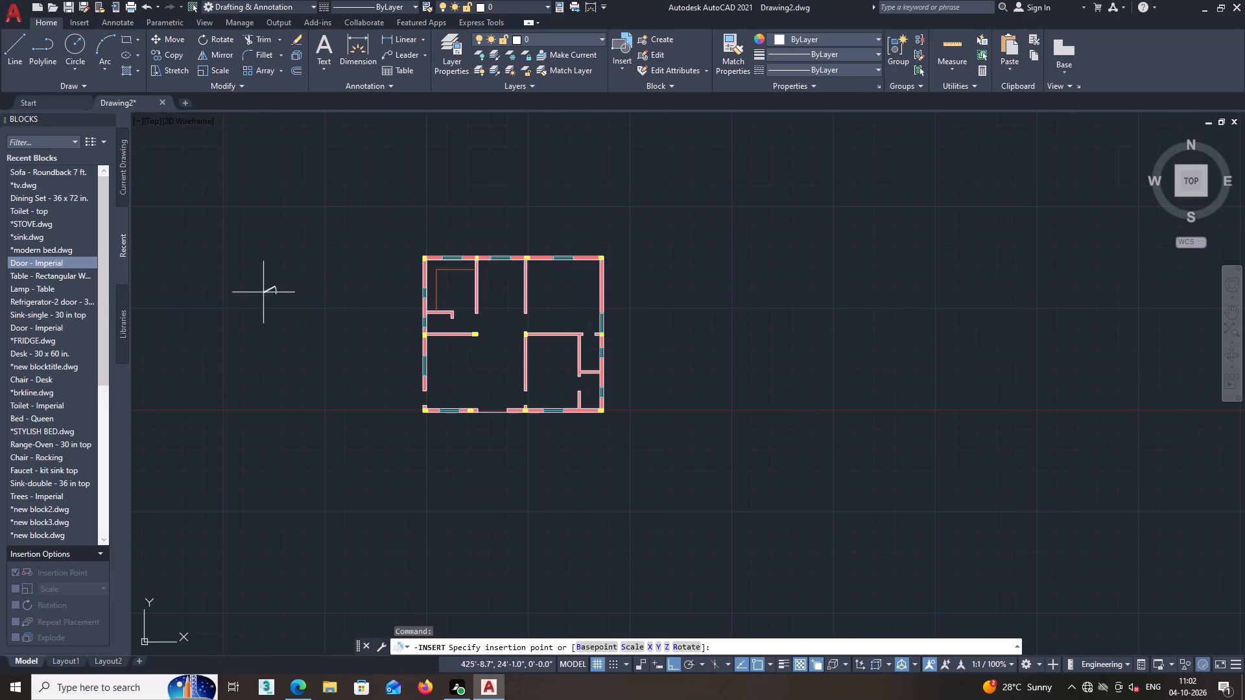
left_click(302, 312)
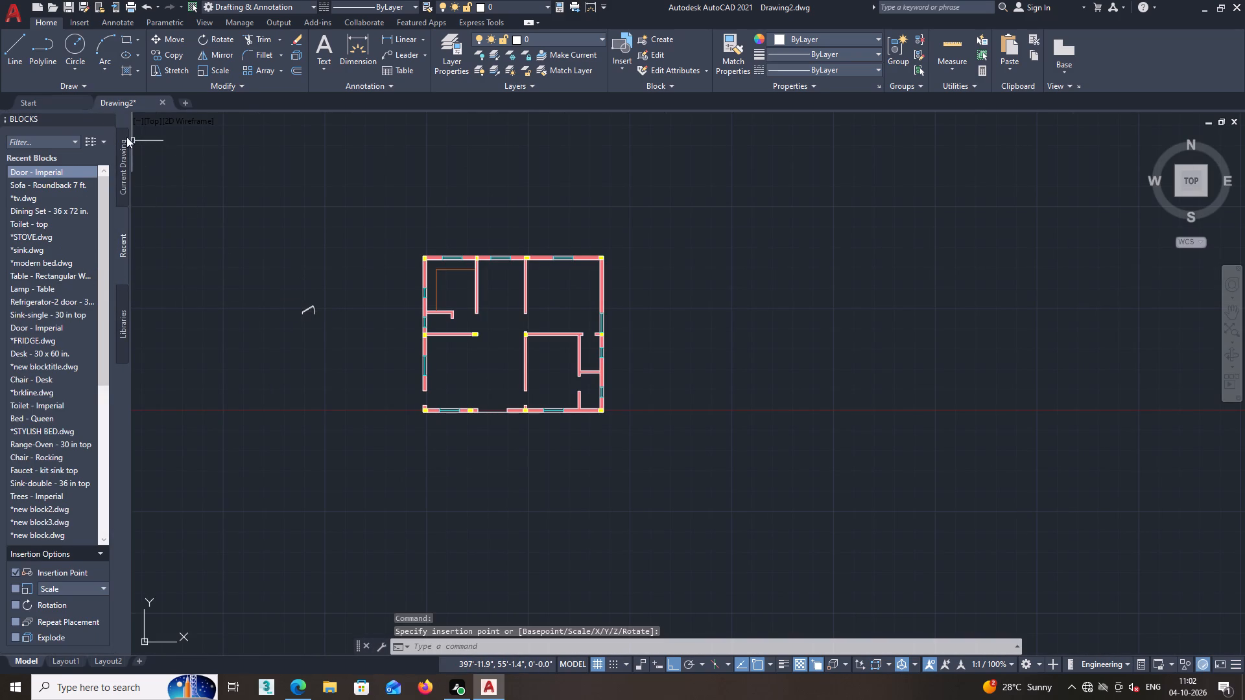
left_click(111, 117)
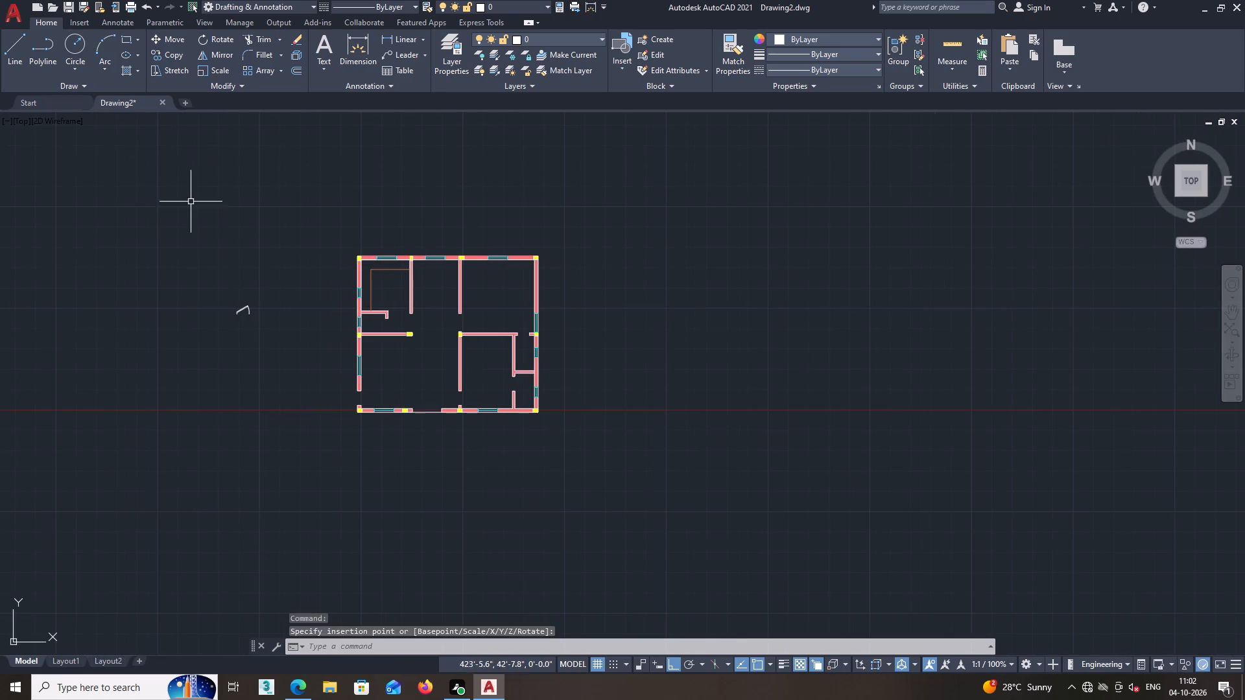
Set the inserted door block's opening angle to Open 90º.
scroll(242, 310, "up", 2)
left_click(242, 310)
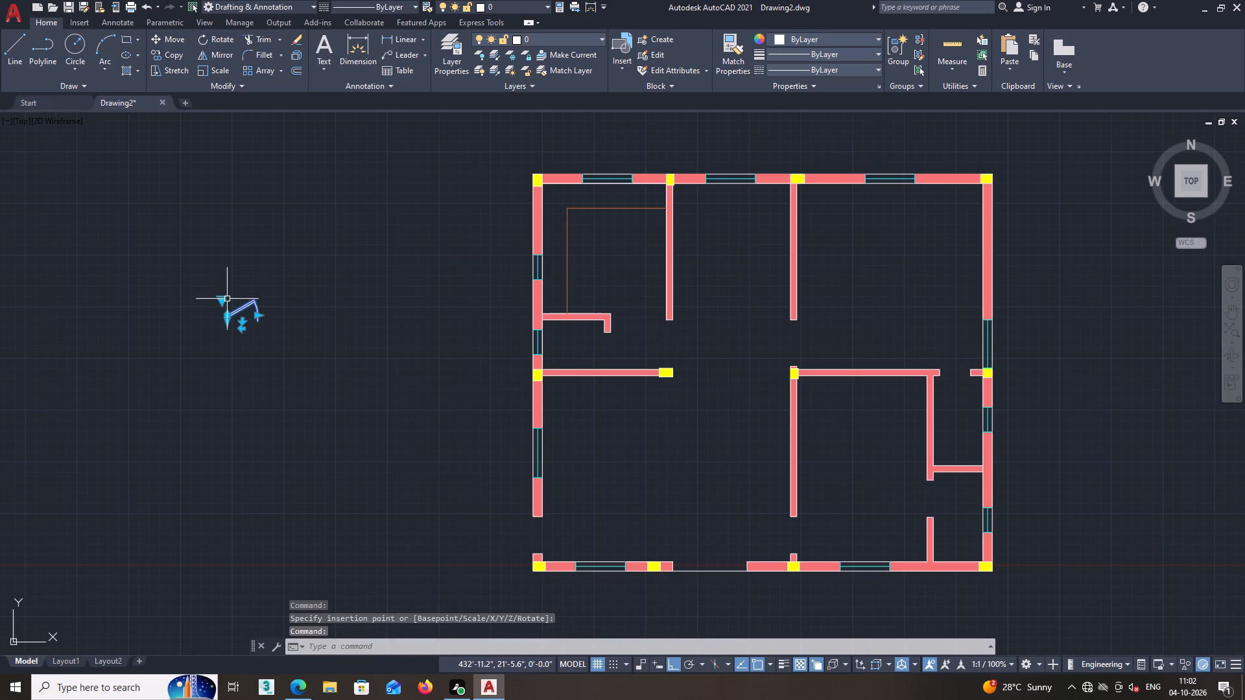
left_click(220, 303)
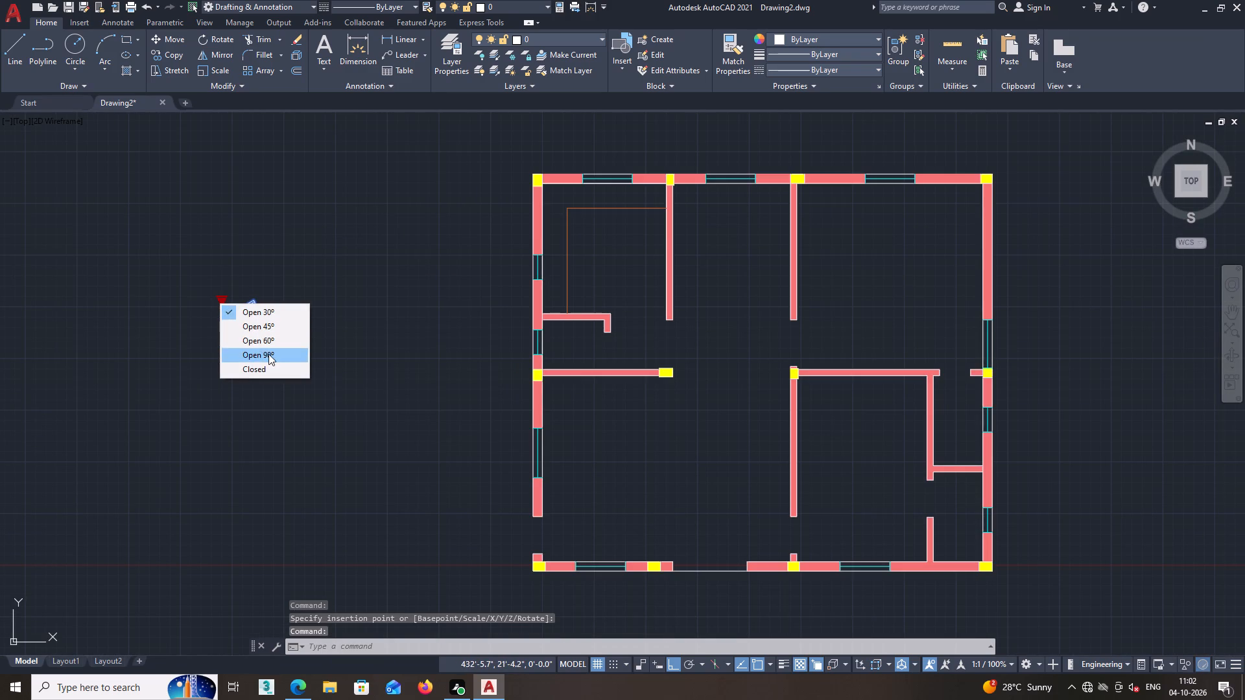
left_click(268, 354)
key("space")
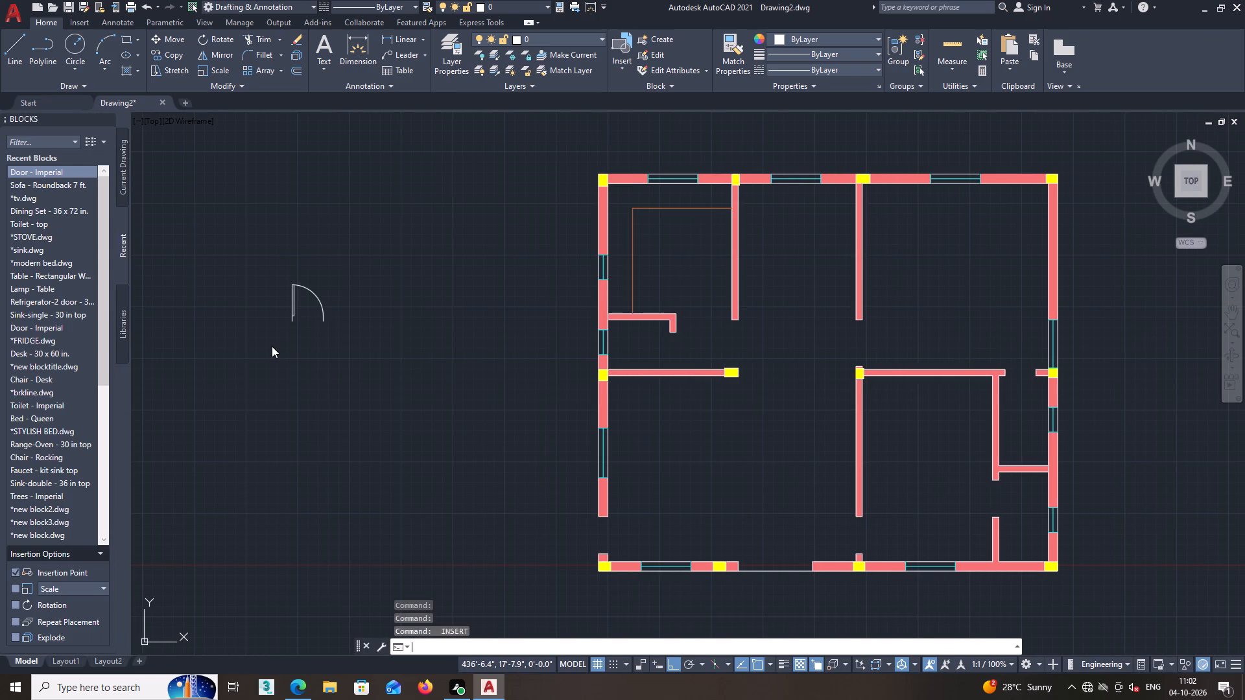
left_click(108, 114)
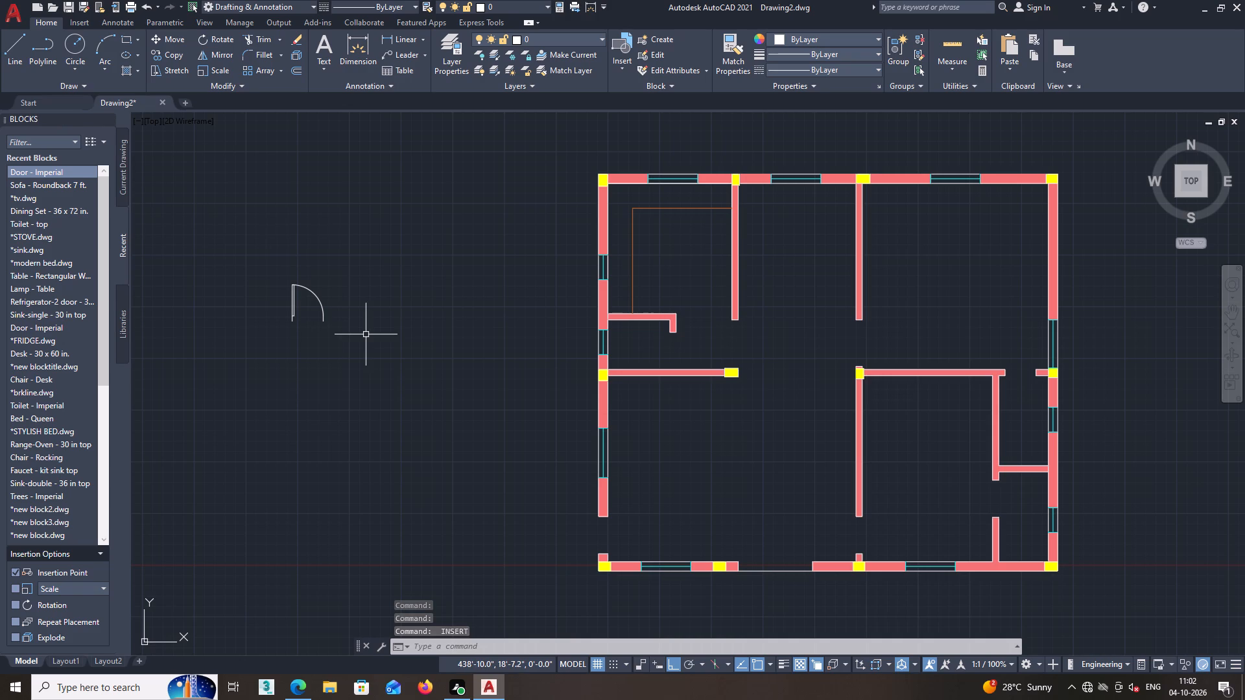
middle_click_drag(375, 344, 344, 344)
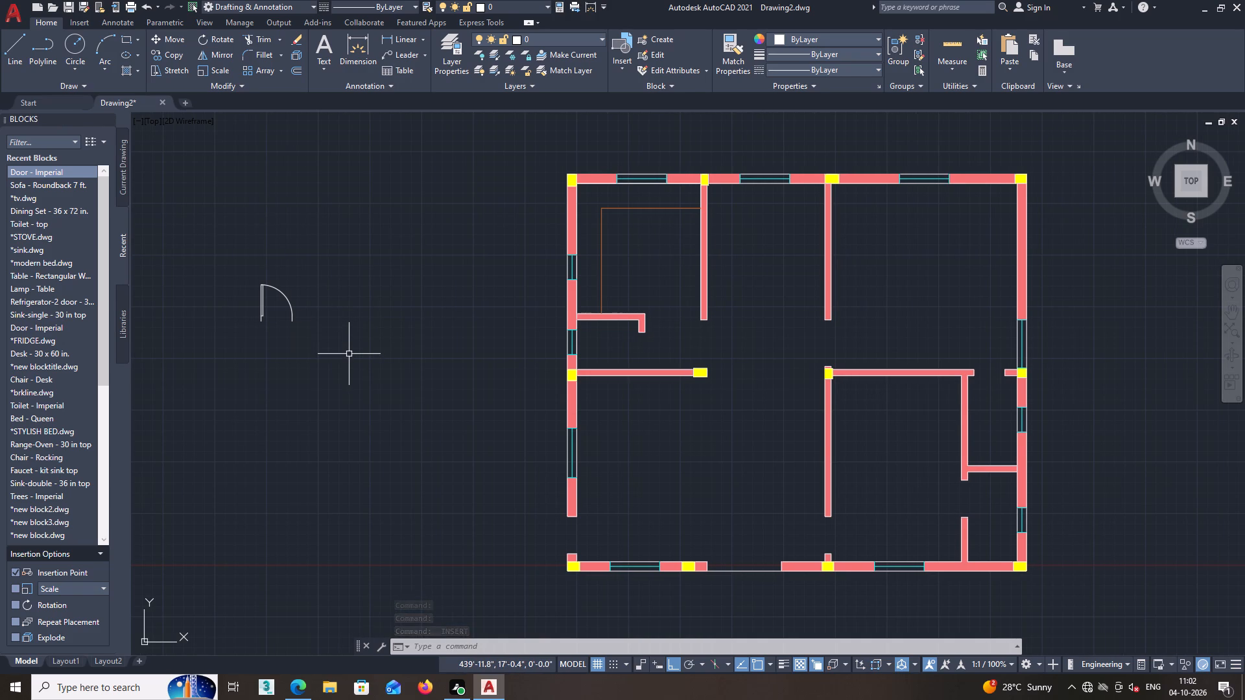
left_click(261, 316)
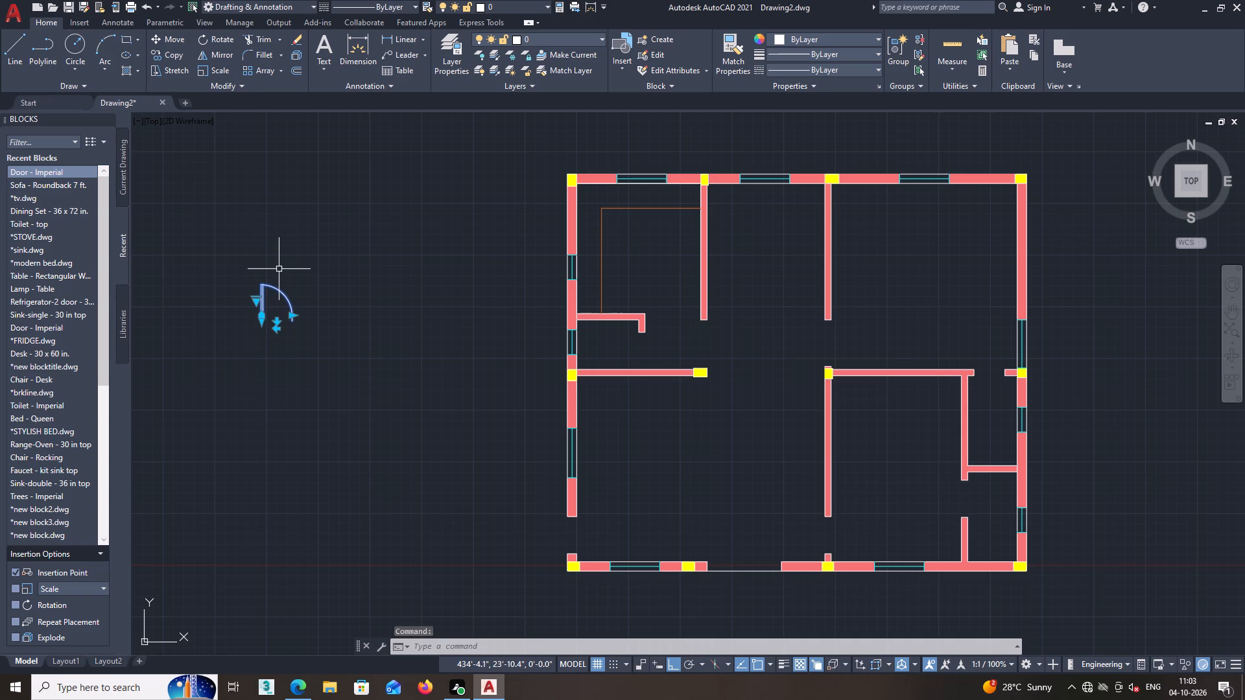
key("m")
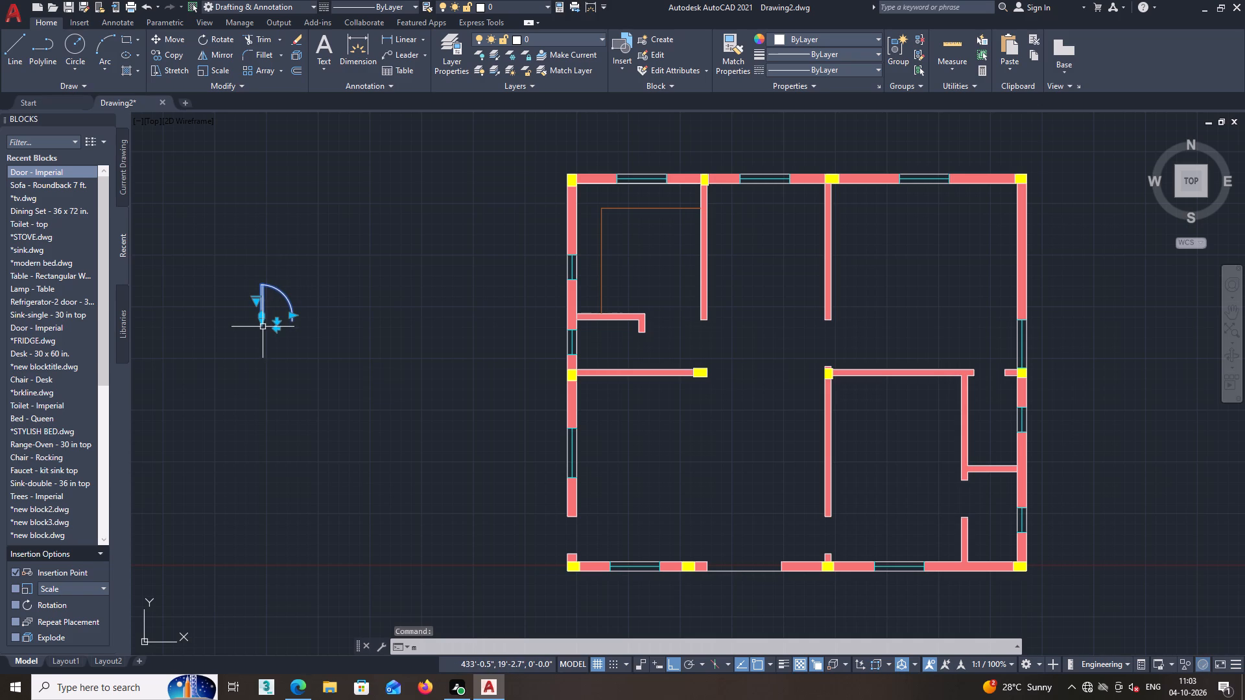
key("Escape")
Copy the door block by its lower hinge corner to the outer-left corner of the bottom wall's entrance opening, with Ortho off.
left_click(259, 314)
right_click(301, 265)
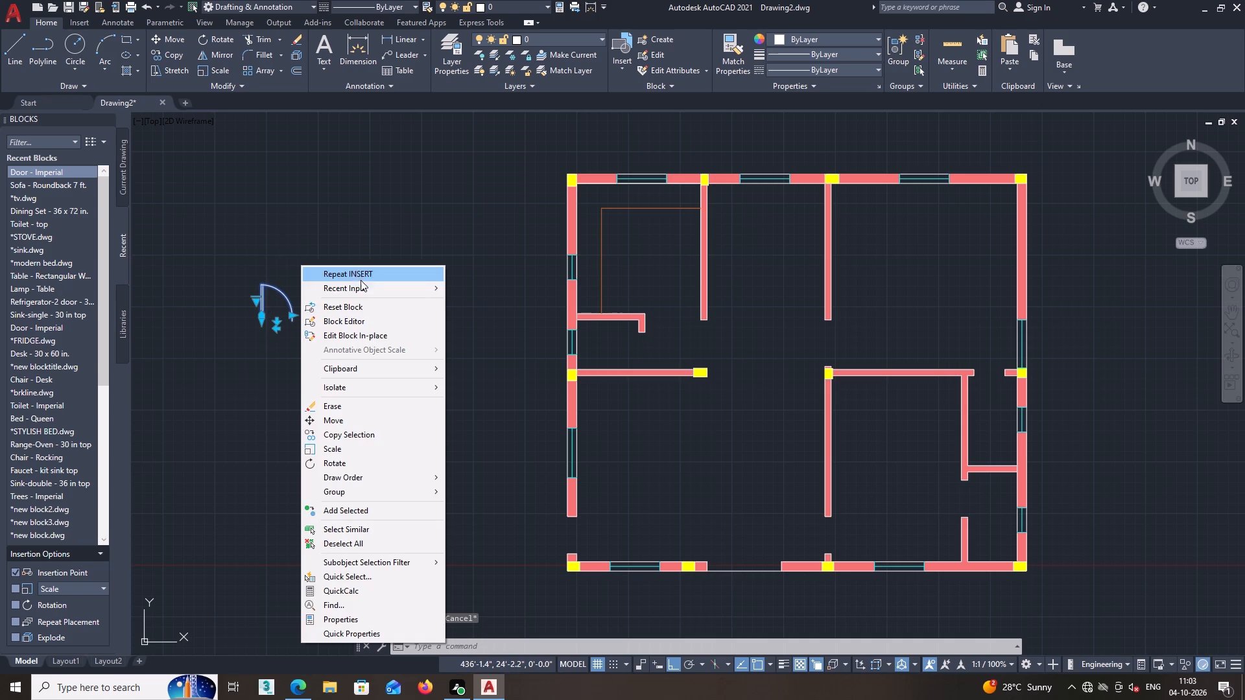
left_click(368, 432)
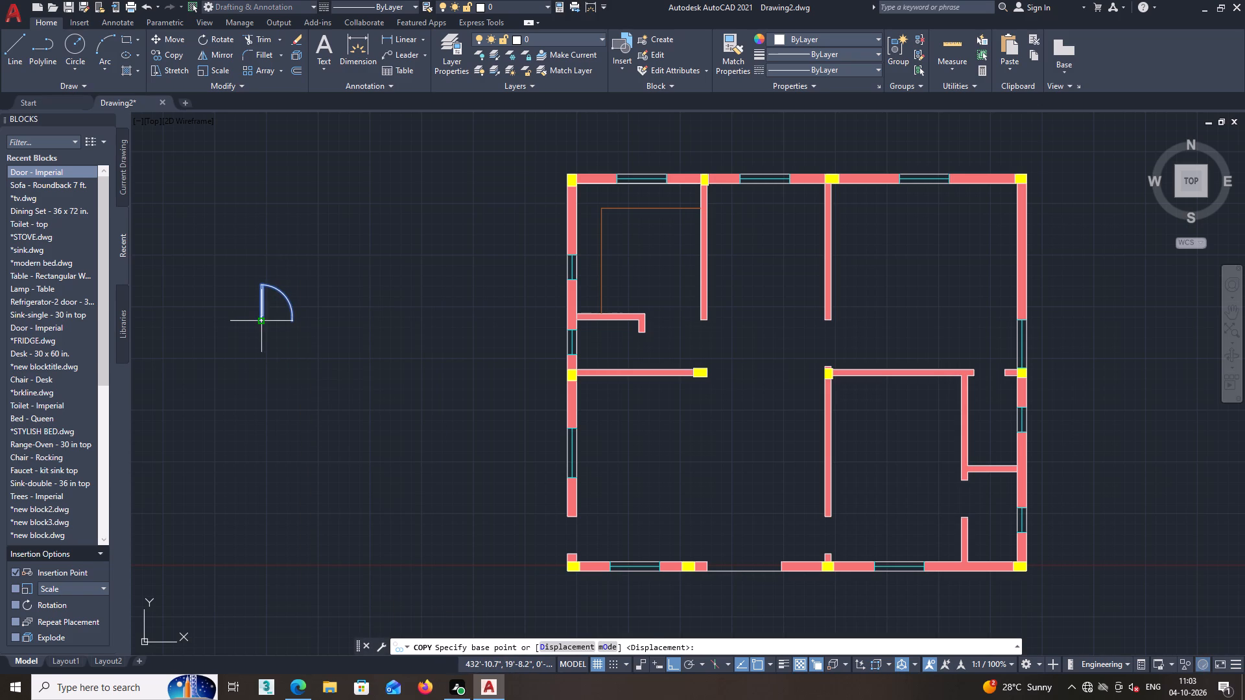
left_click(261, 322)
scroll(456, 437, "down", 1)
key("F8")
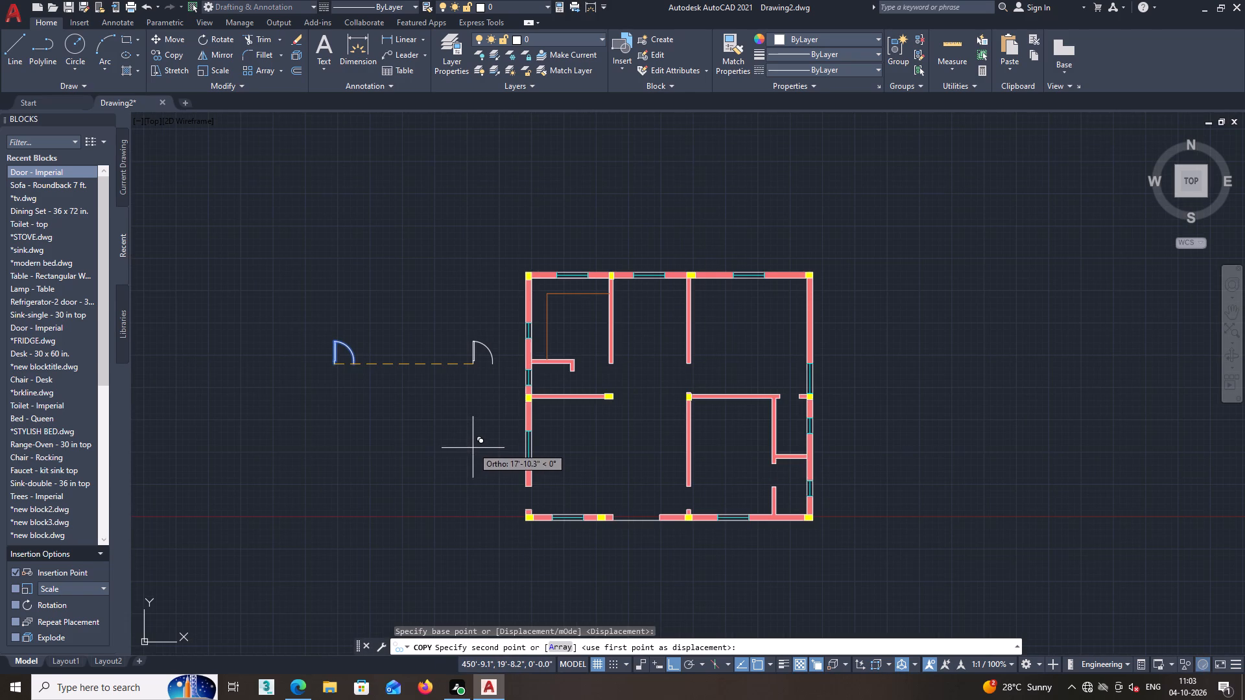
middle_click_drag(497, 471, 436, 406)
scroll(578, 476, "up", 4)
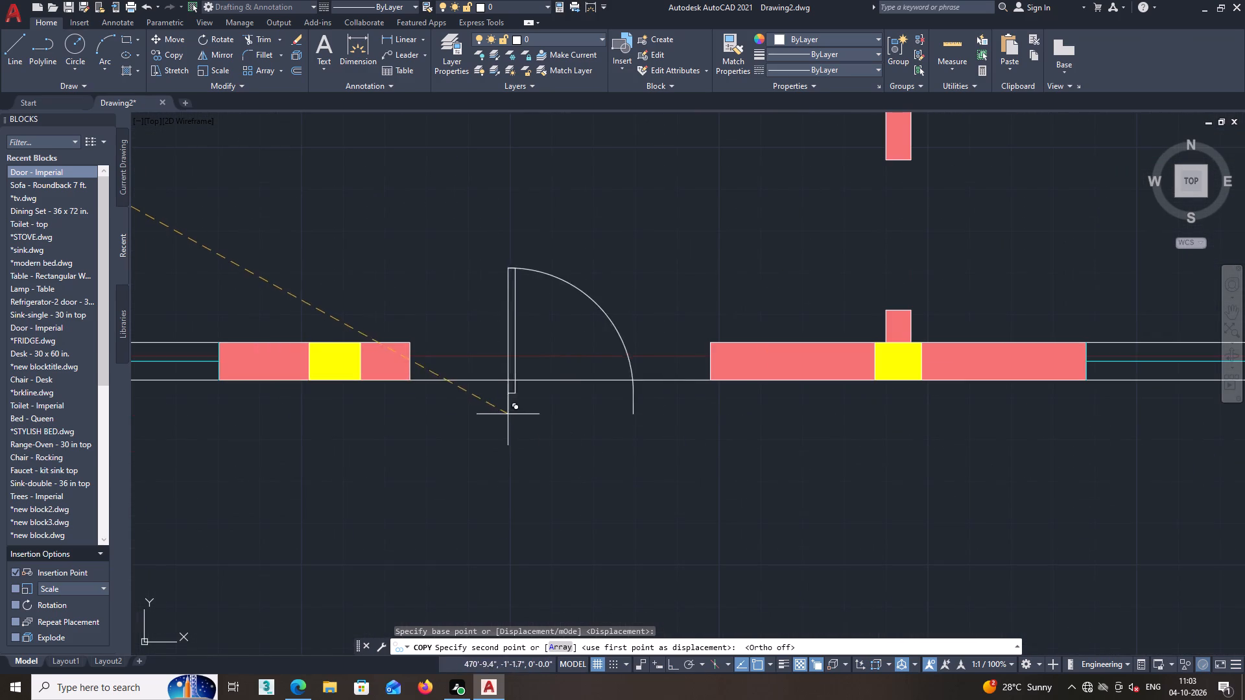
left_click(408, 381)
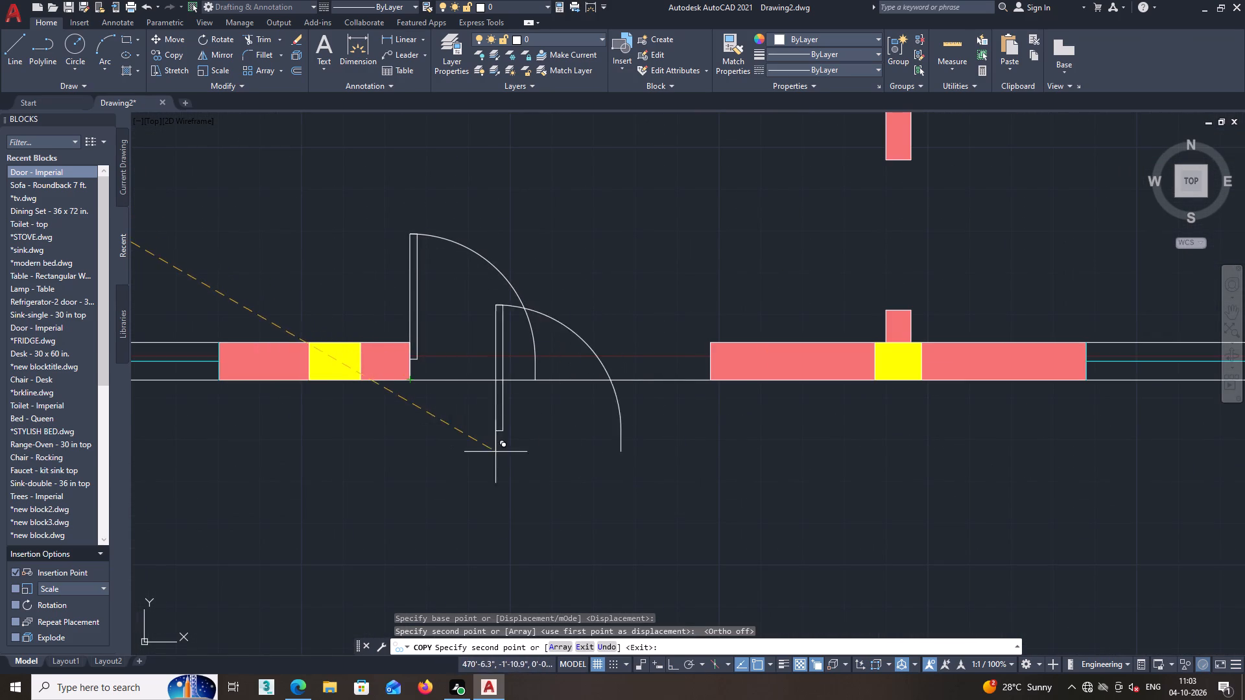
key("space")
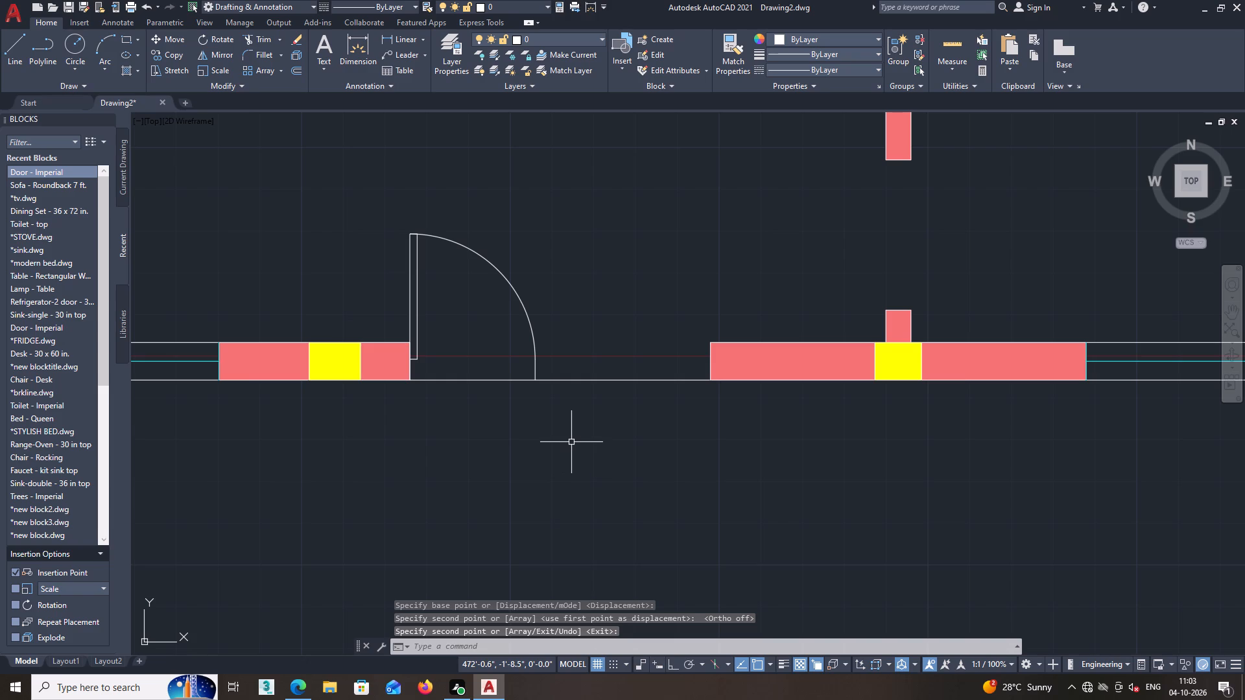
Draw a 3' line from the entrance opening's outer-left corner along the bottom wall's outer edge.
scroll(567, 441, "down", 2)
middle_click_drag(565, 439, 523, 441)
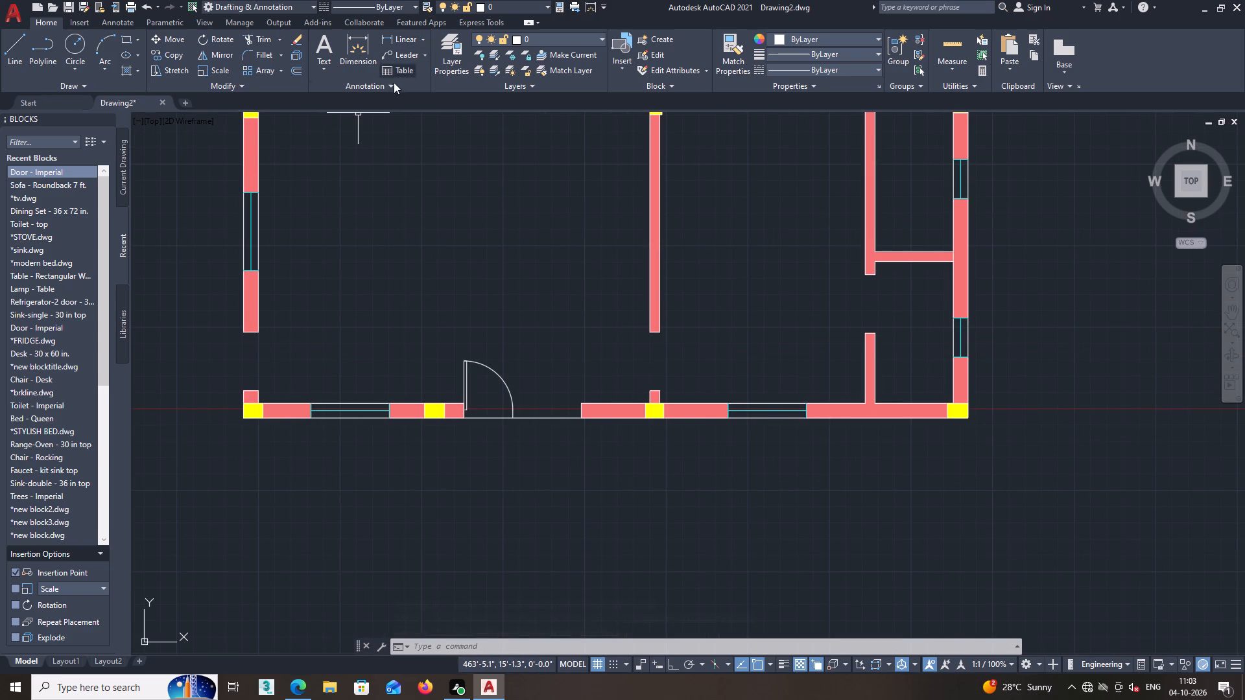
left_click(12, 44)
scroll(486, 420, "up", 3)
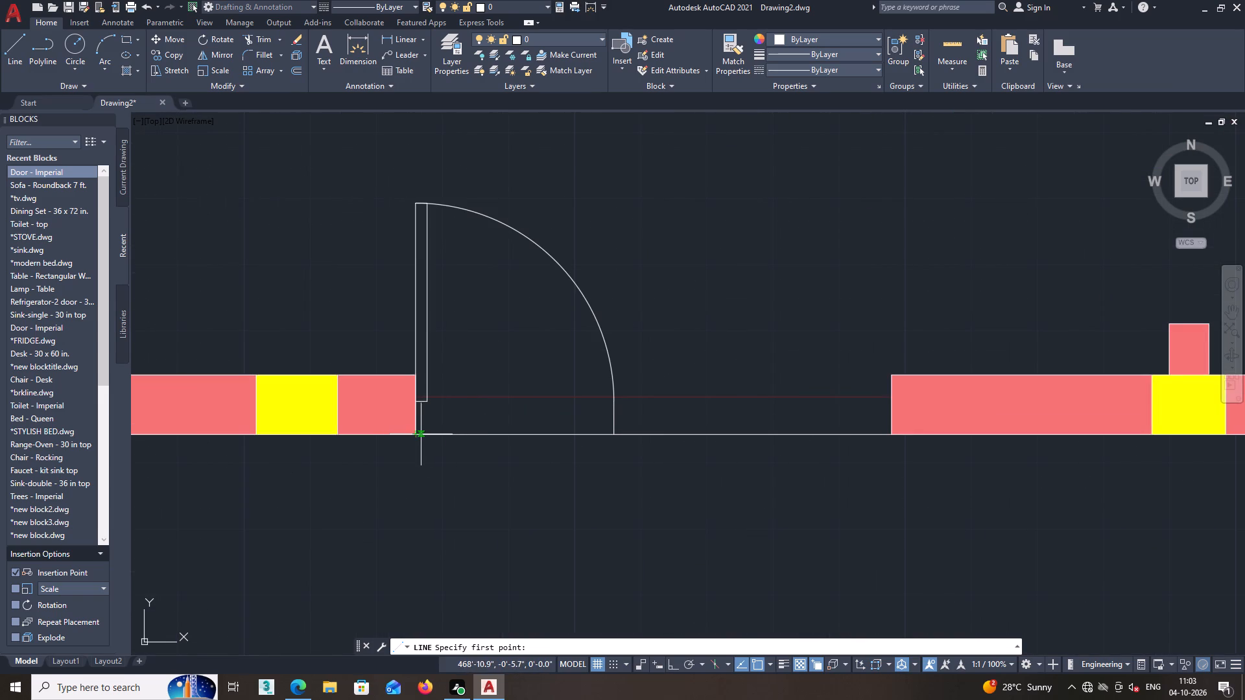
left_click(415, 436)
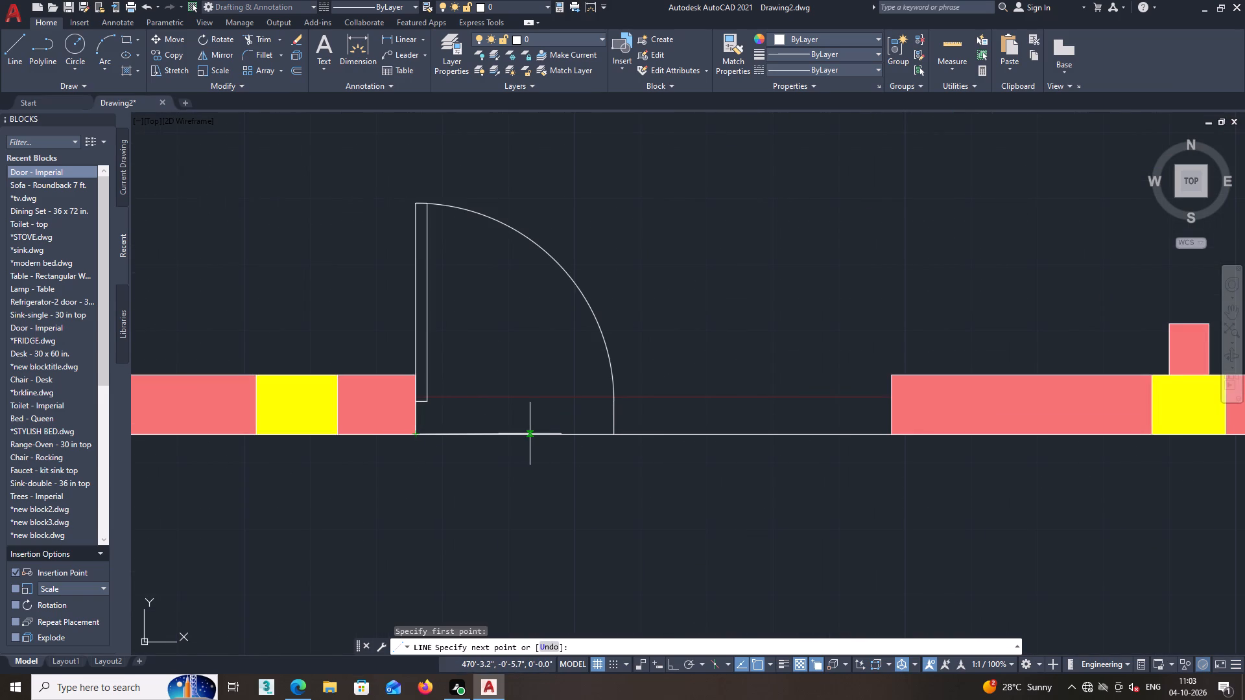
type("3'")
key("Return")
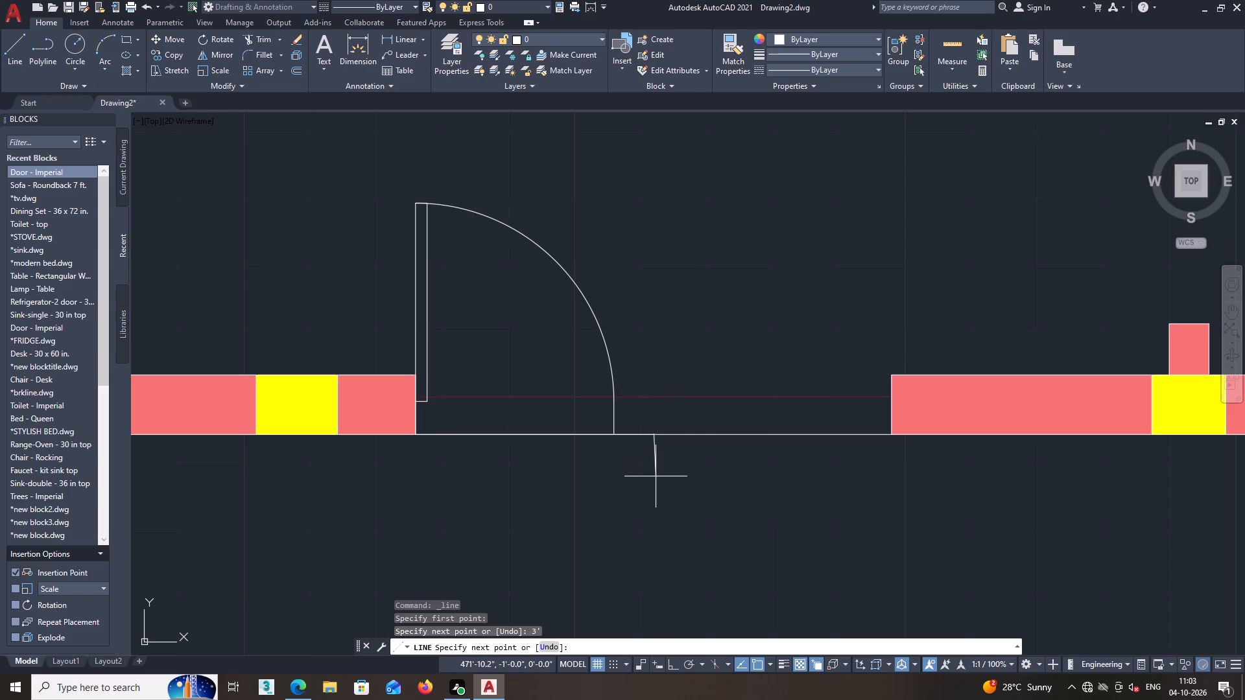
key("space")
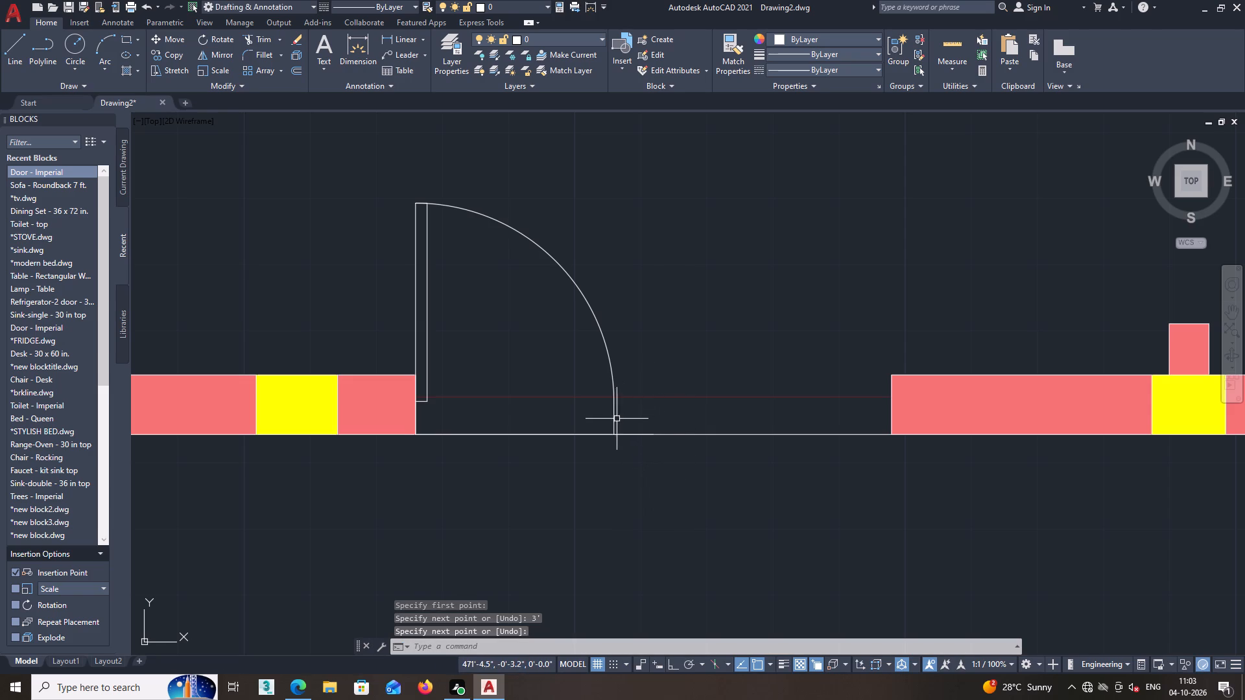
Scale the entrance door by reference from its outer hinge corner so its width reaches the 3' line's far end.
left_click(615, 424)
type("sc")
key("Return")
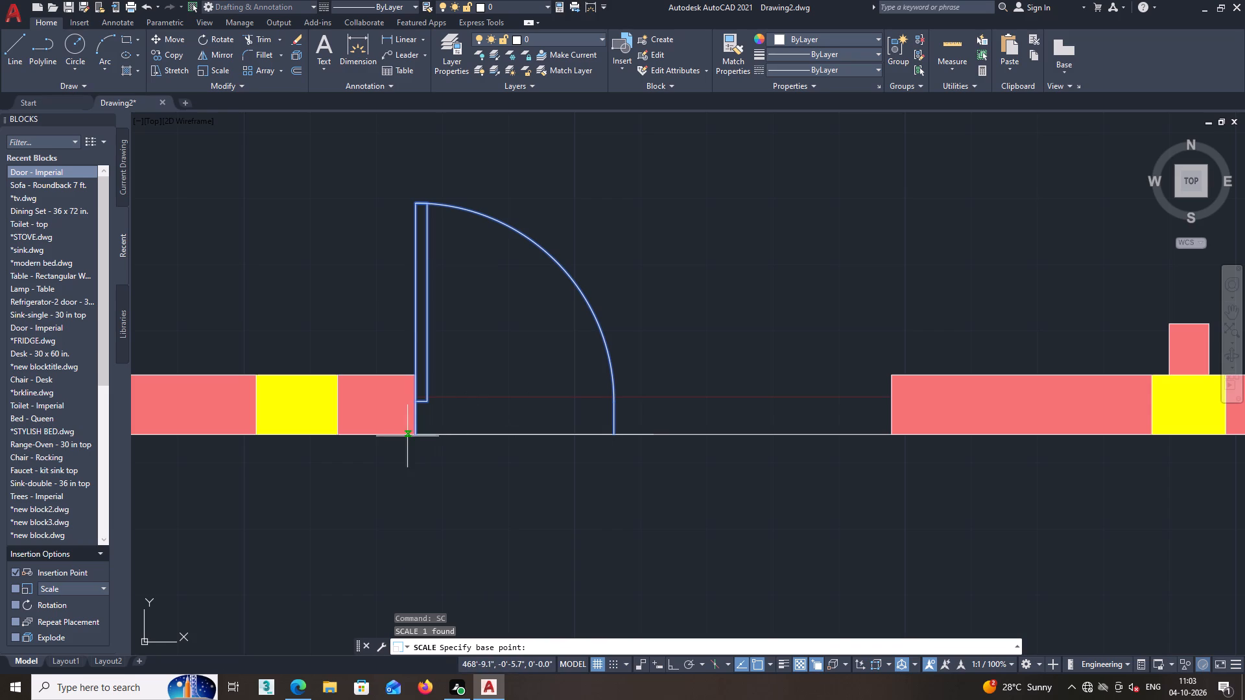
left_click(415, 433)
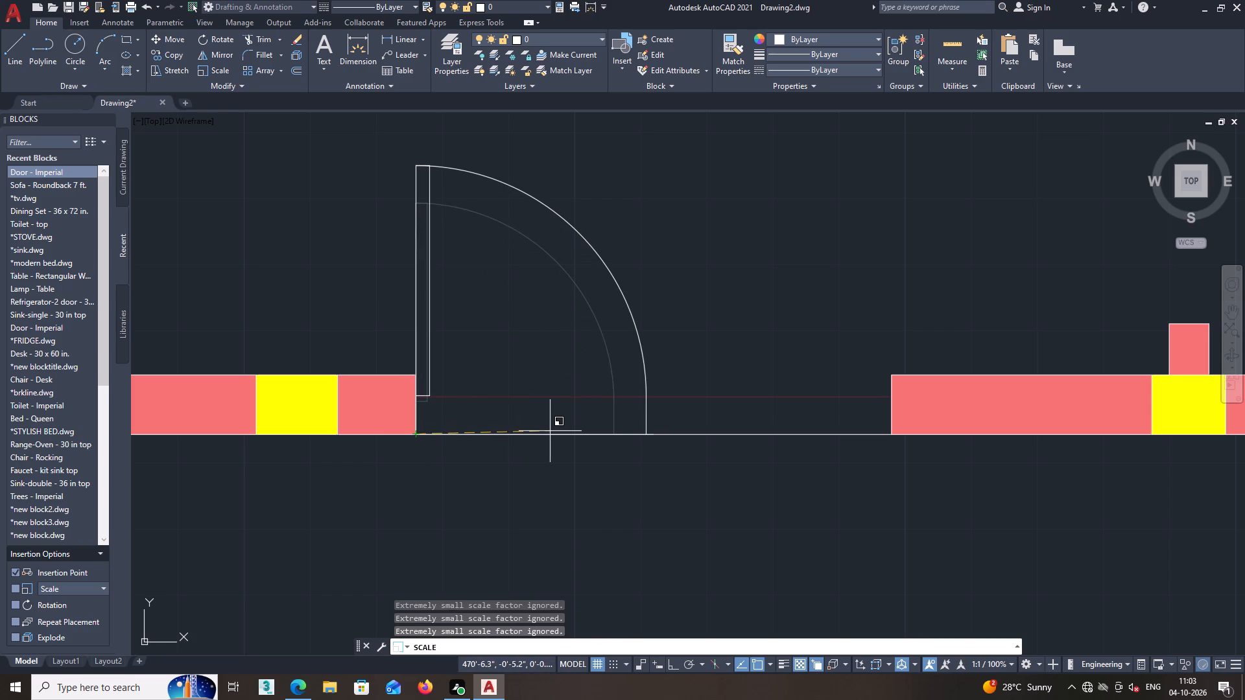
key("r")
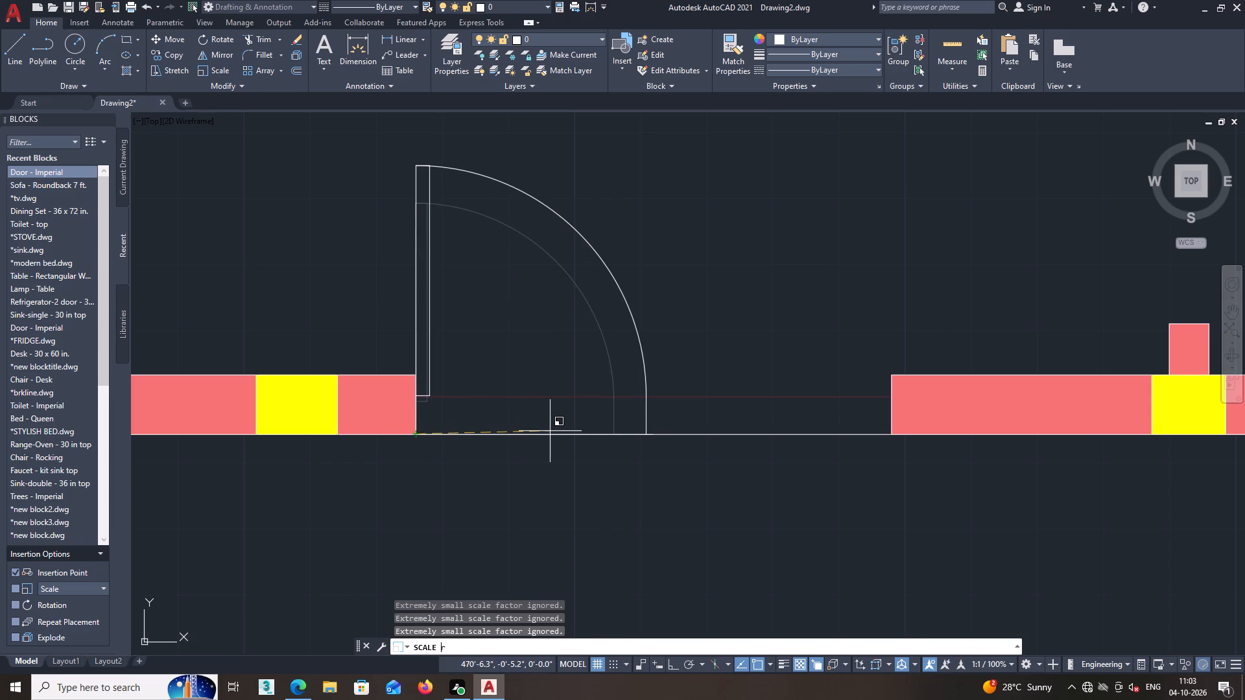
key("Return")
left_click(414, 434)
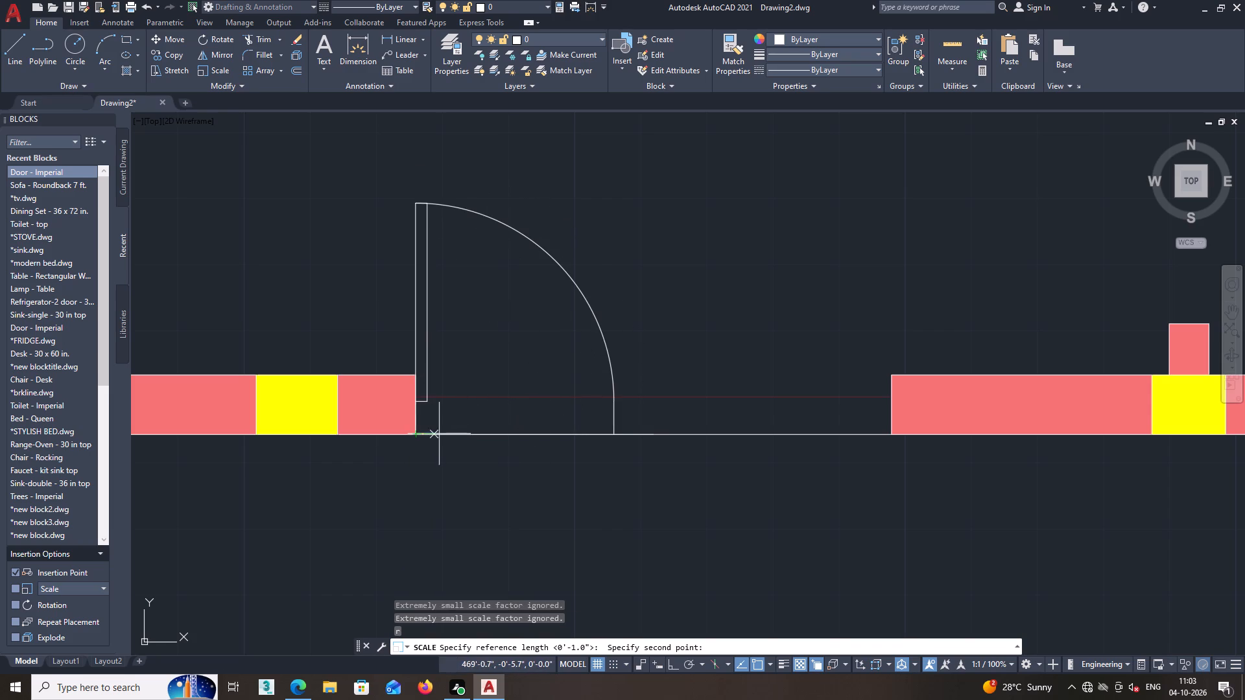
left_click(613, 434)
left_click(654, 433)
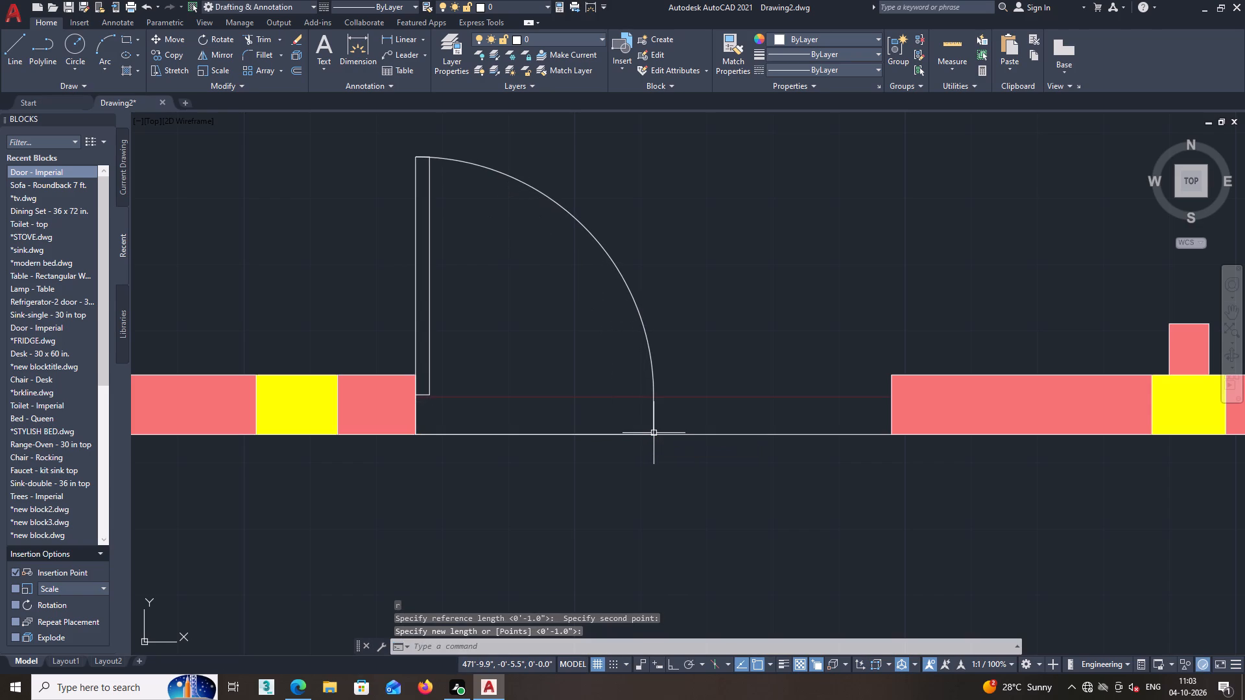
key("space")
key("space")
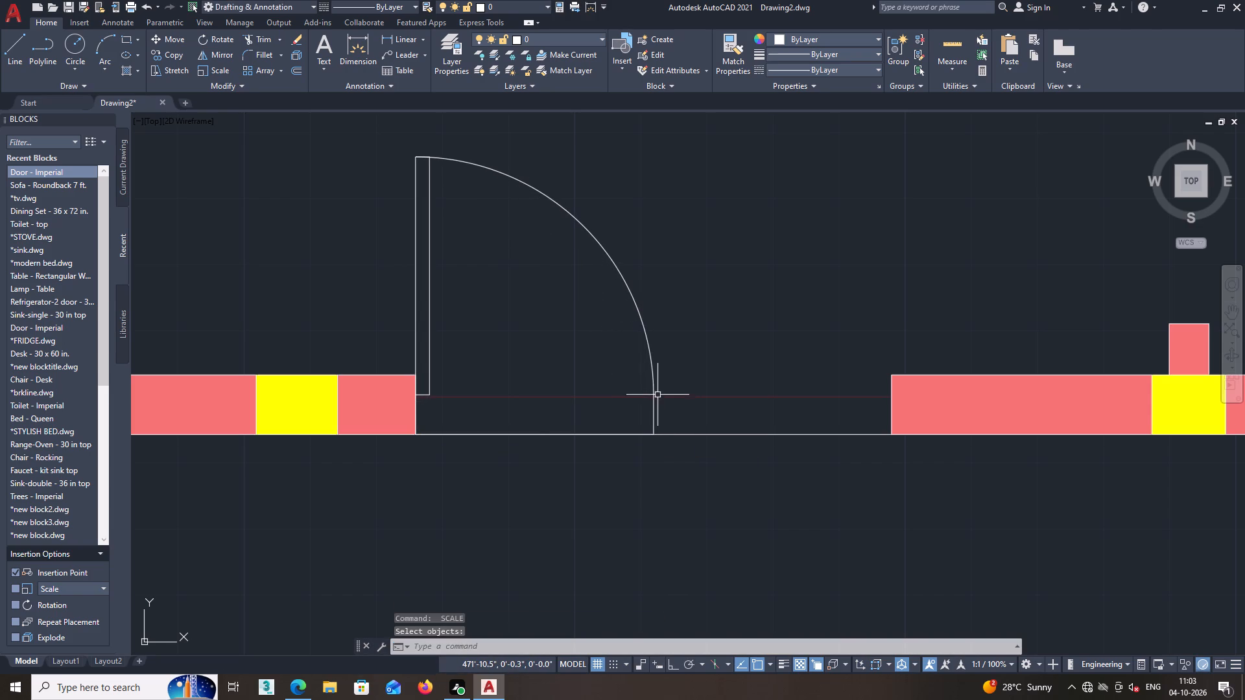
Copy the scaled entrance door by its lower latch-side end to the opening's outer-right corner to fill the other half.
left_click(652, 397)
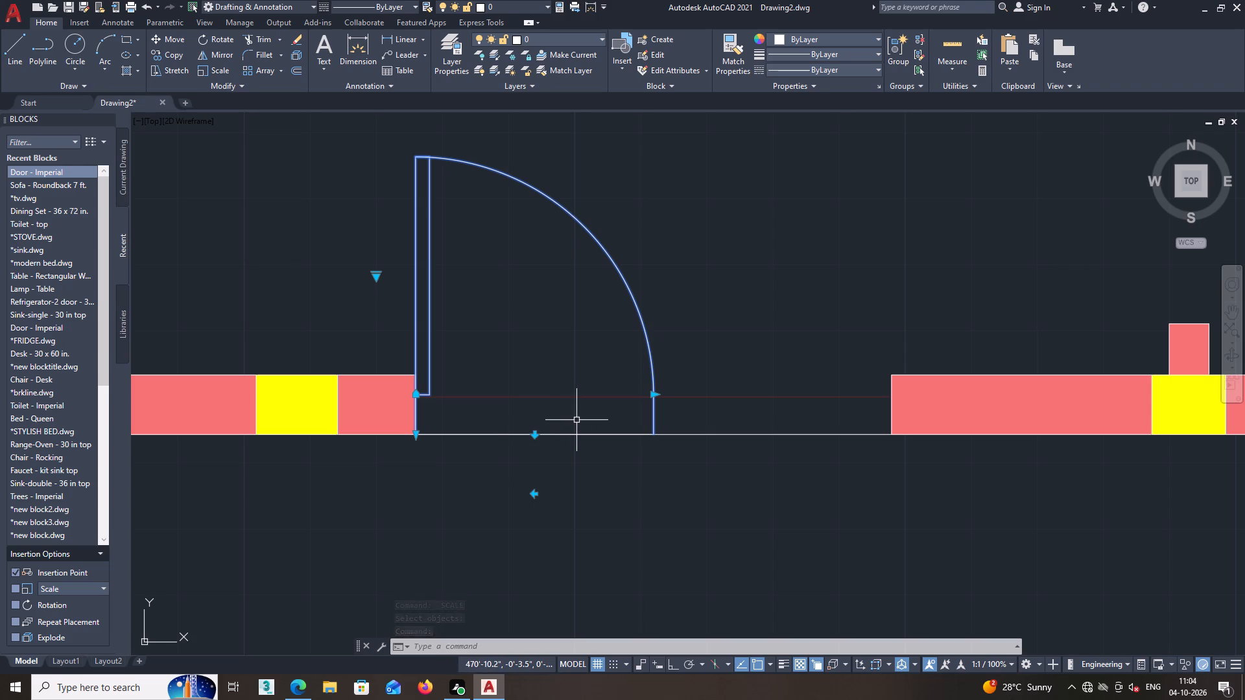
key("c")
key("o")
key("Return")
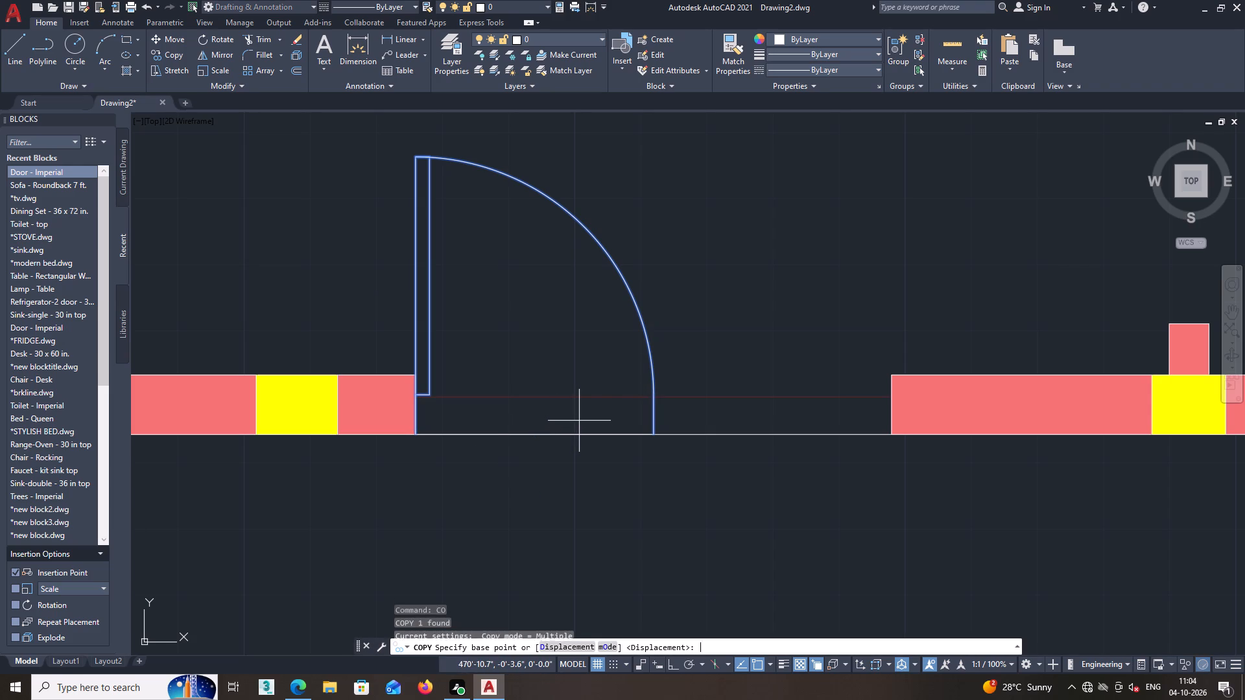
left_click(653, 436)
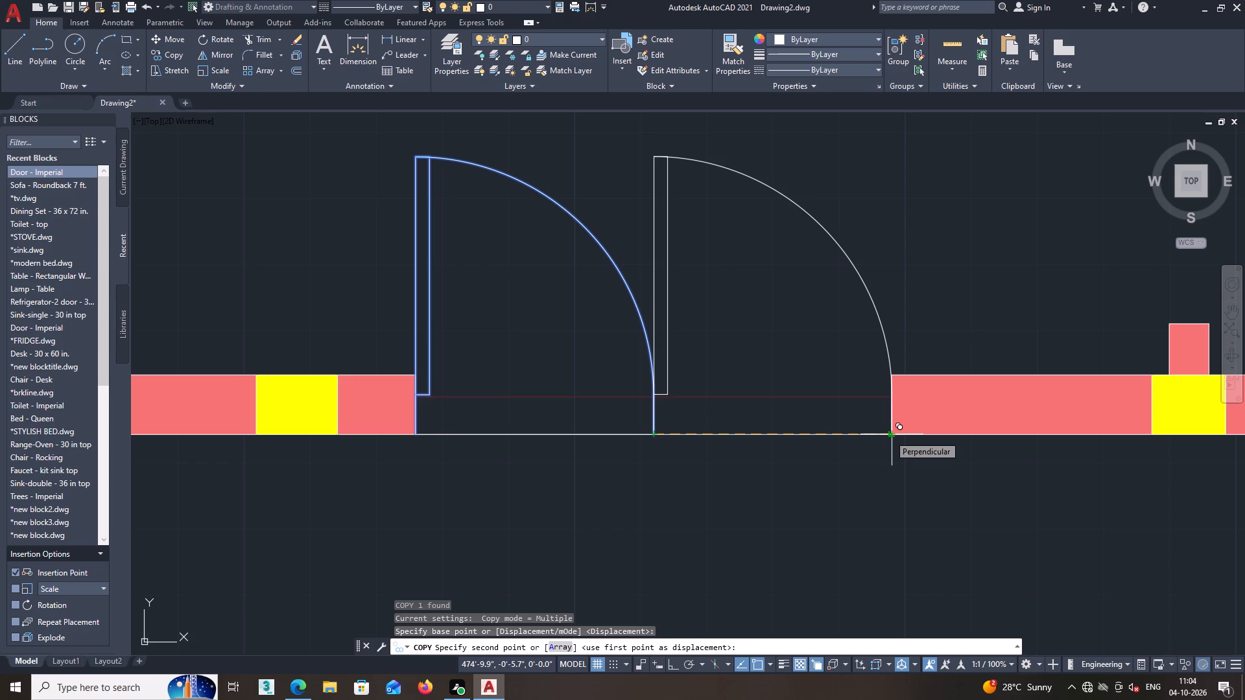
left_click(889, 435)
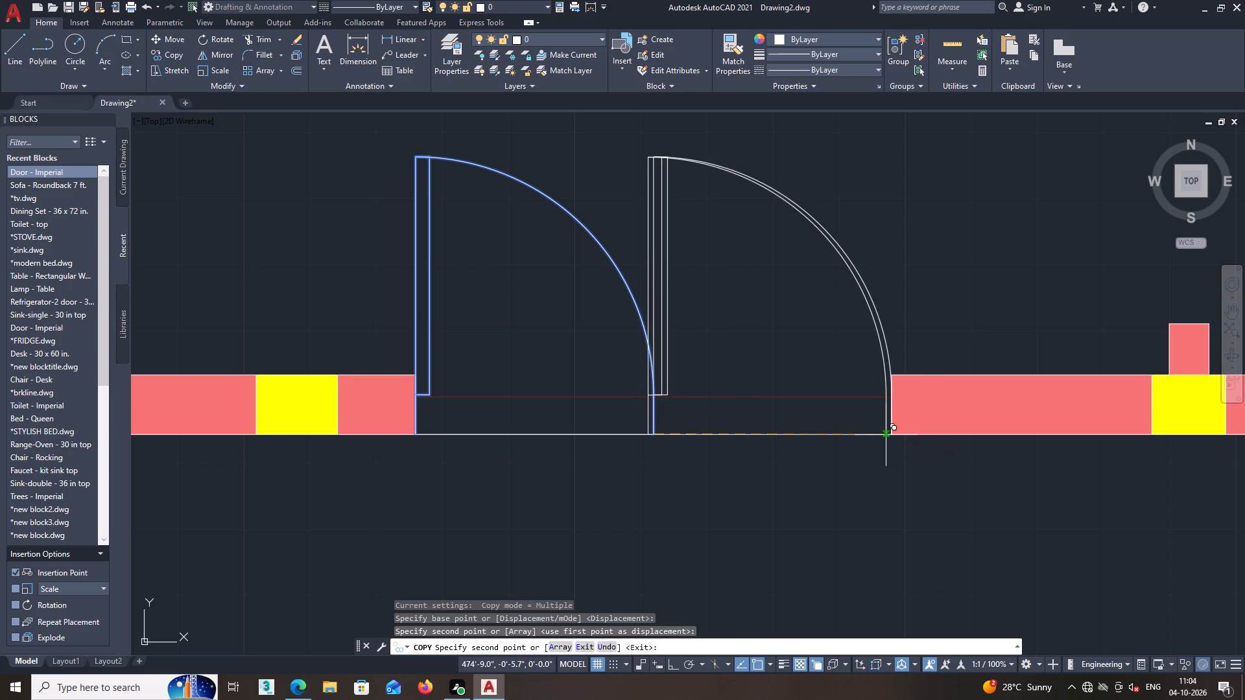
key("Escape")
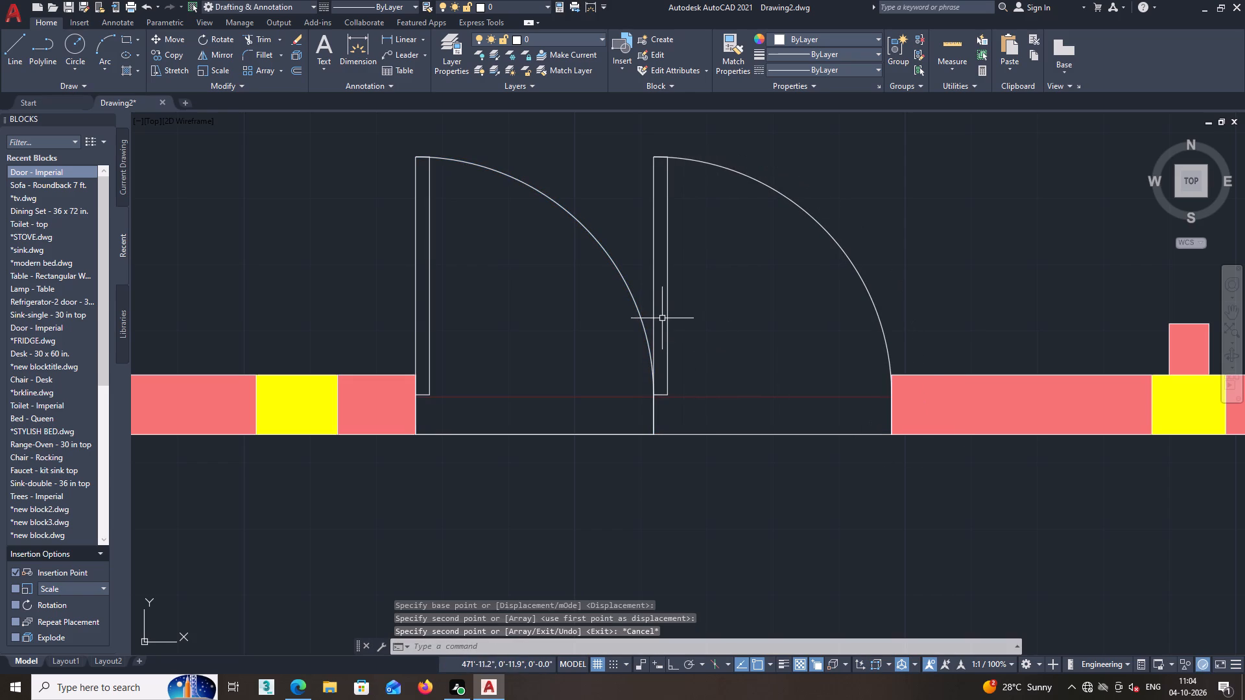
Flip the hinge side of the copied entrance door so the two leaves form a double door.
left_click(655, 311)
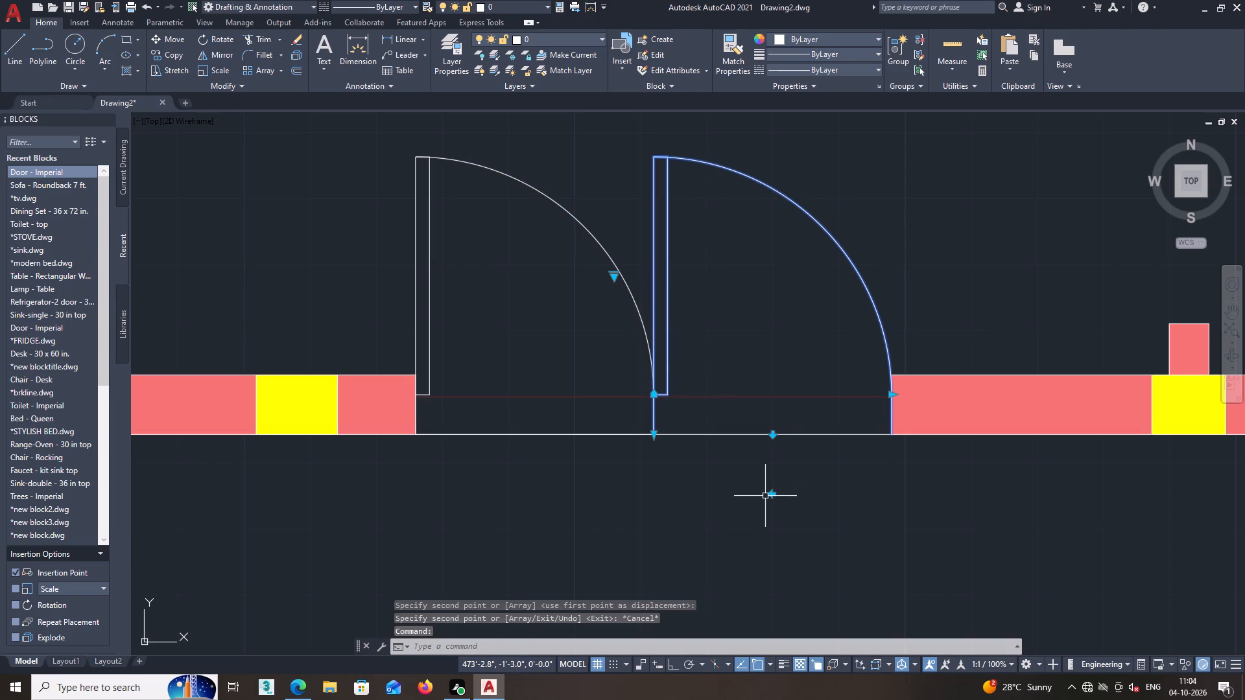
left_click(771, 495)
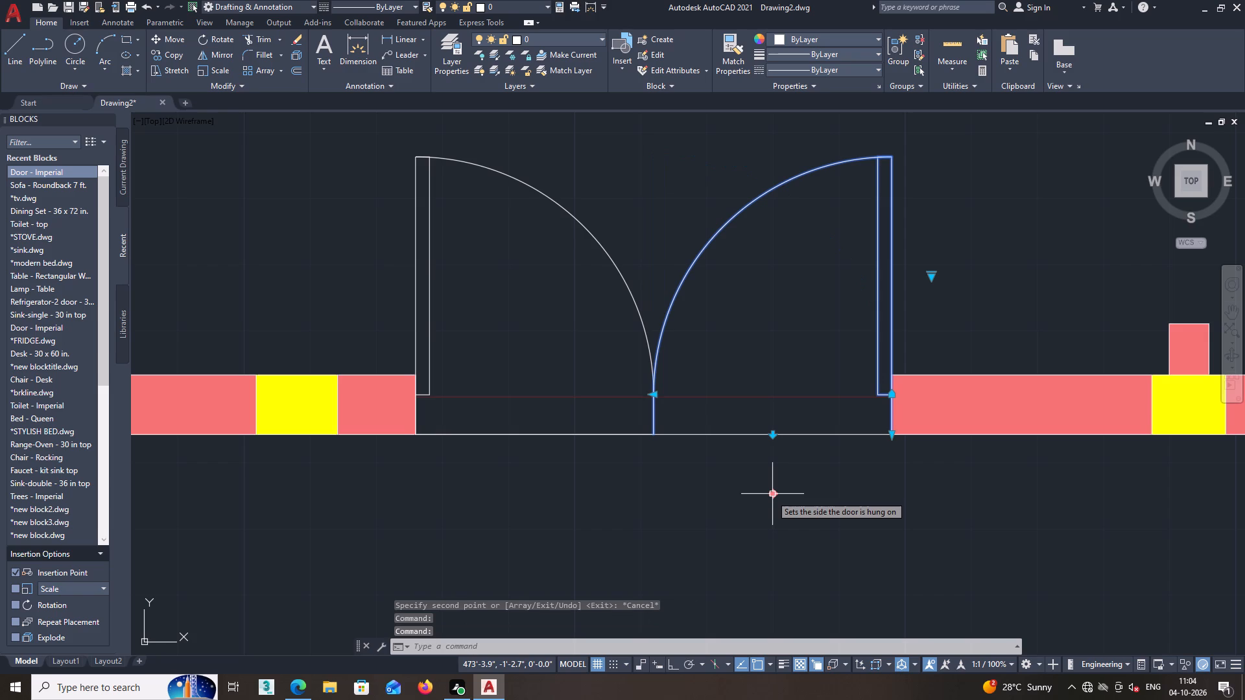
key("space")
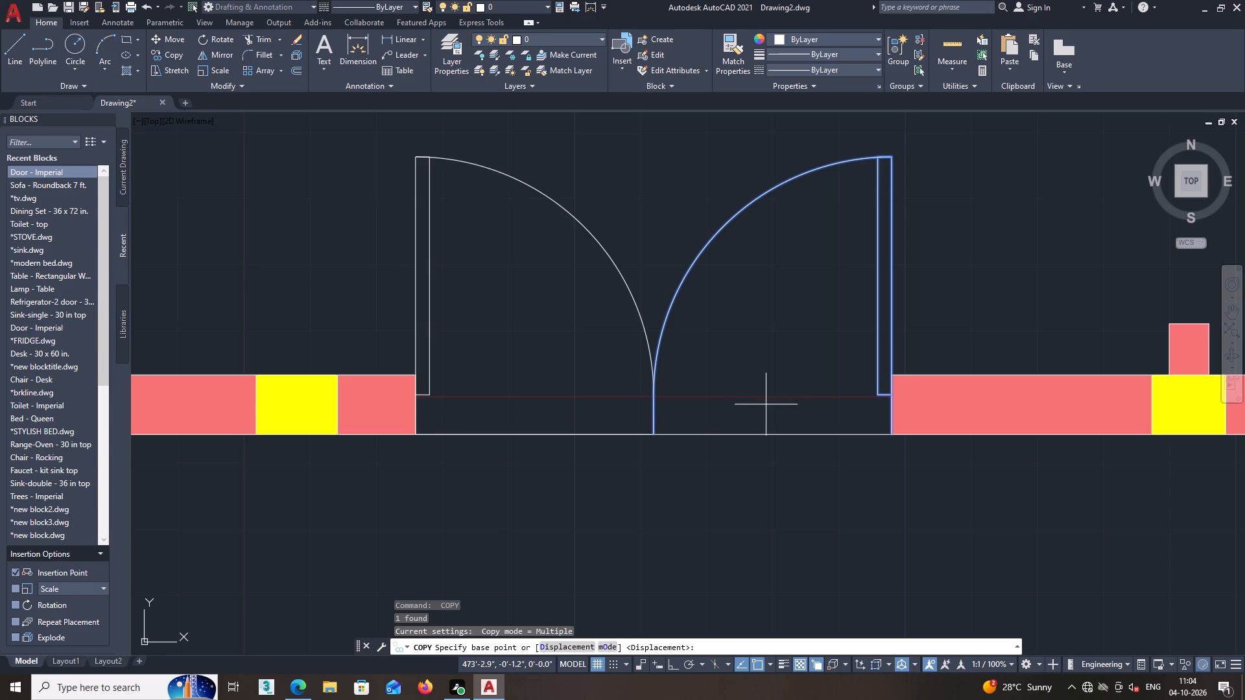
key("space")
key("Escape")
Flip the spare door block outside the floor plan so that it swings downward.
scroll(743, 496, "down", 2)
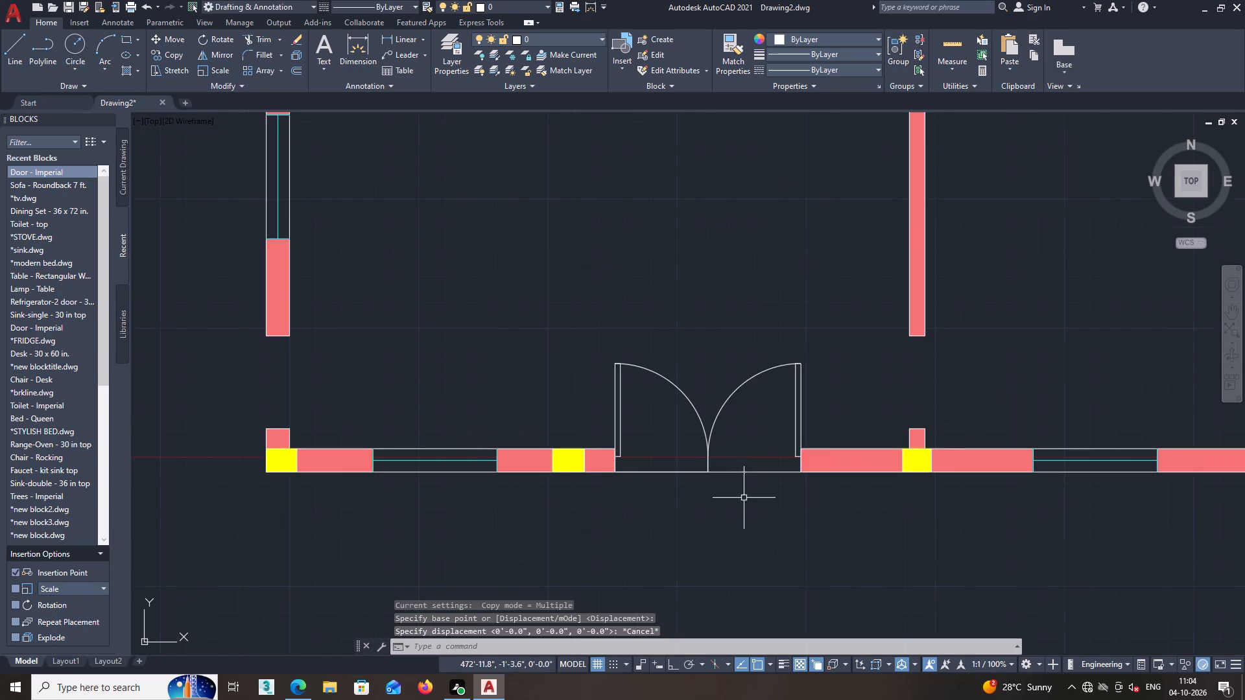
scroll(748, 461, "down", 2)
middle_click(750, 458)
middle_click_drag(761, 459, 743, 483)
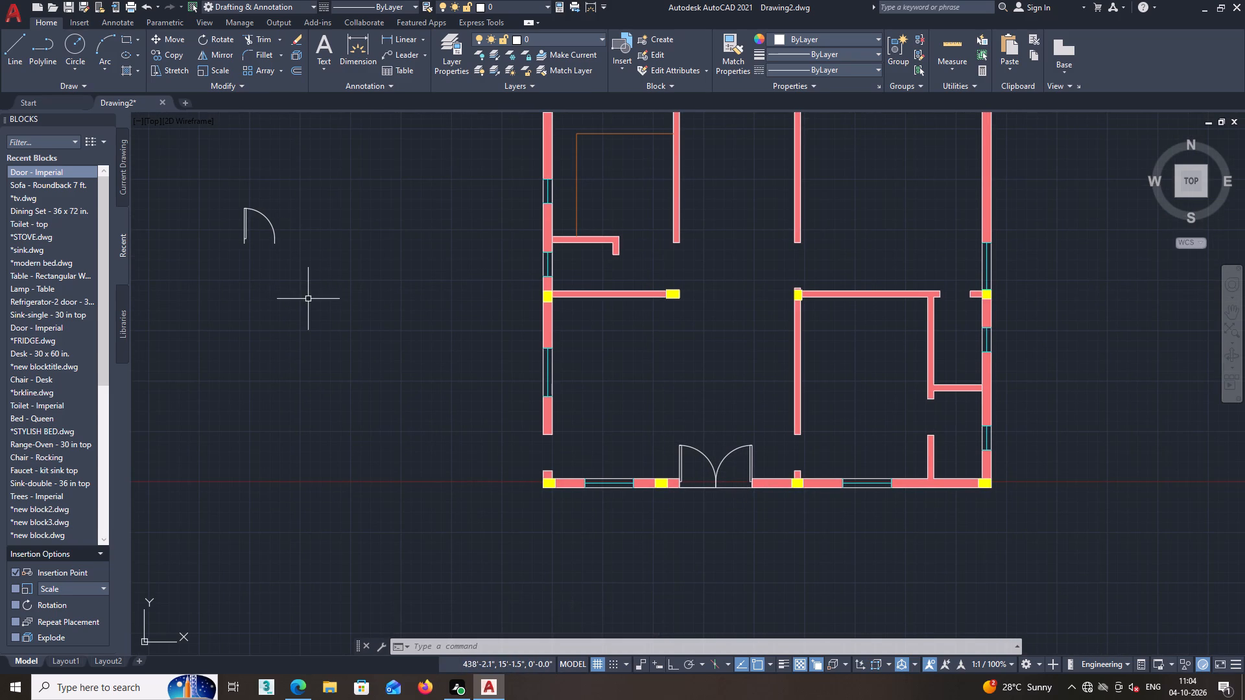
scroll(270, 225, "up", 2)
left_click(270, 219)
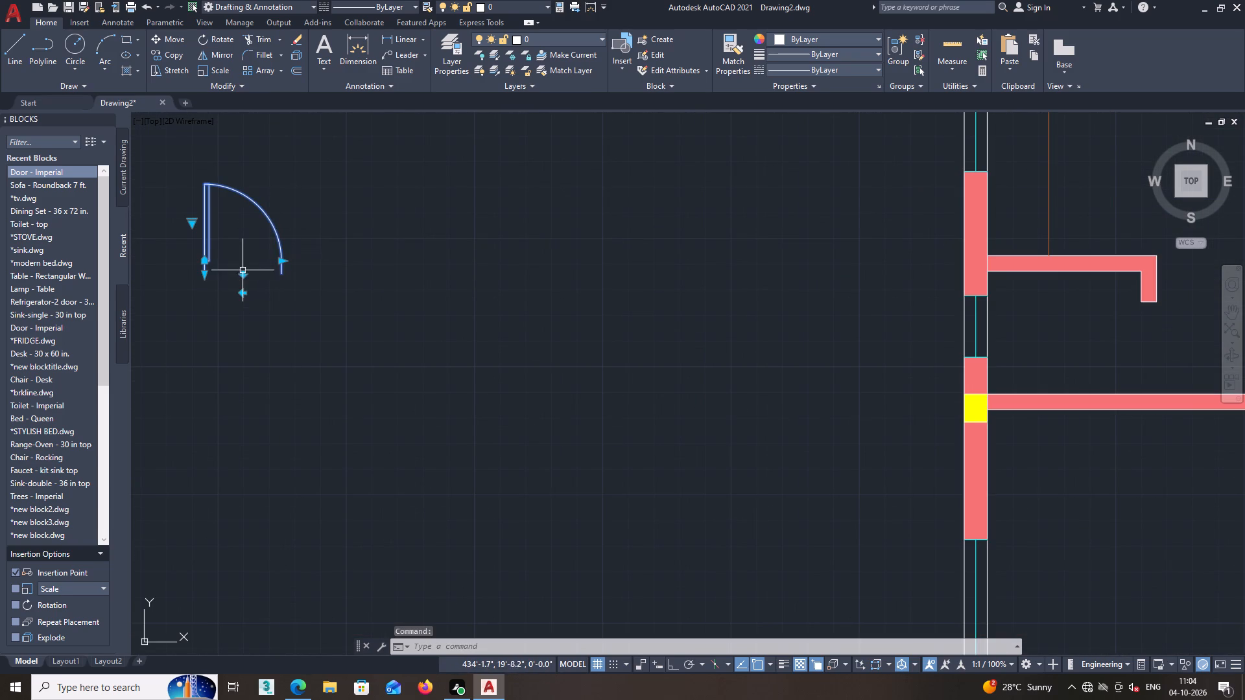
left_click(243, 276)
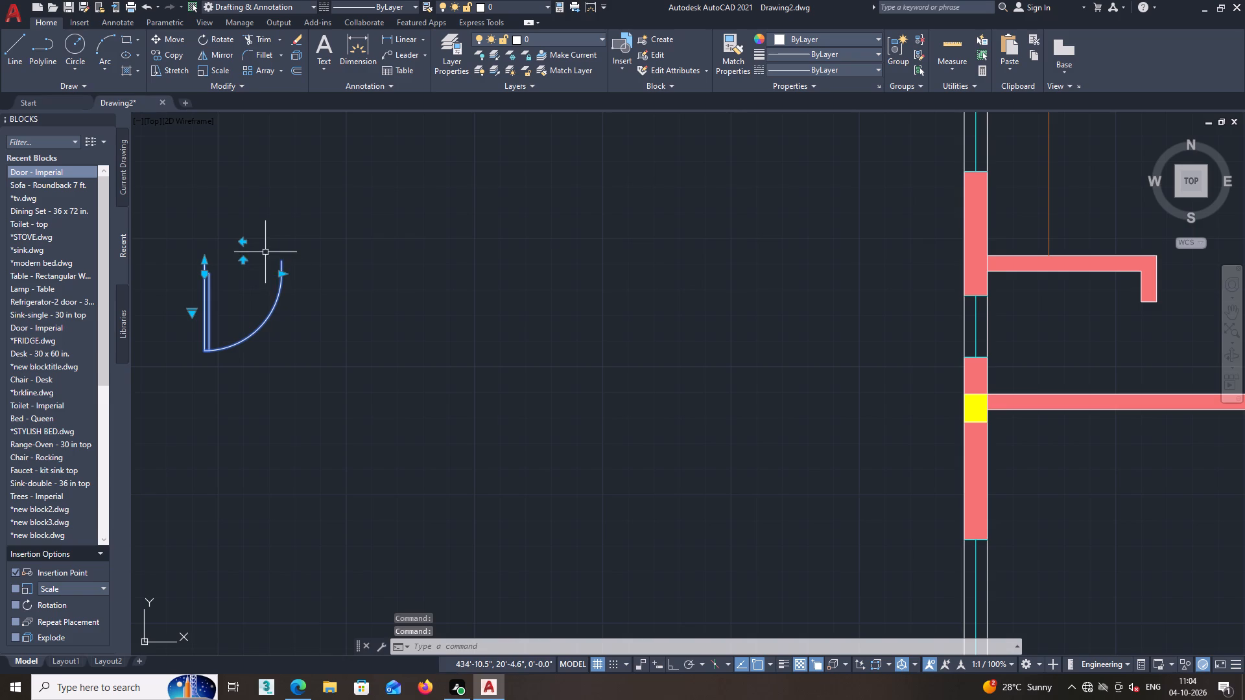
Copy the spare door by its upper hinge corner to the upper-left corner of the horizontal wall's opening beside the right outer wall.
right_click(281, 245)
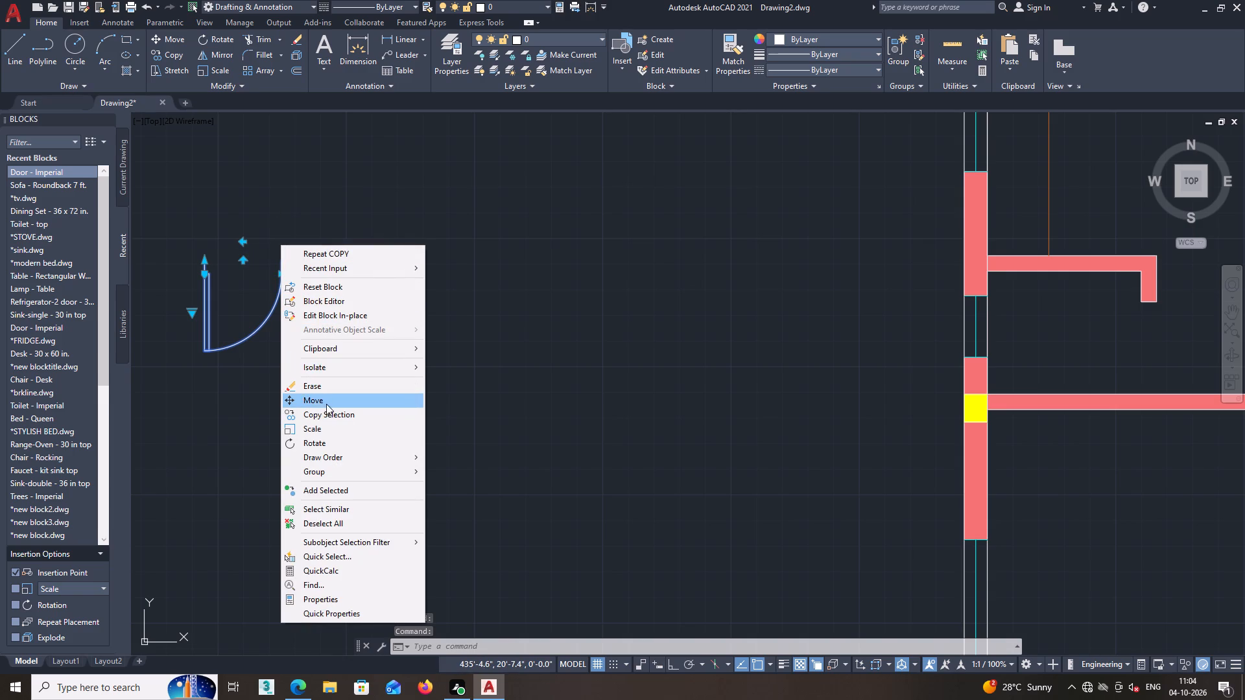
left_click(322, 413)
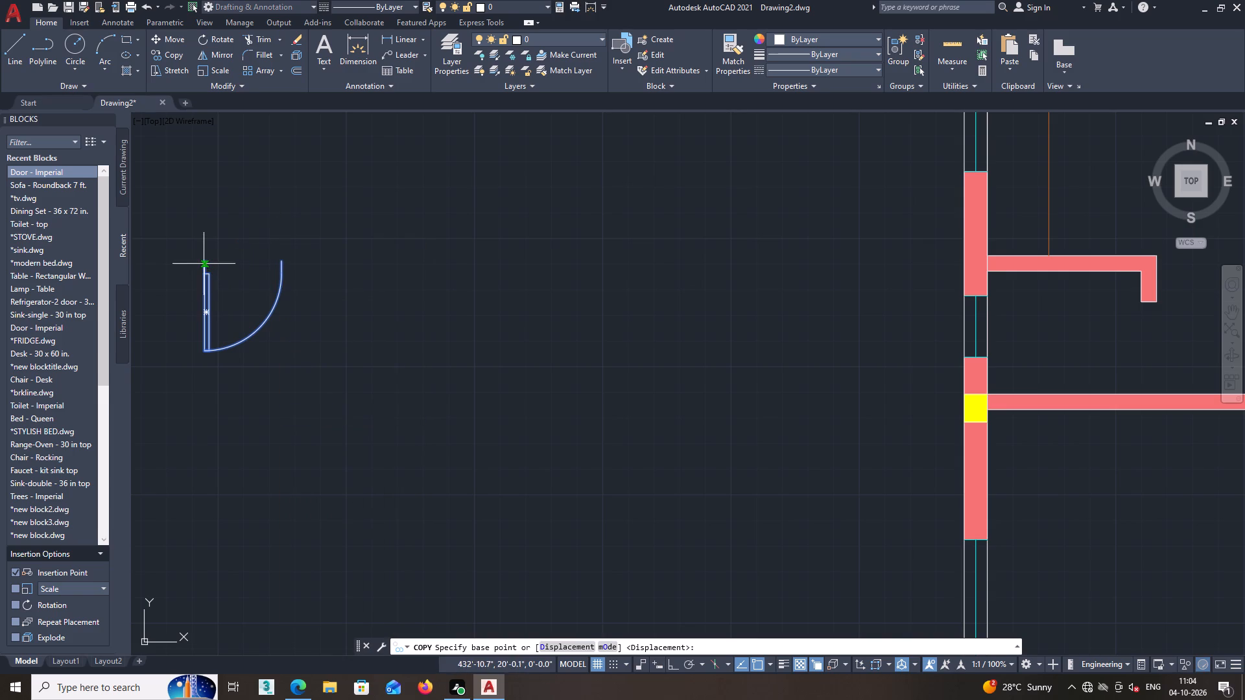
left_click(202, 262)
scroll(763, 303, "down", 2)
middle_click_drag(889, 321, 409, 355)
middle_click_drag(826, 368, 713, 364)
scroll(674, 406, "up", 2)
scroll(622, 359, "up", 1)
middle_click_drag(622, 359, 600, 389)
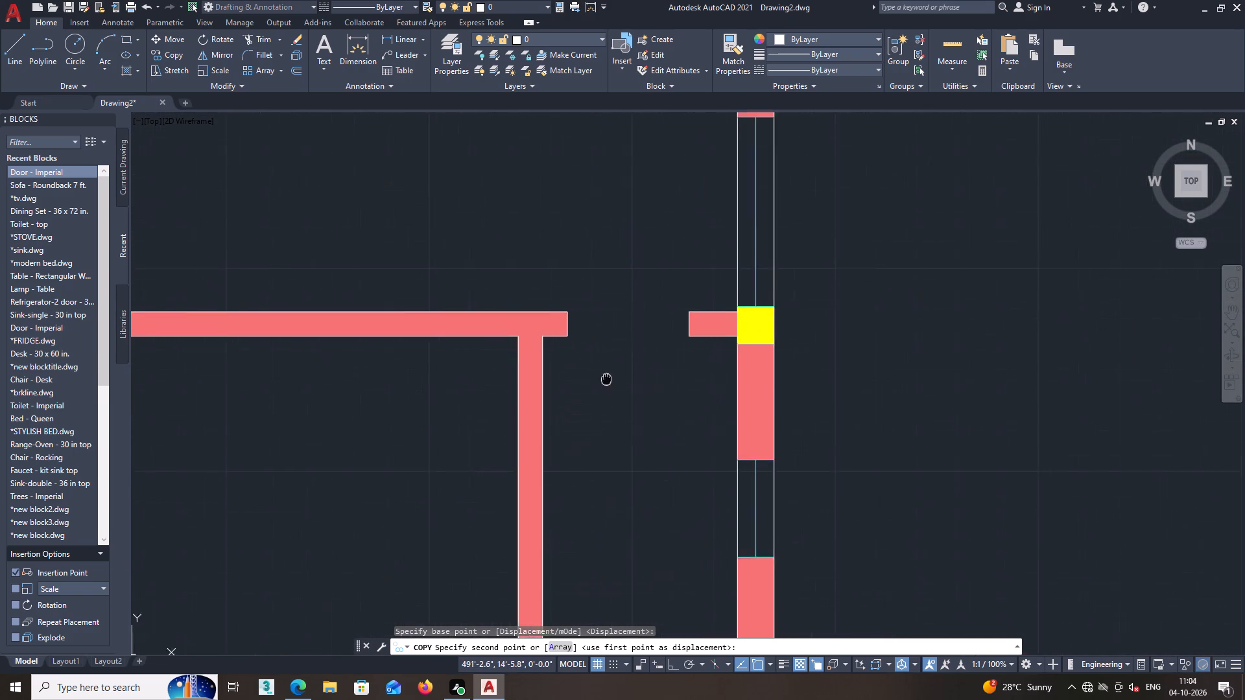
middle_click_drag(600, 389, 585, 417)
scroll(580, 403, "up", 2)
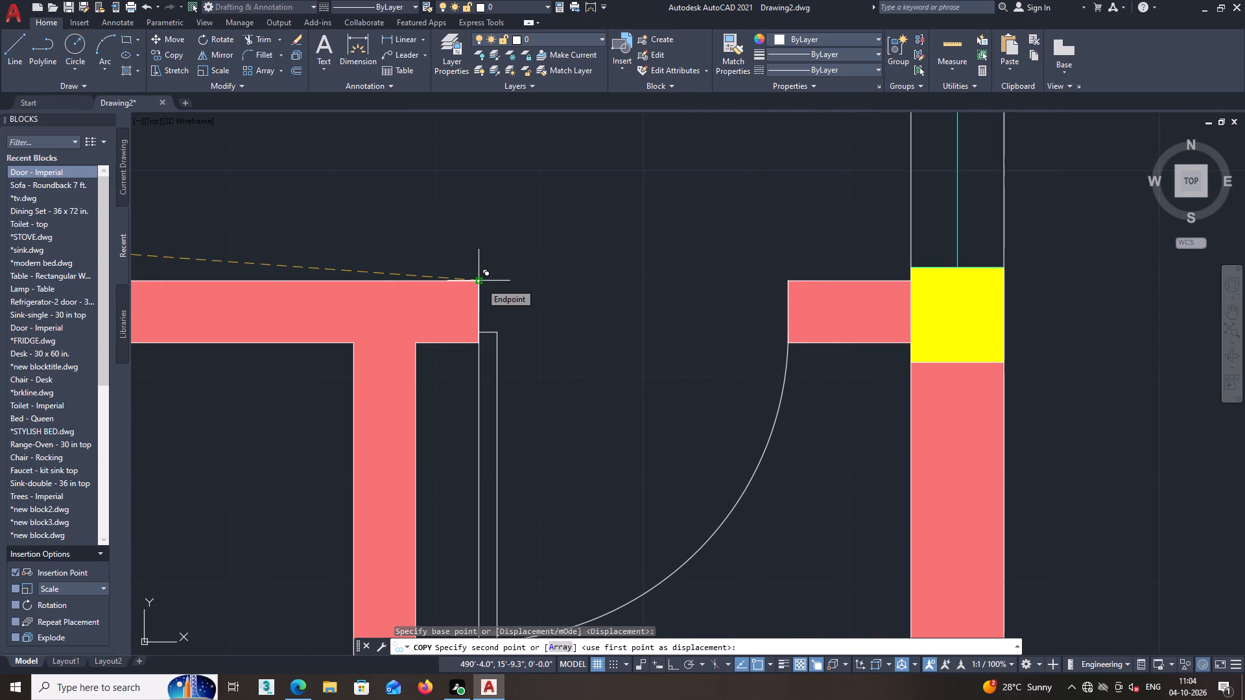
left_click(480, 283)
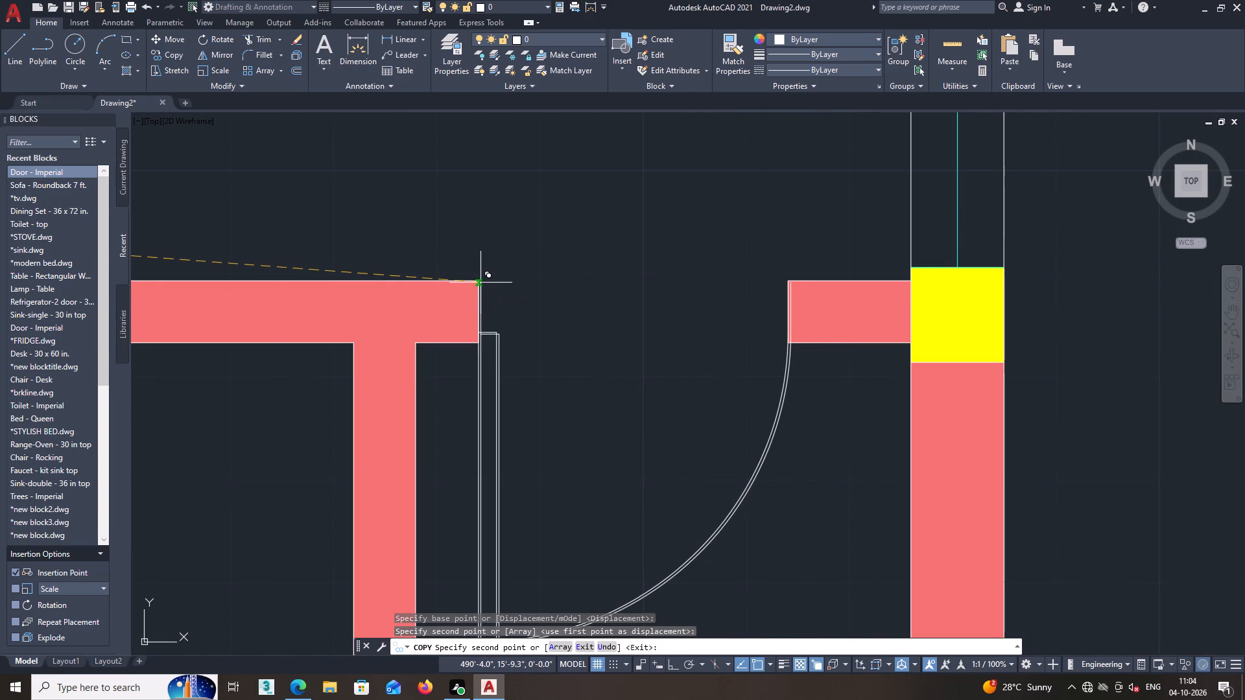
scroll(483, 307, "down", 9)
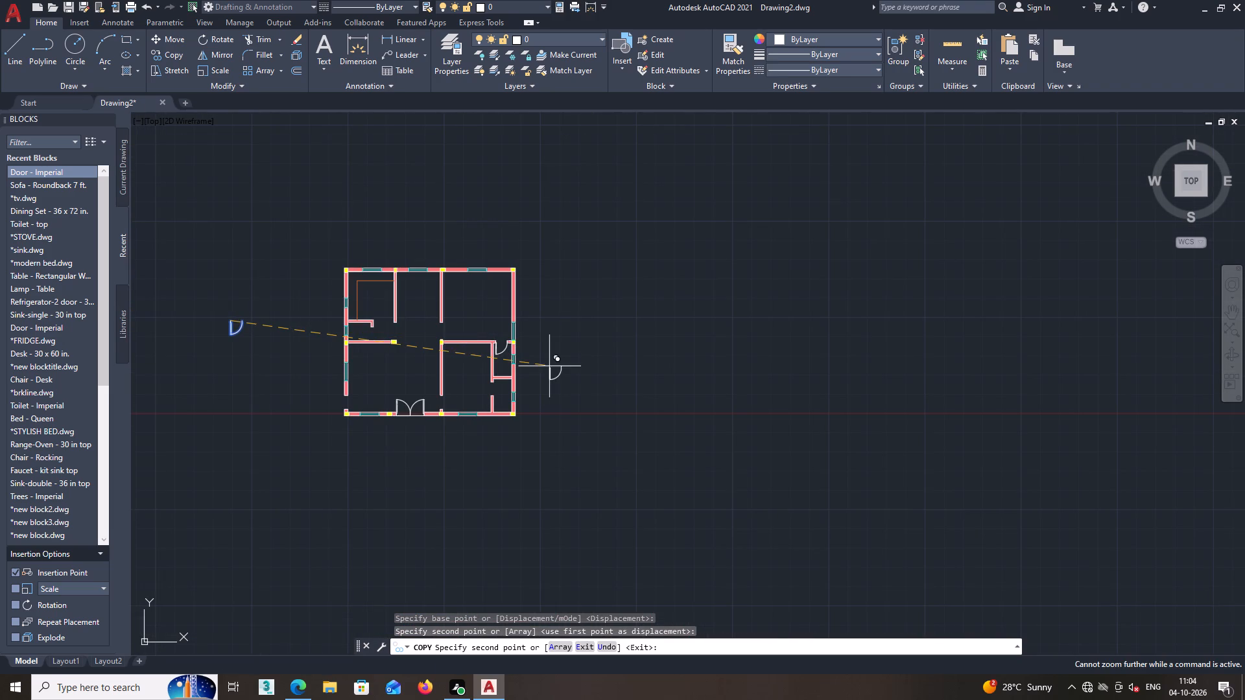
key("Escape")
Rotate the spare door block 90° about its upper hinge corner, with Ortho on.
middle_click_drag(466, 389, 515, 388)
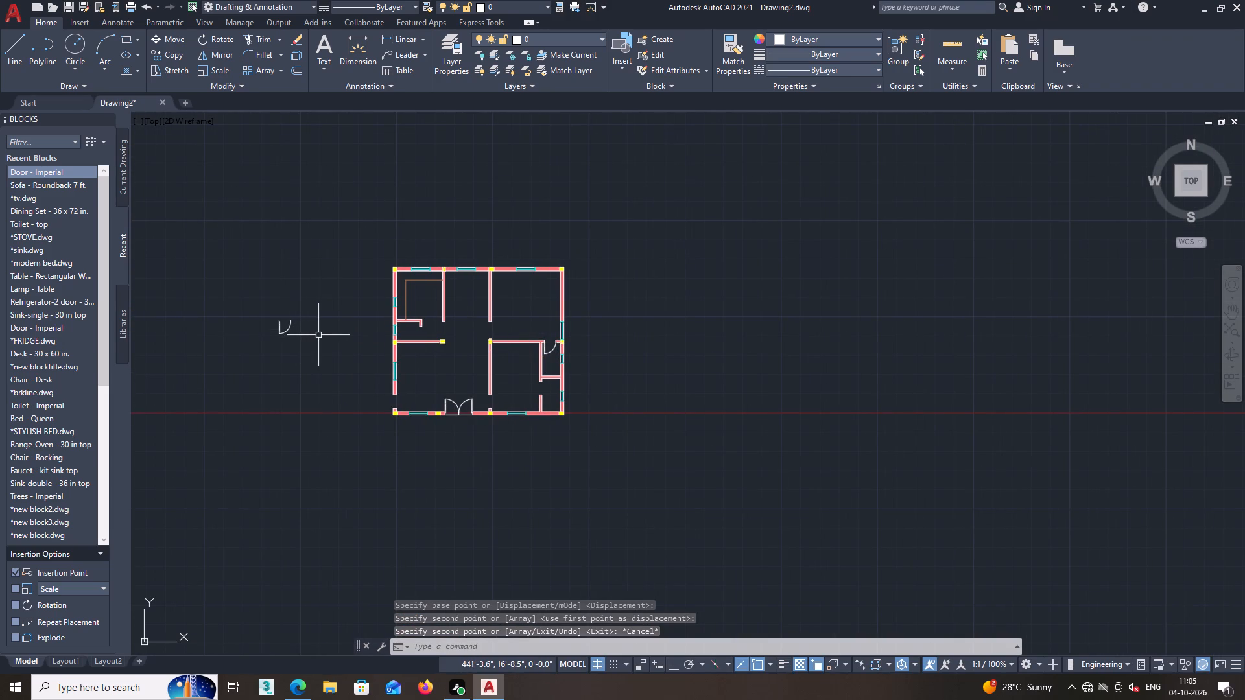
scroll(320, 332, "up", 2)
middle_click_drag(287, 319, 593, 367)
left_click(557, 386)
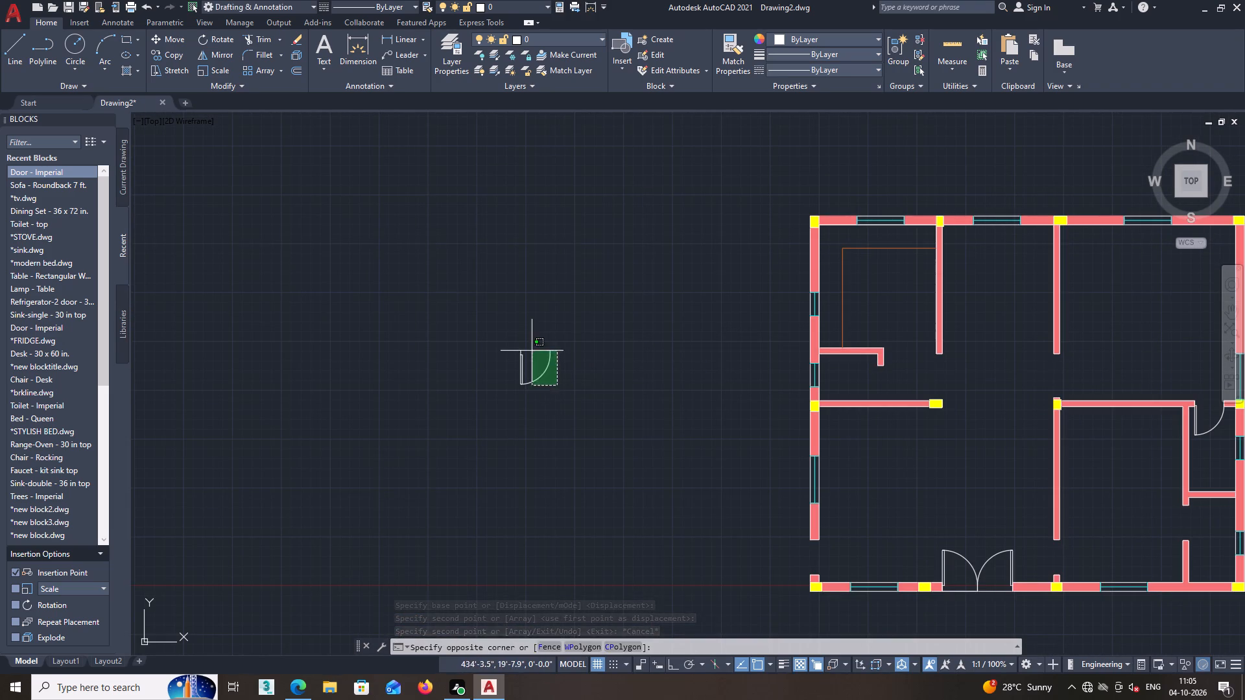
left_click(529, 347)
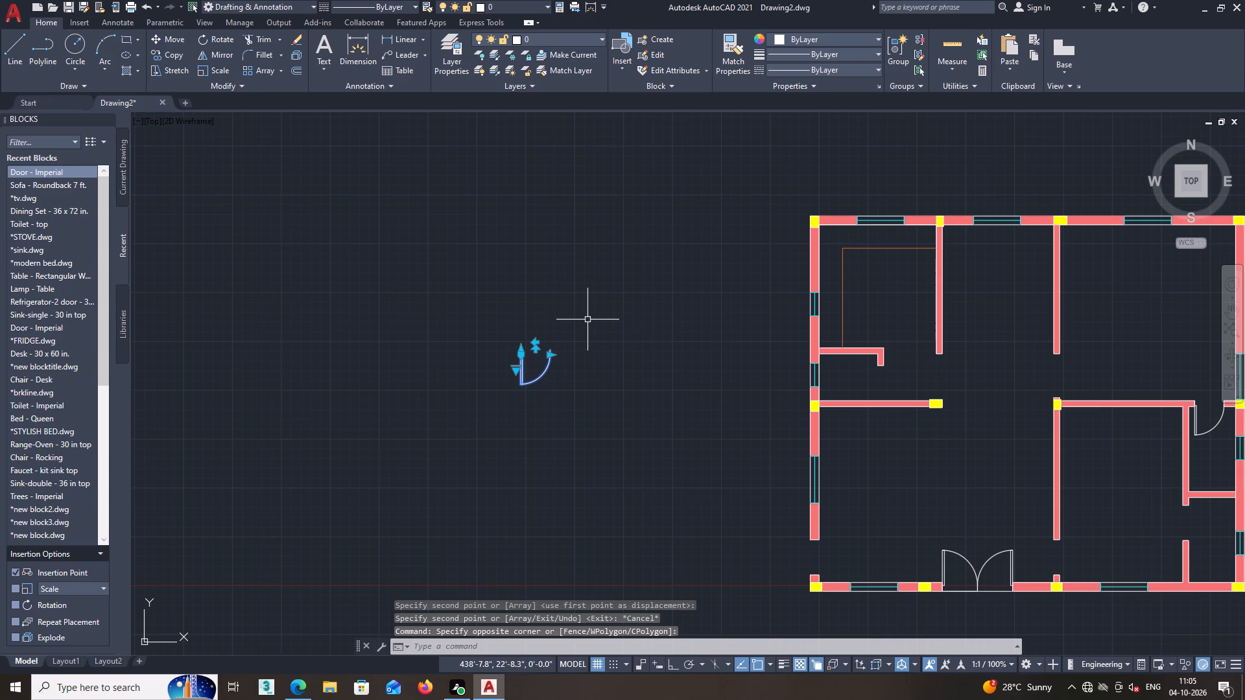
right_click(592, 321)
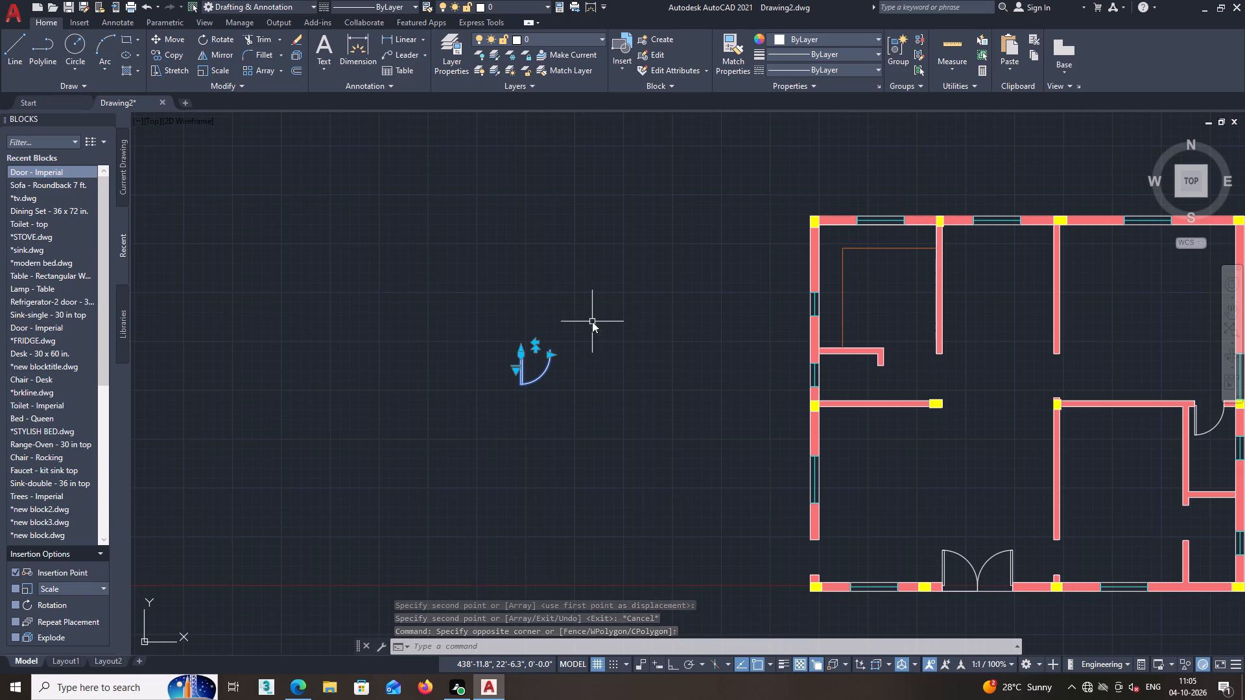
left_click(645, 495)
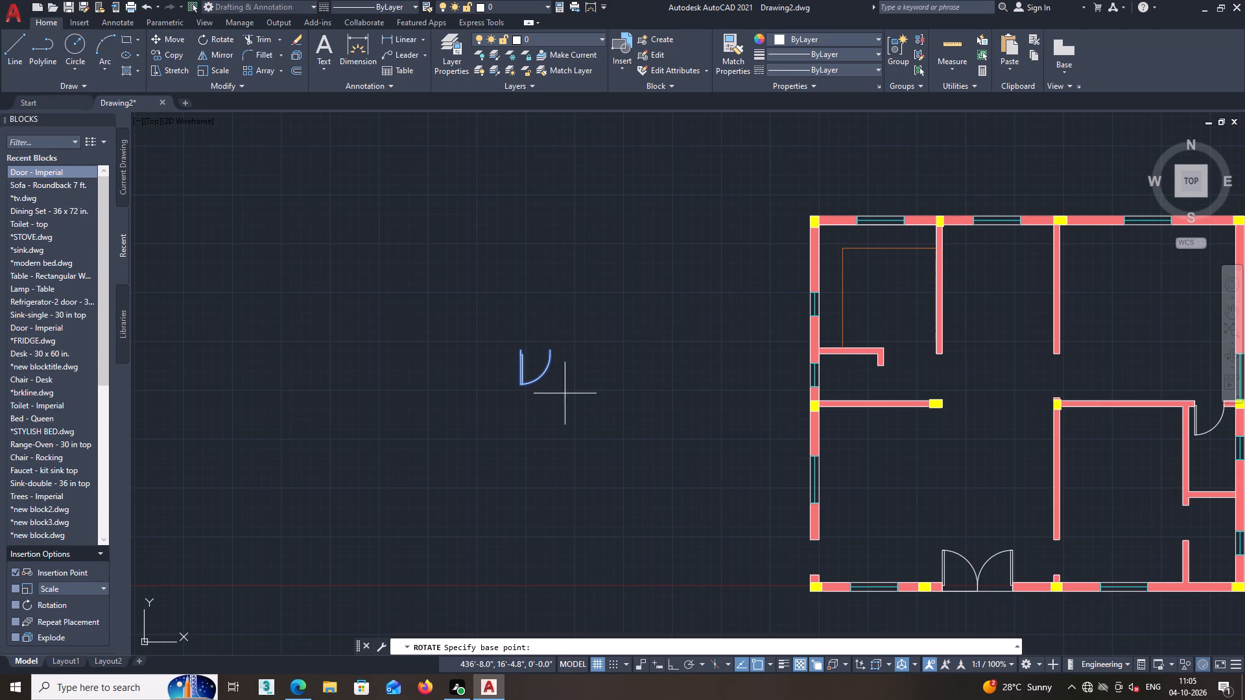
scroll(549, 374, "up", 1)
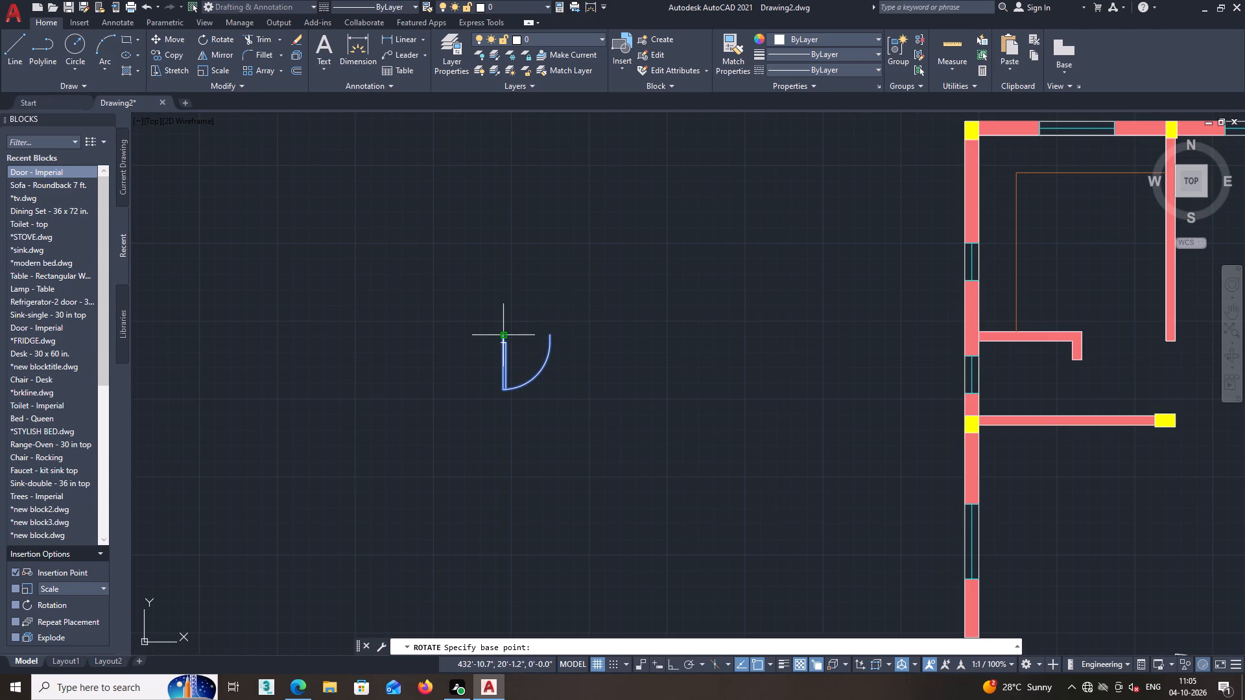
left_click(502, 334)
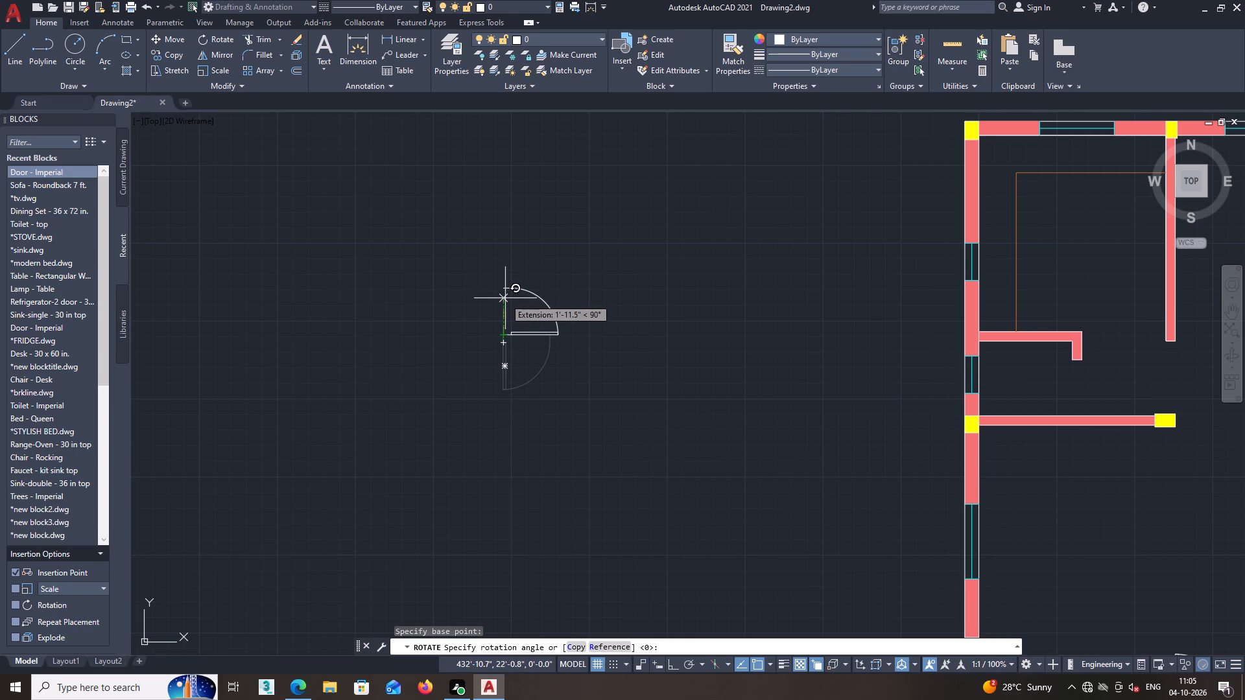
key("F8")
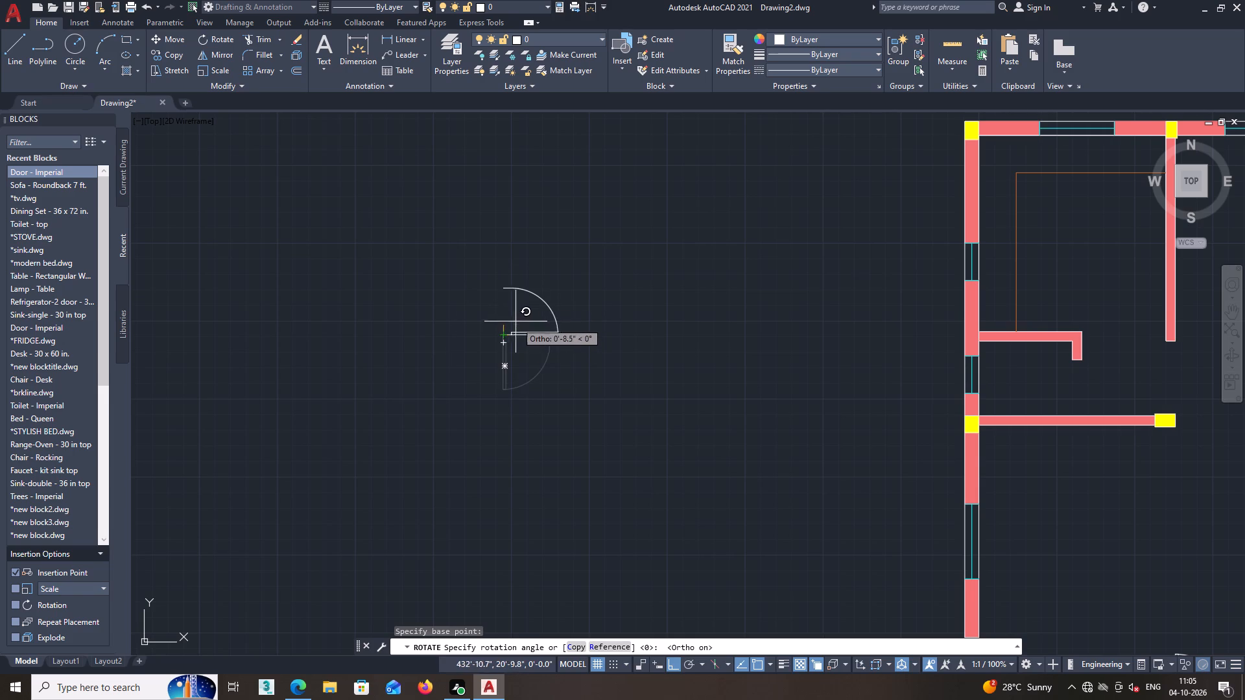
left_click(505, 314)
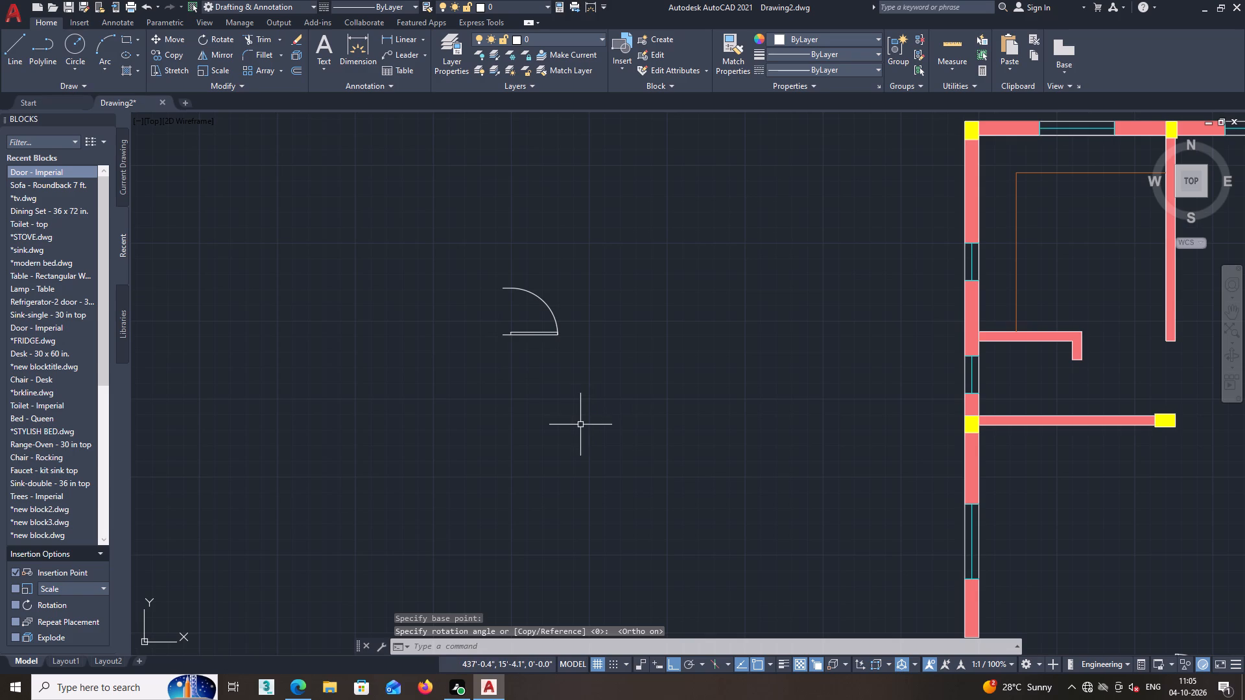
Copy the spare door by its lower hinge corner to the horizontal wall's upper edge, directly below the short wall stub, with Ortho off.
left_click(580, 377)
left_click(471, 264)
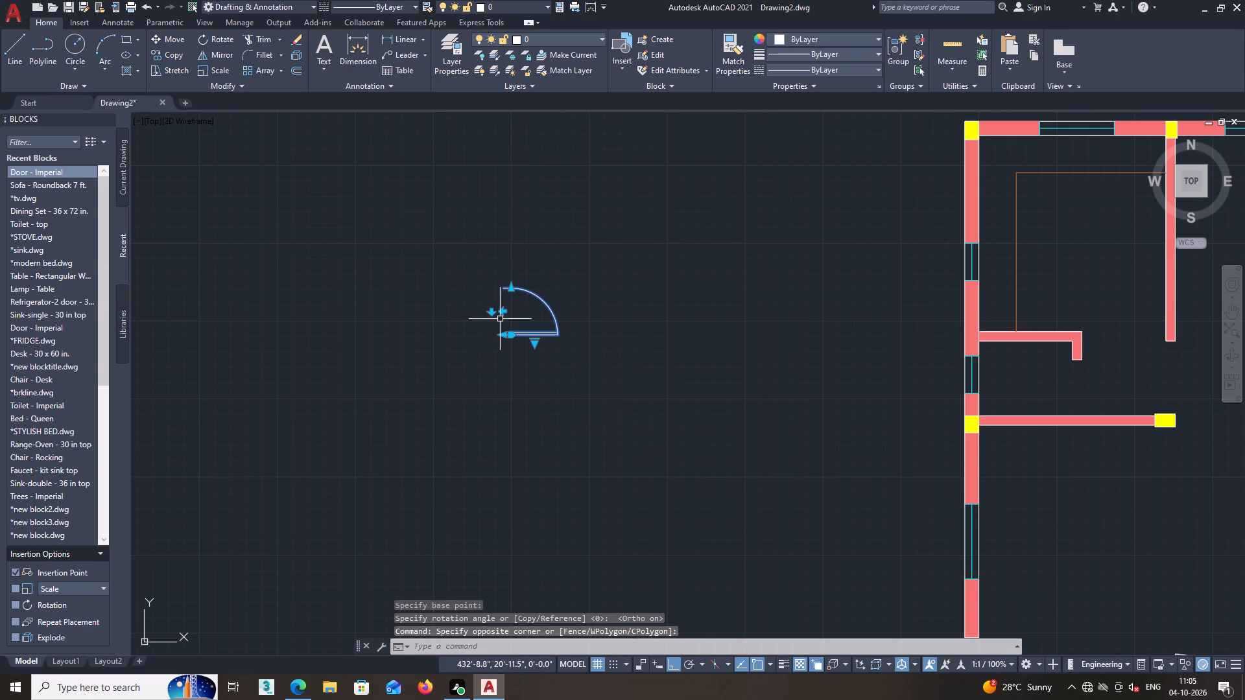
type("co")
key("Return")
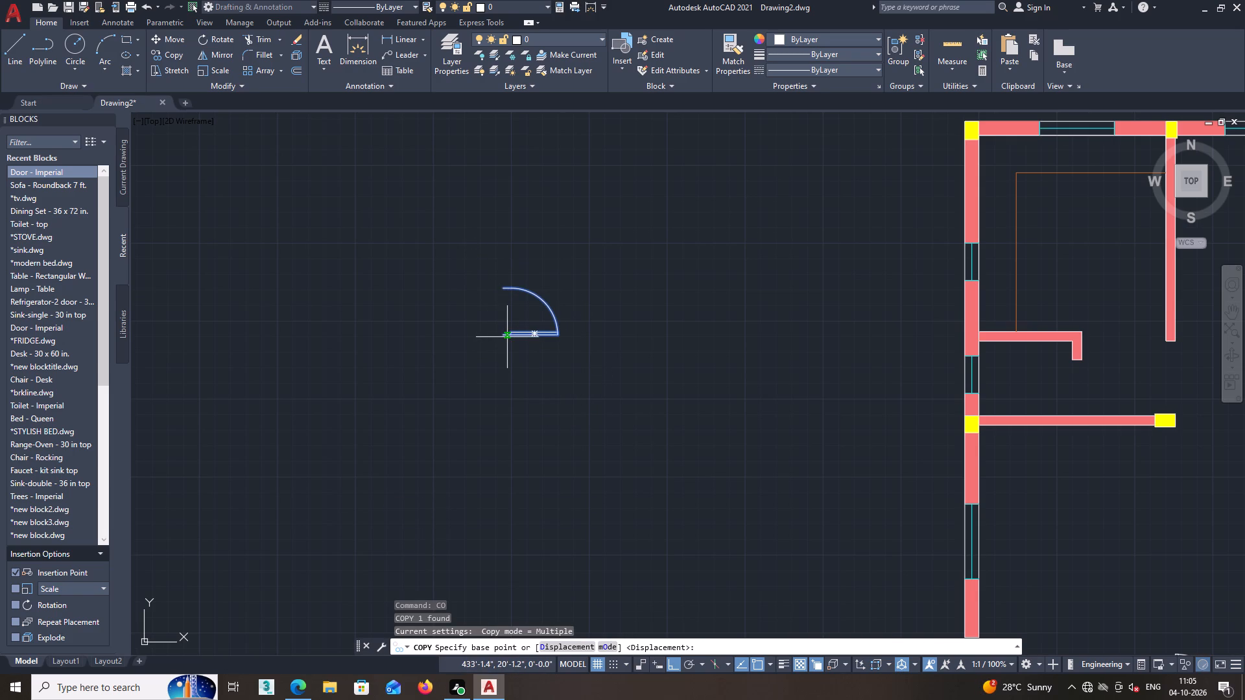
left_click(503, 336)
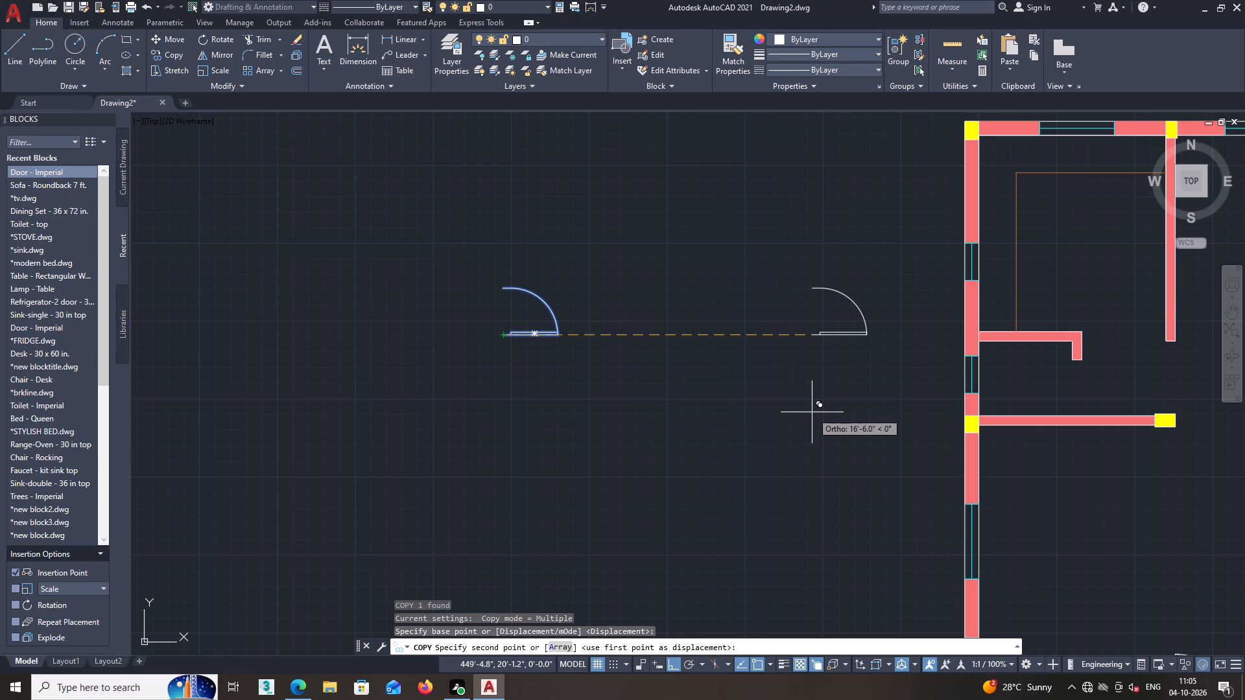
key("F8")
middle_click_drag(858, 450, 781, 456)
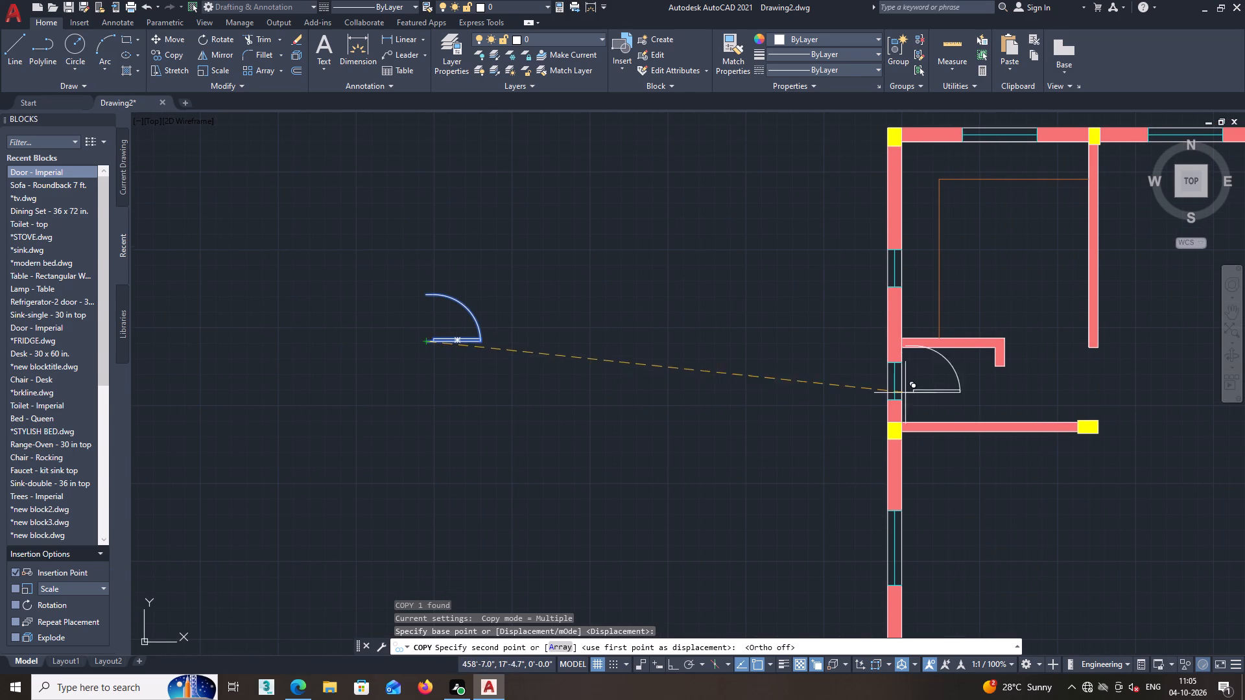
middle_click_drag(903, 392, 748, 416)
scroll(923, 436, "up", 2)
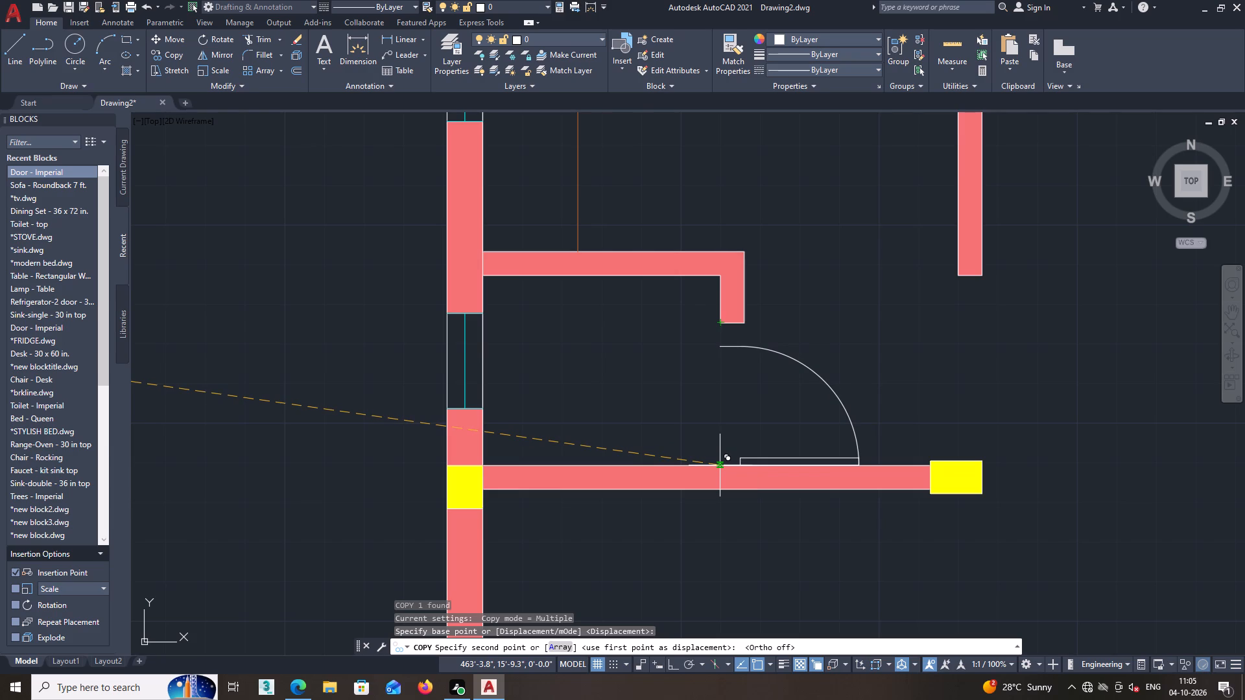
left_click(720, 465)
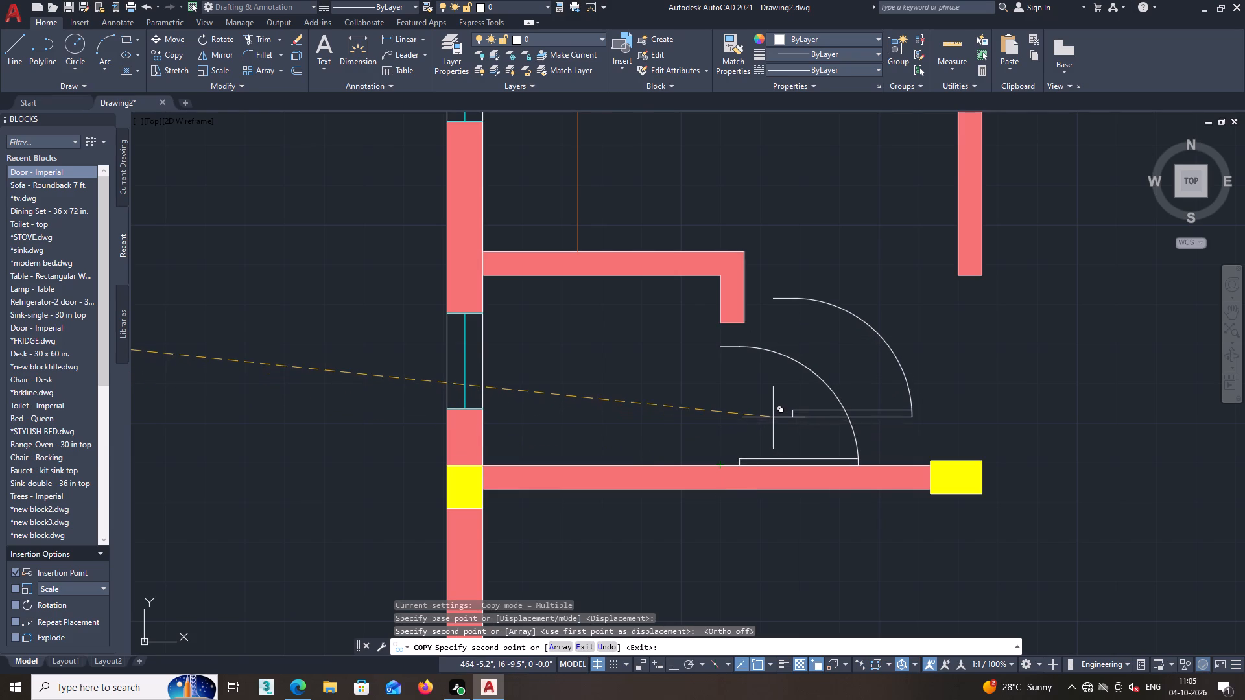
key("space")
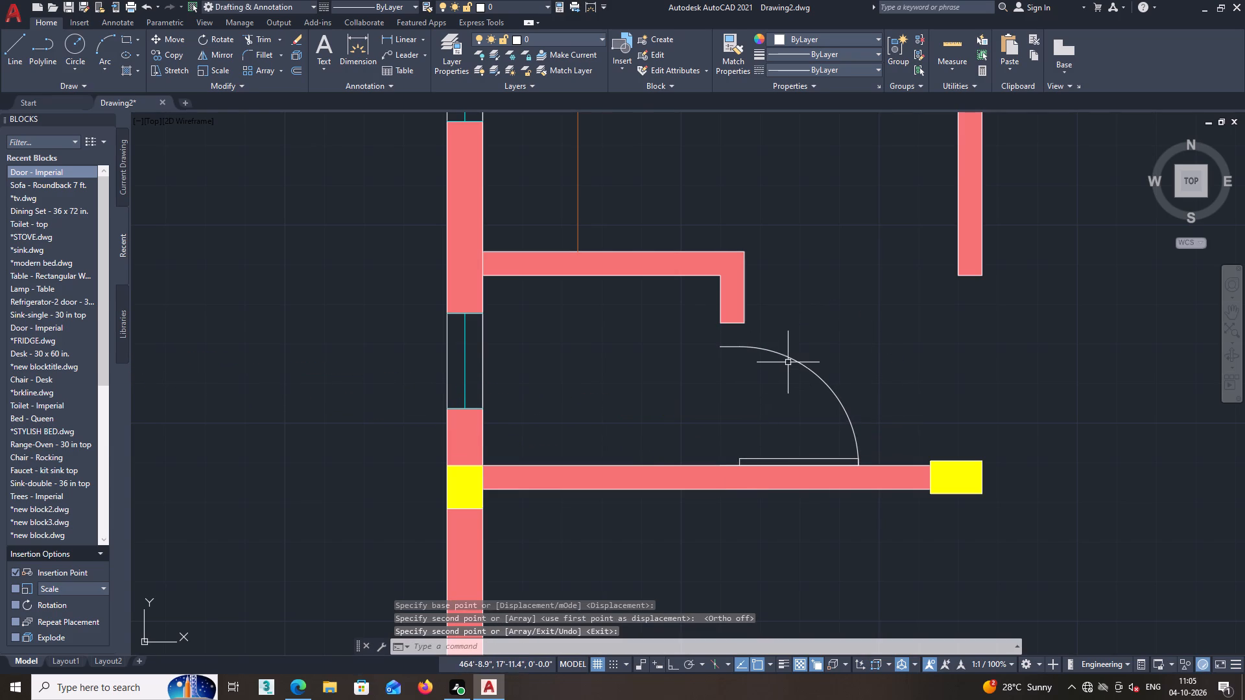
Scale the copied door by reference about its lower hinge corner so its opening width reaches the short wall stub's lower-left corner.
left_click(790, 359)
type("sc")
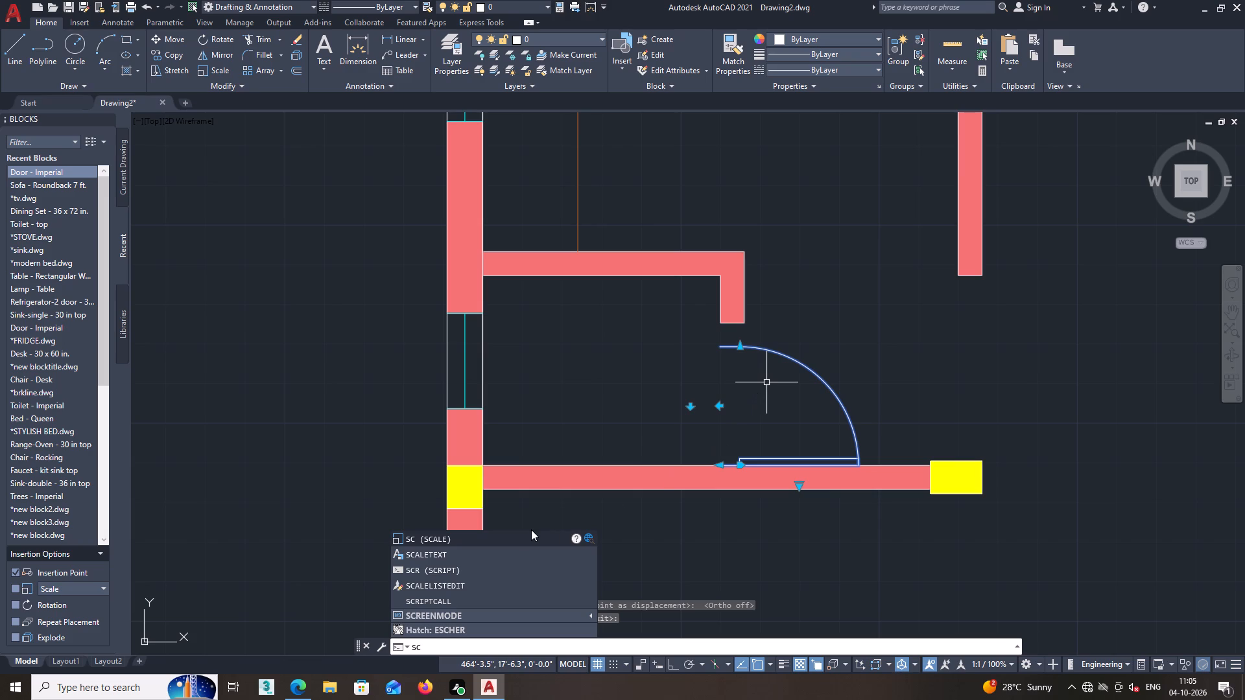
left_click(515, 534)
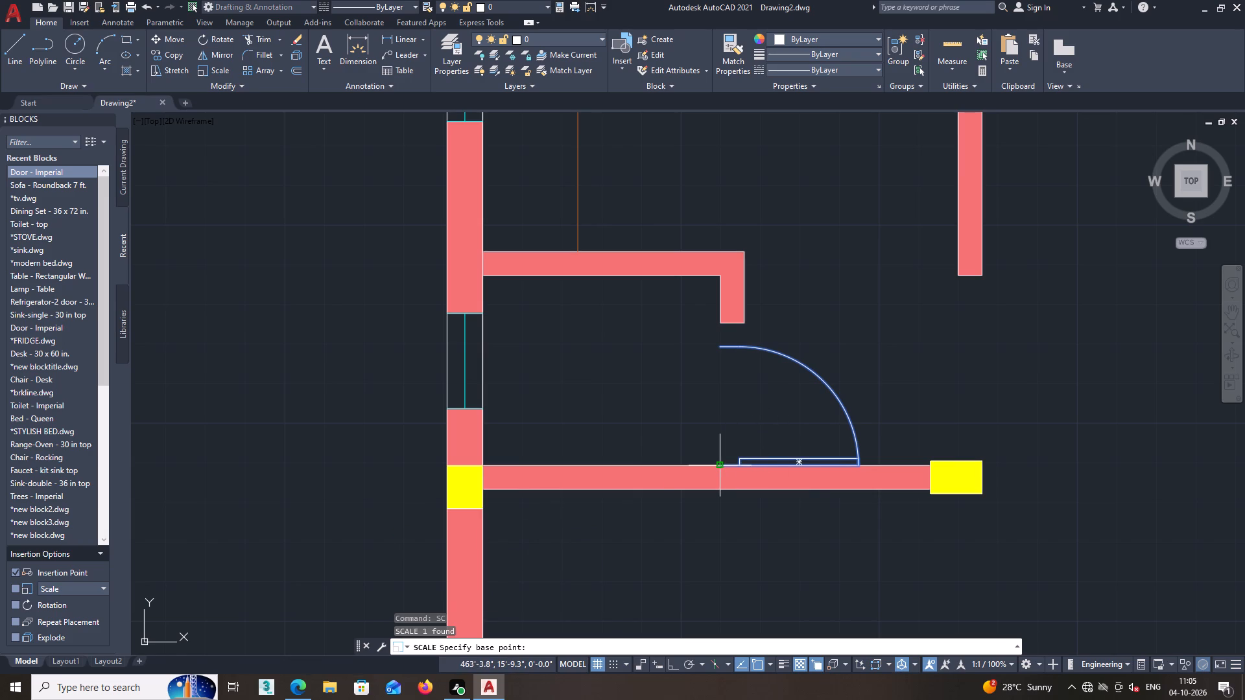
left_click(720, 465)
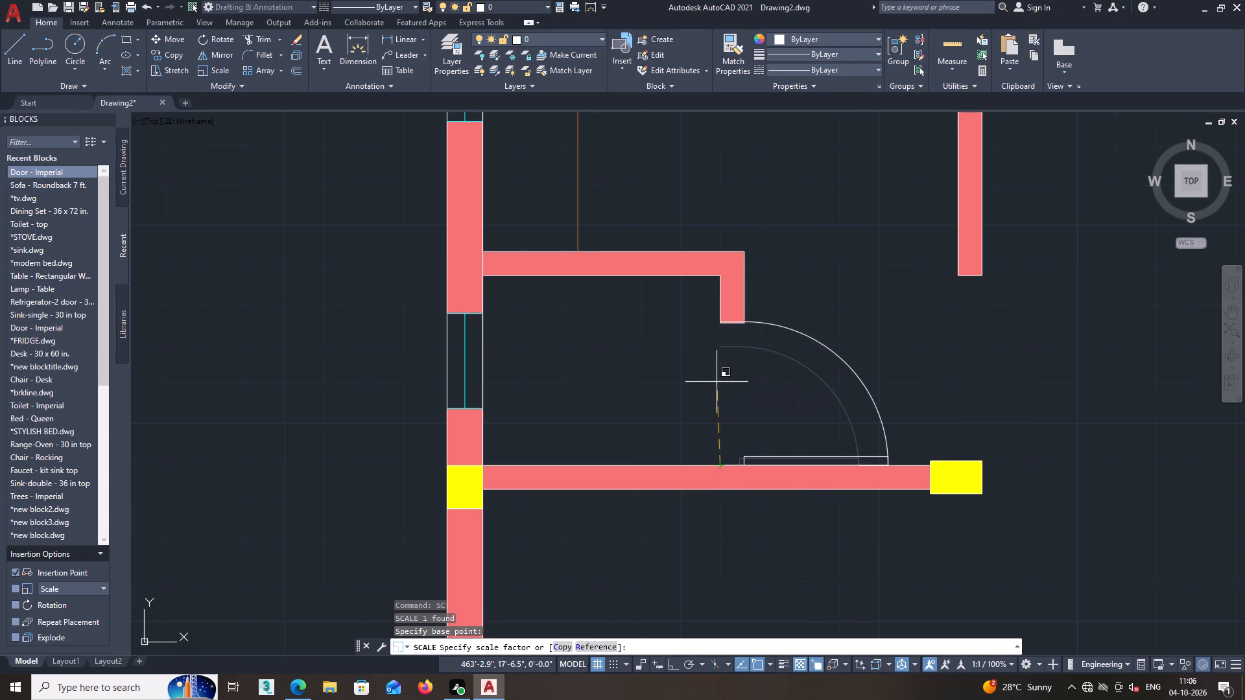
key("r")
key("Return")
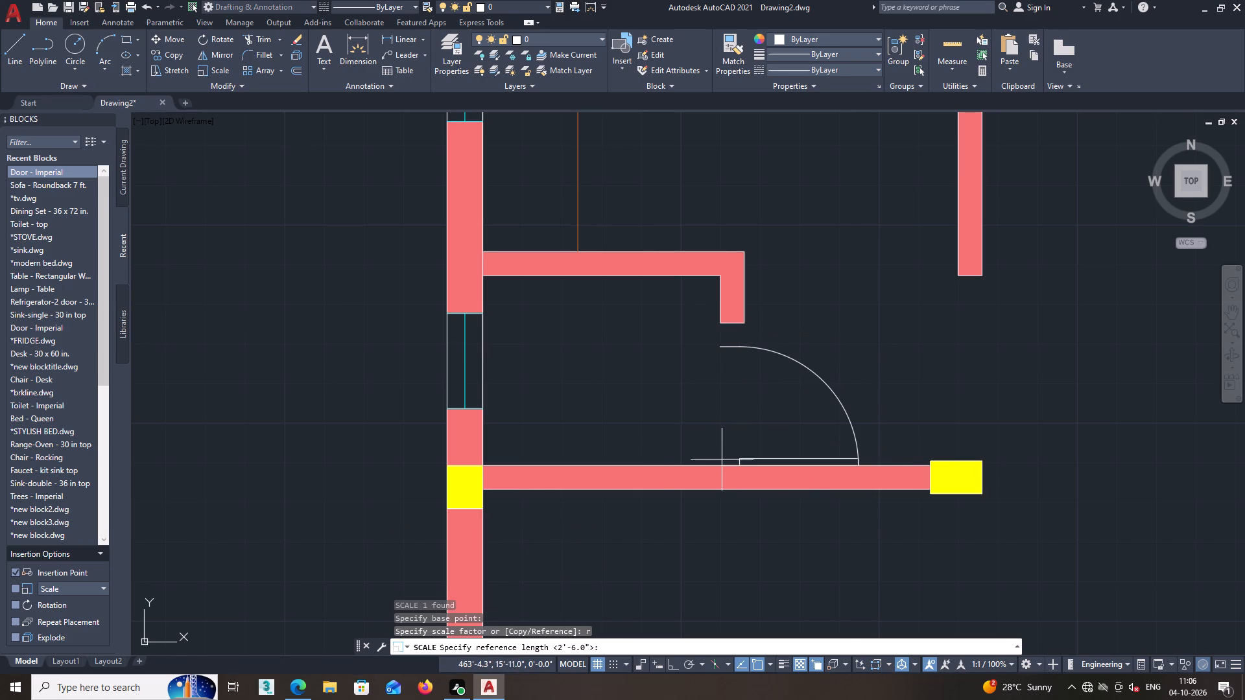
left_click(718, 465)
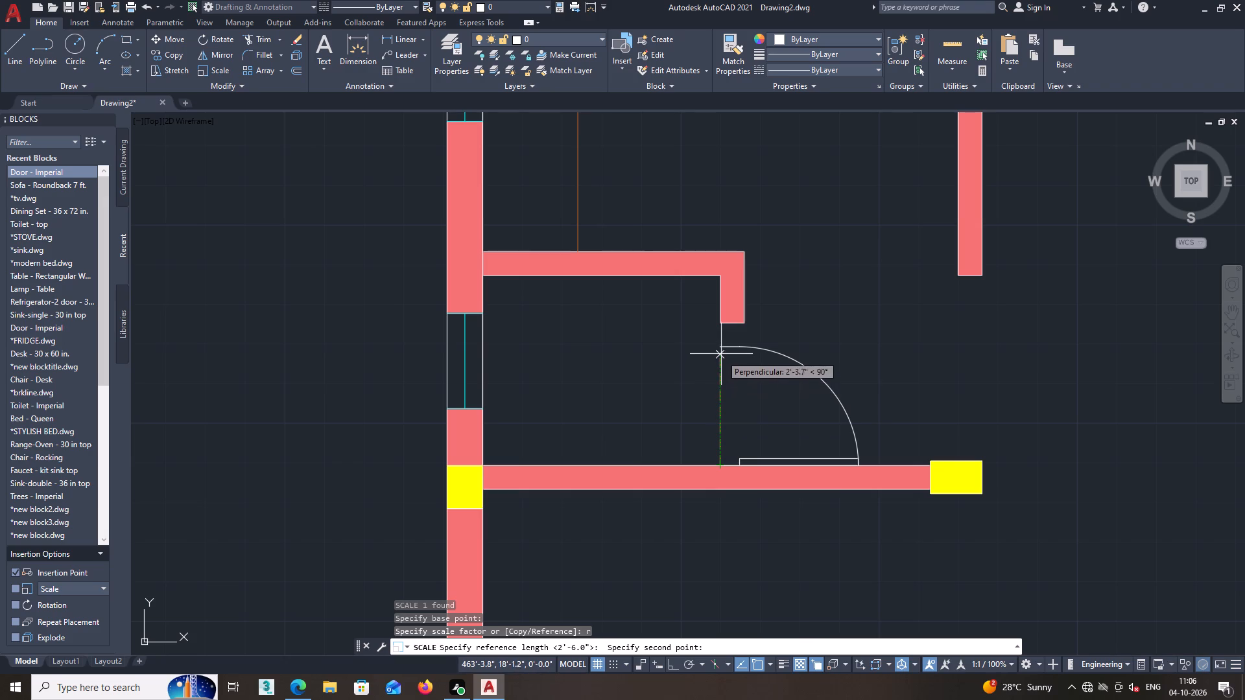
left_click(721, 348)
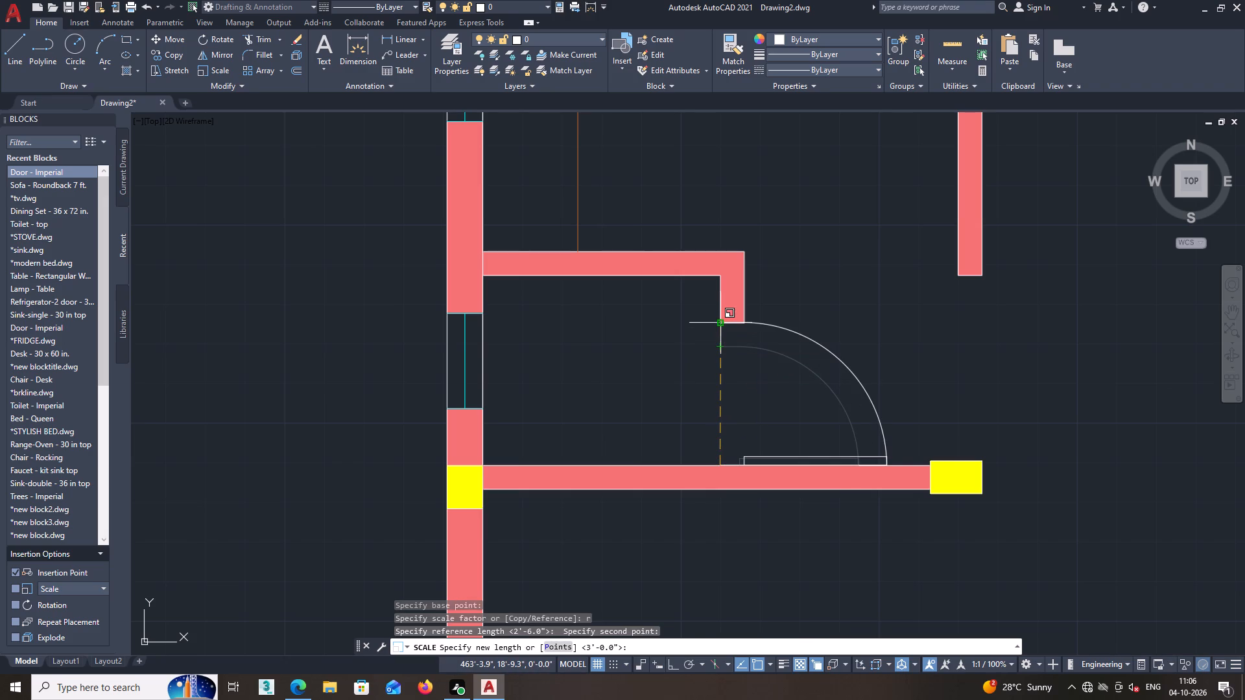
left_click(721, 324)
key("space")
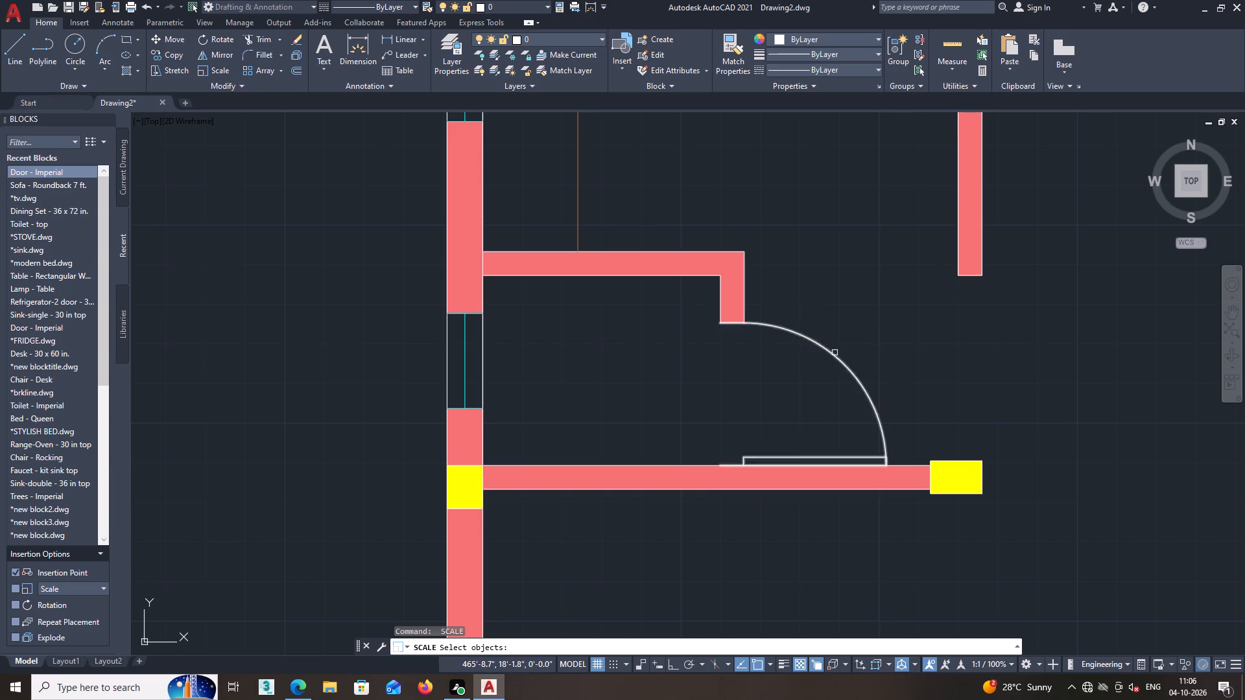
key("space")
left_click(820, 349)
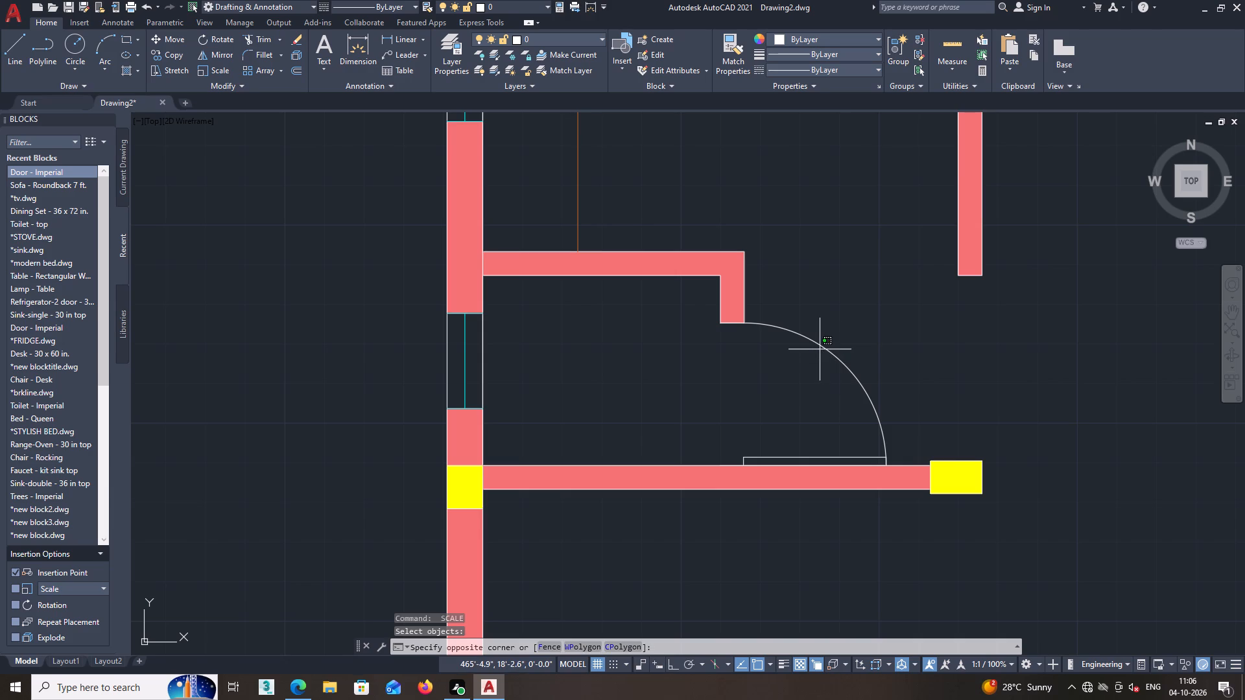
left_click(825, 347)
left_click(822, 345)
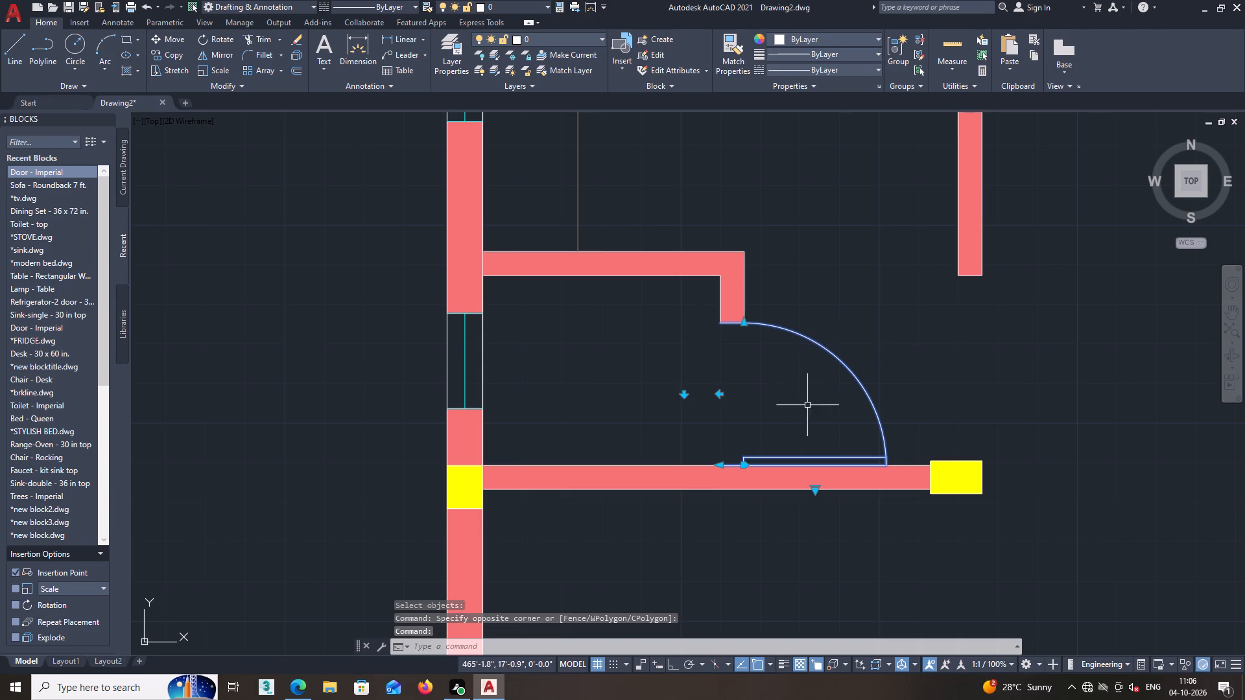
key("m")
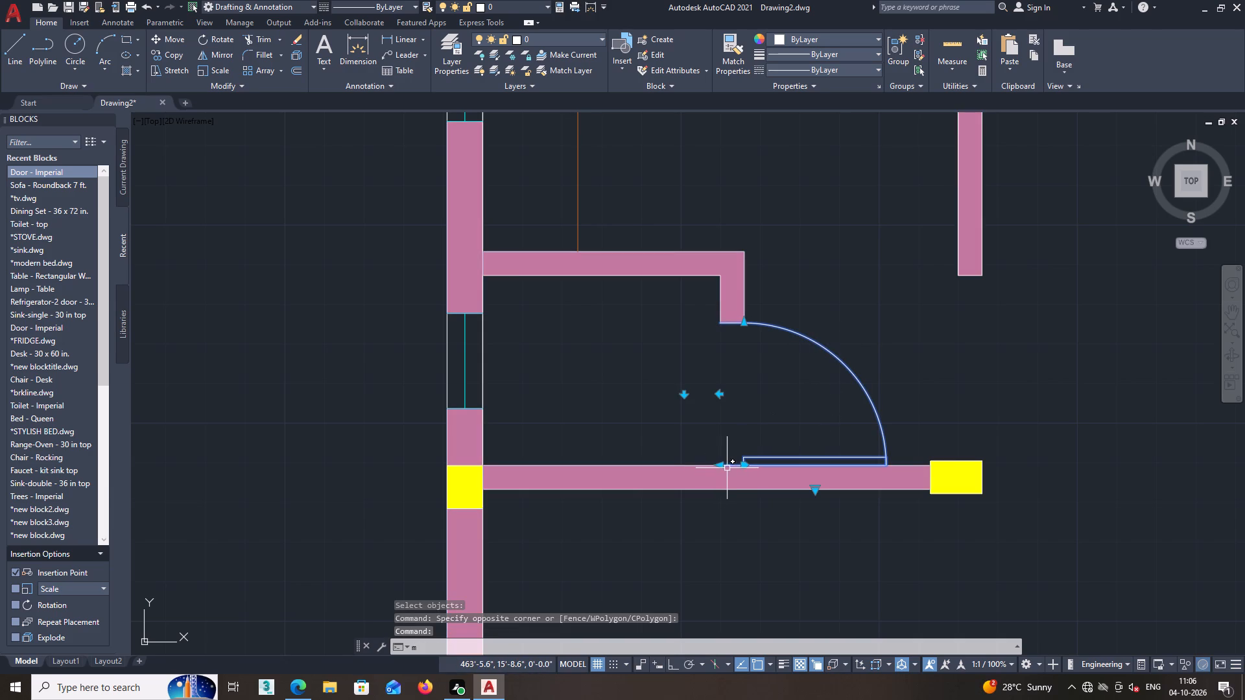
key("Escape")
Copy the fitted door by its lower hinge corner to the upper-left corner of the yellow column below the middle vertical wall's opening.
left_click(818, 344)
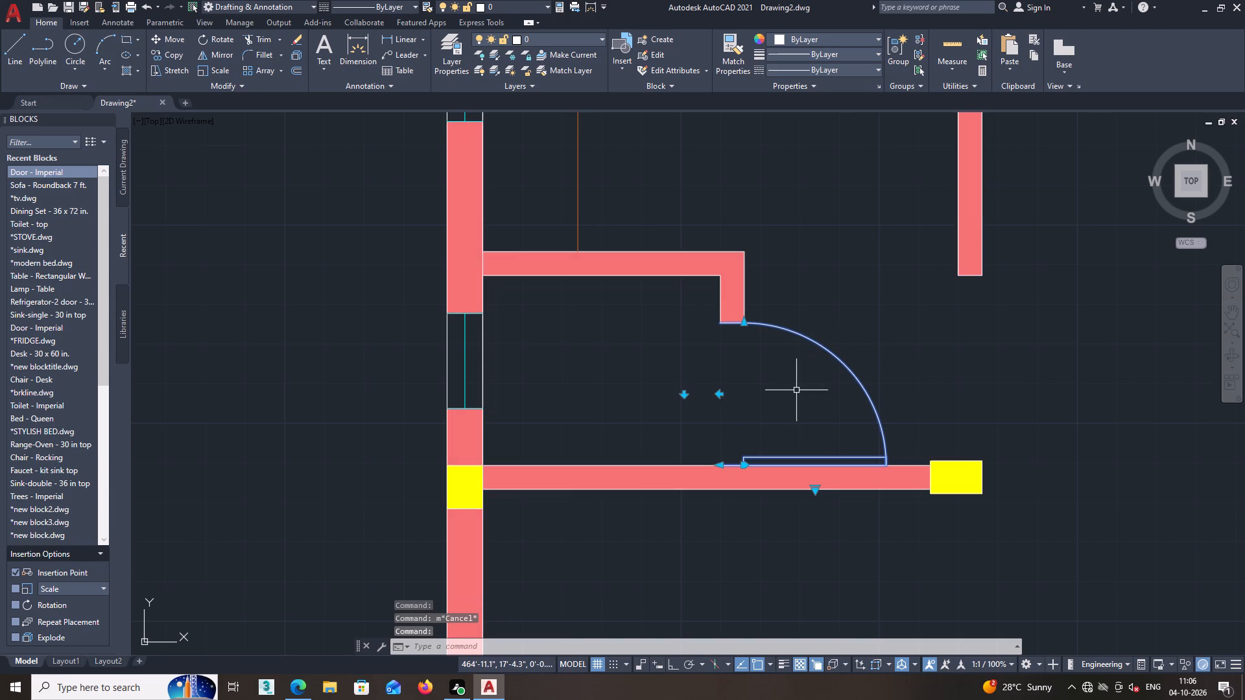
type("co")
key("Return")
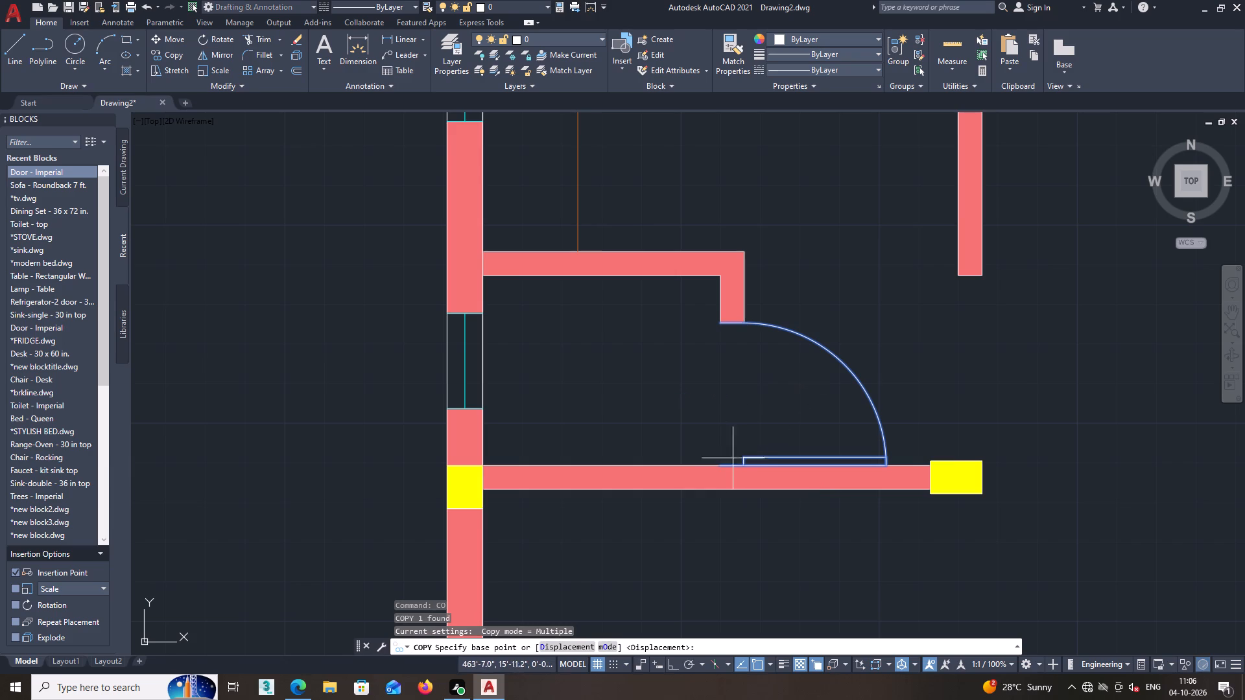
left_click(718, 467)
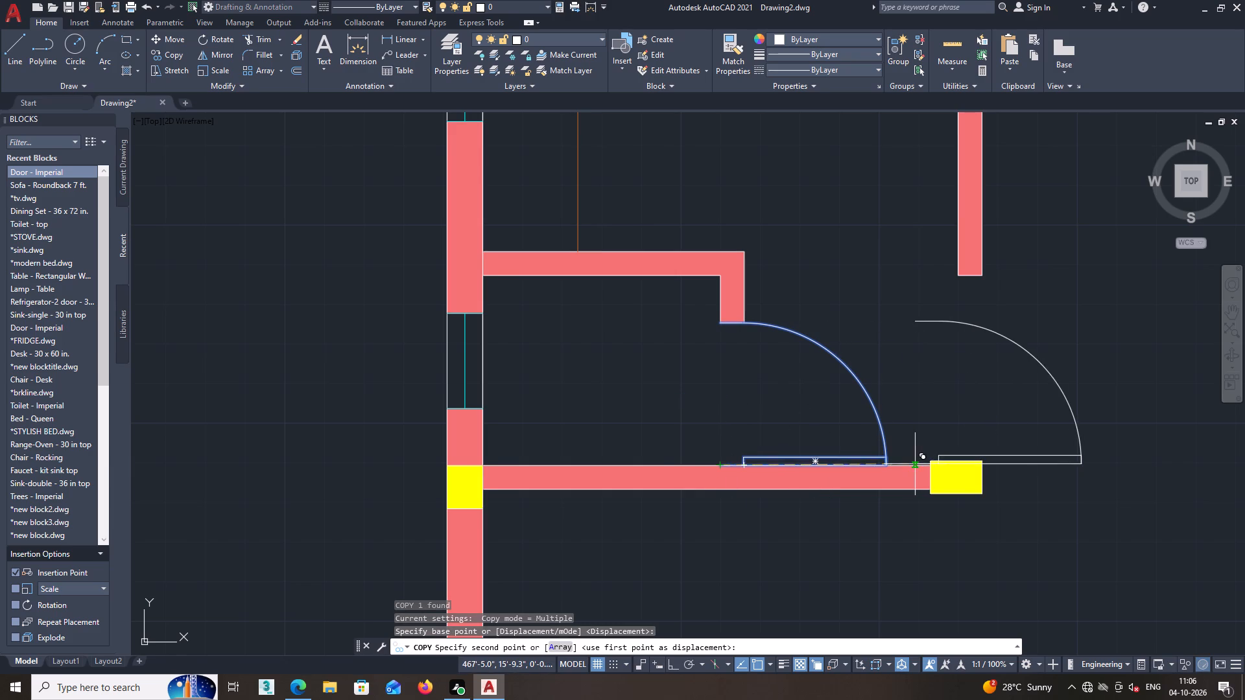
middle_click_drag(934, 463, 733, 465)
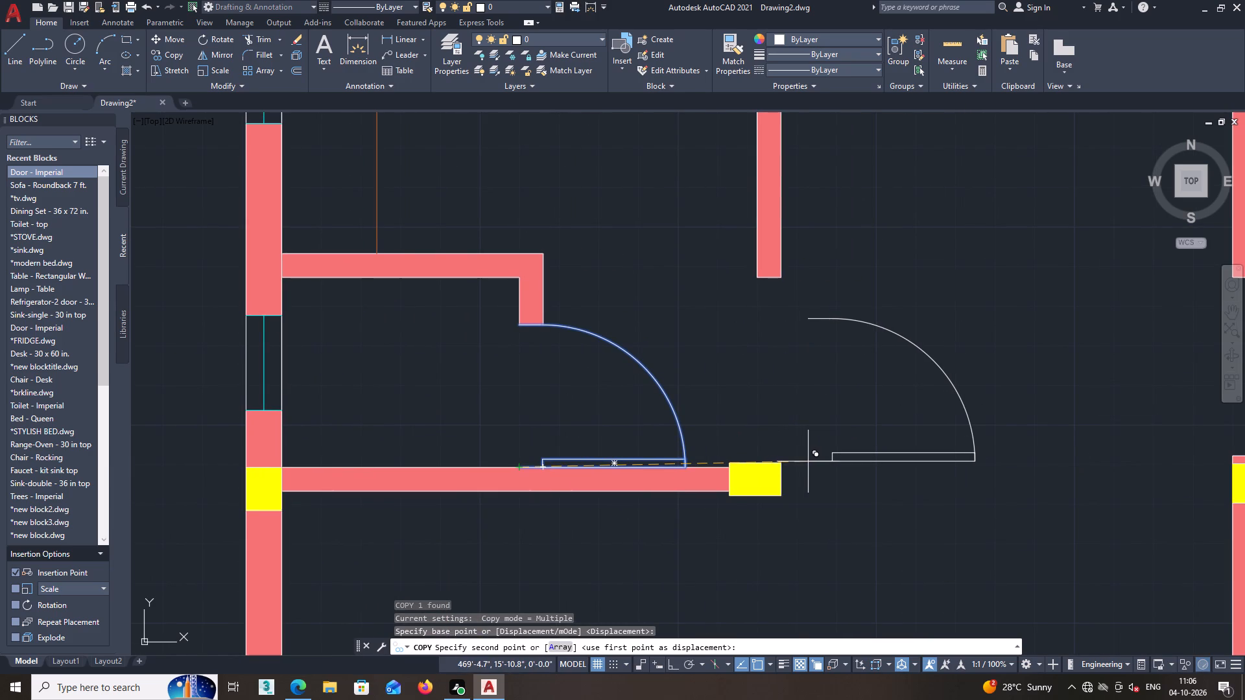
key("F8")
middle_click_drag(991, 464, 669, 460)
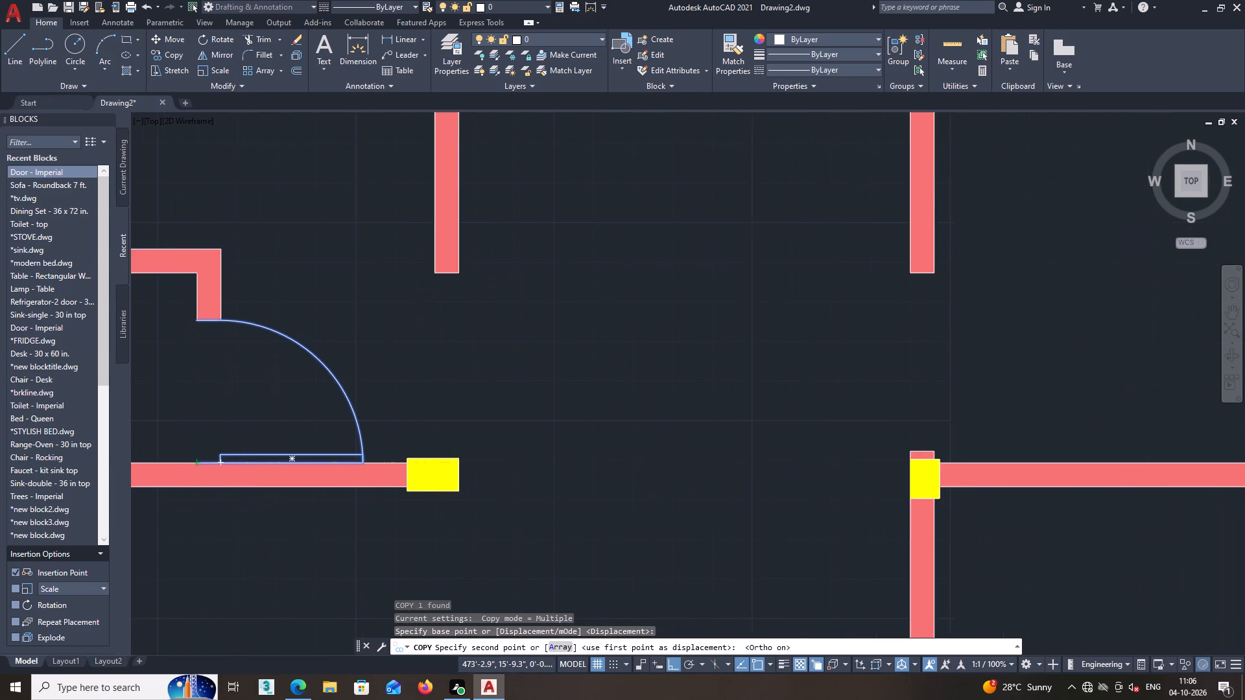
scroll(733, 437, "down", 1)
scroll(818, 445, "up", 2)
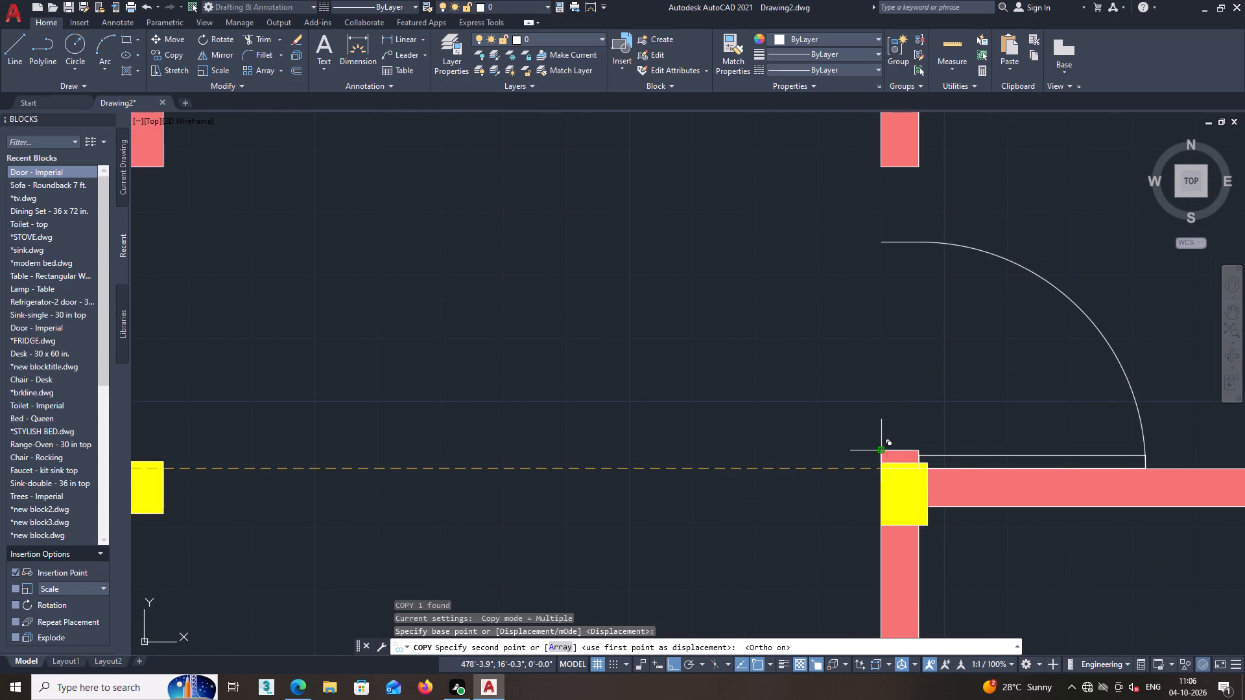
middle_click_drag(883, 449, 829, 460)
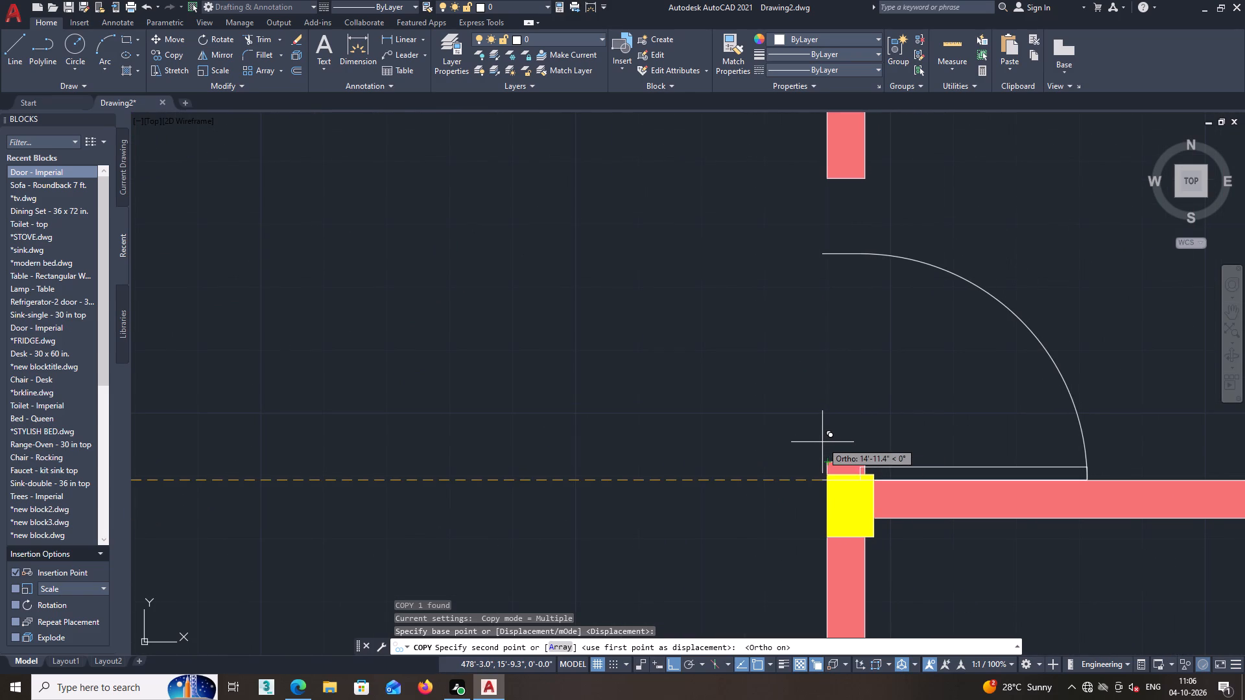
left_click(828, 475)
key("Escape")
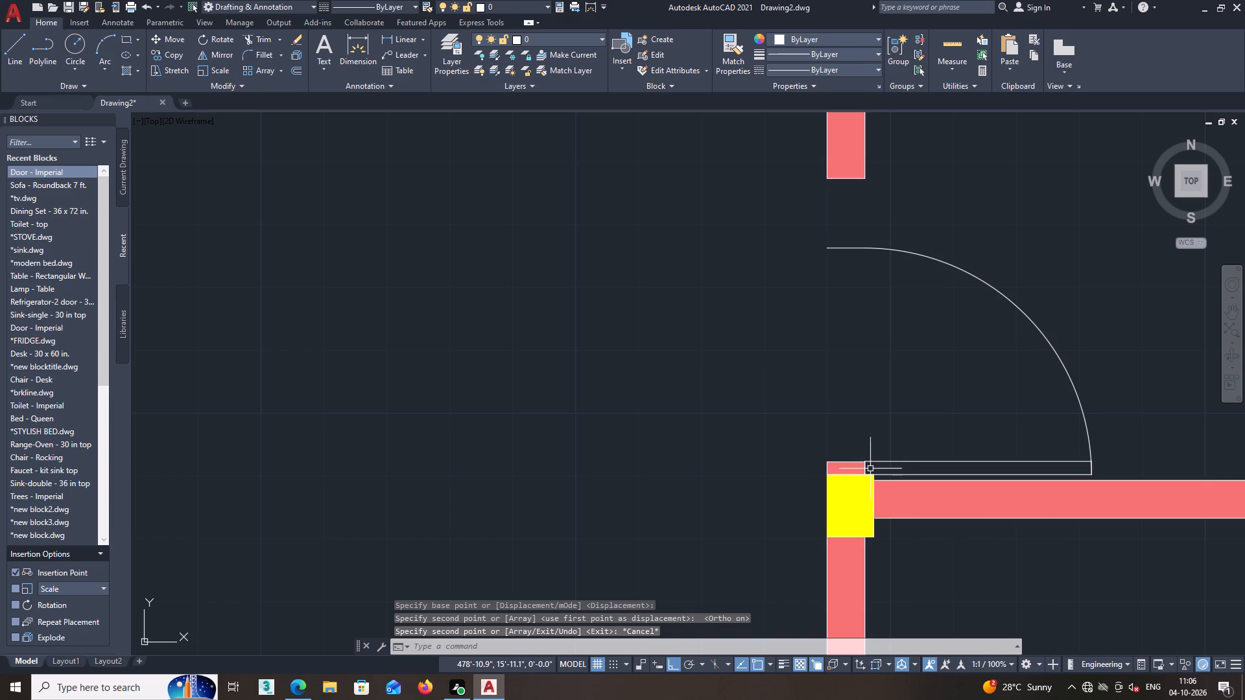
Move the new door copy up from the yellow column's corner to the upper-left corner of the wall stub above it.
left_click(870, 461)
key("m")
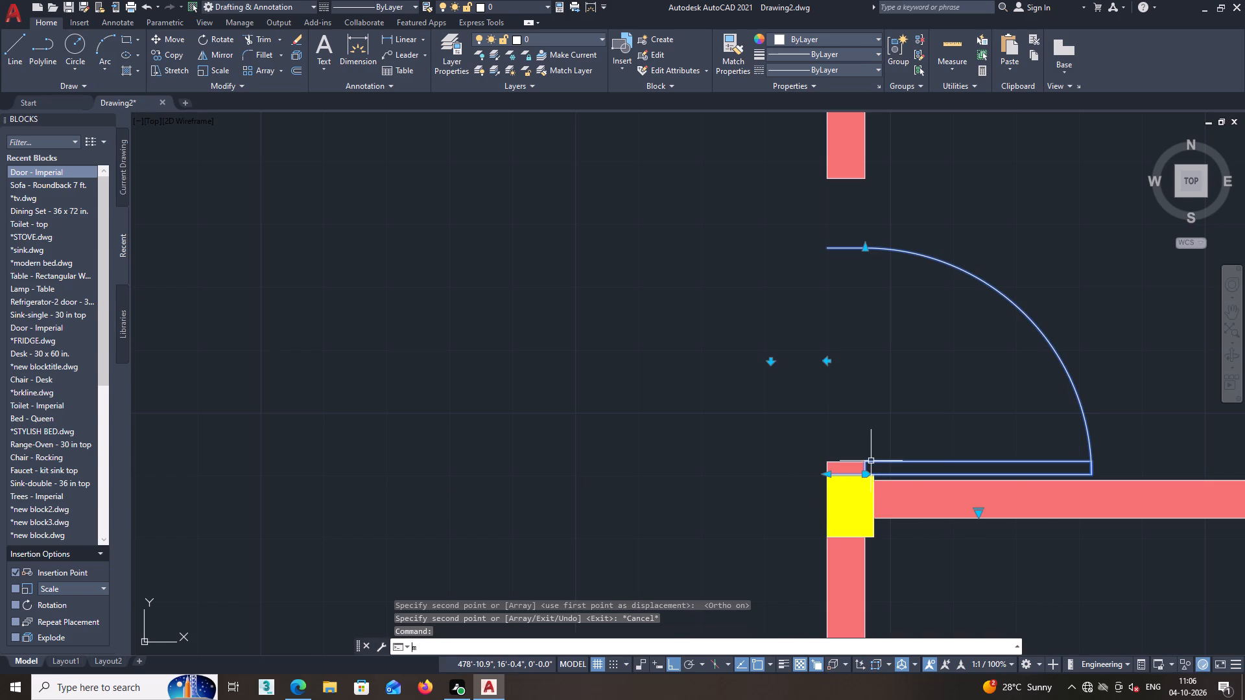
left_click(827, 476)
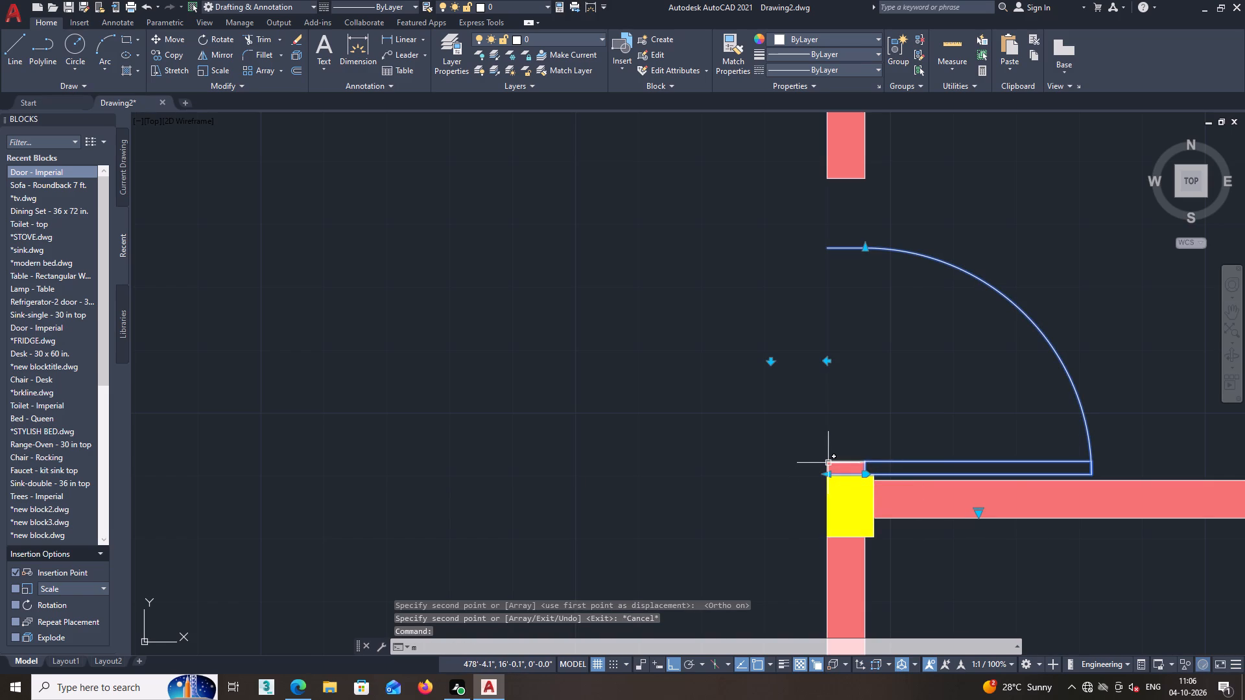
key("o")
key("Return")
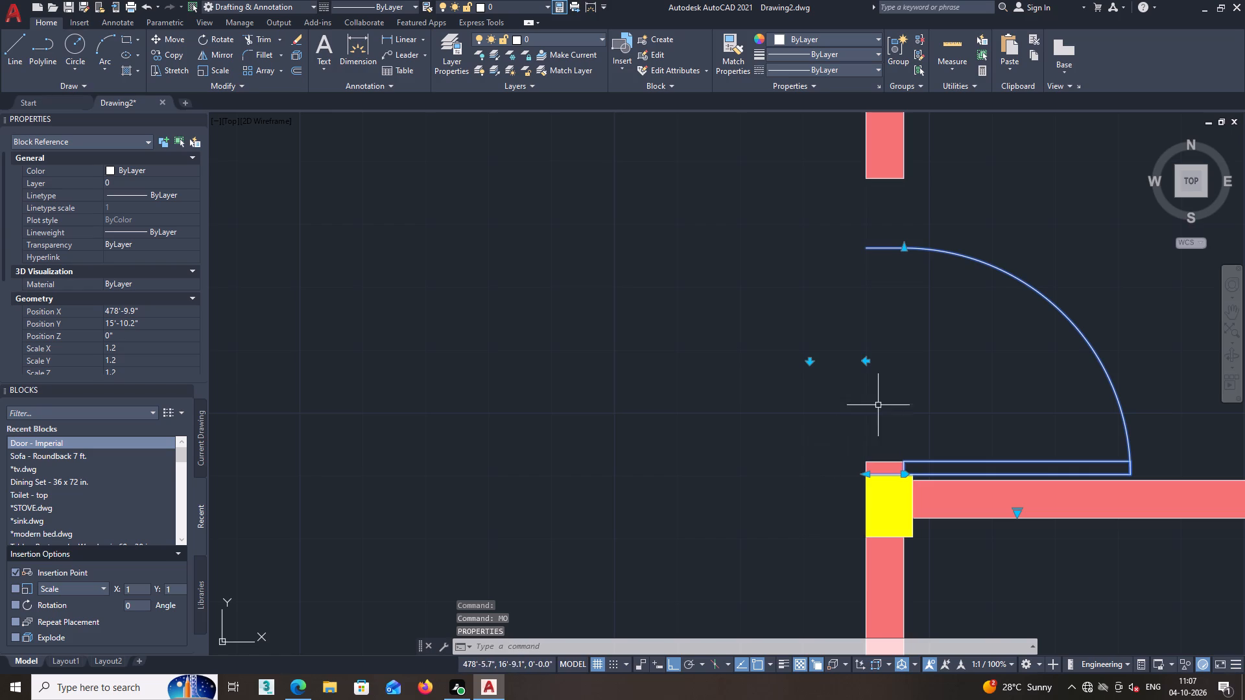
scroll(888, 379, "down", 2)
right_click(916, 310)
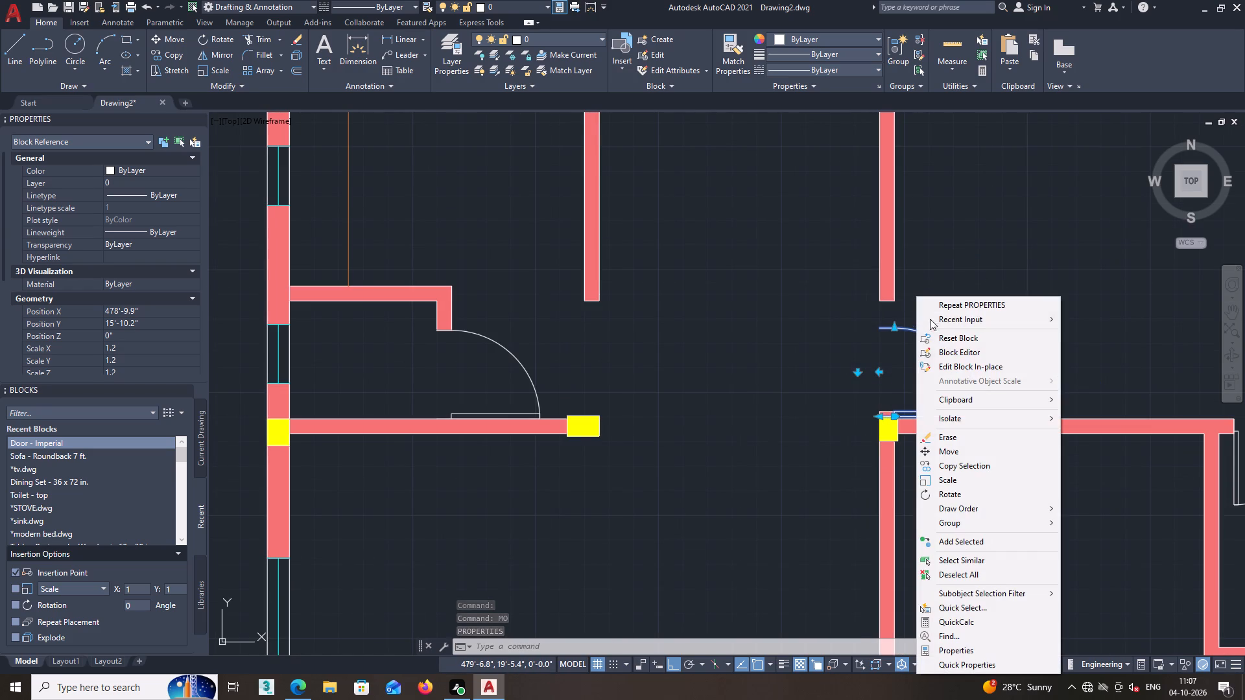
left_click(940, 450)
scroll(892, 440, "up", 1)
middle_click_drag(888, 439, 753, 445)
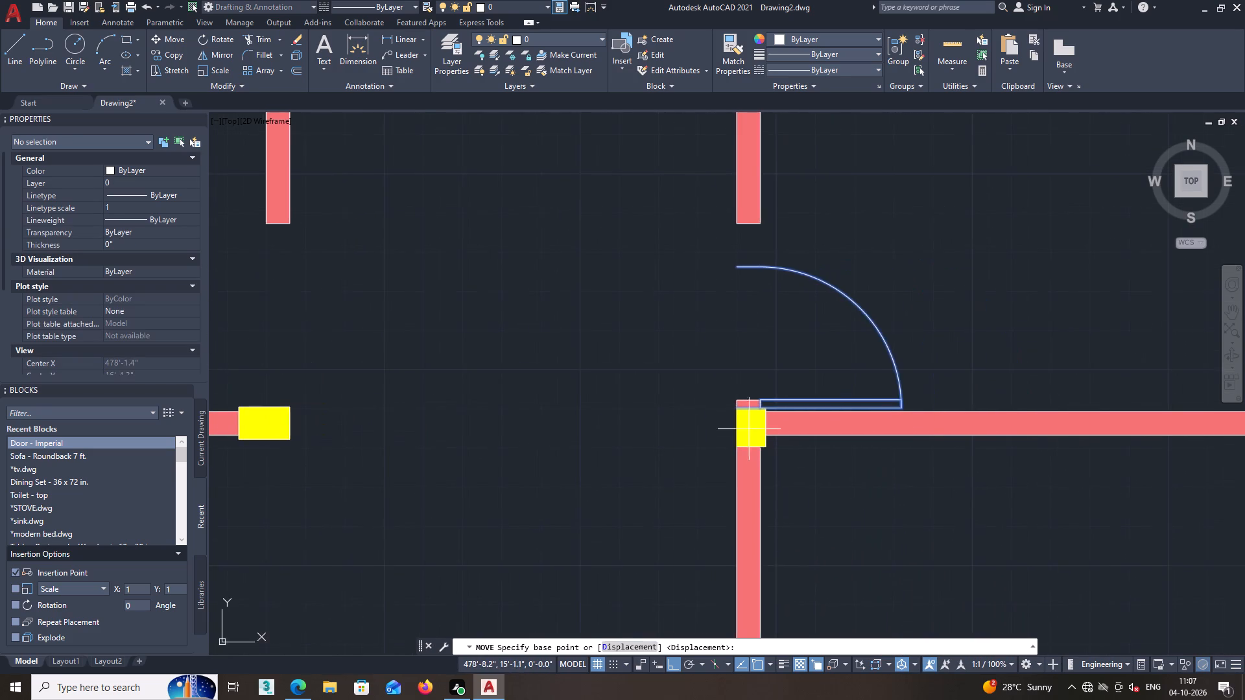
scroll(715, 408, "up", 2)
left_click(766, 412)
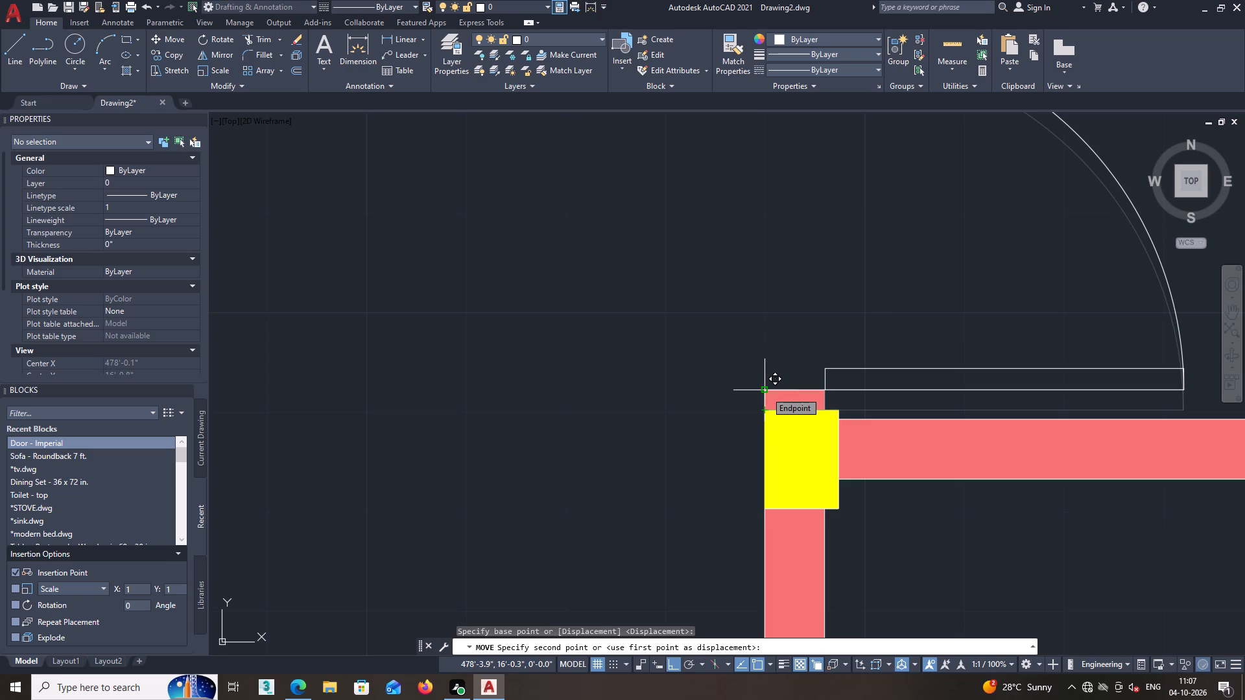
left_click(766, 391)
Scale the door in the middle vertical wall's opening by reference about its lower hinge corner to reach the upper wall's lower-left corner.
scroll(791, 382, "down", 3)
middle_click_drag(866, 374, 850, 395)
middle_click_drag(837, 362, 742, 368)
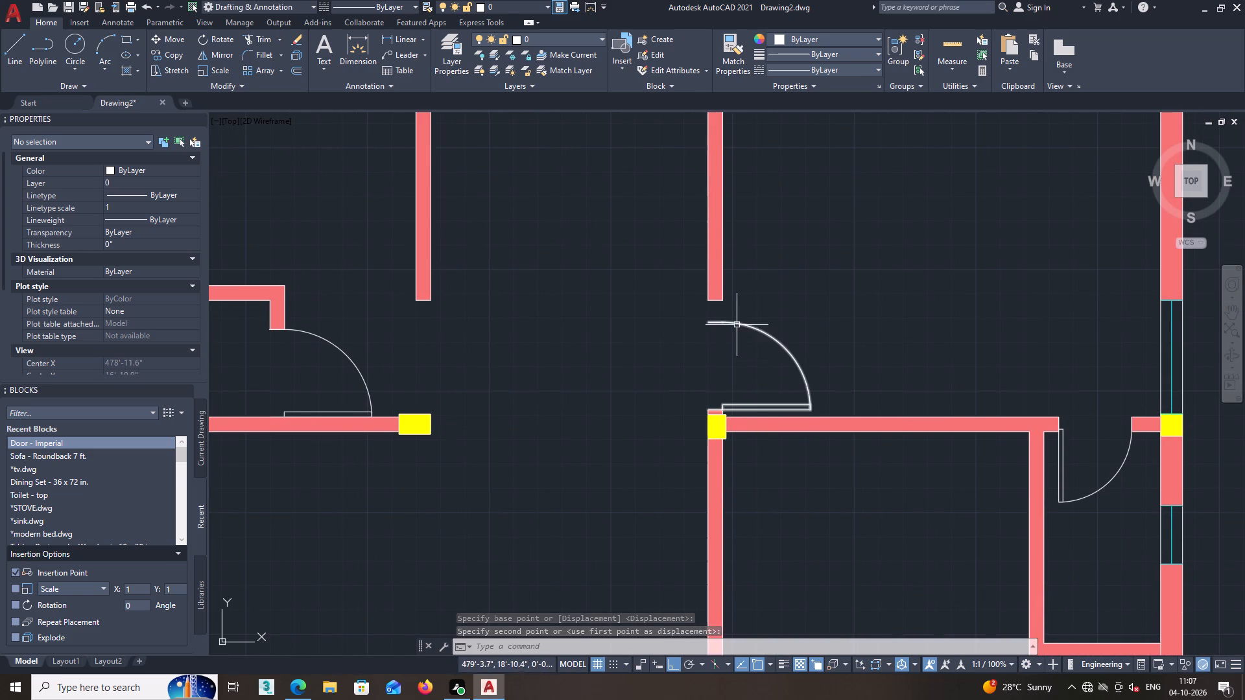
left_click(734, 323)
key("s")
key("c")
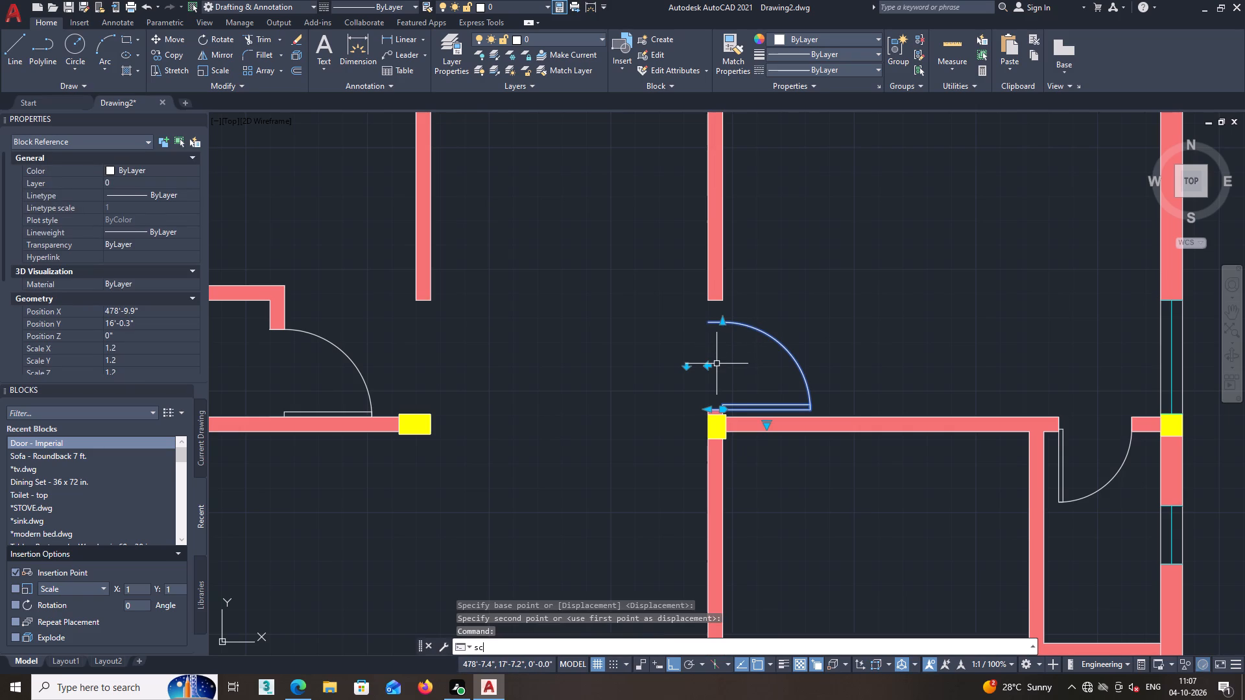
key("Return")
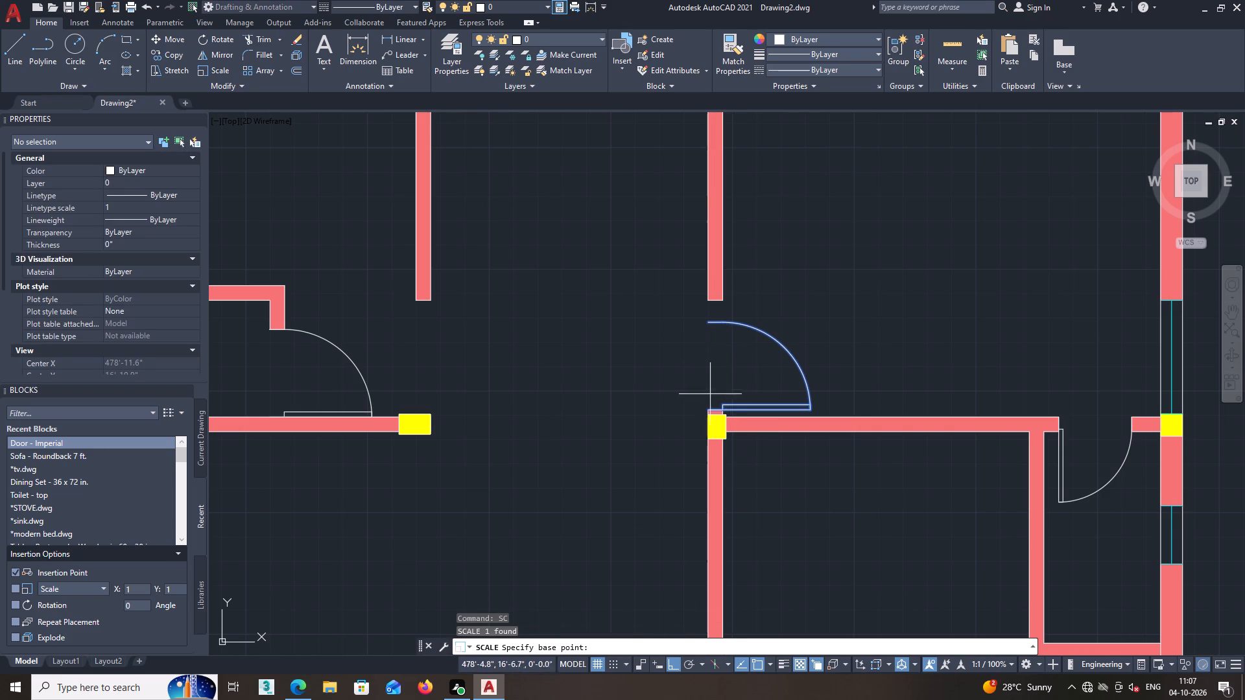
scroll(710, 395, "up", 2)
left_click(700, 435)
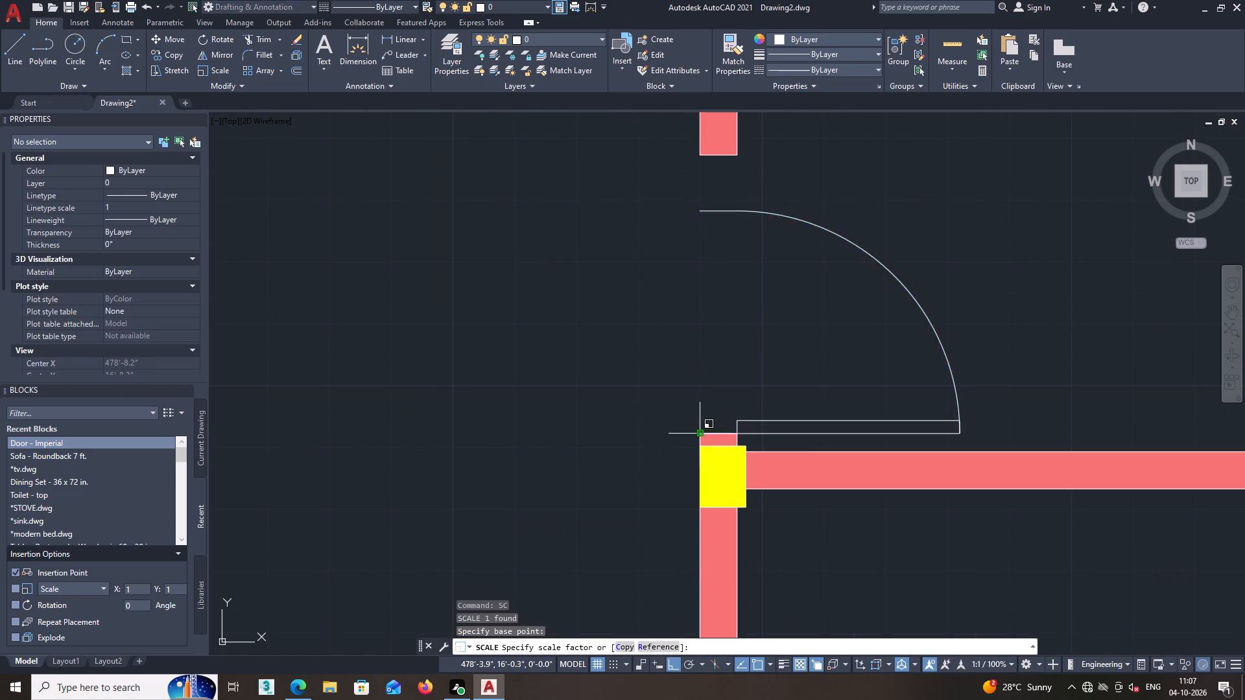
key("r")
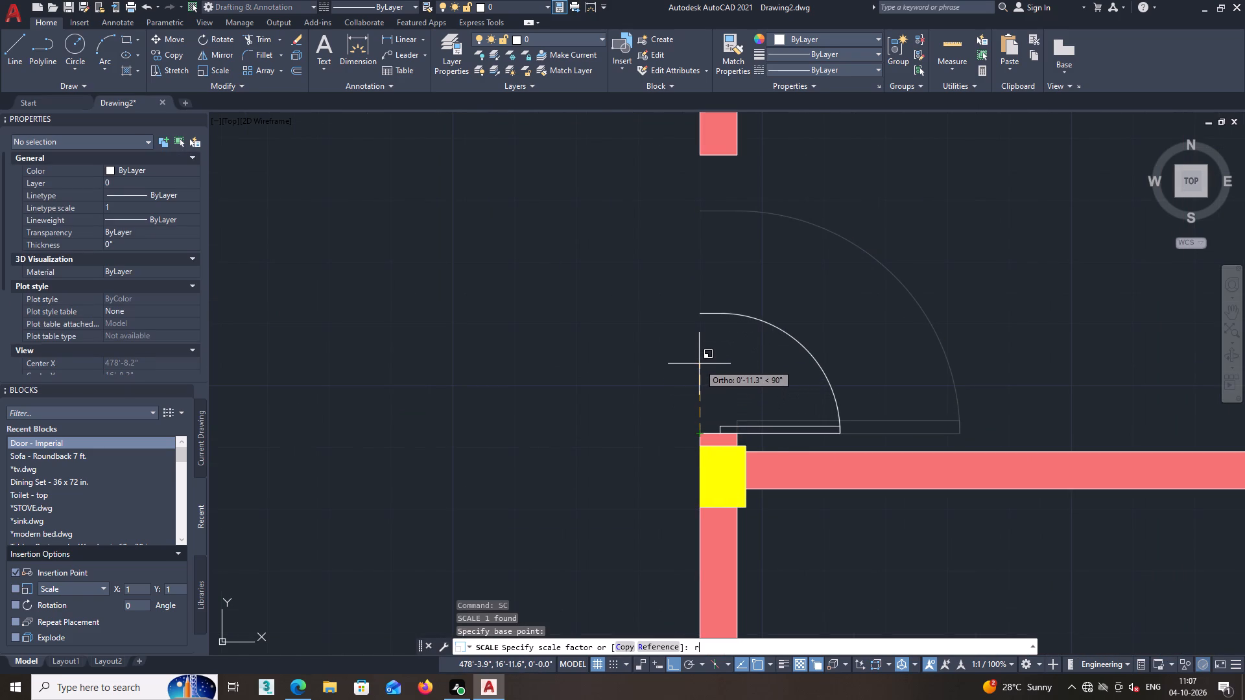
key("Return")
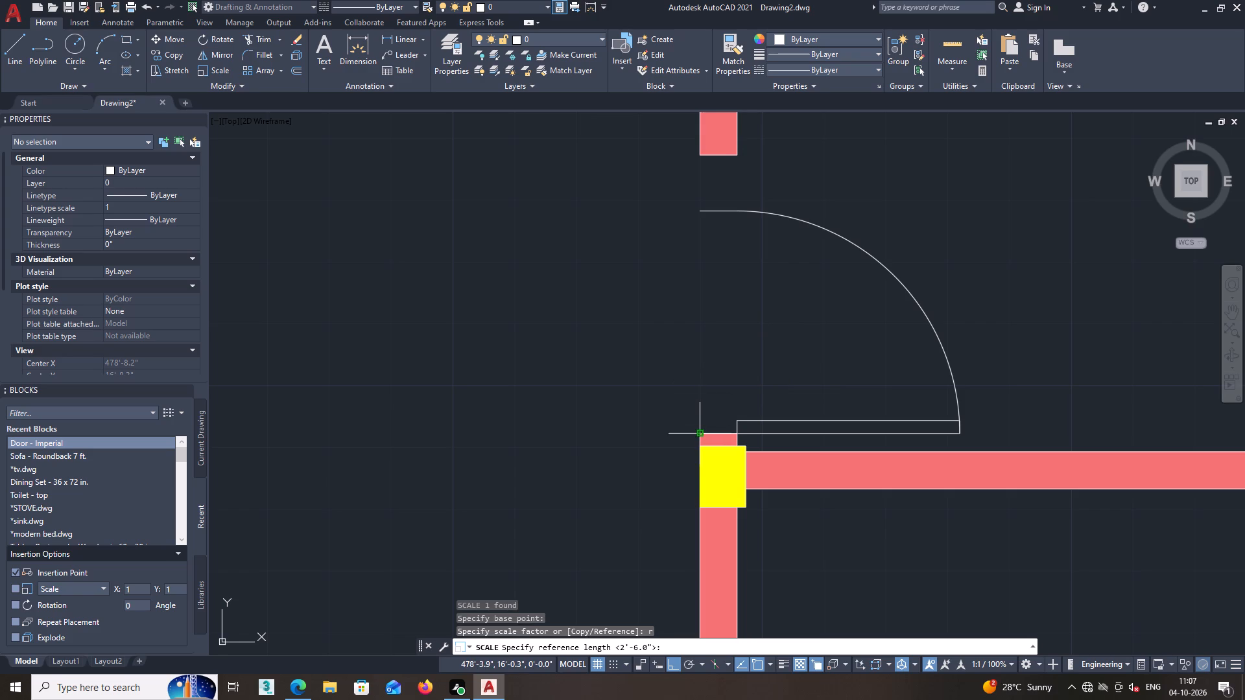
left_click(698, 434)
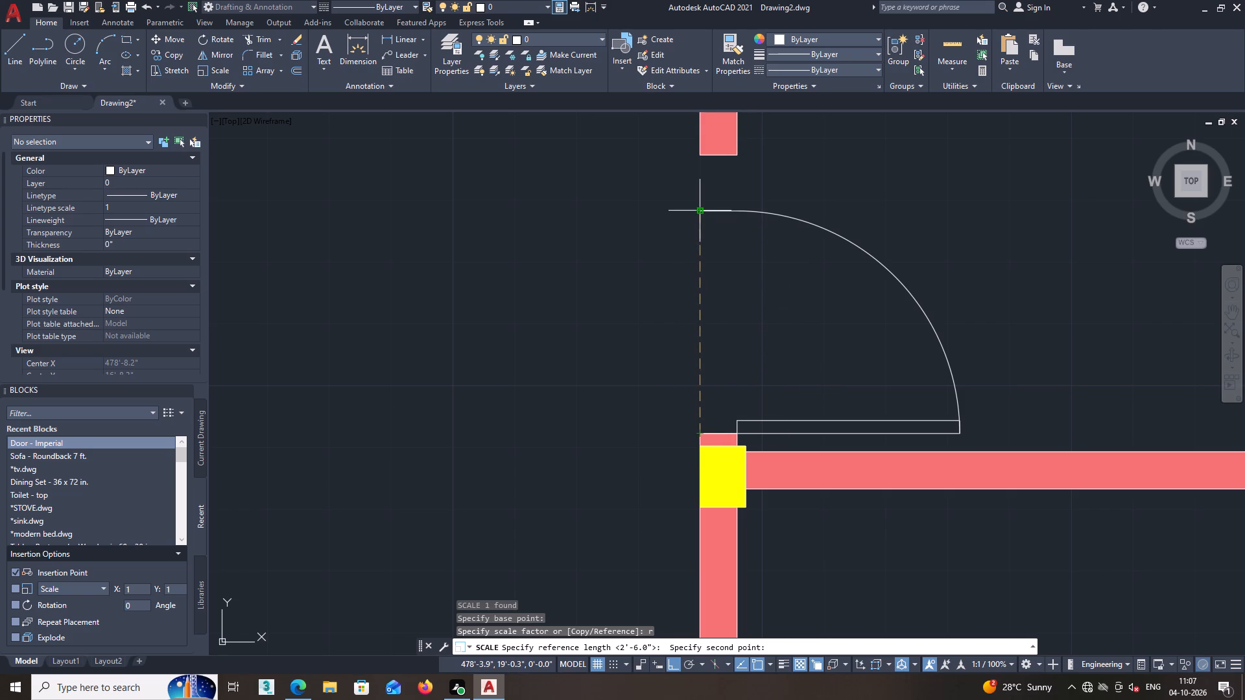
left_click(700, 210)
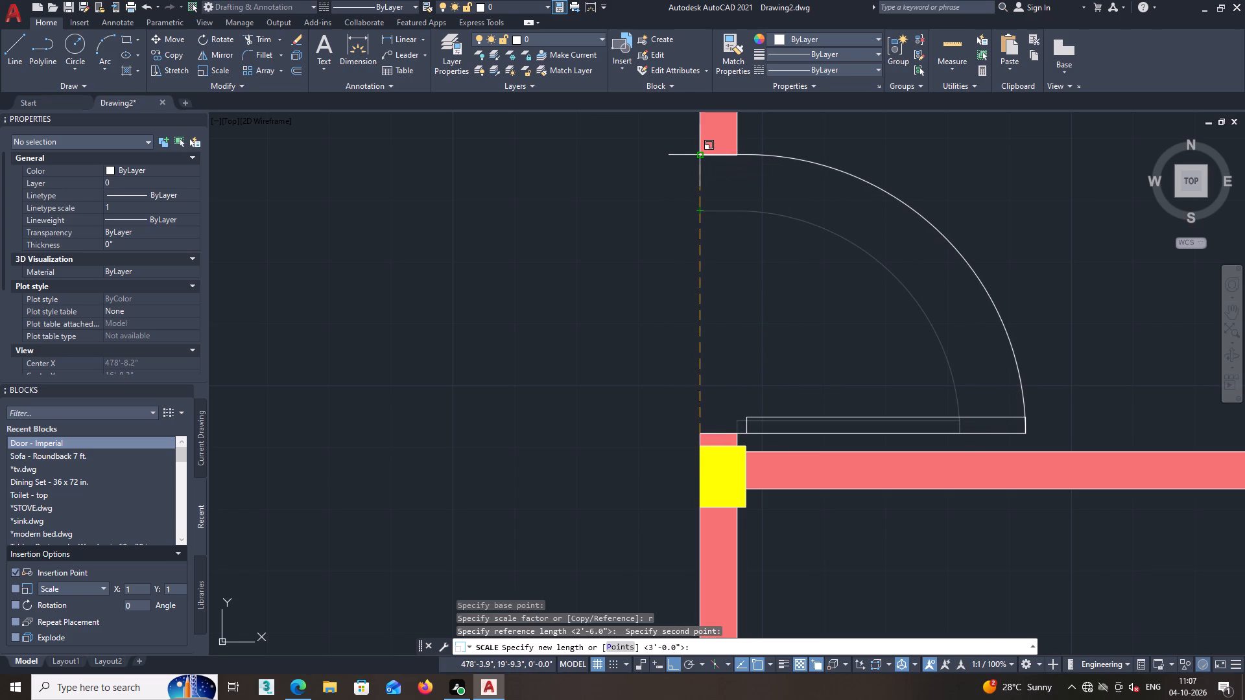
left_click(699, 155)
Flip the spare door outside the plan so its leaf lies along the top and its swing faces downward.
scroll(698, 202, "down", 5)
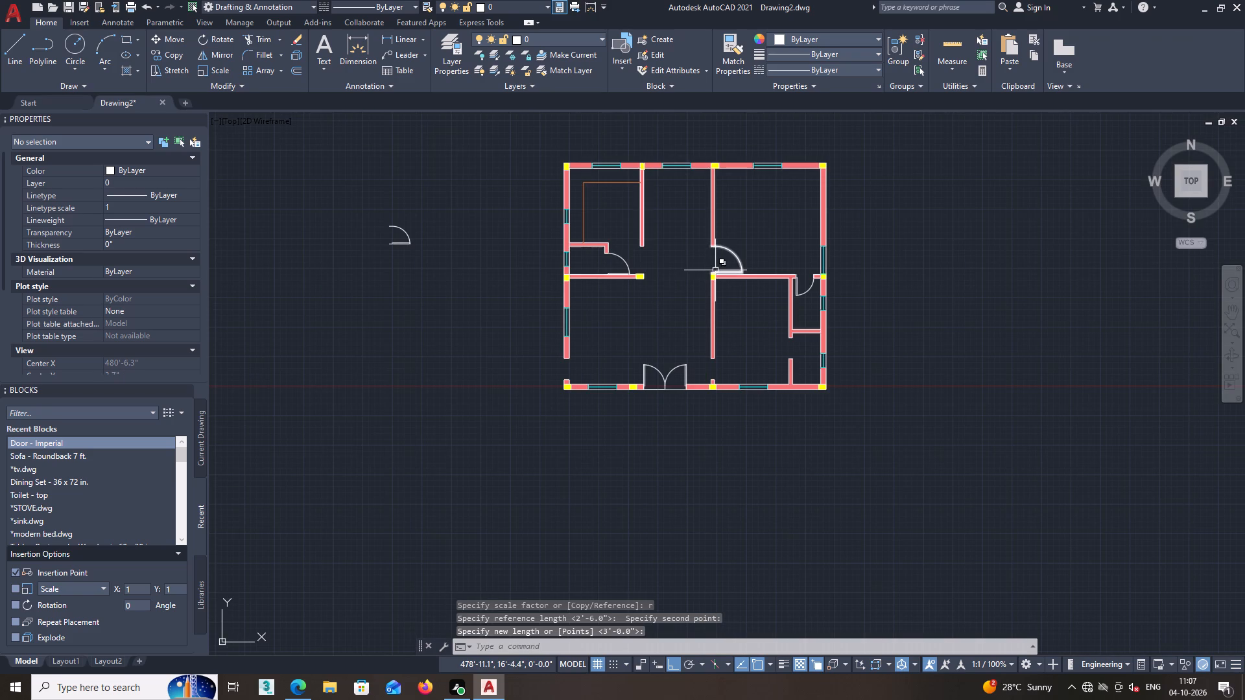
scroll(716, 318, "down", 1)
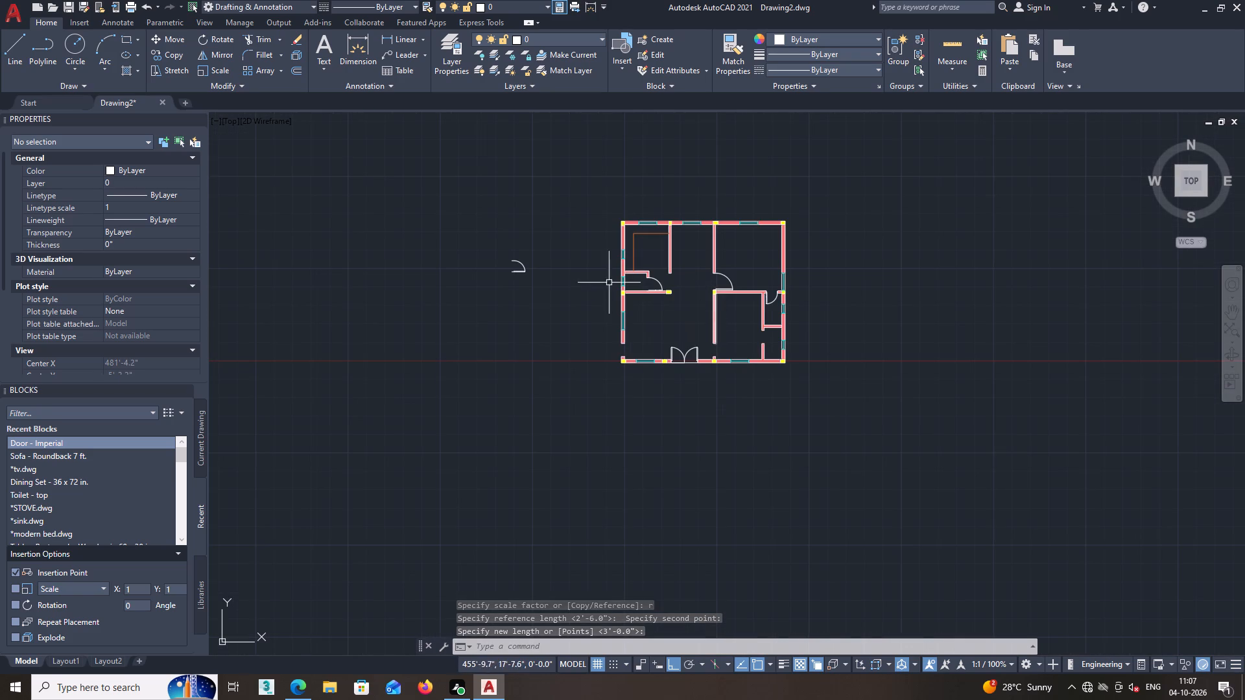
middle_click_drag(588, 288, 605, 301)
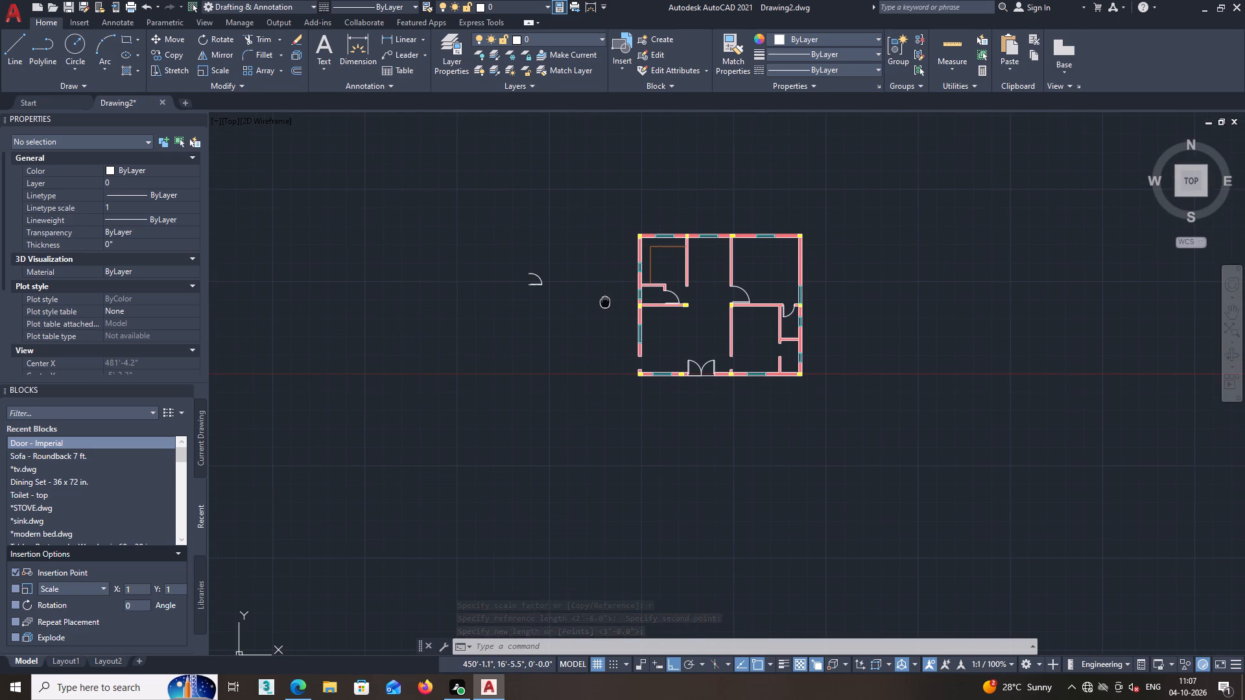
middle_click_drag(605, 301, 596, 305)
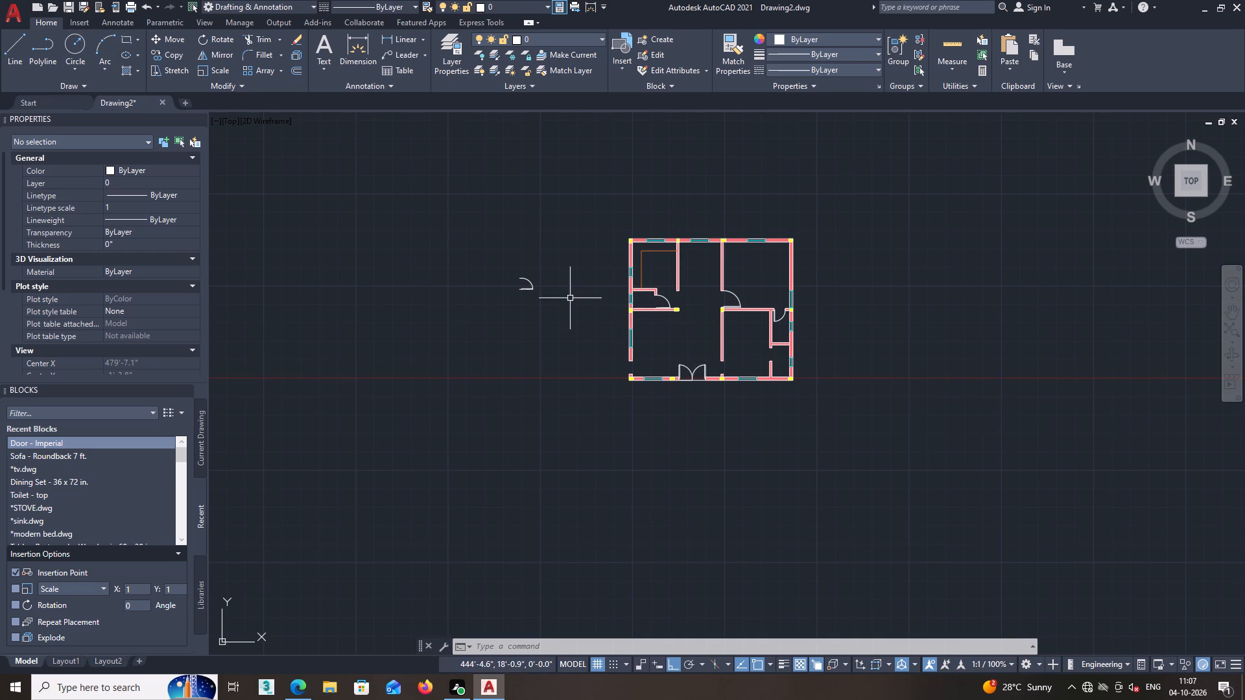
middle_click_drag(573, 305, 608, 358)
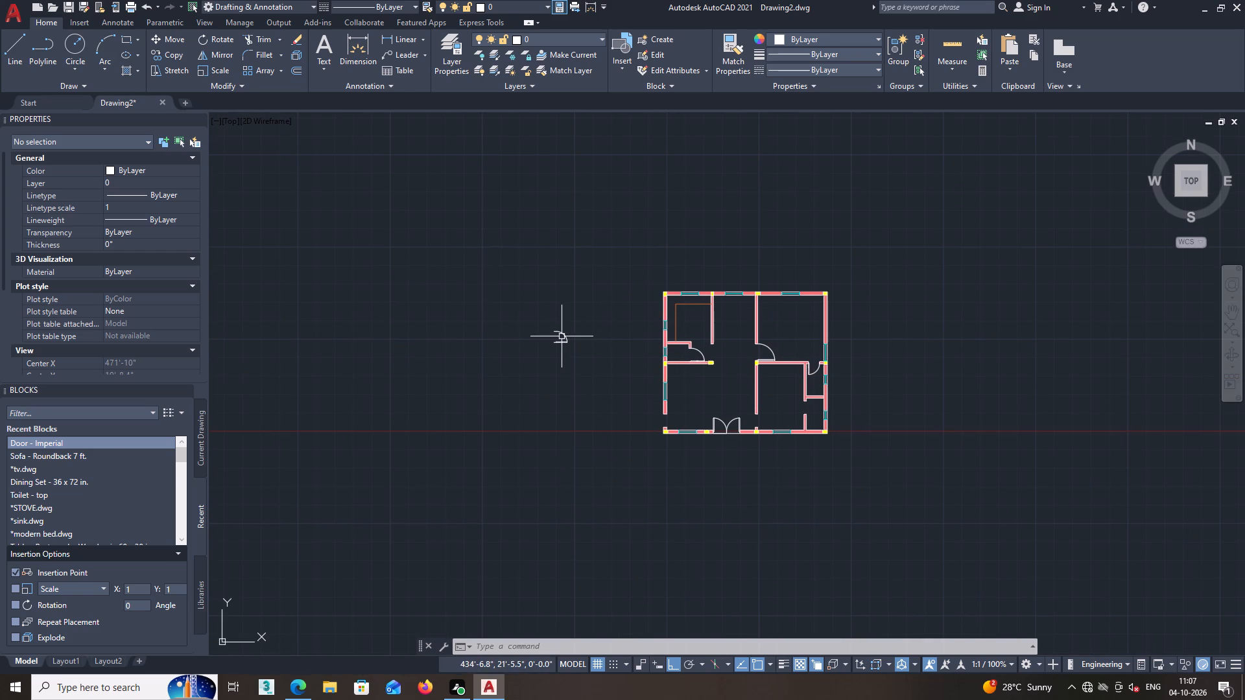
scroll(558, 349, "up", 2)
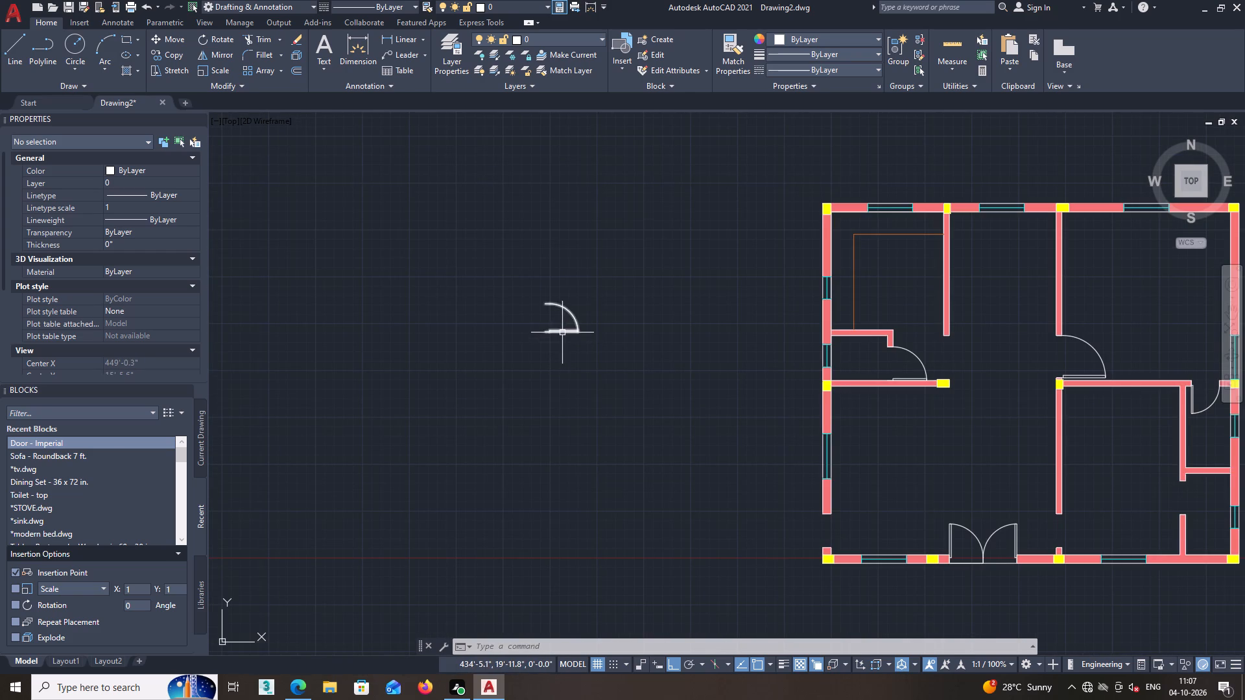
left_click(562, 332)
scroll(544, 317, "up", 2)
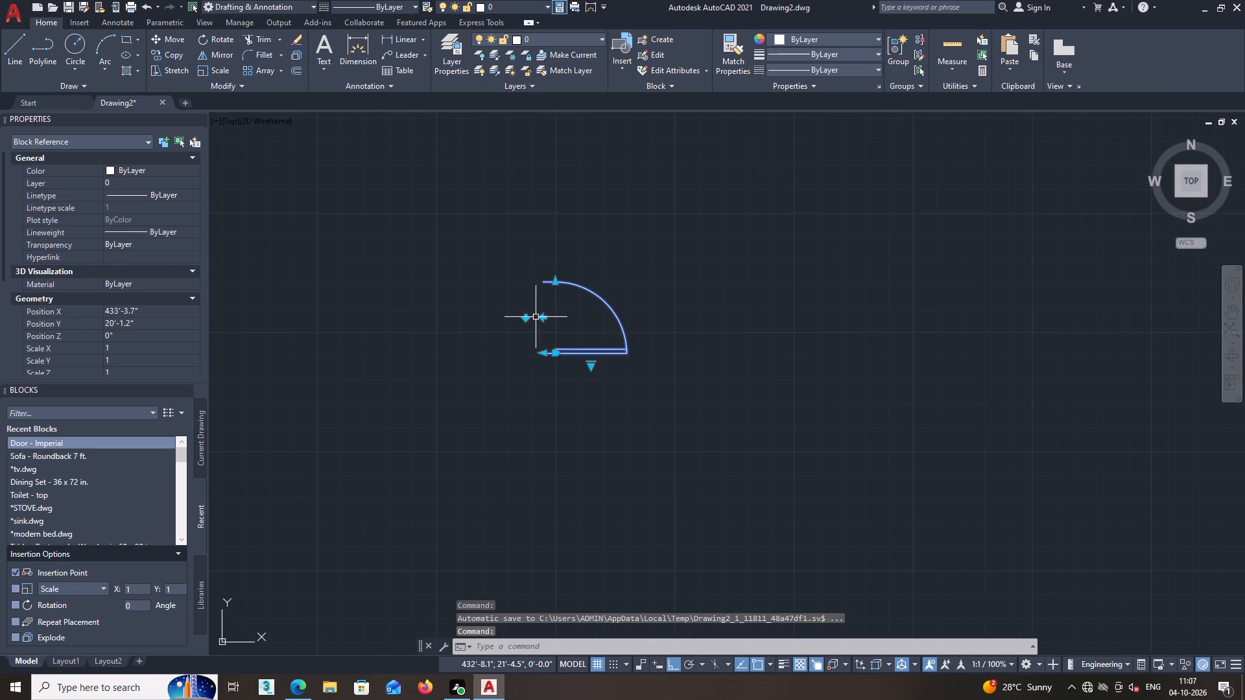
left_click(527, 317)
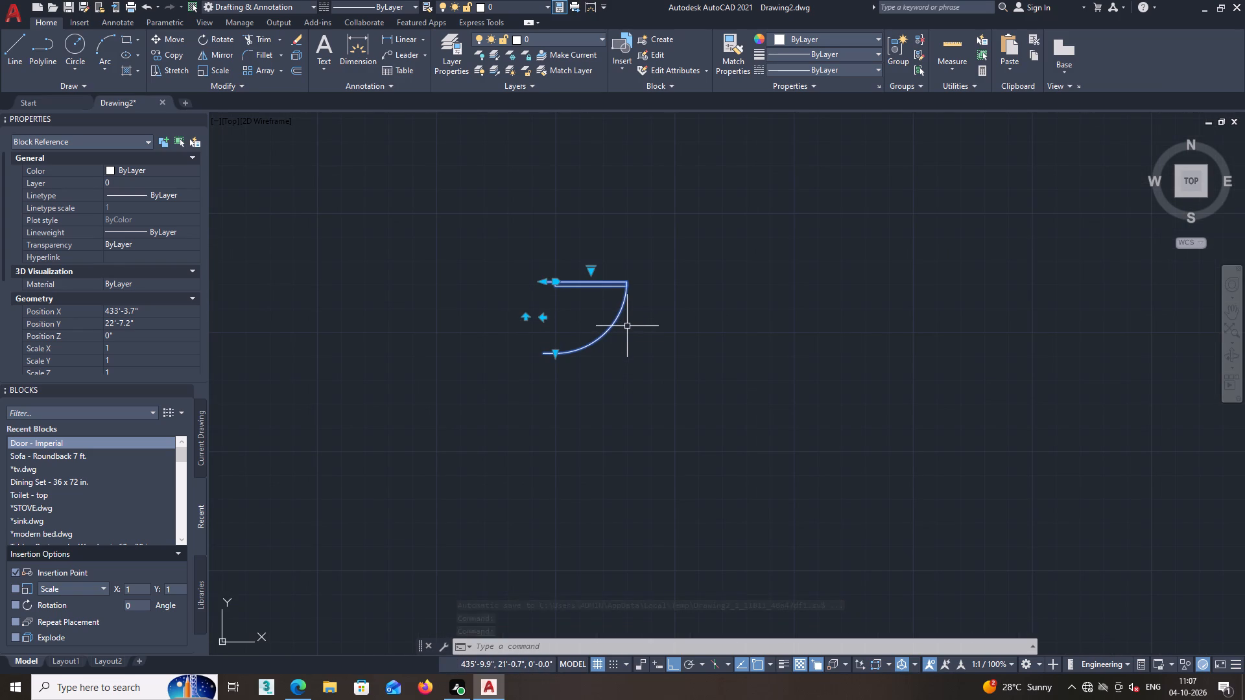
Copy the flipped spare door by its upper hinge corner to the lower-left corner of the wall end above the lower-right room's opening, with Ortho off.
type("co")
key("Return")
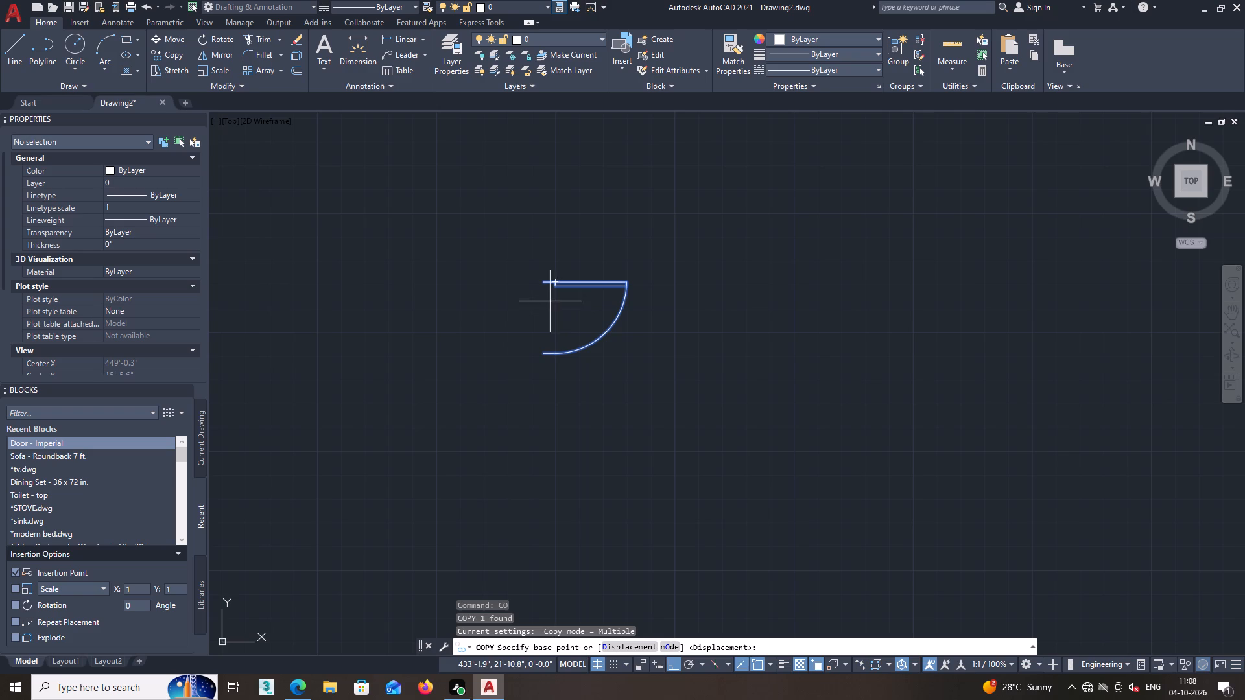
left_click(543, 281)
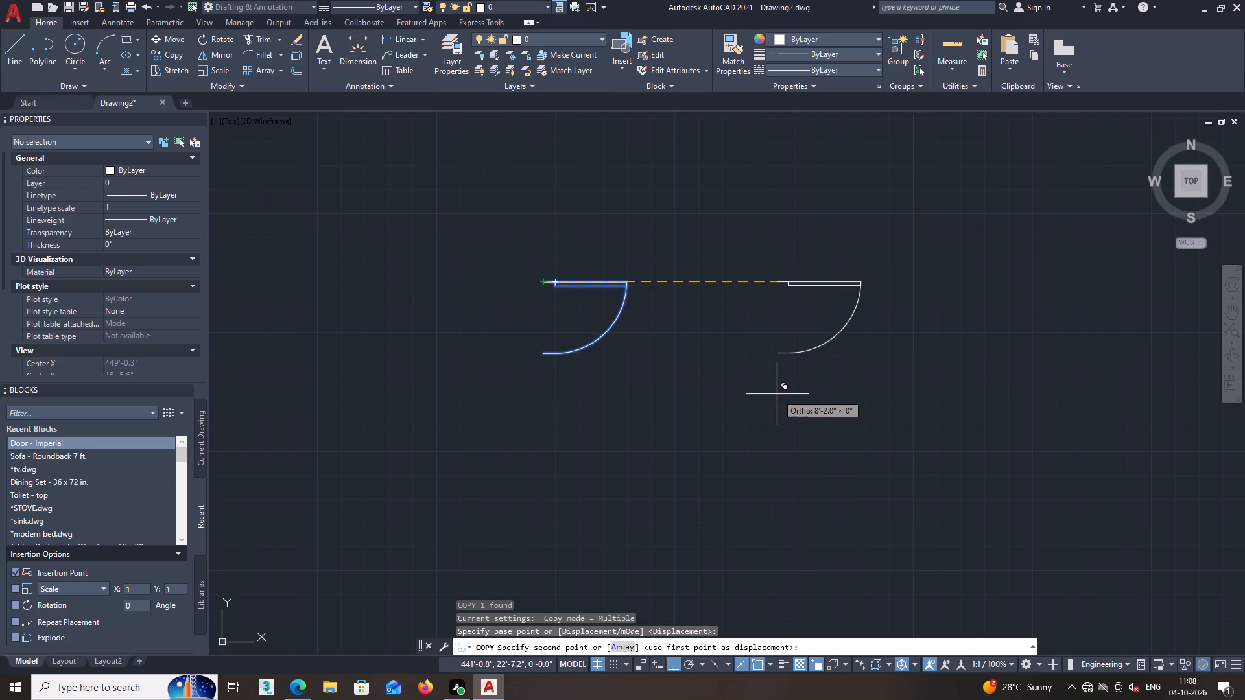
key("F8")
scroll(801, 414, "down", 3)
middle_click_drag(910, 436, 531, 360)
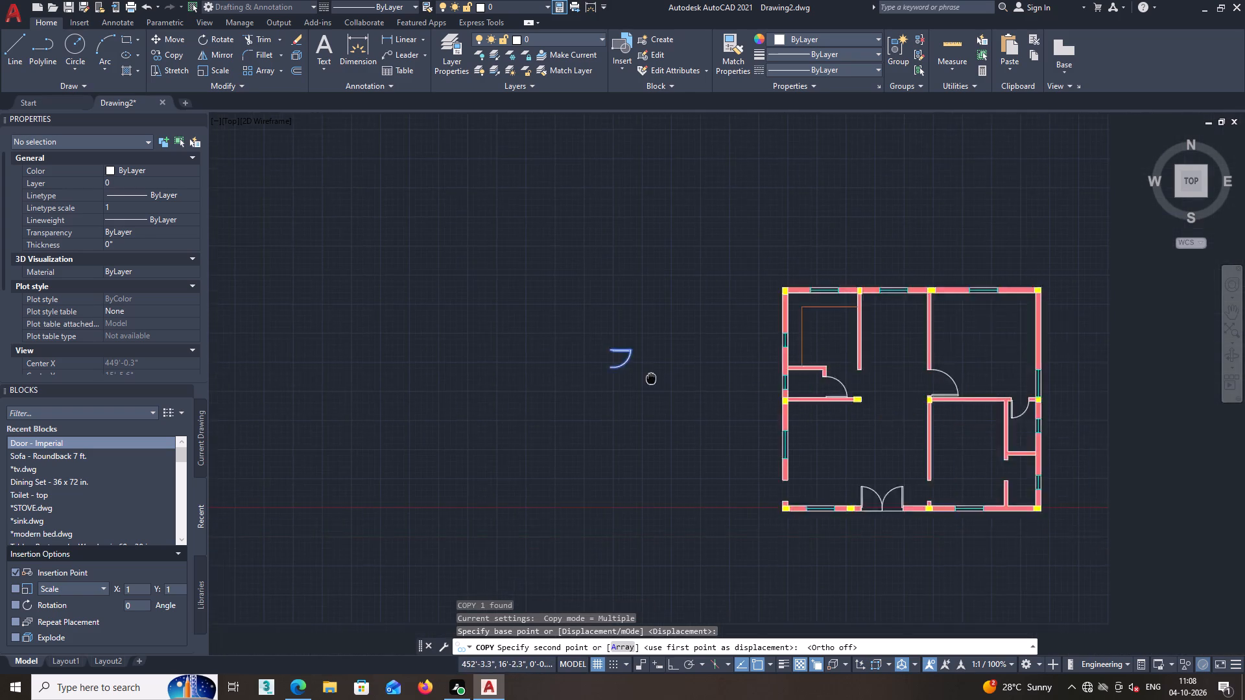
middle_click_drag(531, 360, 511, 357)
scroll(670, 394, "up", 2)
middle_click_drag(731, 432, 587, 384)
middle_click_drag(685, 417, 682, 417)
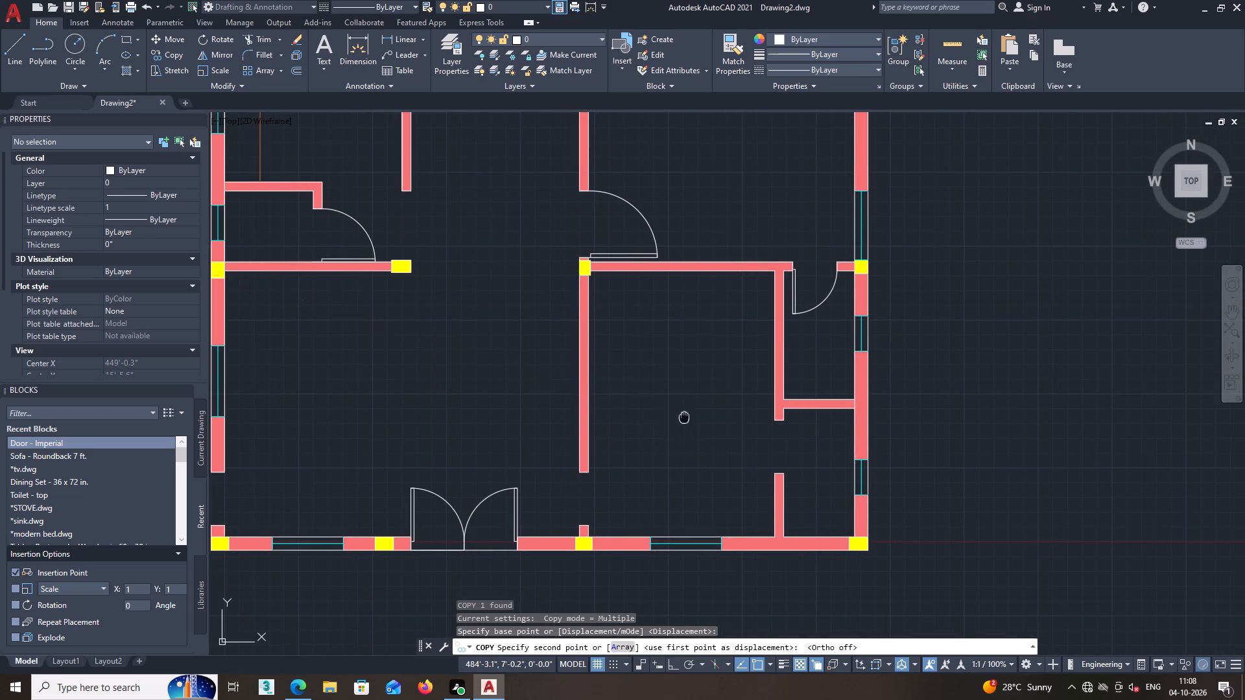
middle_click_drag(682, 417, 591, 401)
scroll(658, 390, "up", 2)
middle_click_drag(742, 430, 659, 419)
scroll(658, 419, "up", 2)
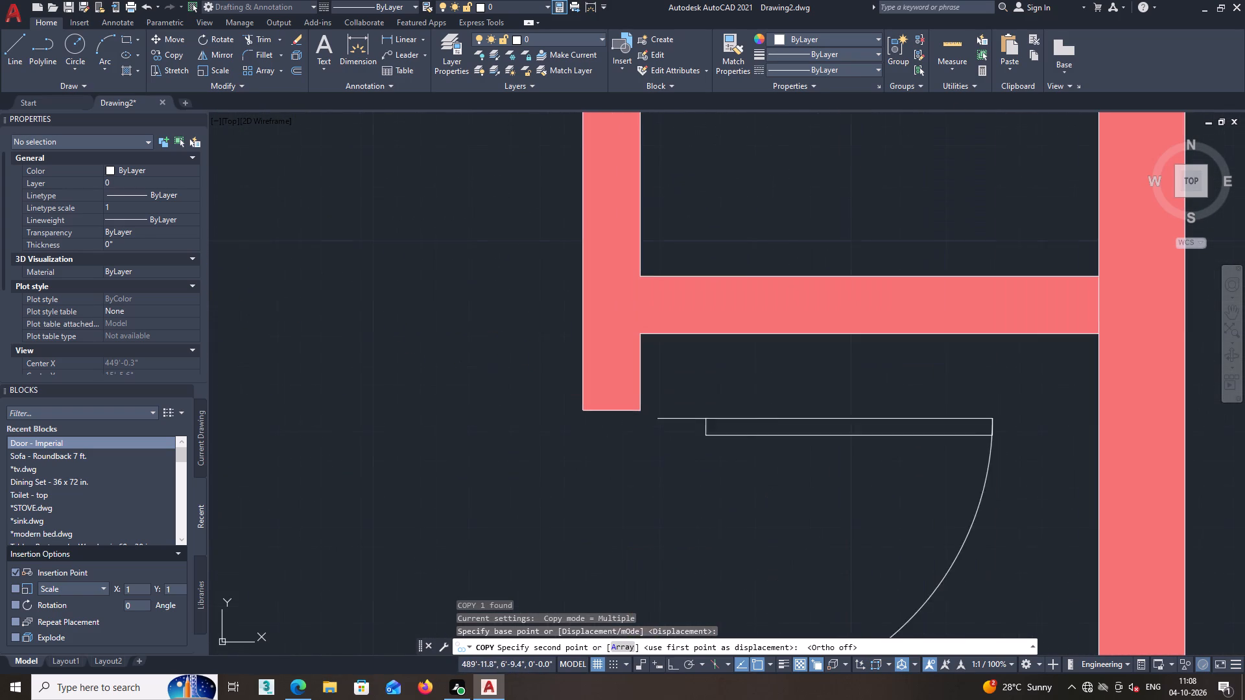
left_click(582, 410)
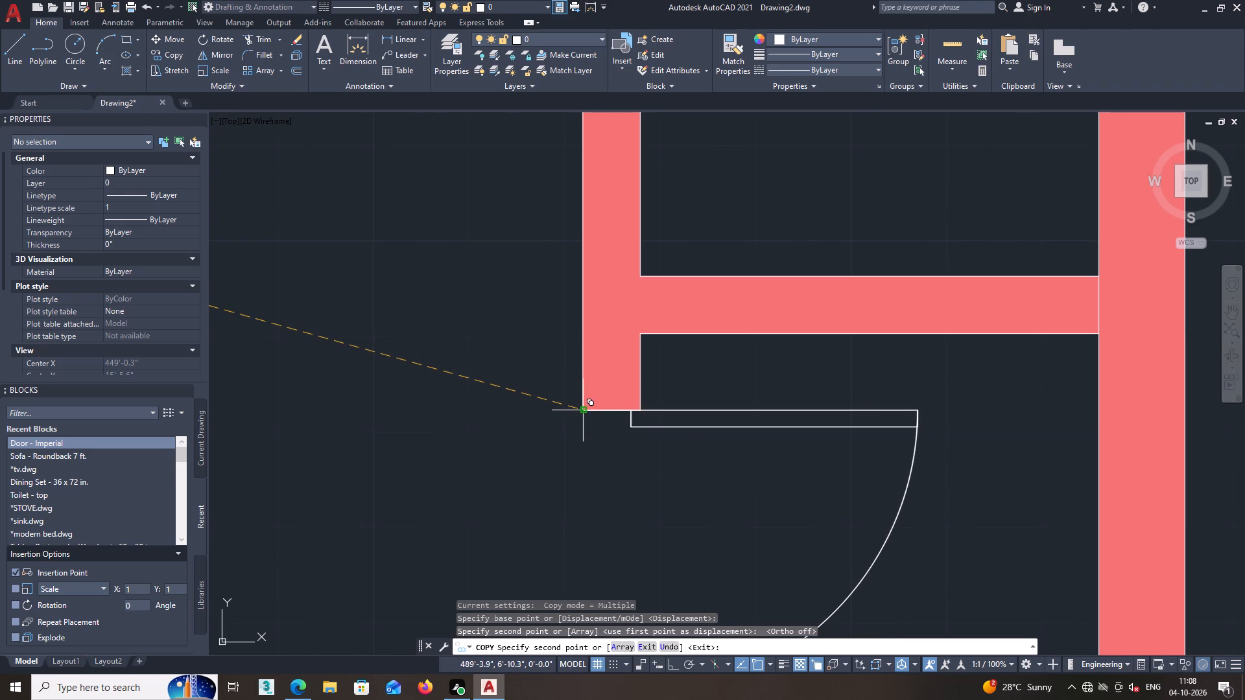
key("space")
Scale the copied door by reference about its upper hinge corner so its opening width reaches the top-left corner of the wall below.
scroll(654, 467, "down", 3)
middle_click_drag(676, 468, 649, 427)
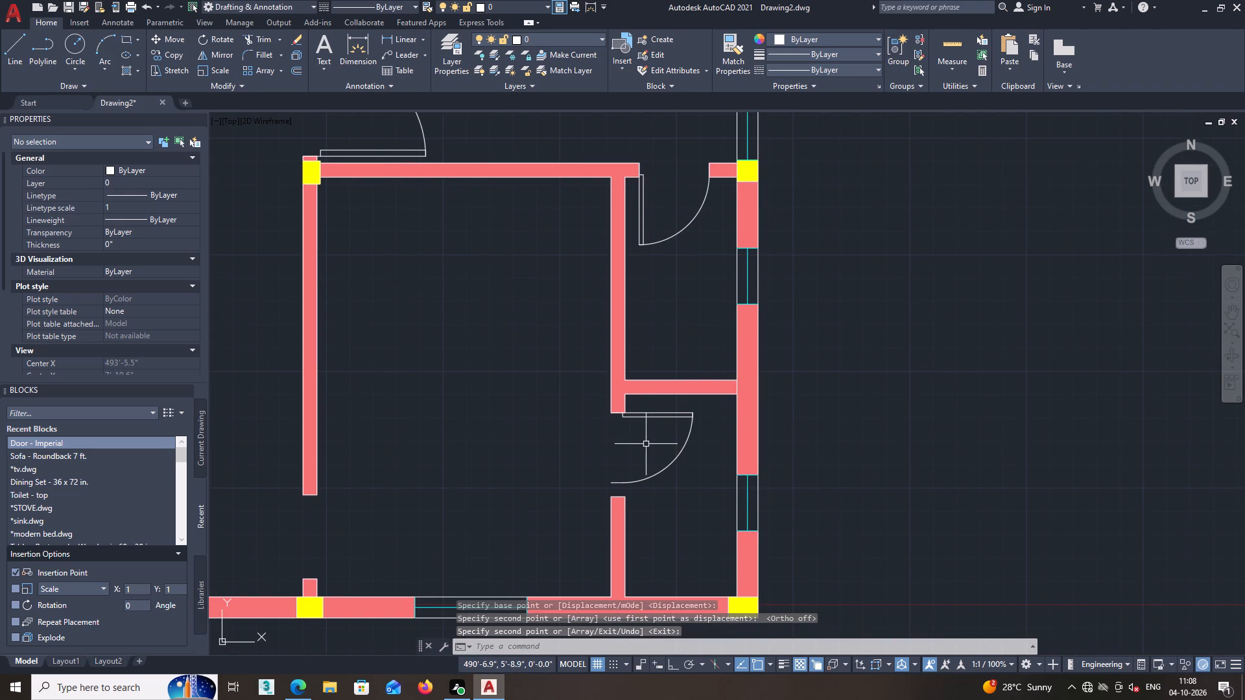
left_click(665, 413)
key("s")
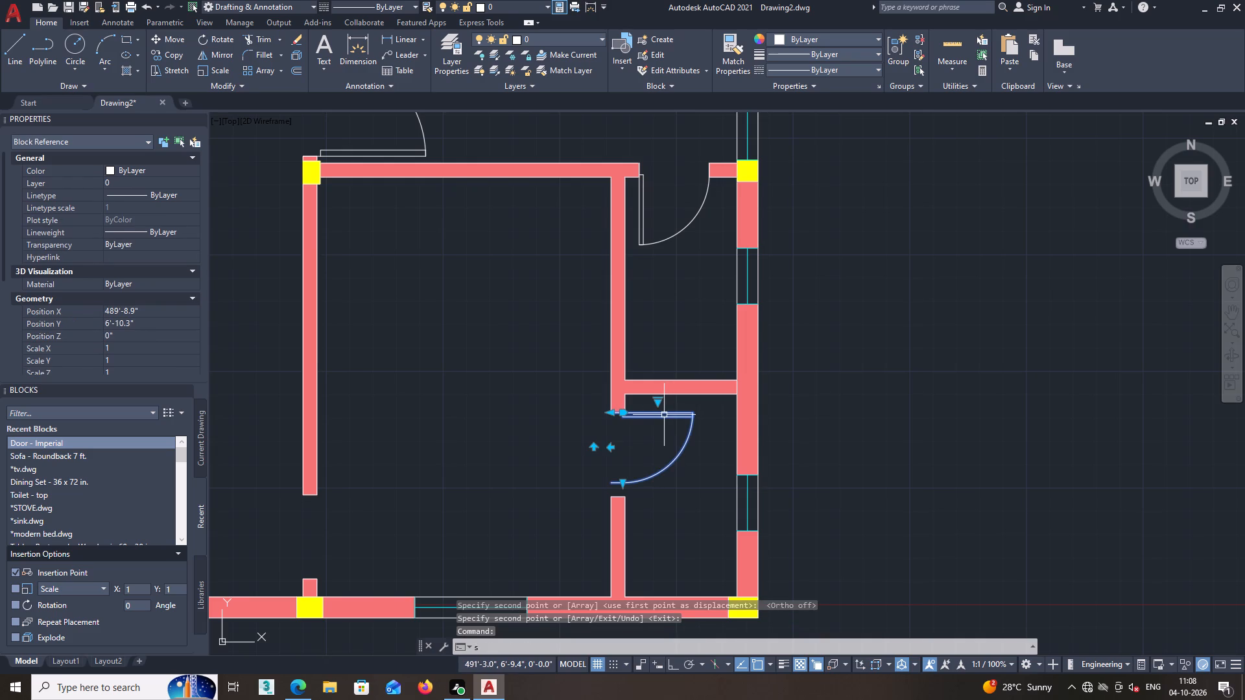
key("c")
key("Return")
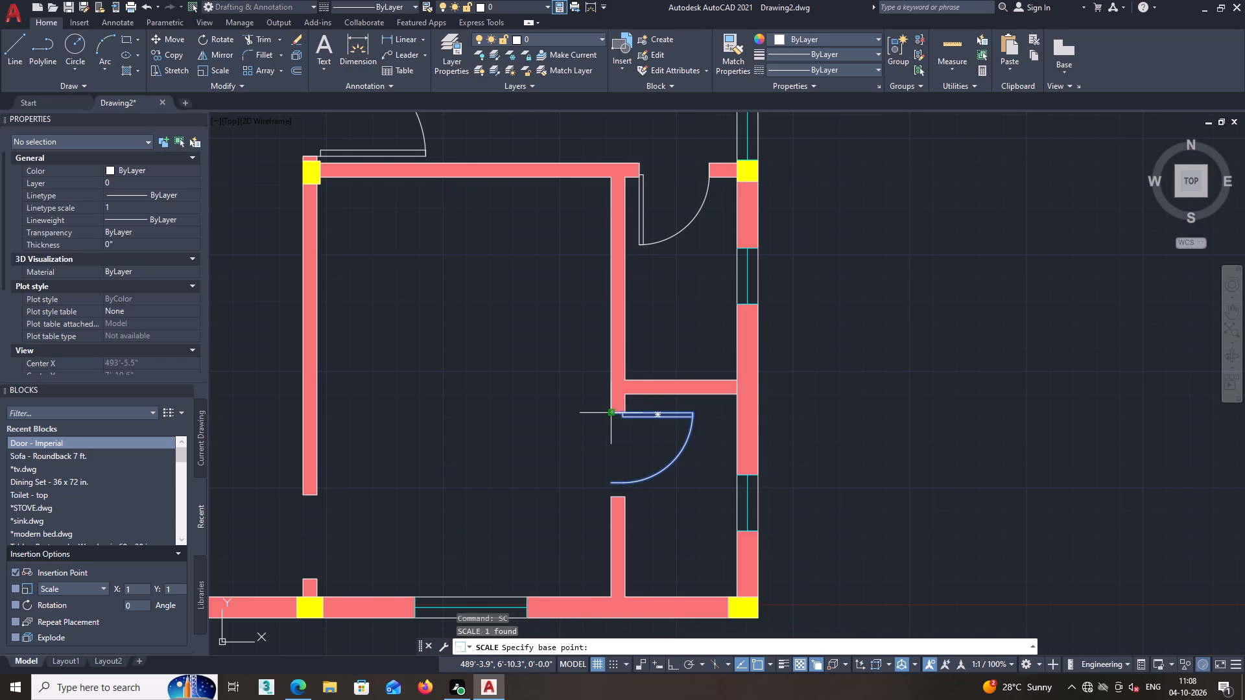
left_click(612, 412)
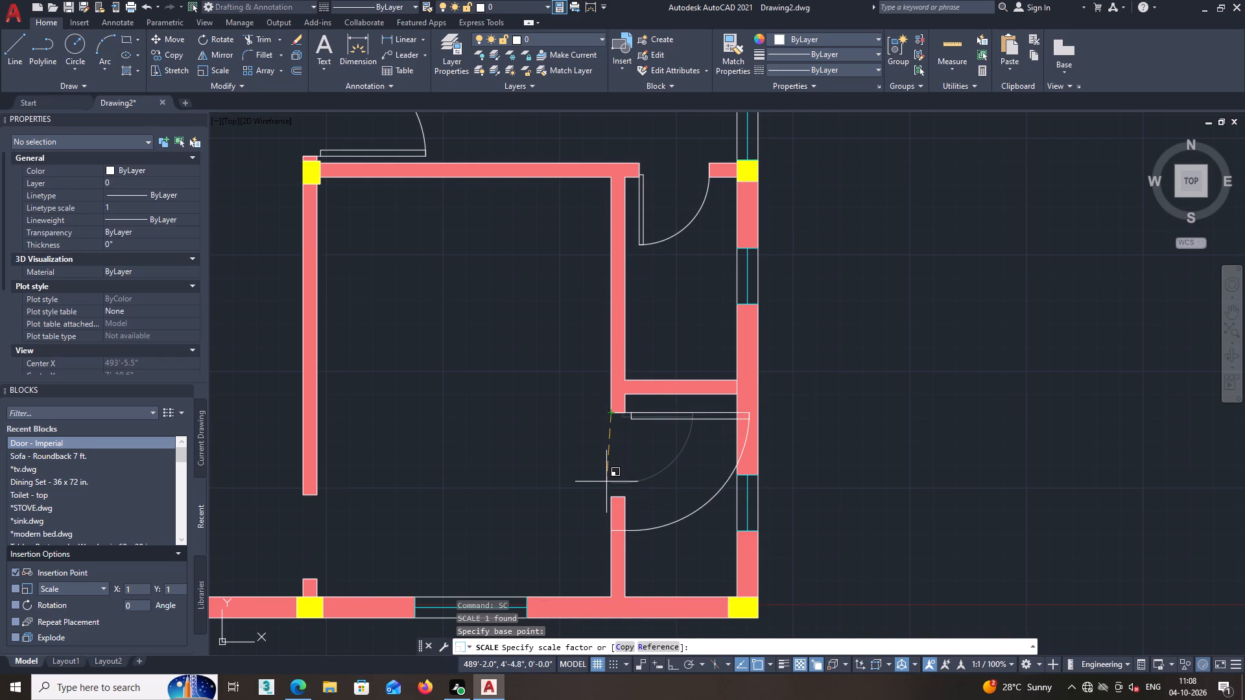
key("r")
key("Return")
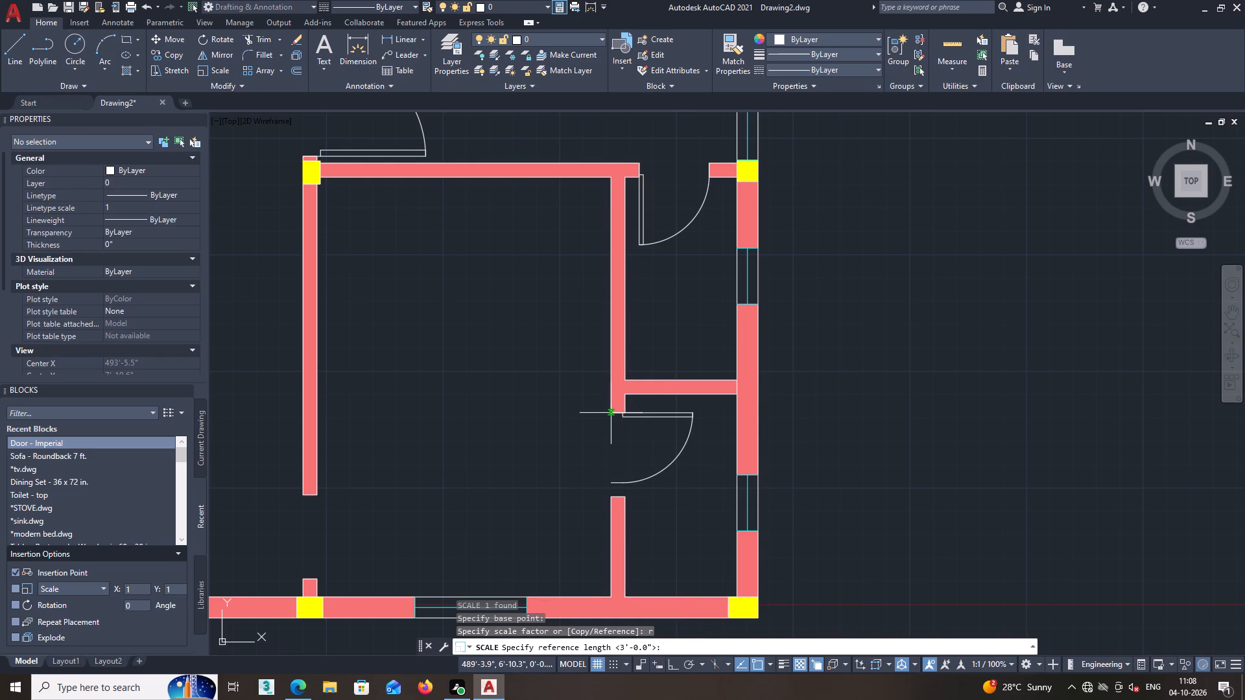
left_click(610, 413)
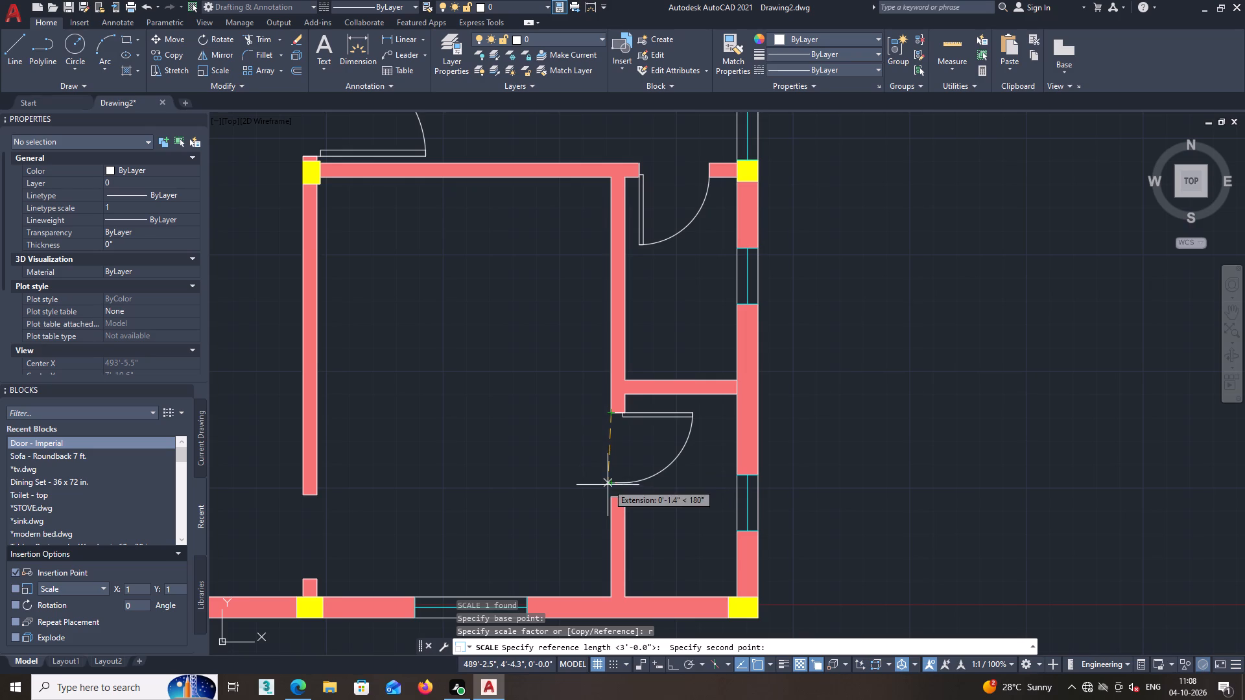
left_click(611, 484)
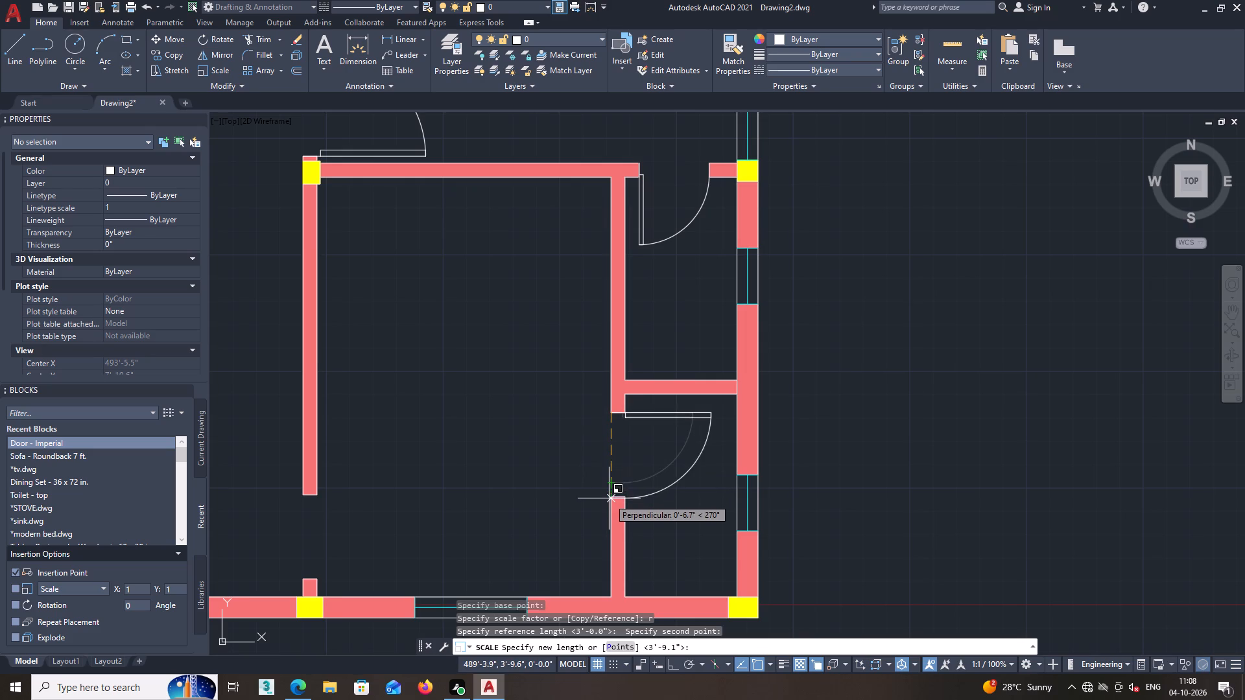
left_click(610, 498)
key("space")
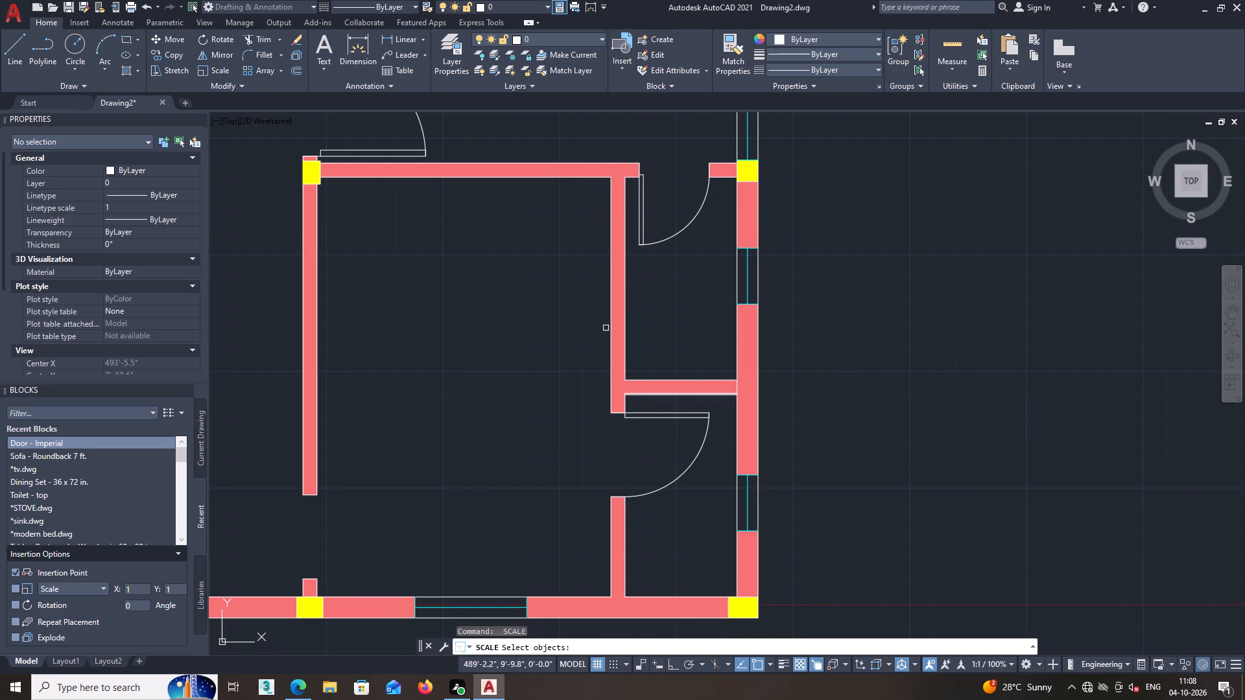
scroll(589, 290, "down", 2)
middle_click_drag(530, 283, 538, 329)
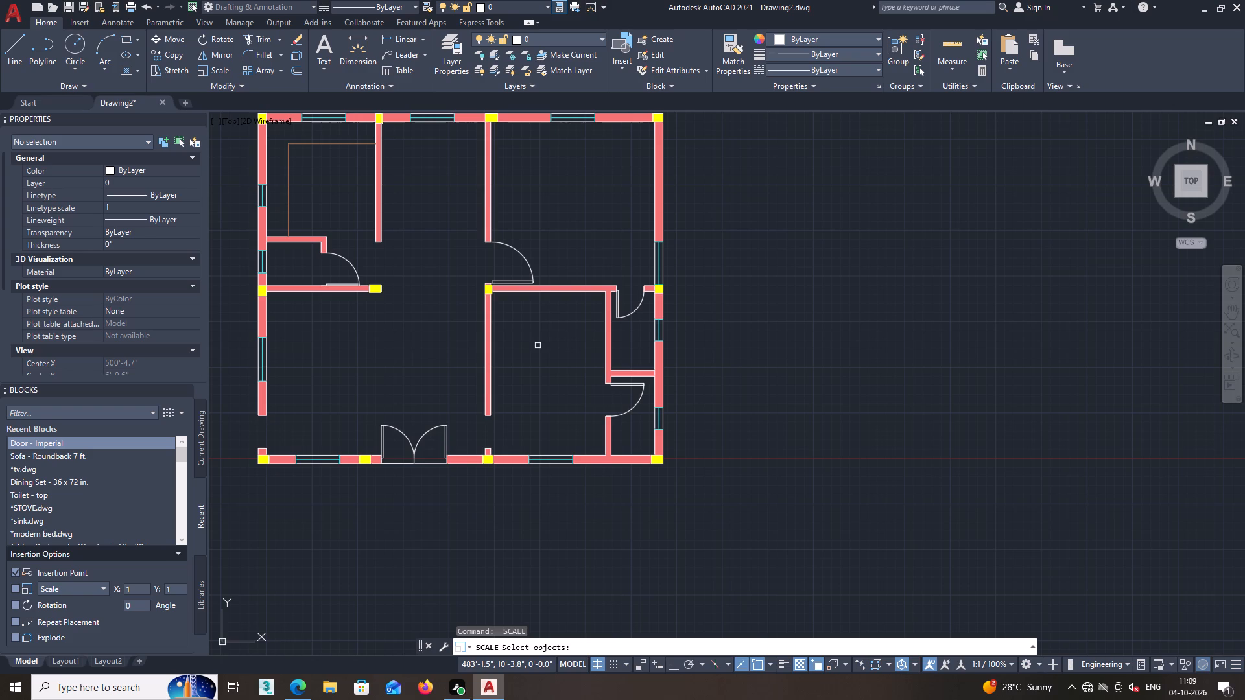
key("space")
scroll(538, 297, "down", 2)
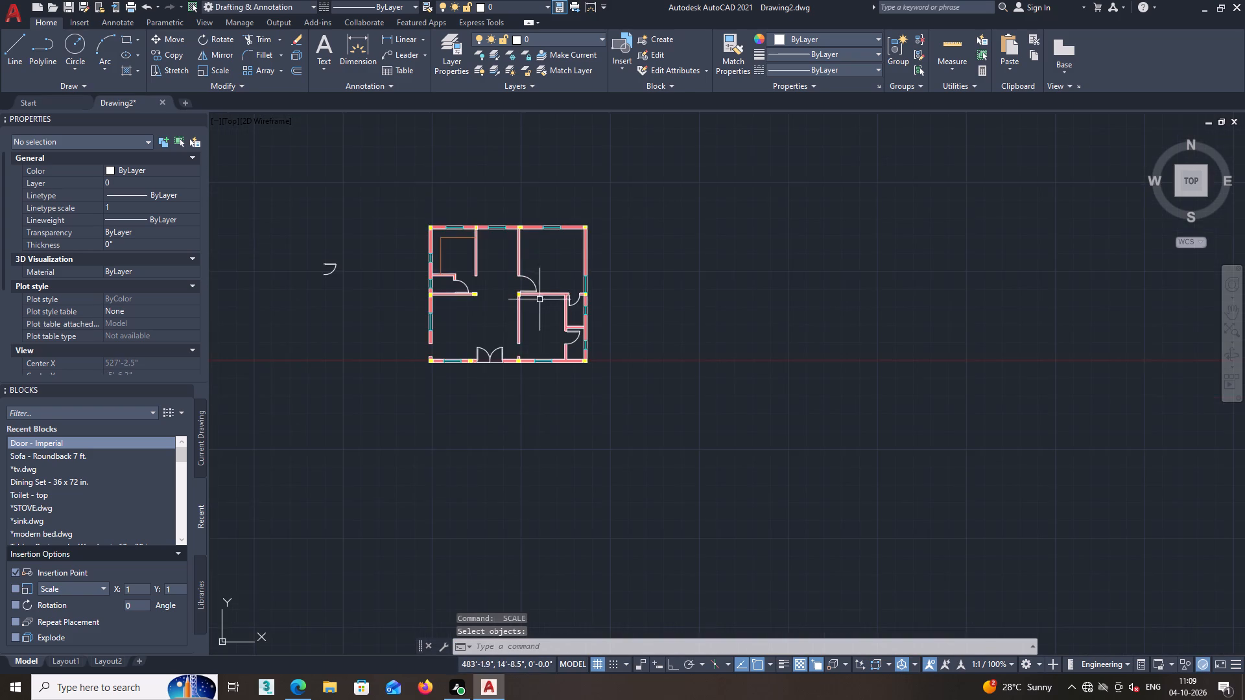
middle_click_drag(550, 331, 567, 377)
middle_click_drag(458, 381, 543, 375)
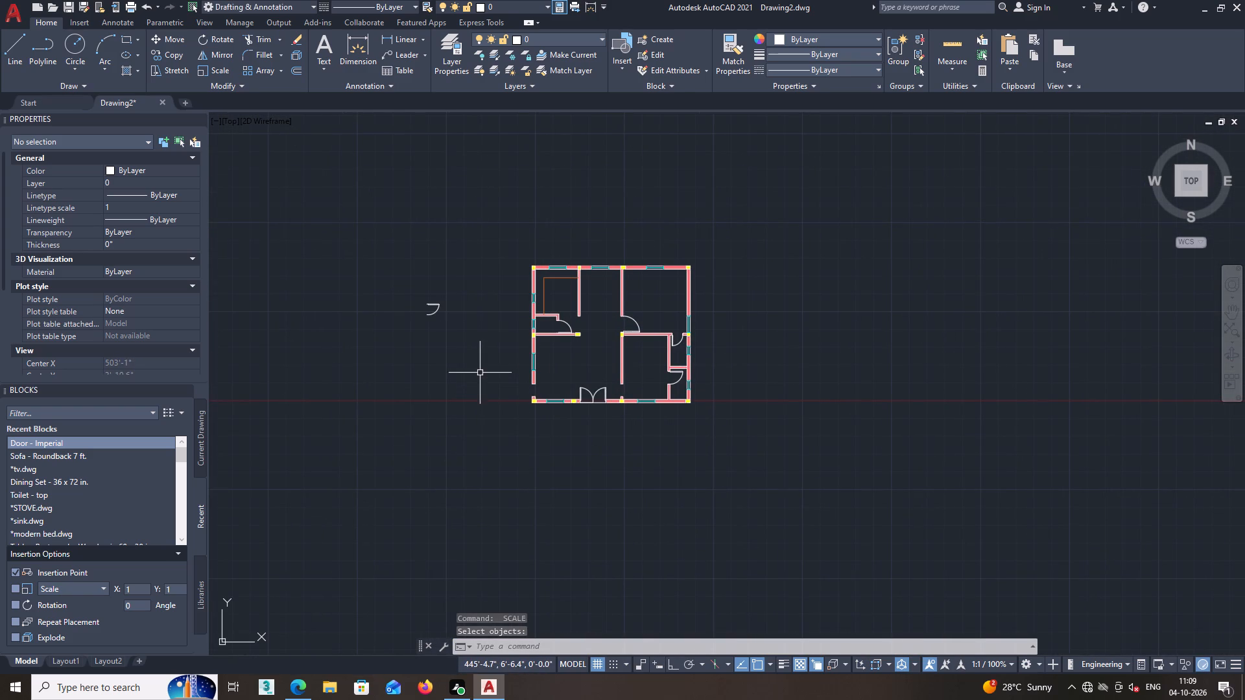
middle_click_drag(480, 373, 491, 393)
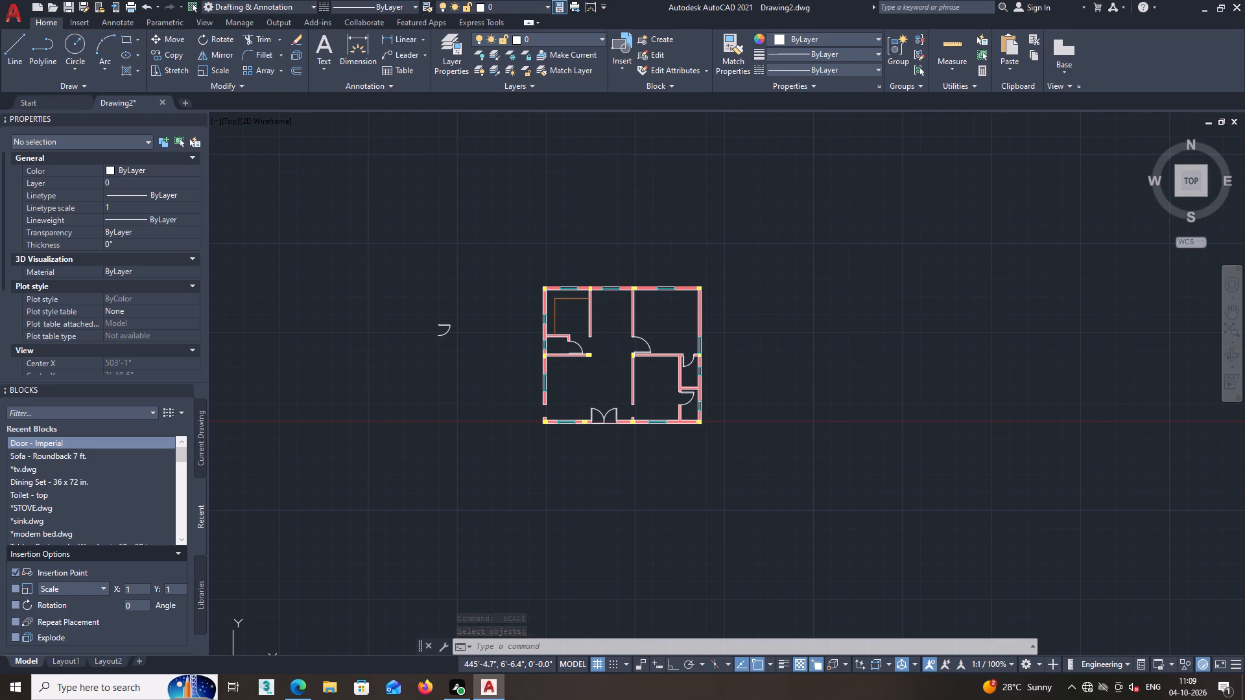
Delete the spare door block lying outside the floor plan.
middle_click_drag(635, 380, 619, 379)
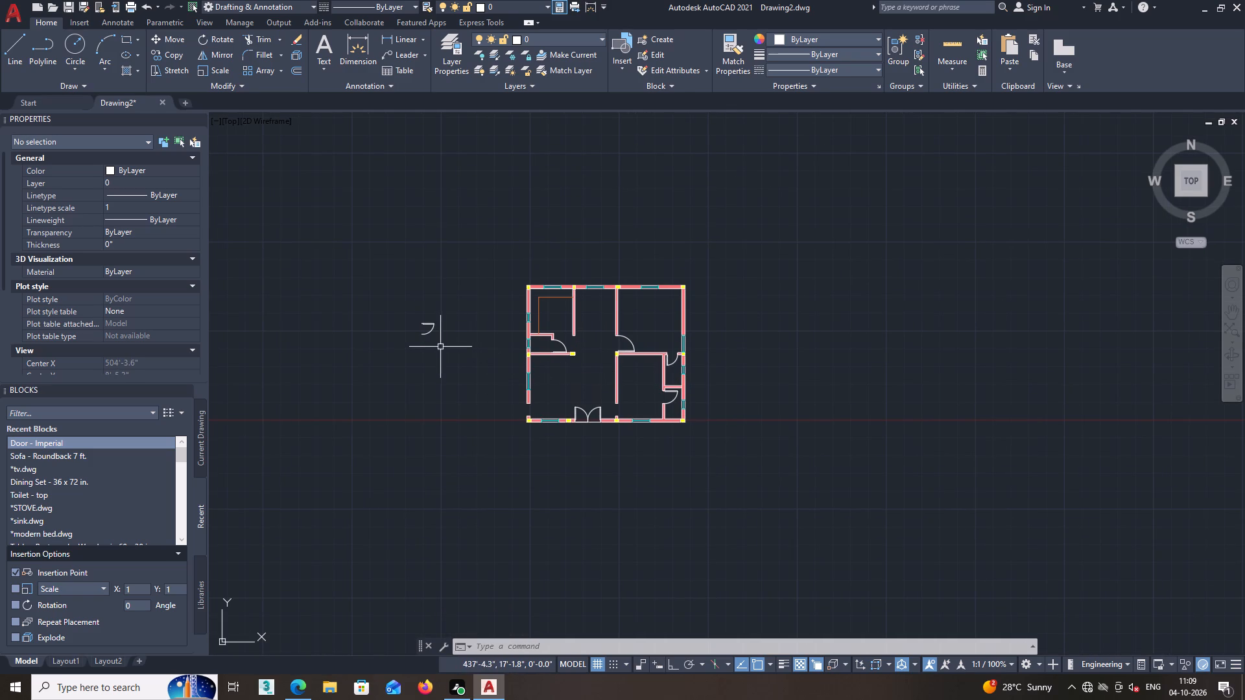
left_click(424, 333)
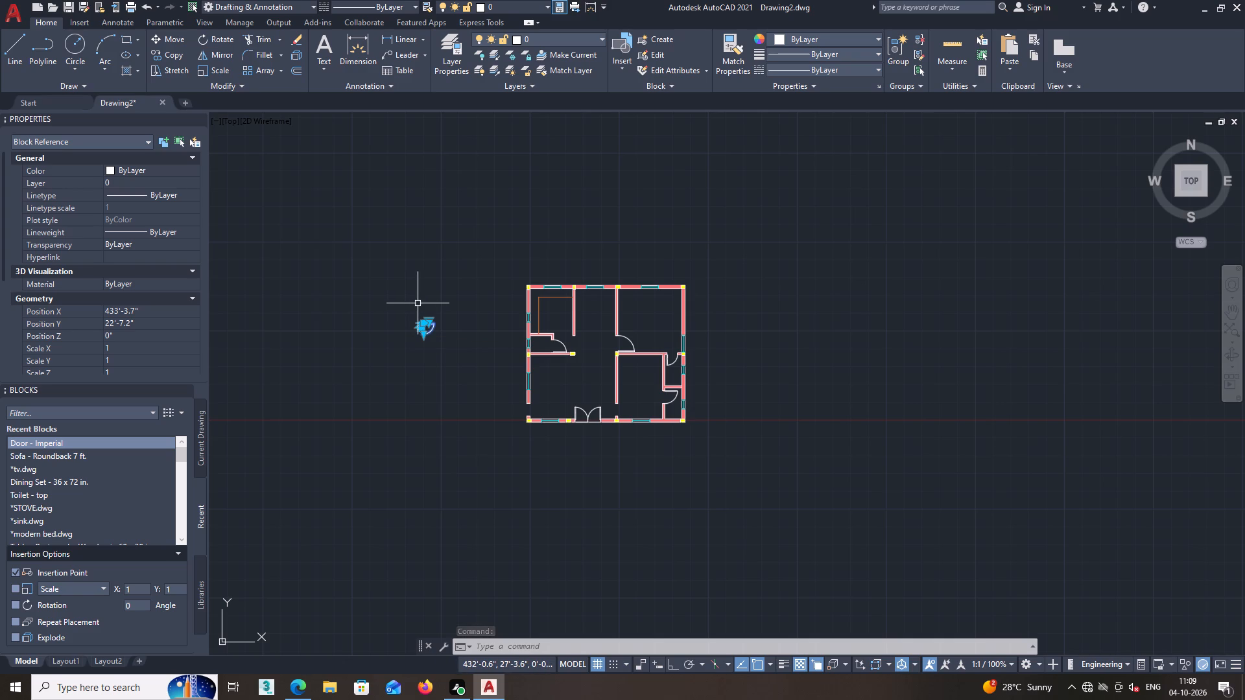
key("Delete")
Copy the small upper-left room's door by its lower hinge corner to the top-left corner of the wall stub below the left exterior wall's opening.
middle_click_drag(521, 370, 429, 327)
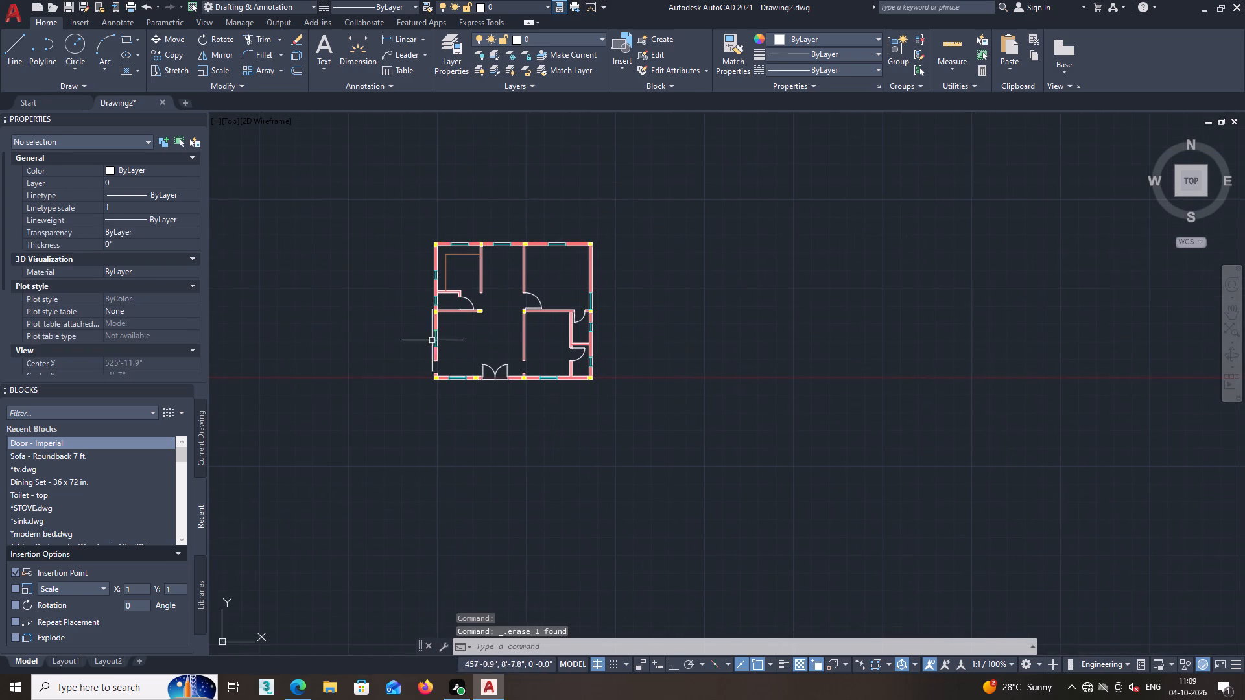
scroll(469, 392, "up", 2)
scroll(516, 370, "down", 1)
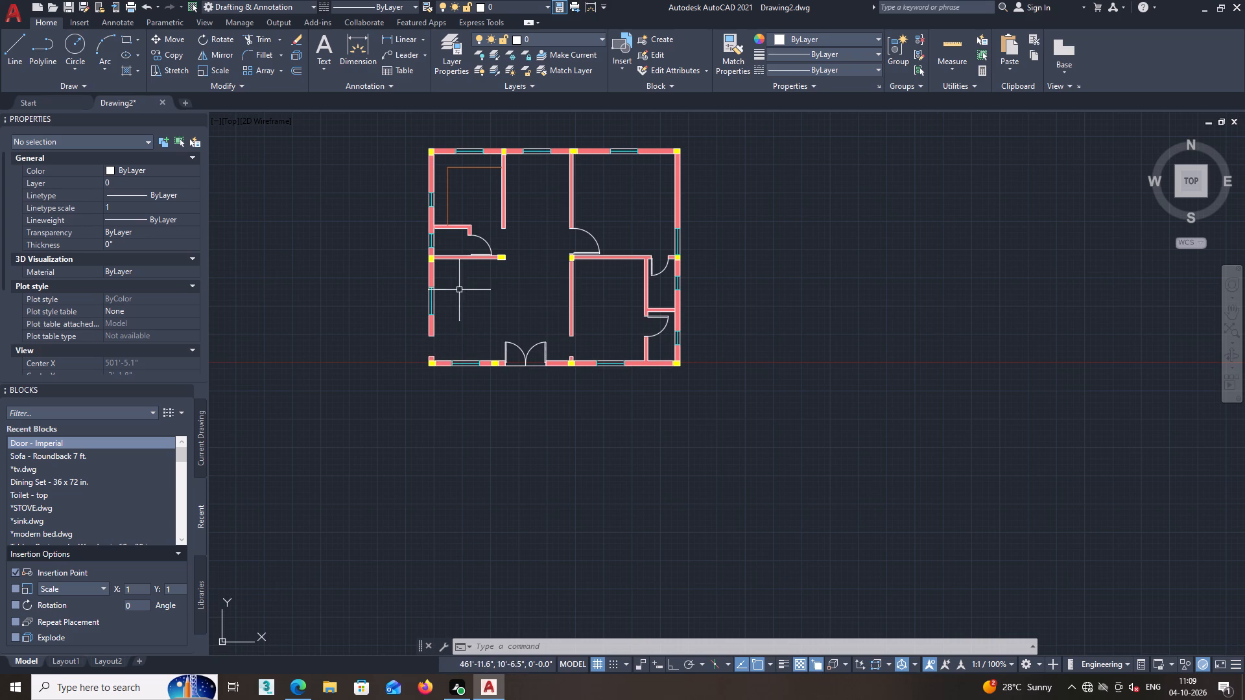
scroll(467, 280, "up", 1)
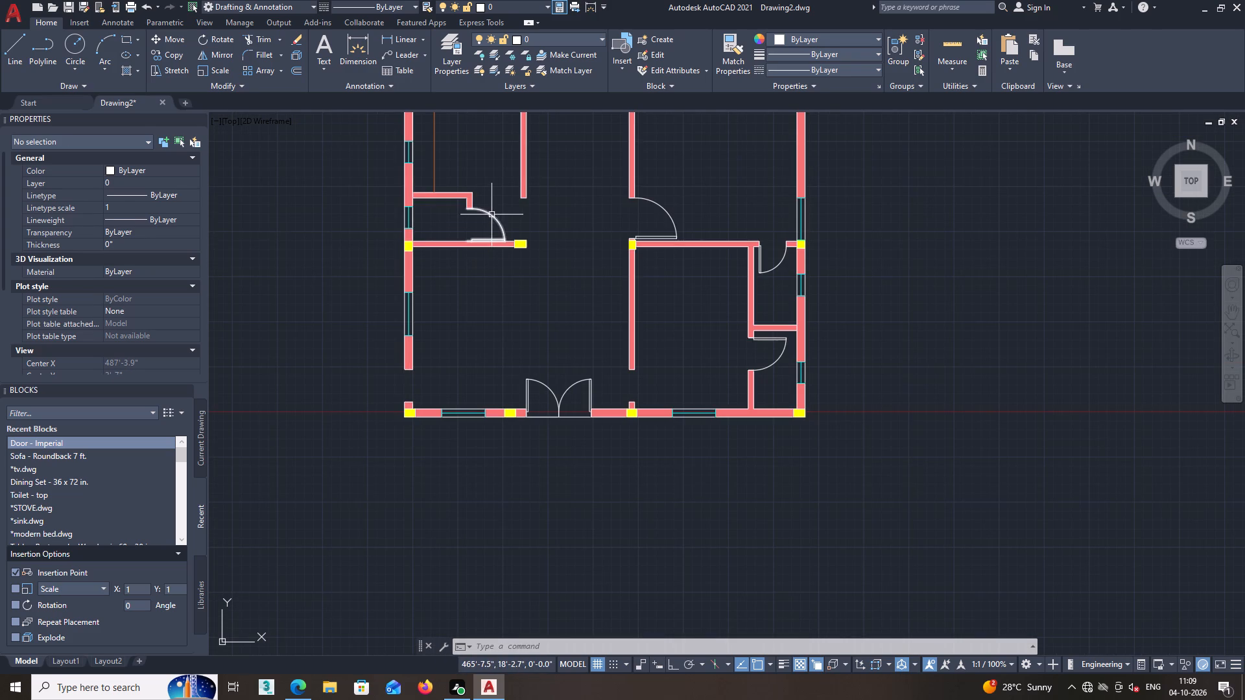
left_click(492, 215)
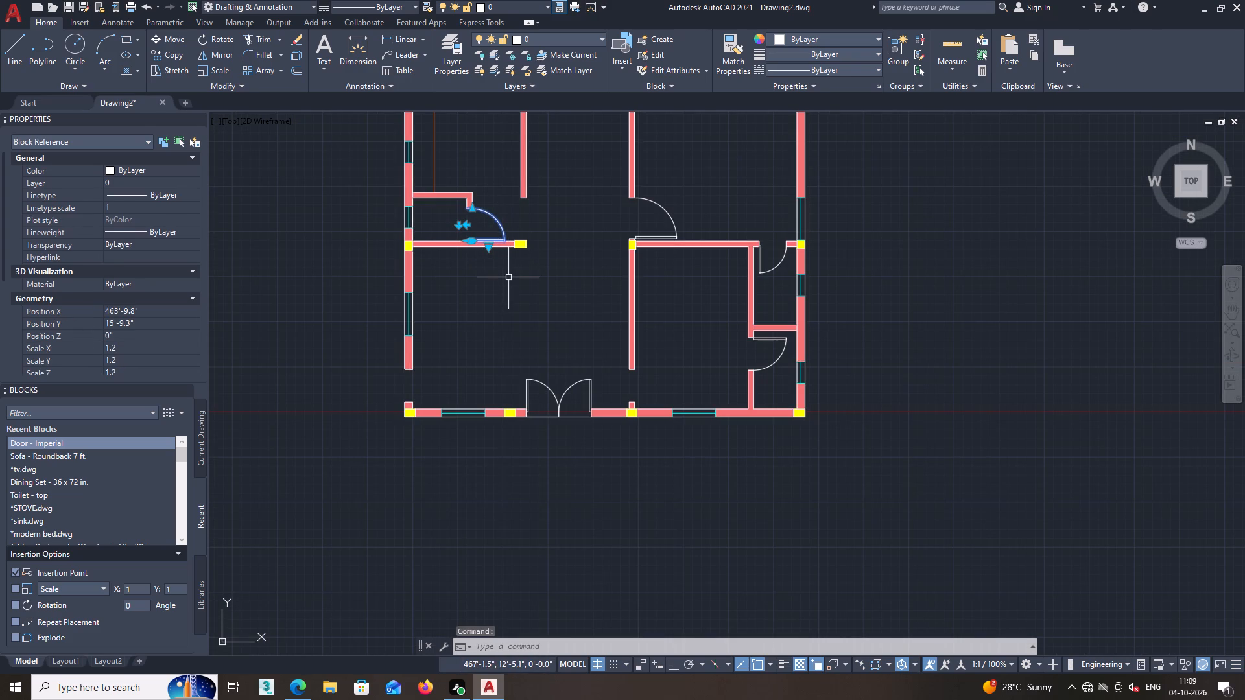
key("c")
type("op")
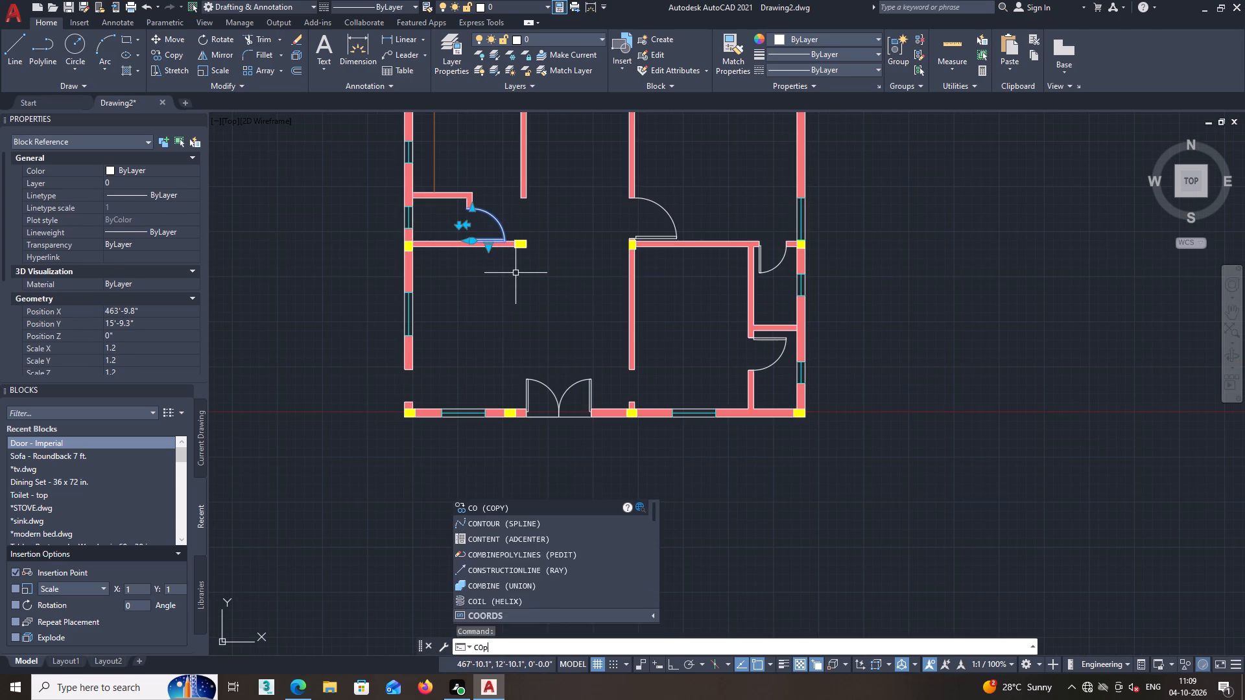
key("y")
key("Return")
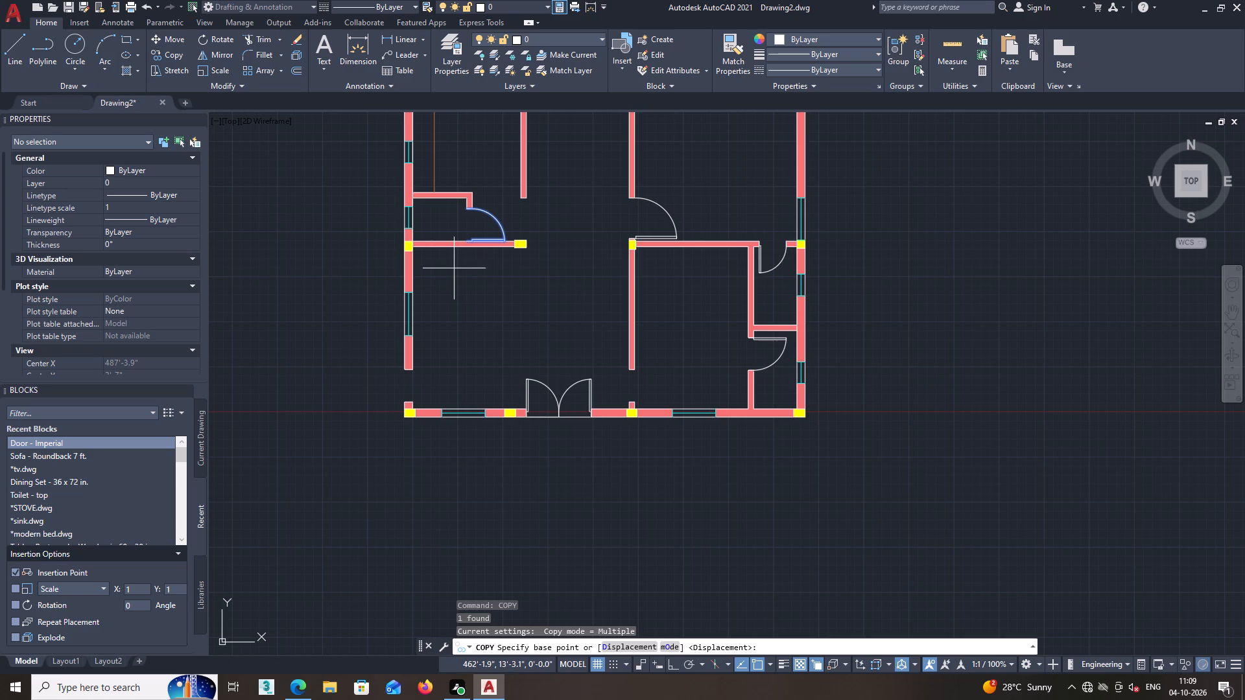
scroll(468, 249, "up", 1)
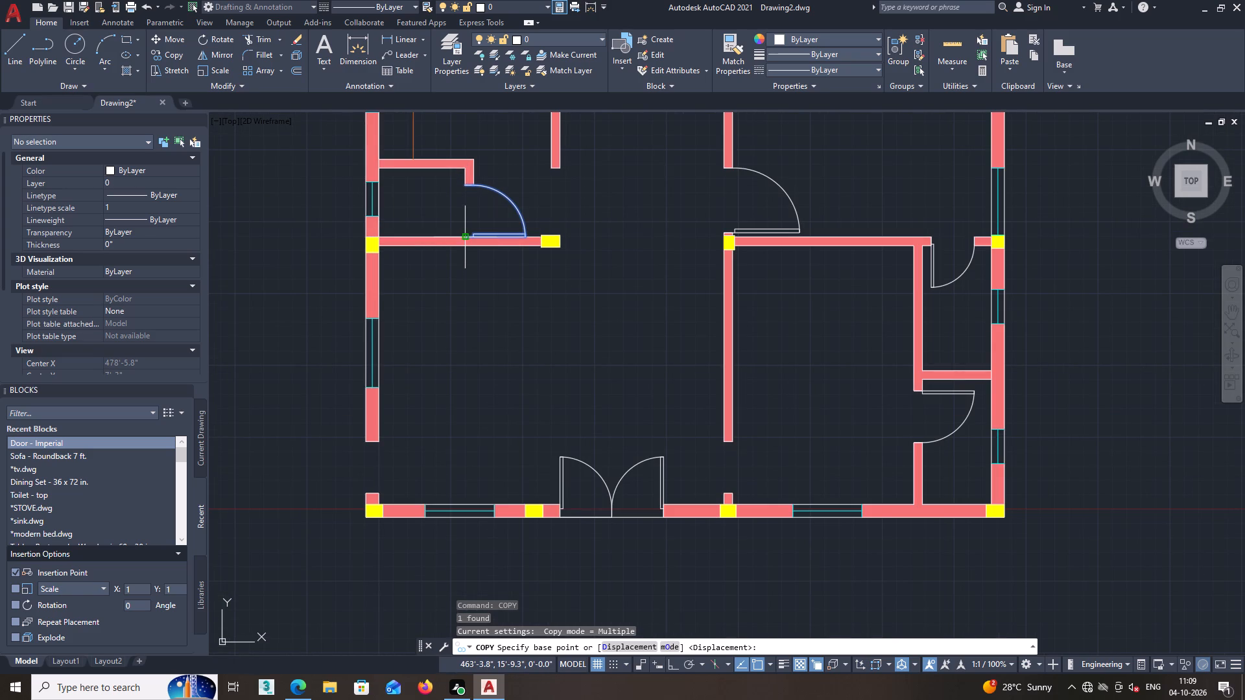
left_click(467, 236)
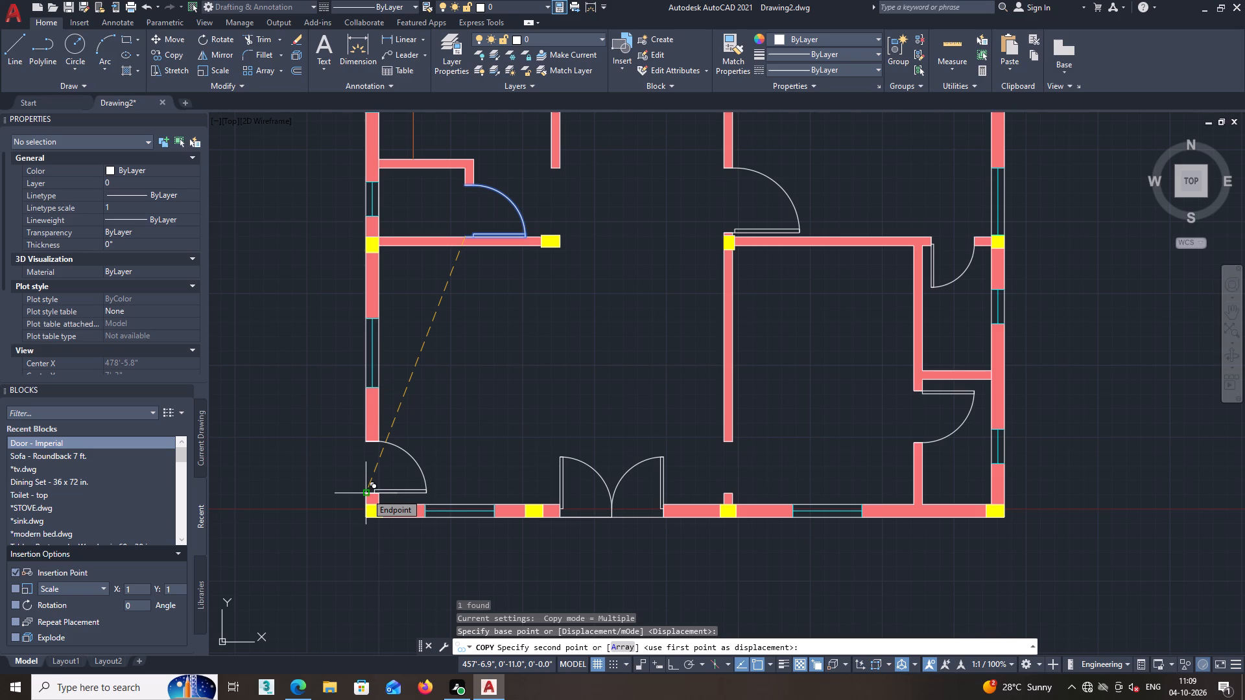
left_click(366, 493)
key("Escape")
scroll(425, 478, "down", 2)
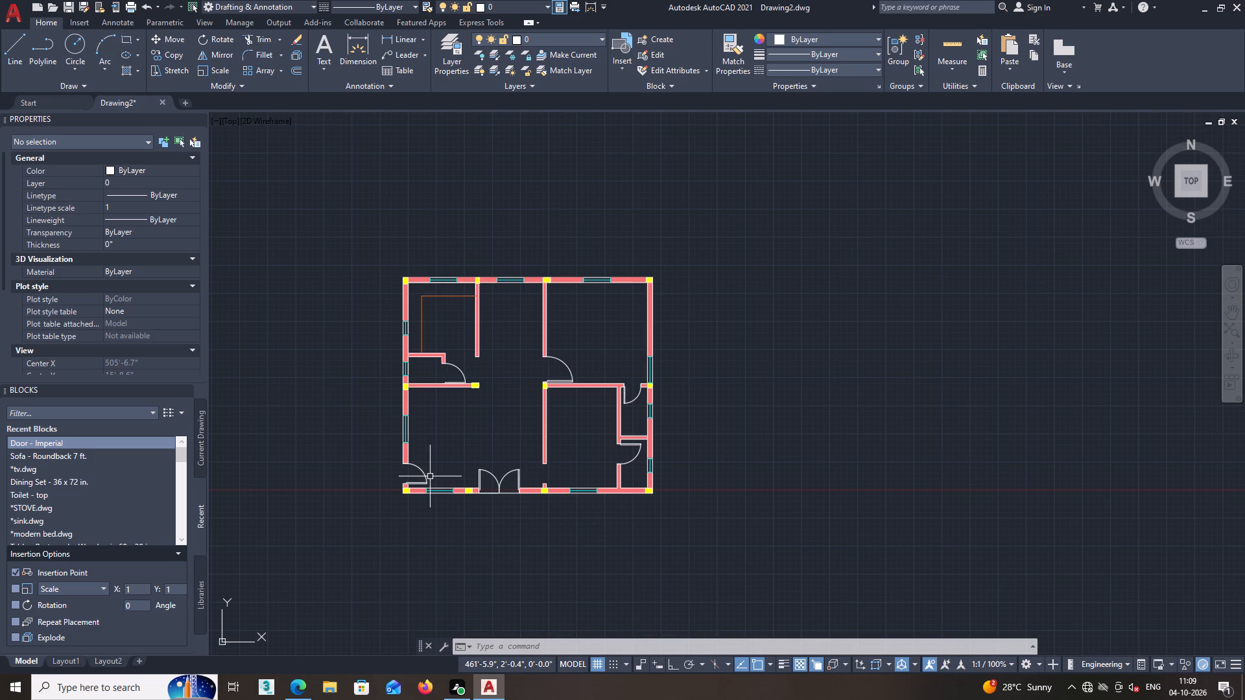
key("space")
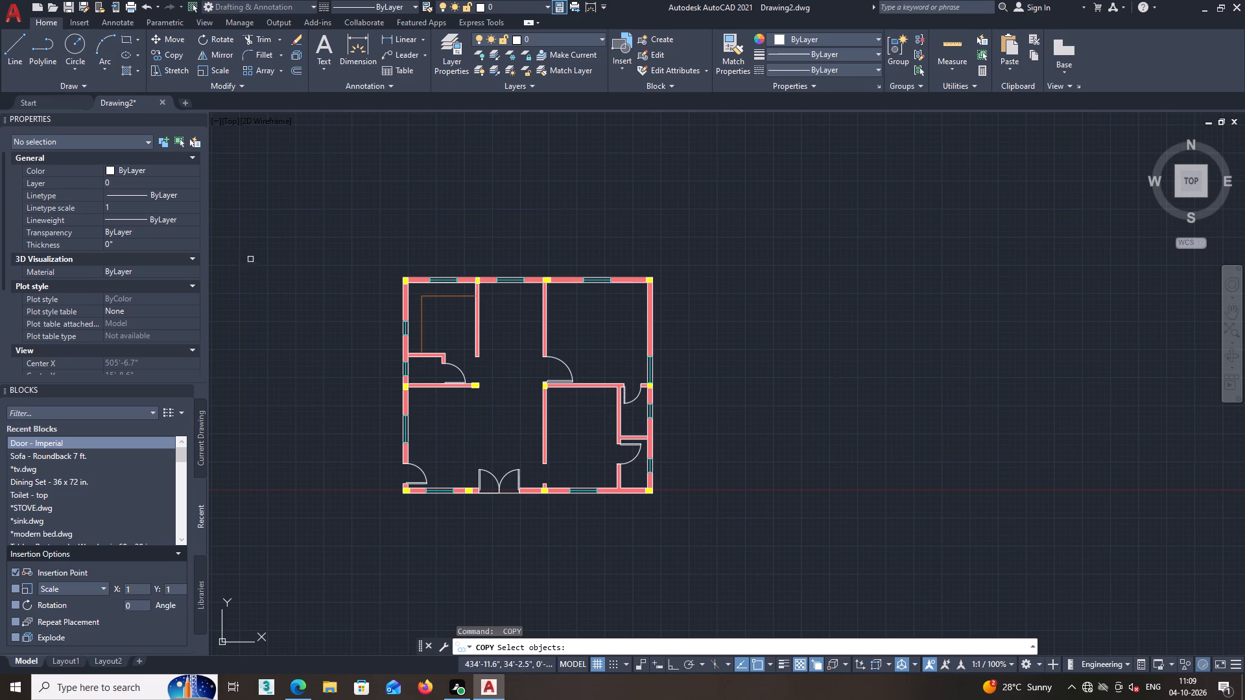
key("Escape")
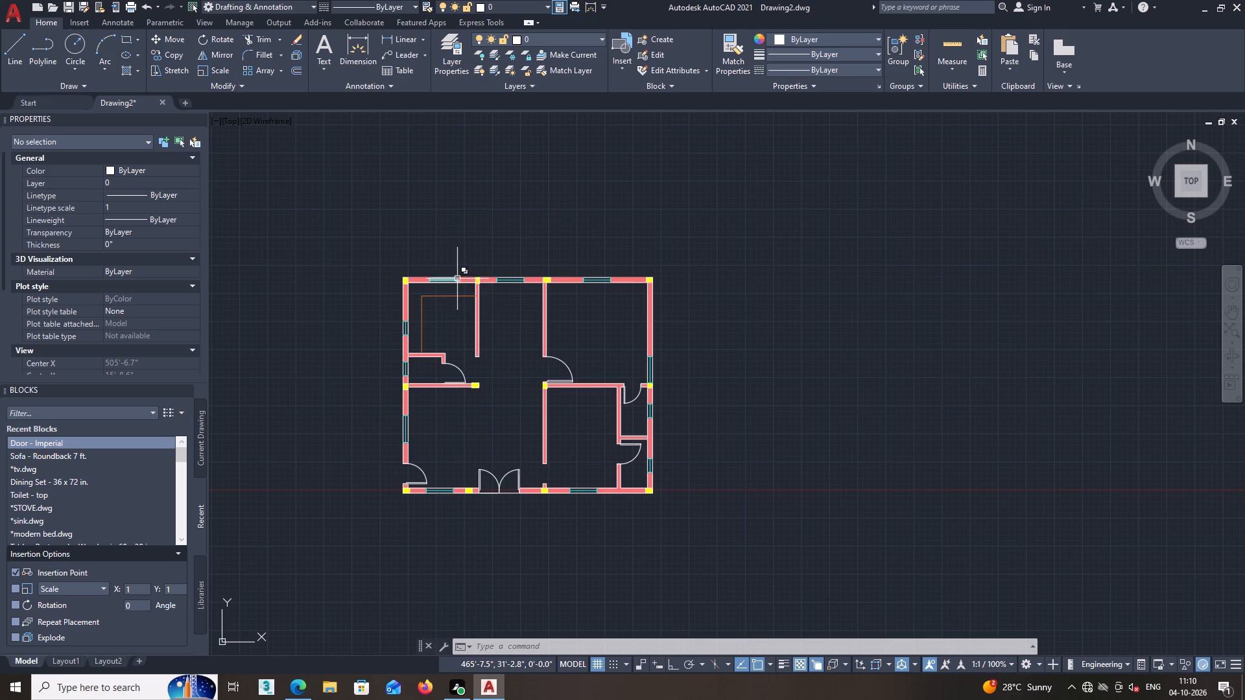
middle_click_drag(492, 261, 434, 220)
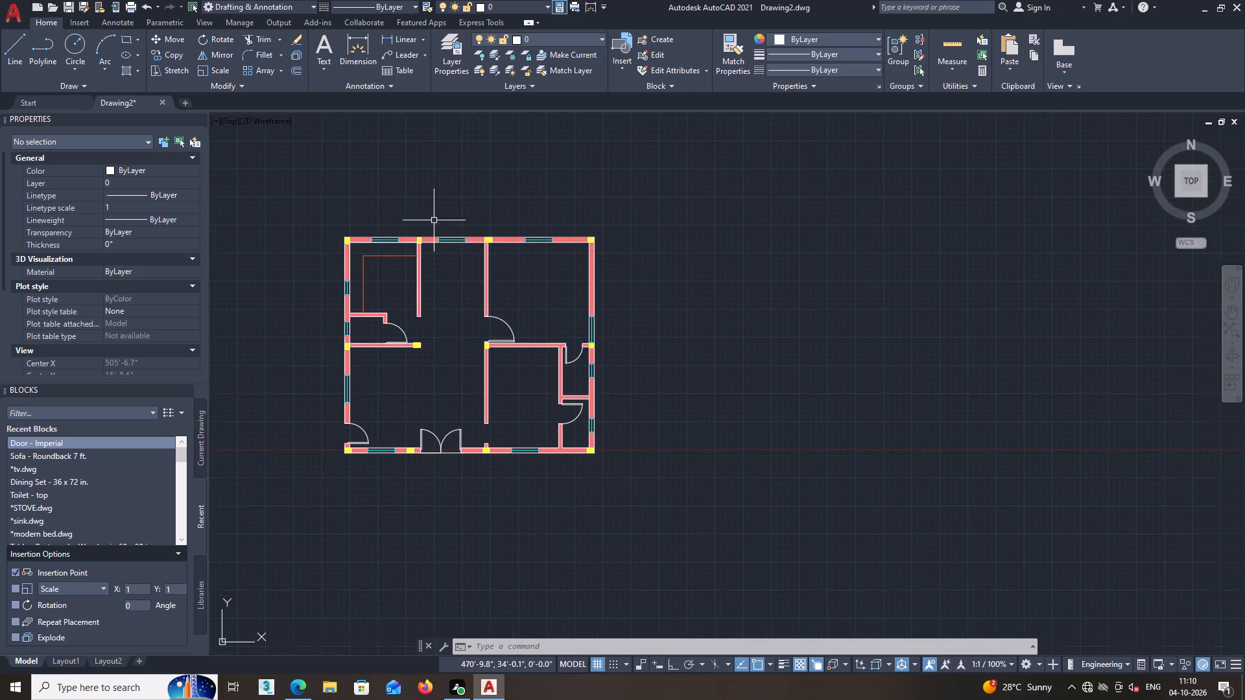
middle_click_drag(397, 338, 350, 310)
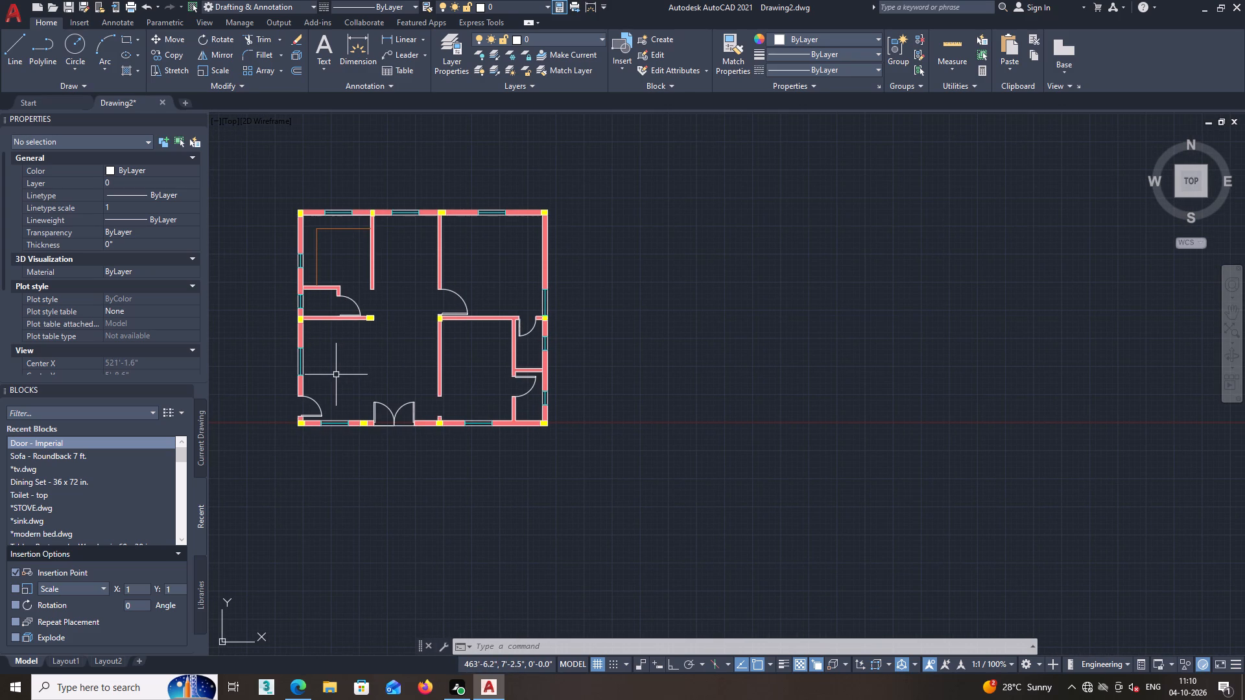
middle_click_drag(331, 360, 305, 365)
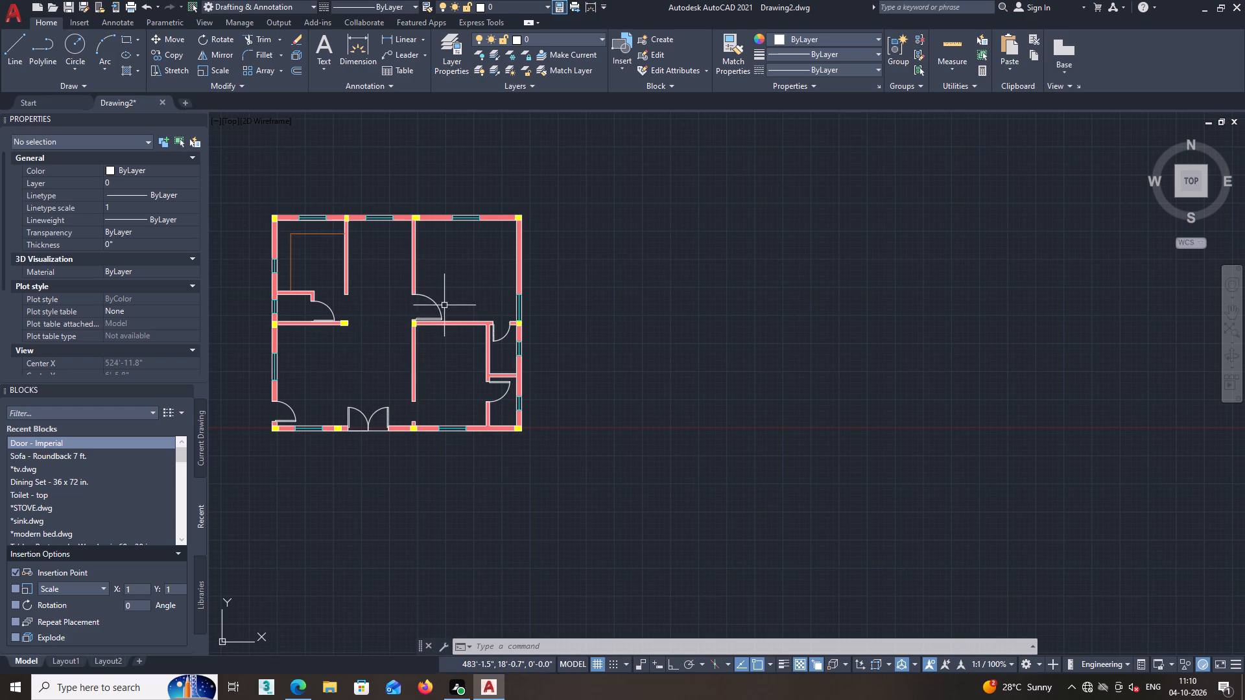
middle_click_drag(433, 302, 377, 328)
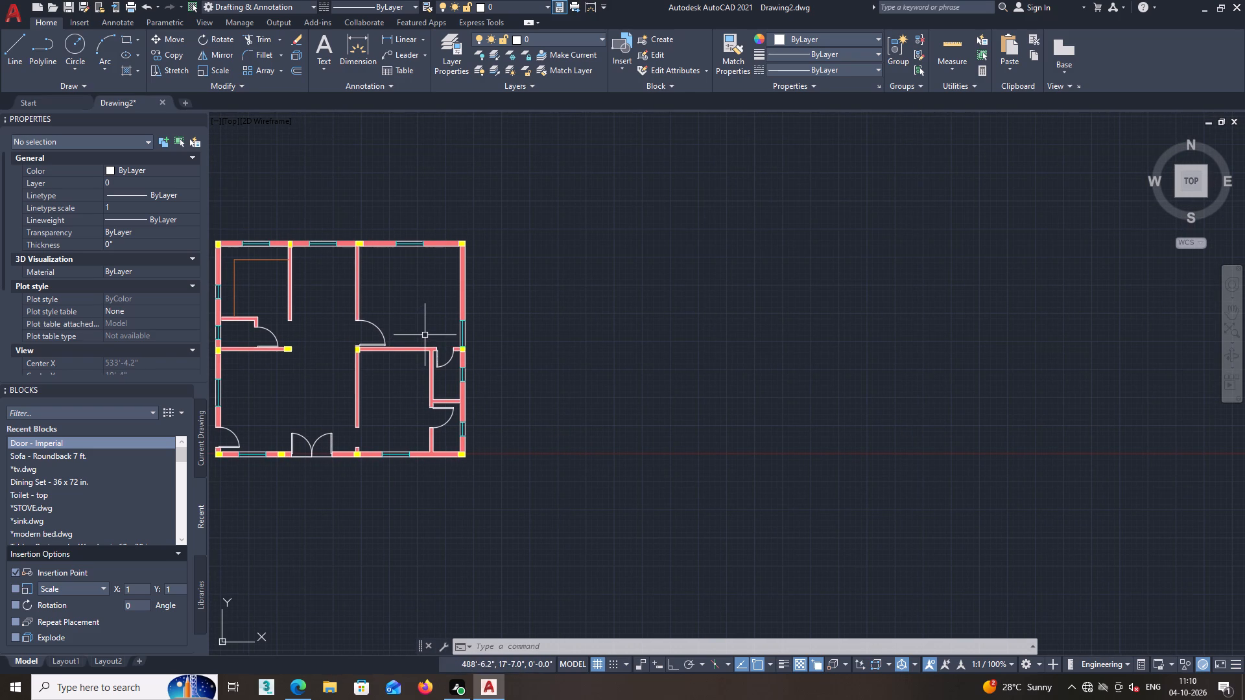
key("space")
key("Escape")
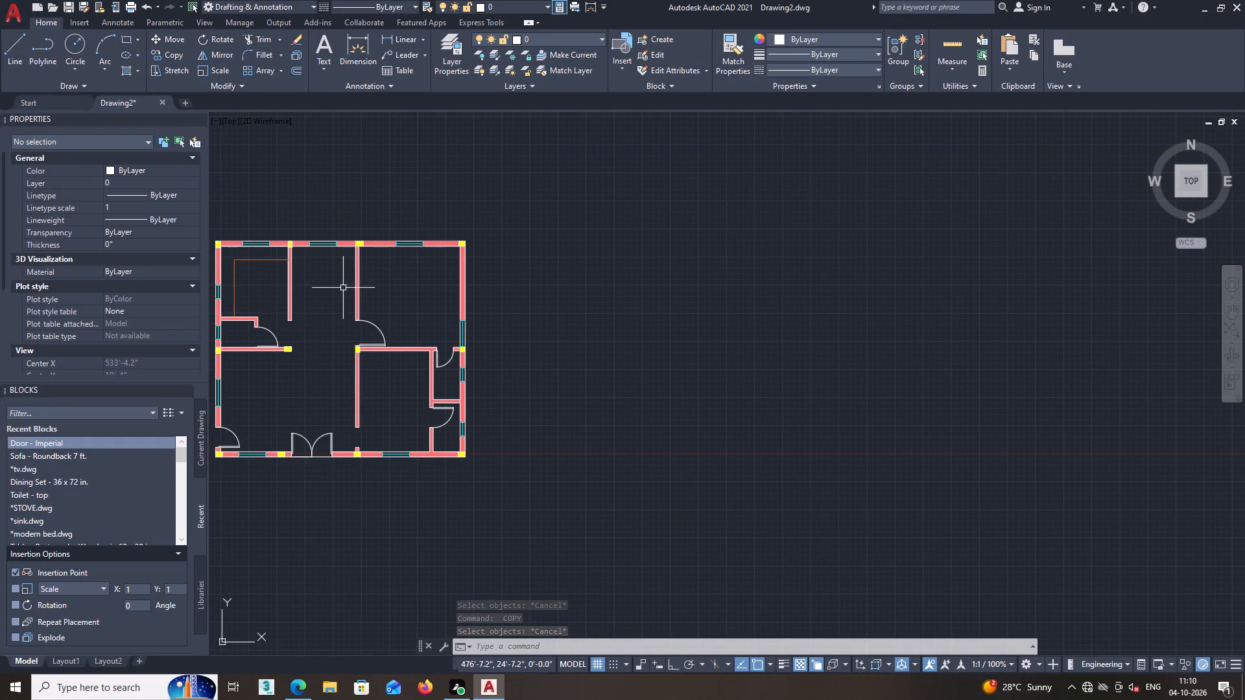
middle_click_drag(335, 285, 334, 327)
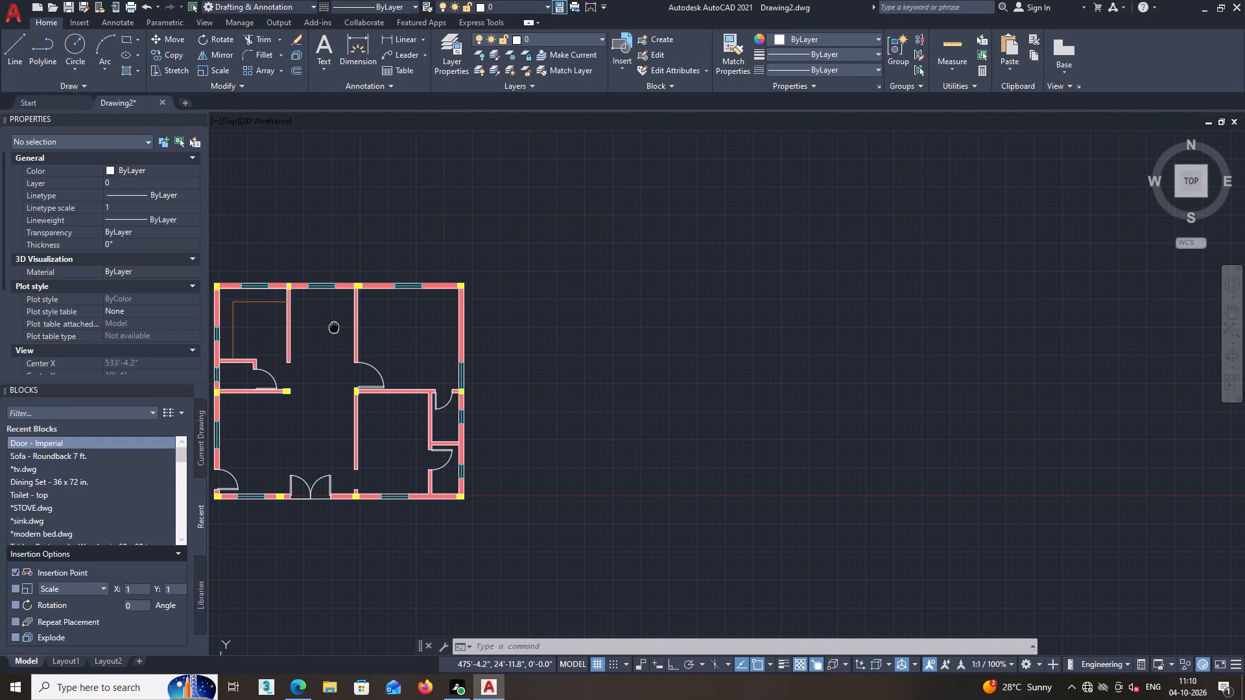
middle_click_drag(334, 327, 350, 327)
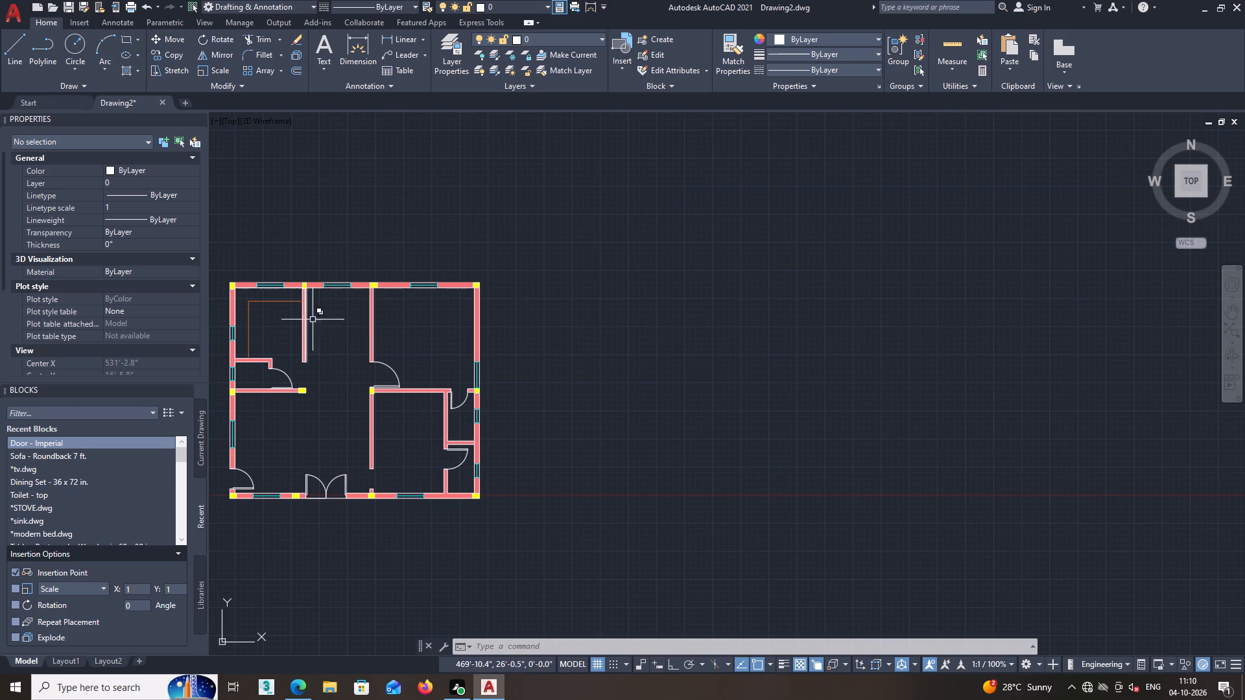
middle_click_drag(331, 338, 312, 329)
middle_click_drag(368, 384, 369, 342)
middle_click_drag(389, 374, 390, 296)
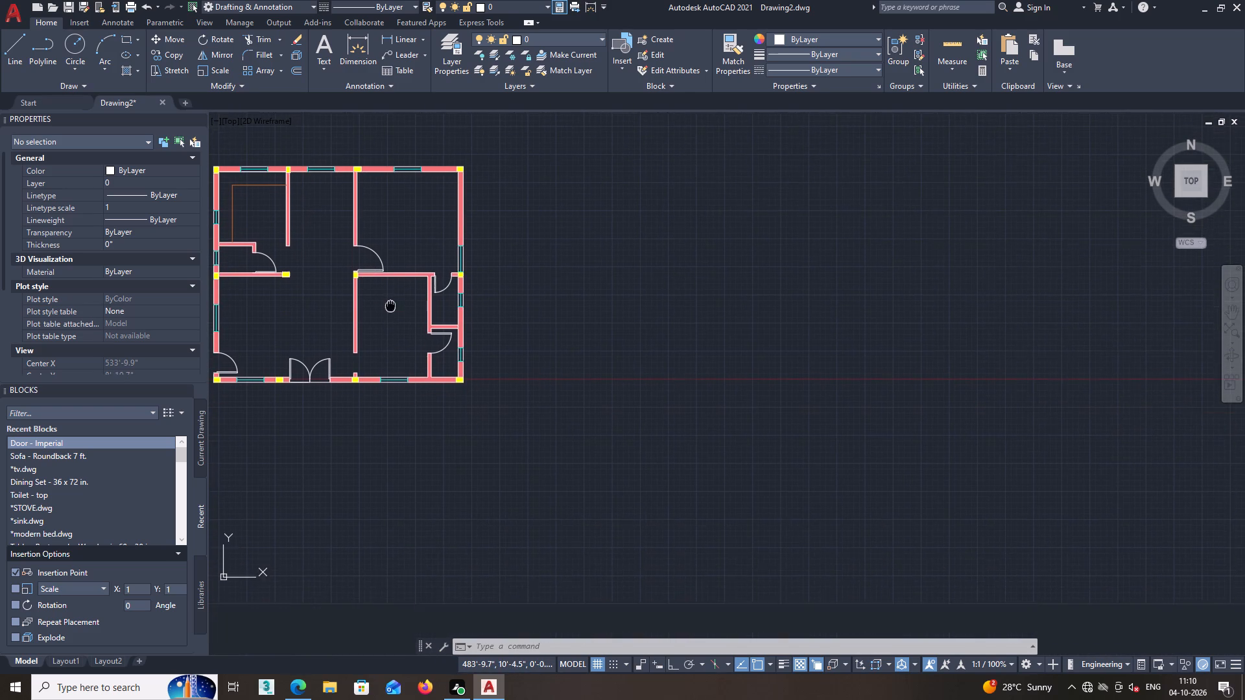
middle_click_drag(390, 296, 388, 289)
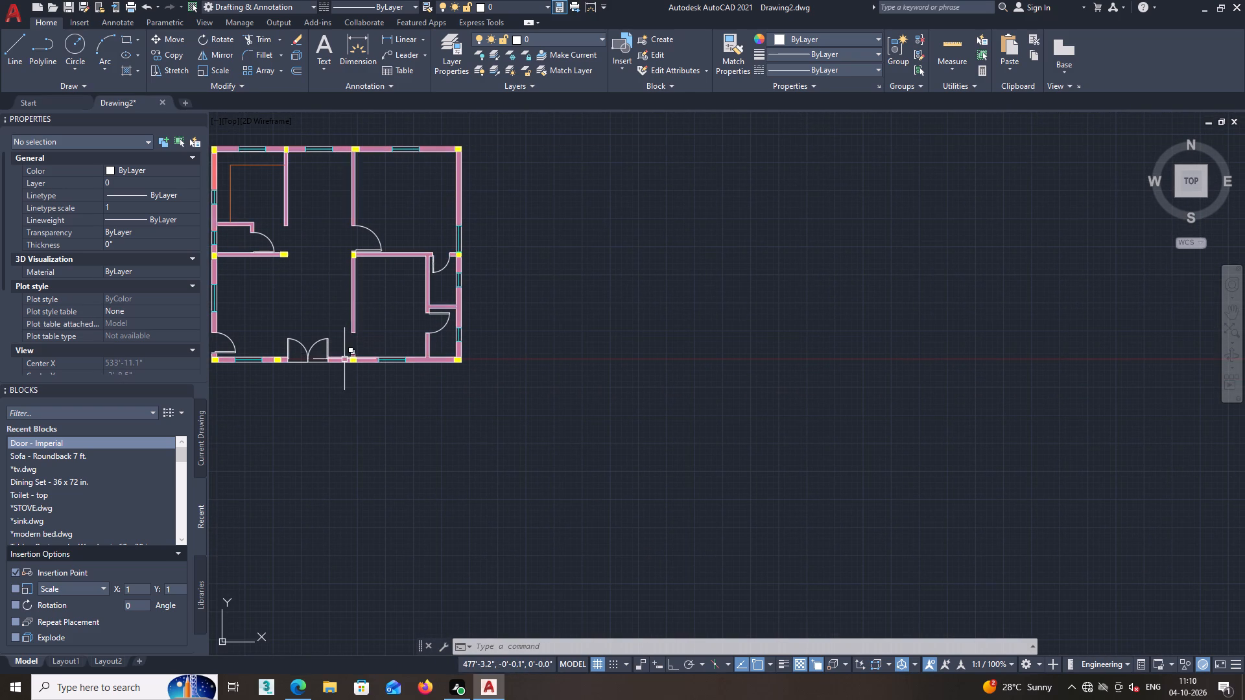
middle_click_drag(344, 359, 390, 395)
Copy the middle vertical wall's door by its lower hinge corner to the top-left corner of the wall stub below that wall's lower opening.
left_click(411, 262)
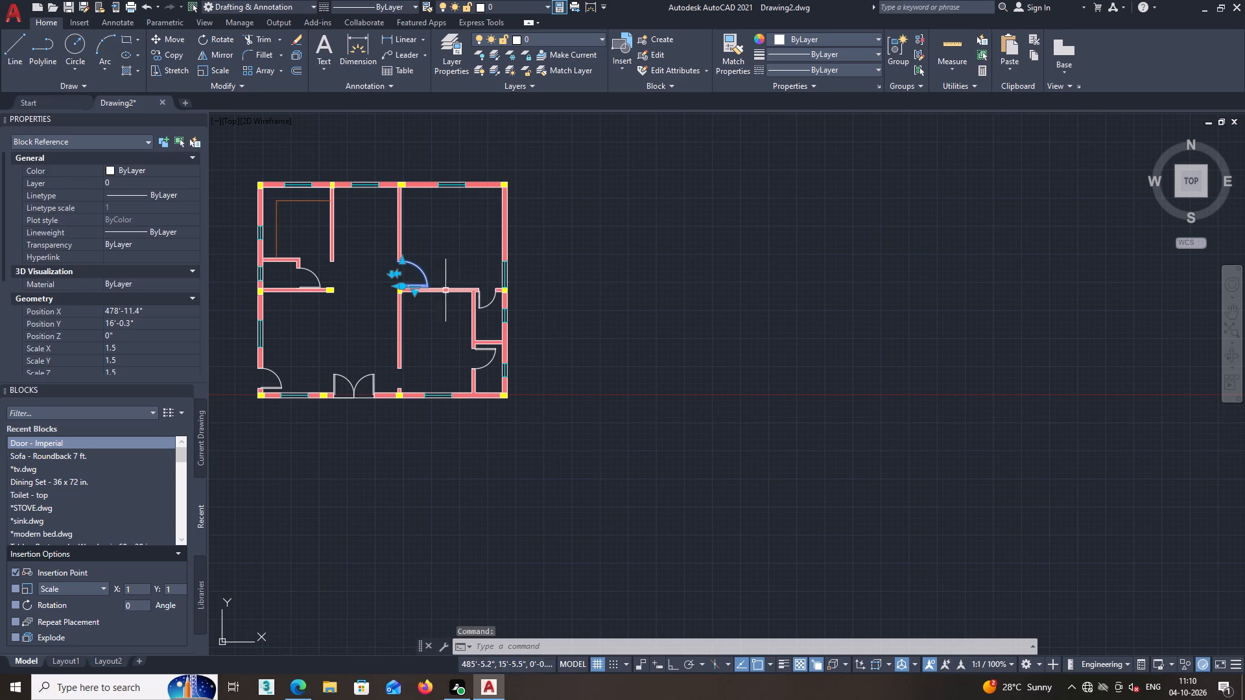
type("co")
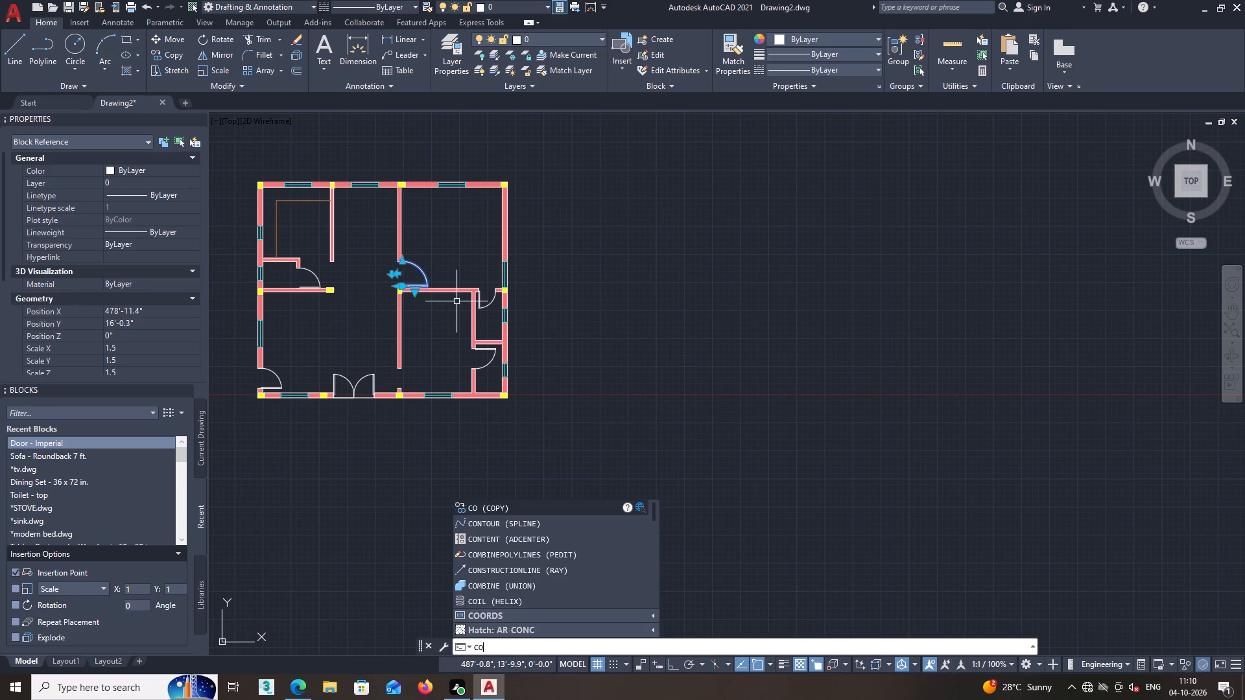
key("Return")
scroll(399, 287, "up", 2)
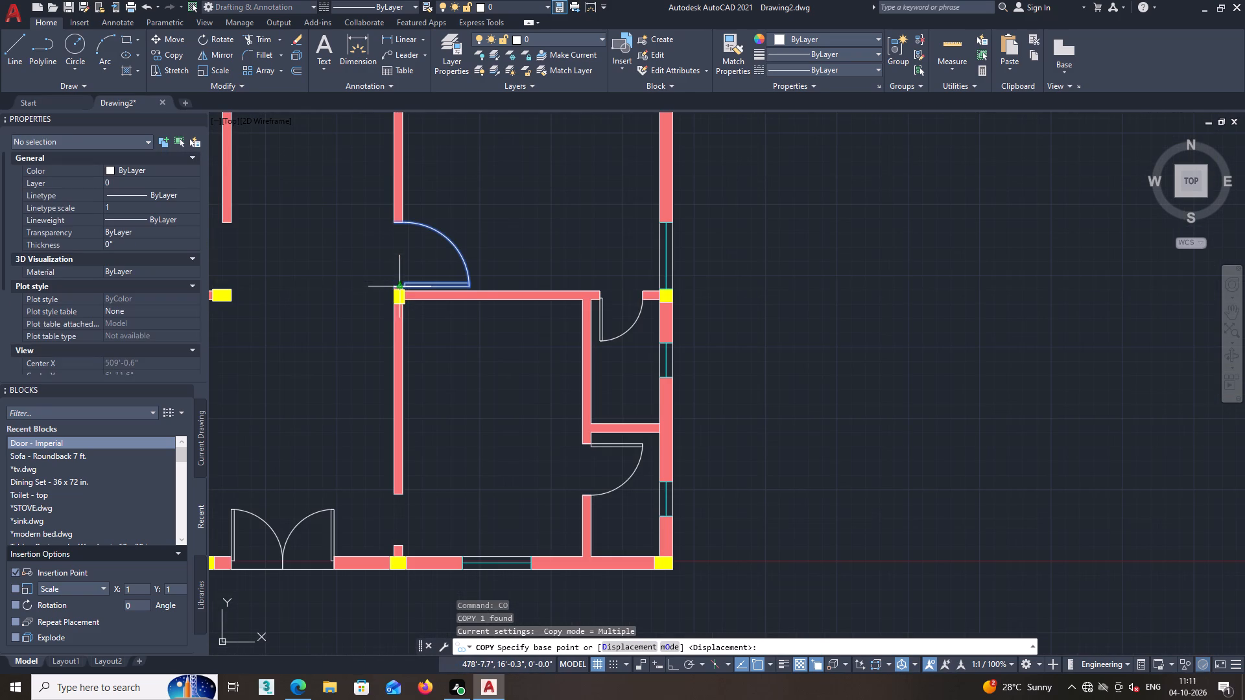
left_click(394, 287)
middle_click_drag(376, 523, 382, 510)
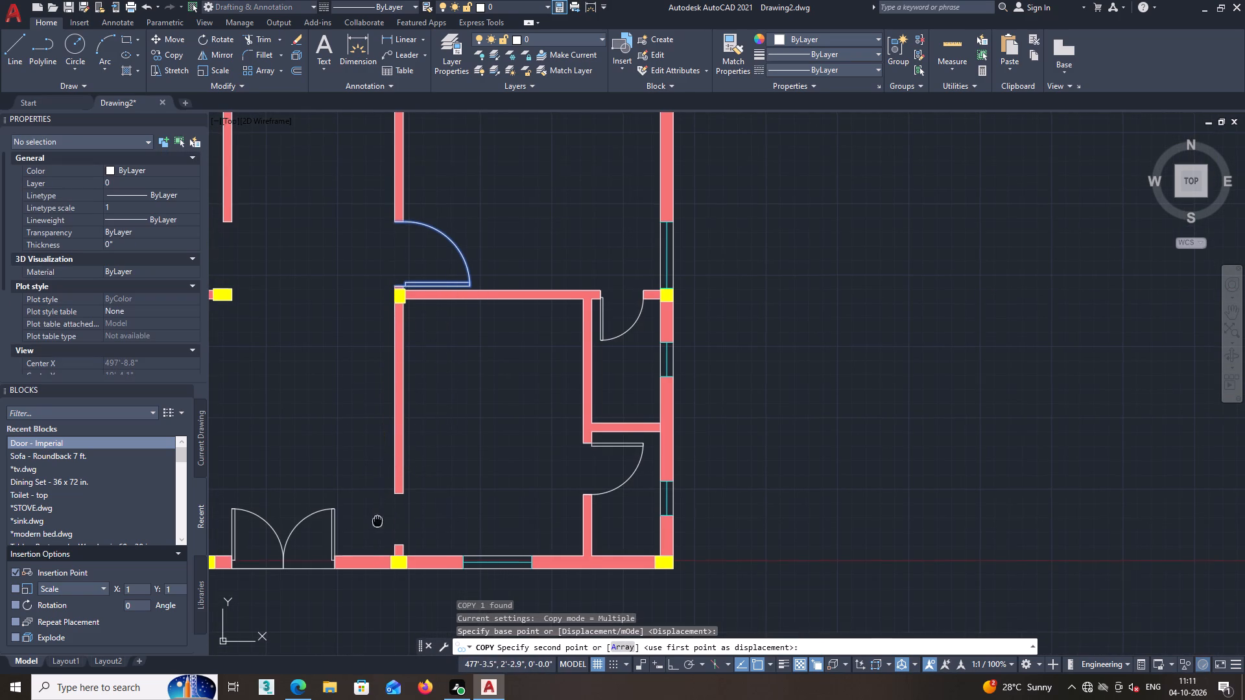
middle_click_drag(382, 510, 394, 472)
scroll(397, 483, "up", 2)
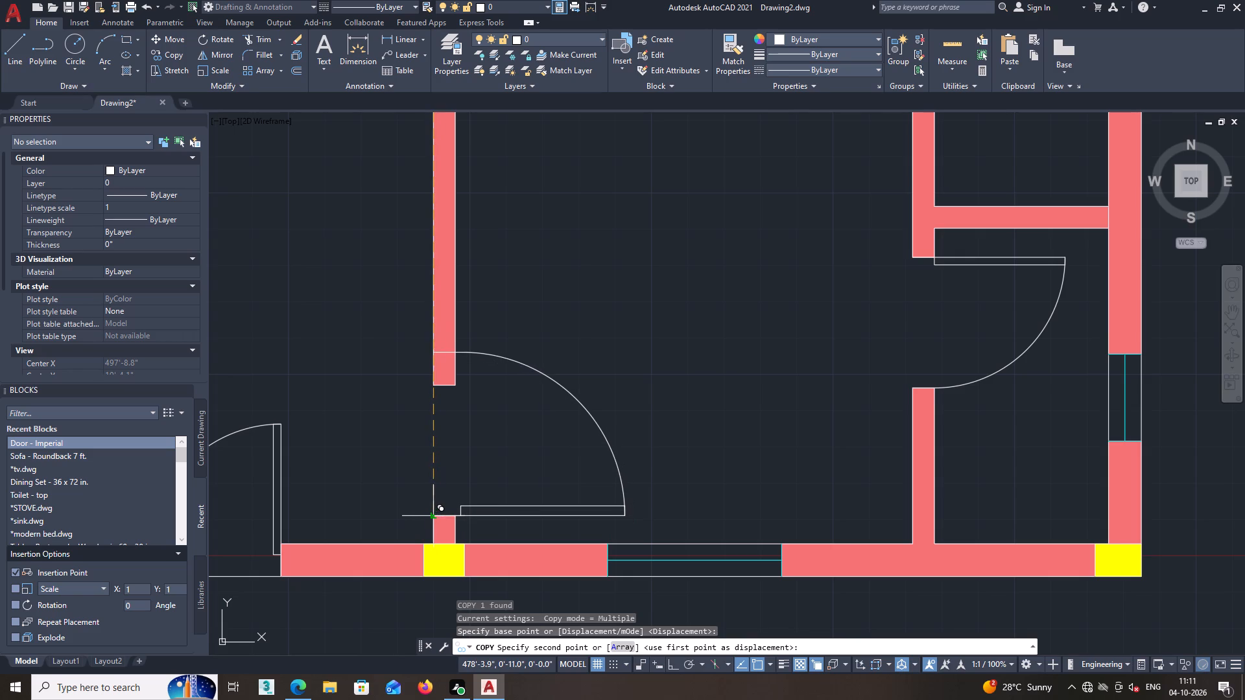
left_click(433, 515)
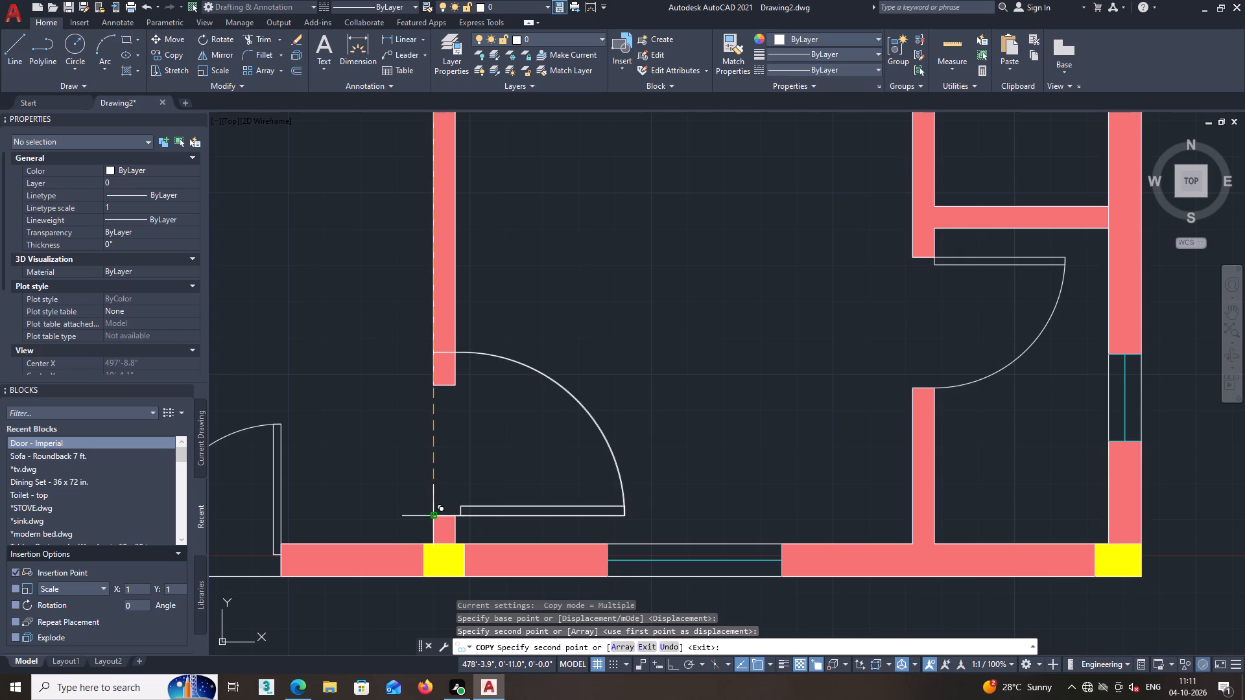
key("Escape")
Scale the middle vertical wall's lower door by reference about its lower hinge corner to reach the bottom-left corner of the wall above.
key("s")
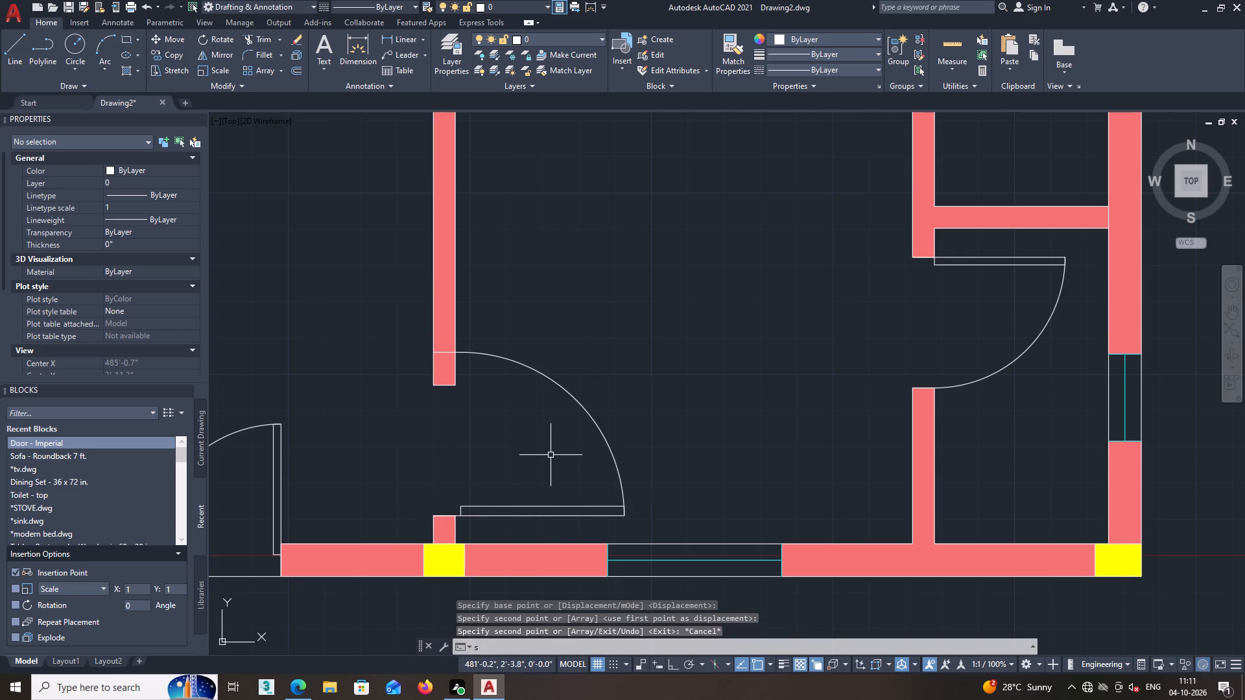
key("c")
key("Return")
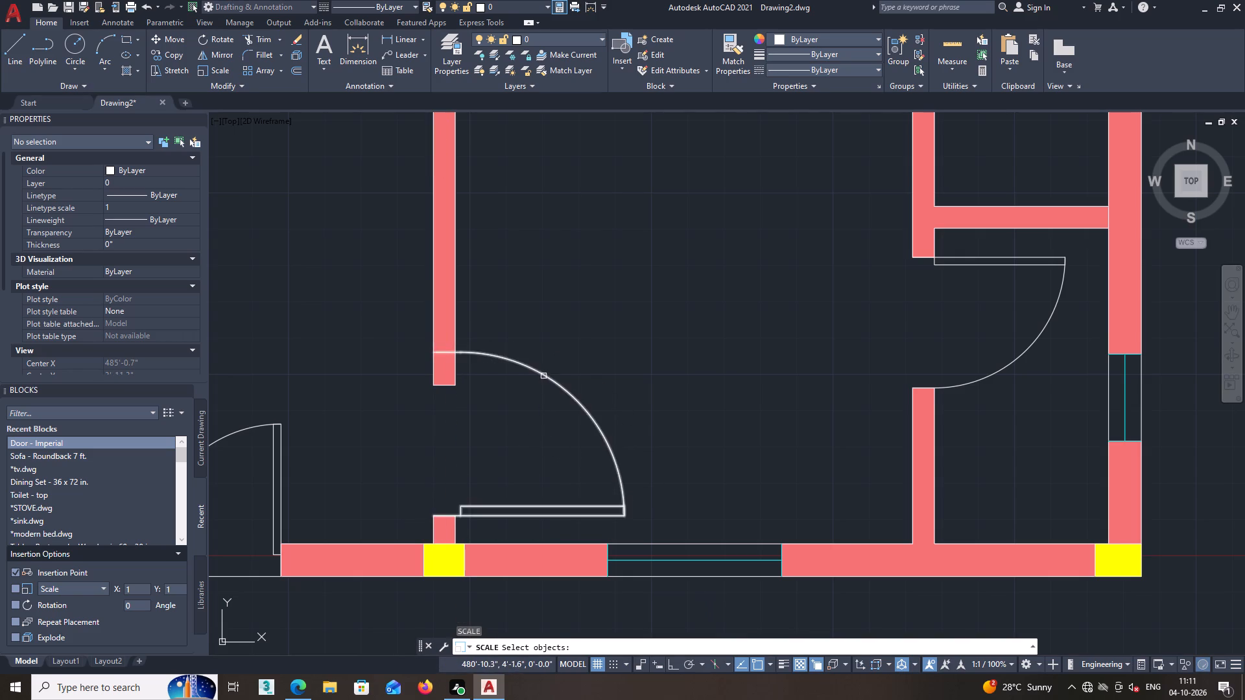
left_click(543, 376)
key("r")
key("Return")
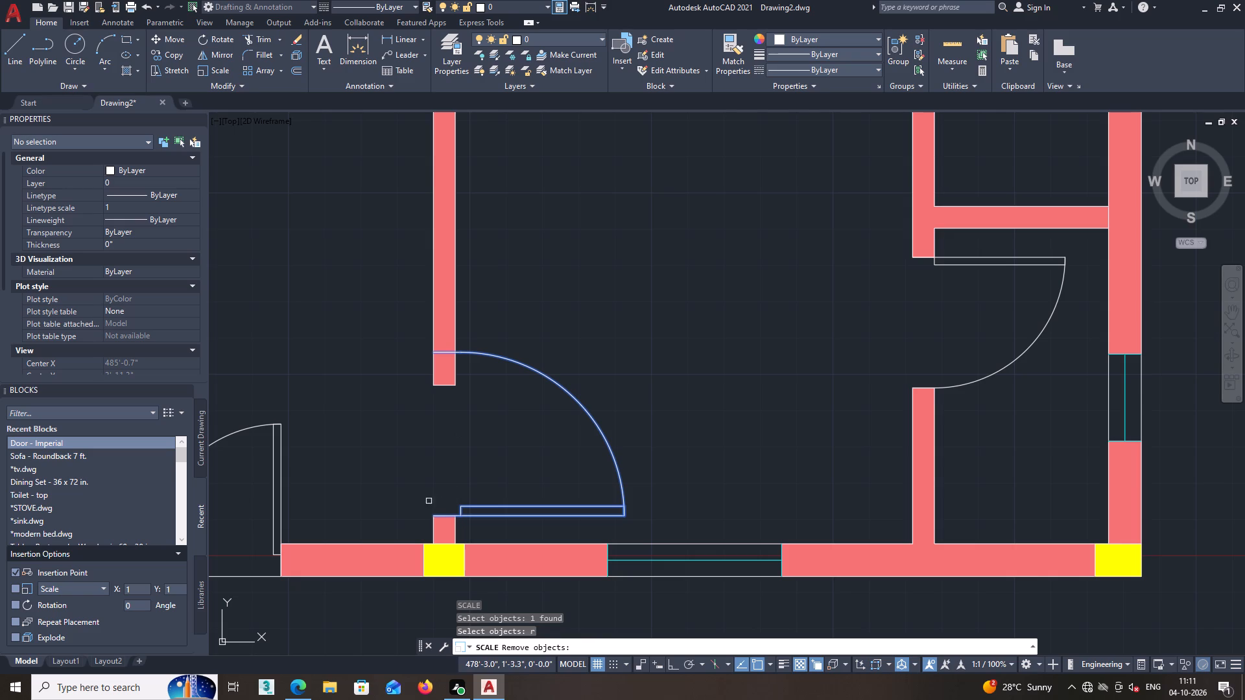
key("space")
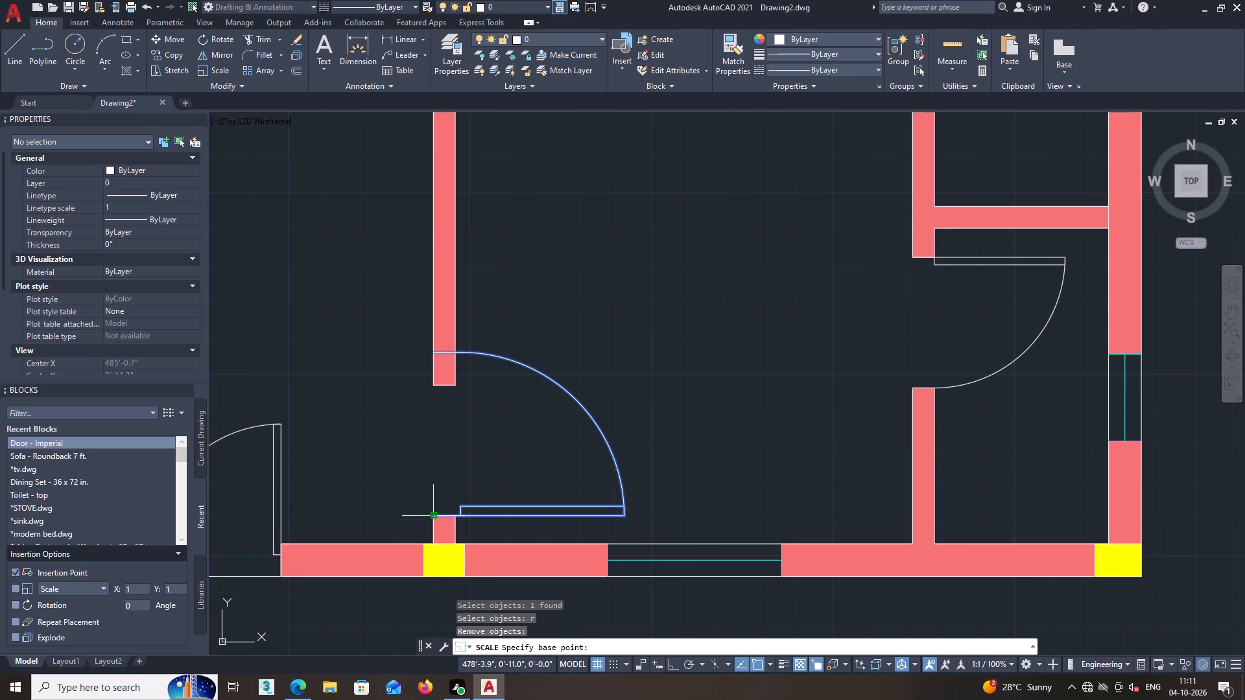
left_click(434, 517)
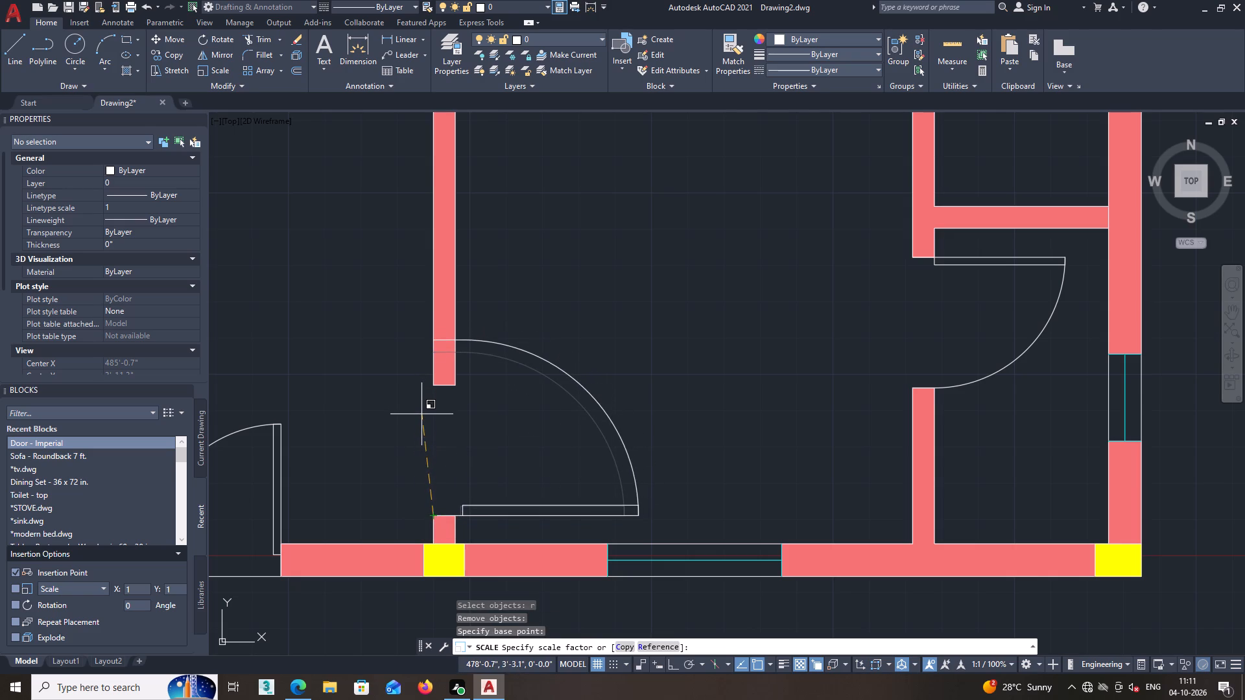
key("r")
key("Return")
left_click(433, 516)
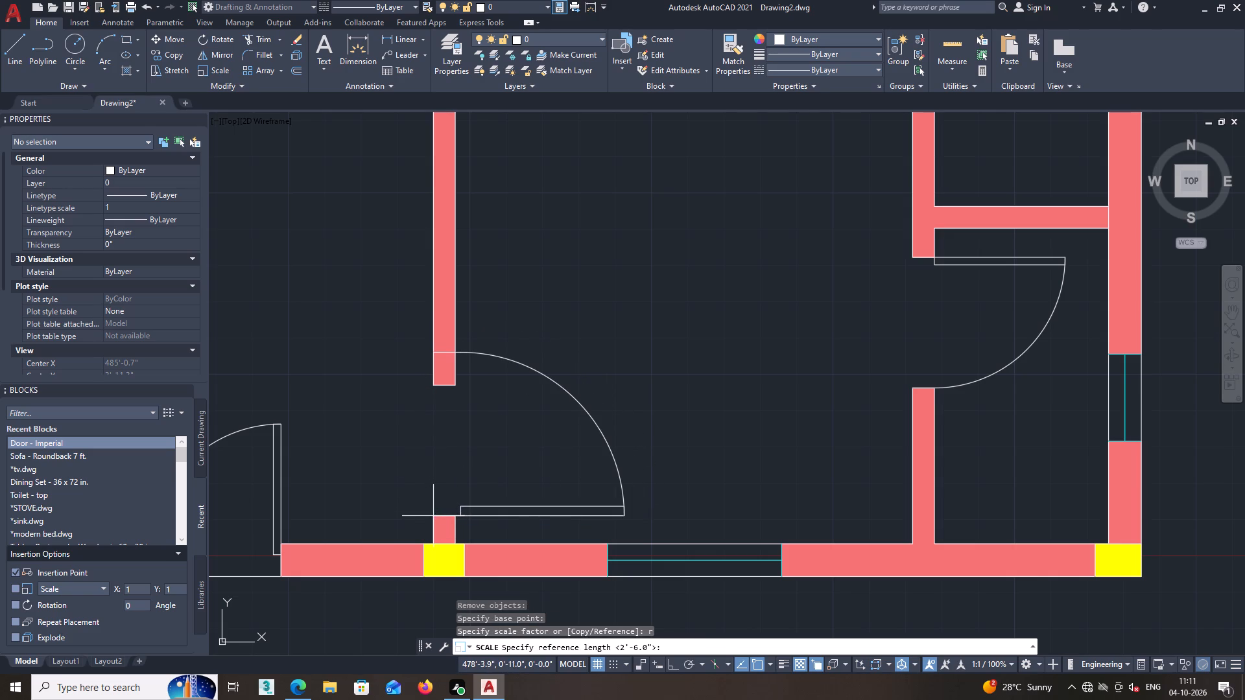
left_click(434, 350)
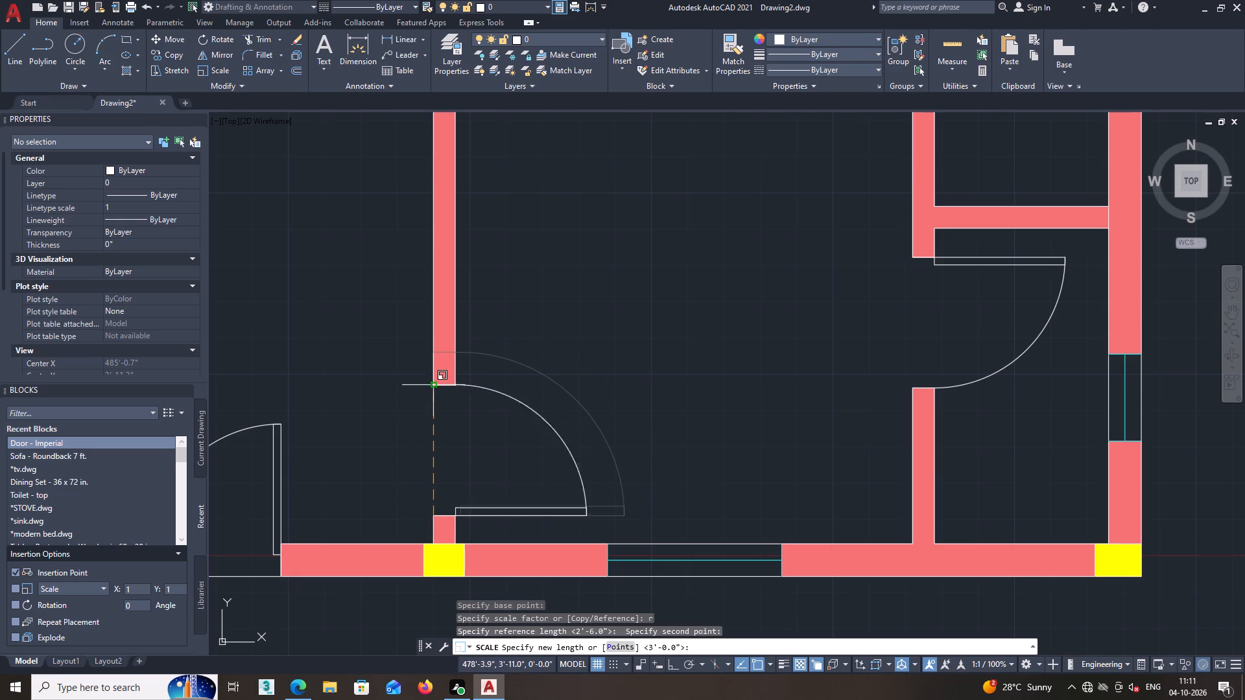
left_click(433, 384)
key("space")
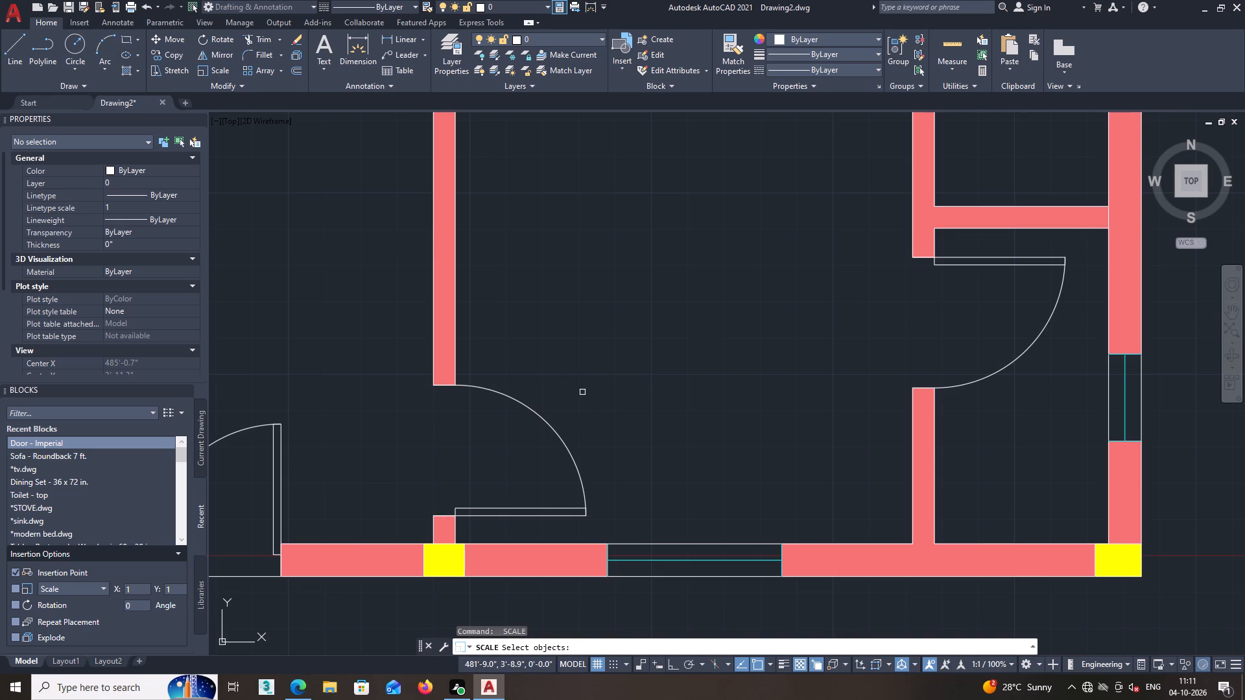
key("Escape")
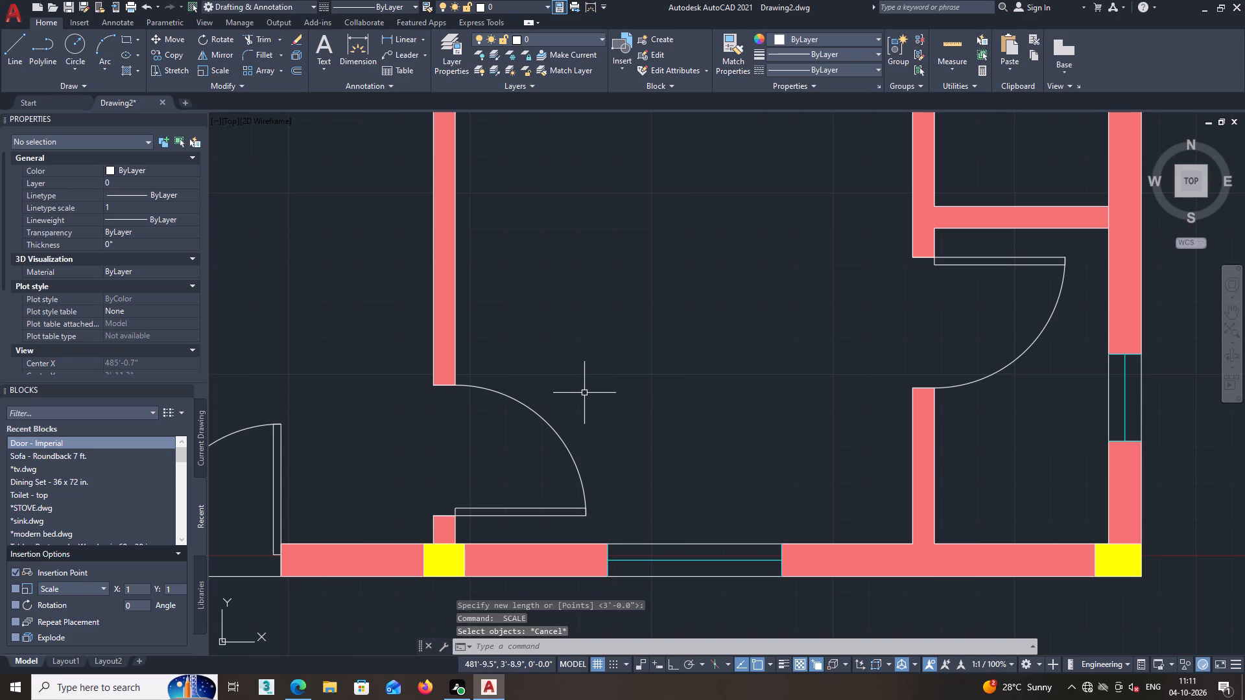
Close the Properties palette to leave more room for the block list.
middle_click_drag(594, 400, 571, 394)
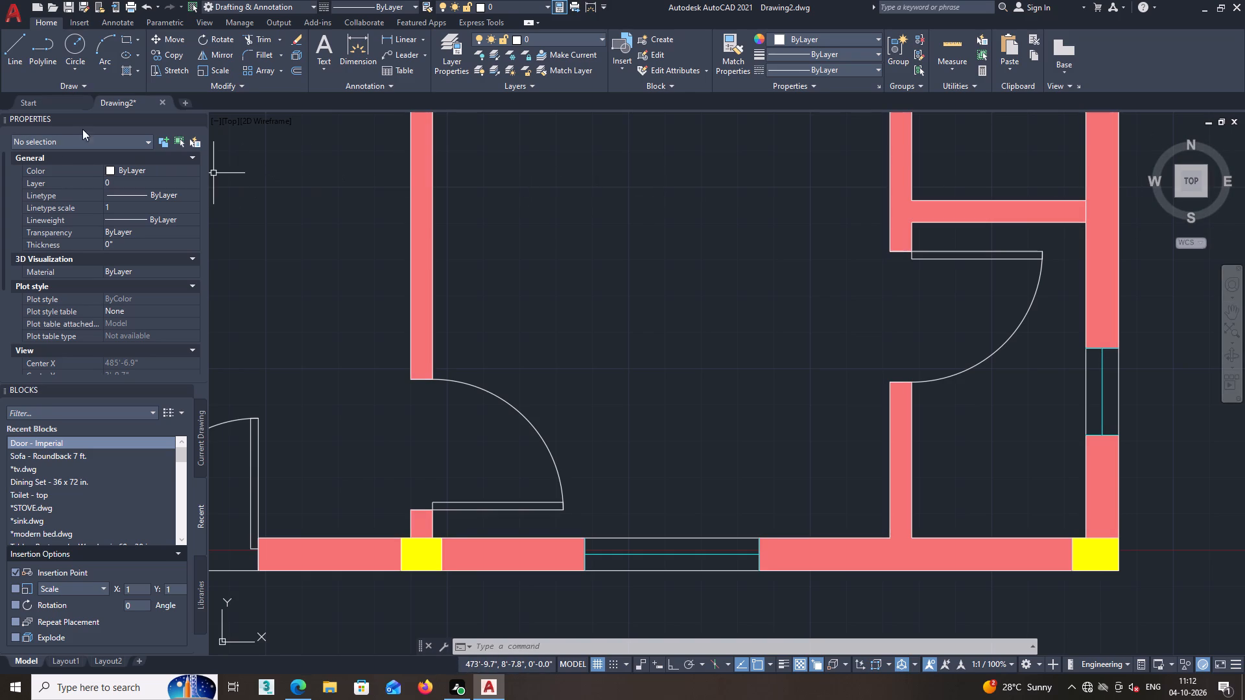
left_click(199, 119)
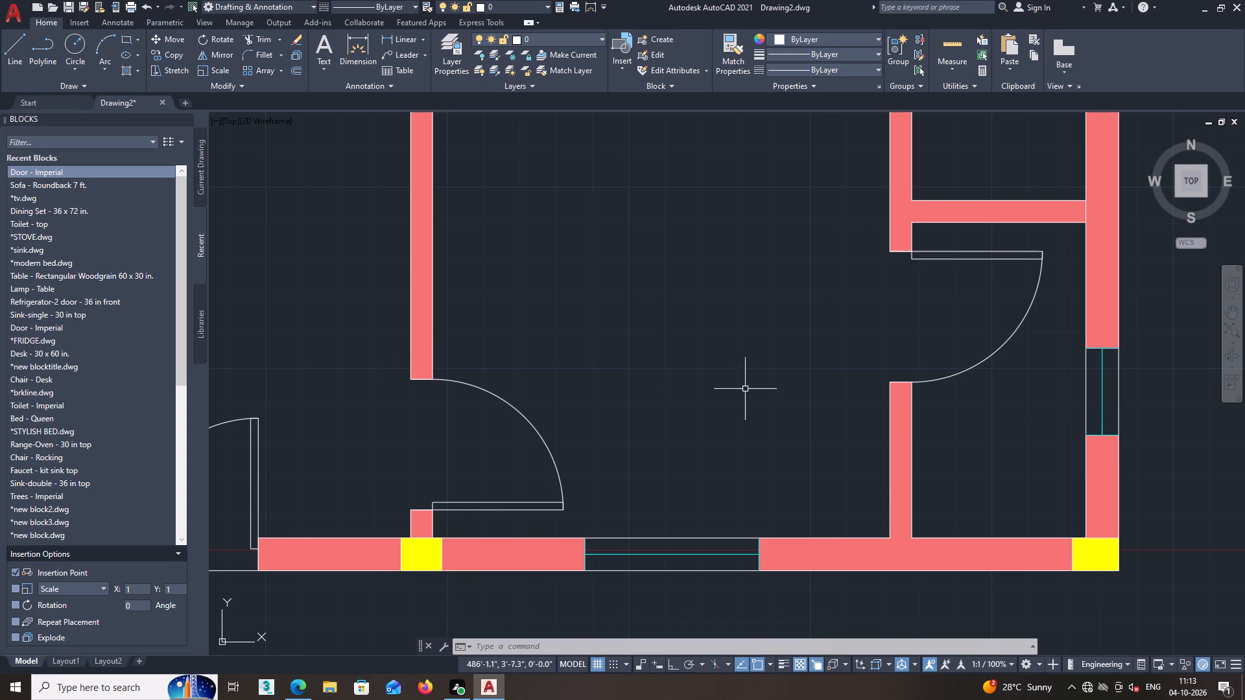
Insert the sink.dwg block in the empty space outside the left exterior wall, beside the upper-left room.
scroll(733, 377, "down", 4)
middle_click_drag(716, 399, 725, 425)
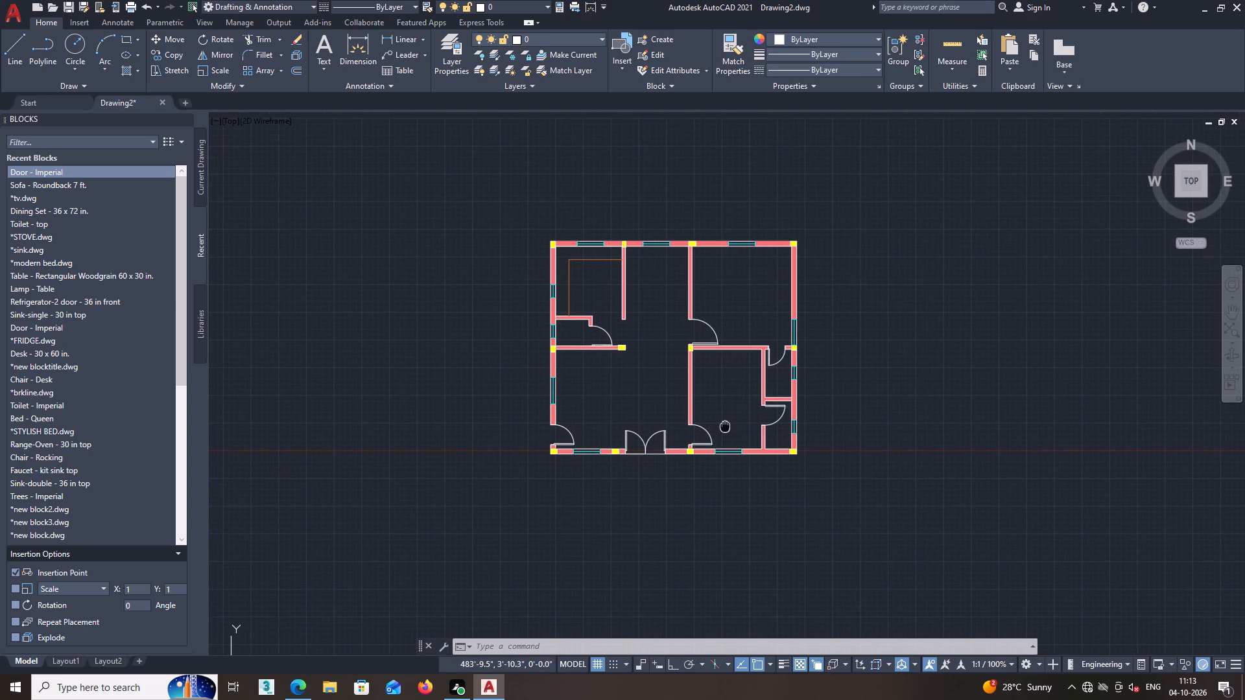
middle_click_drag(725, 425, 728, 451)
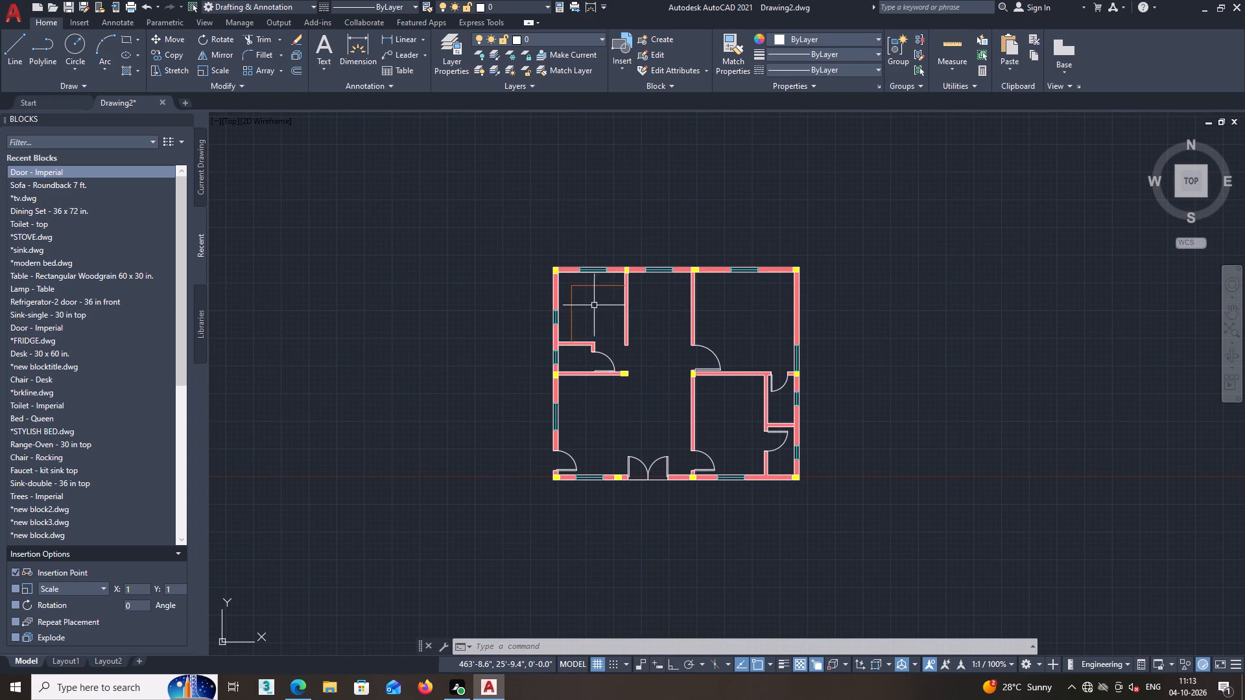
scroll(587, 310, "up", 2)
middle_click_drag(586, 307, 578, 316)
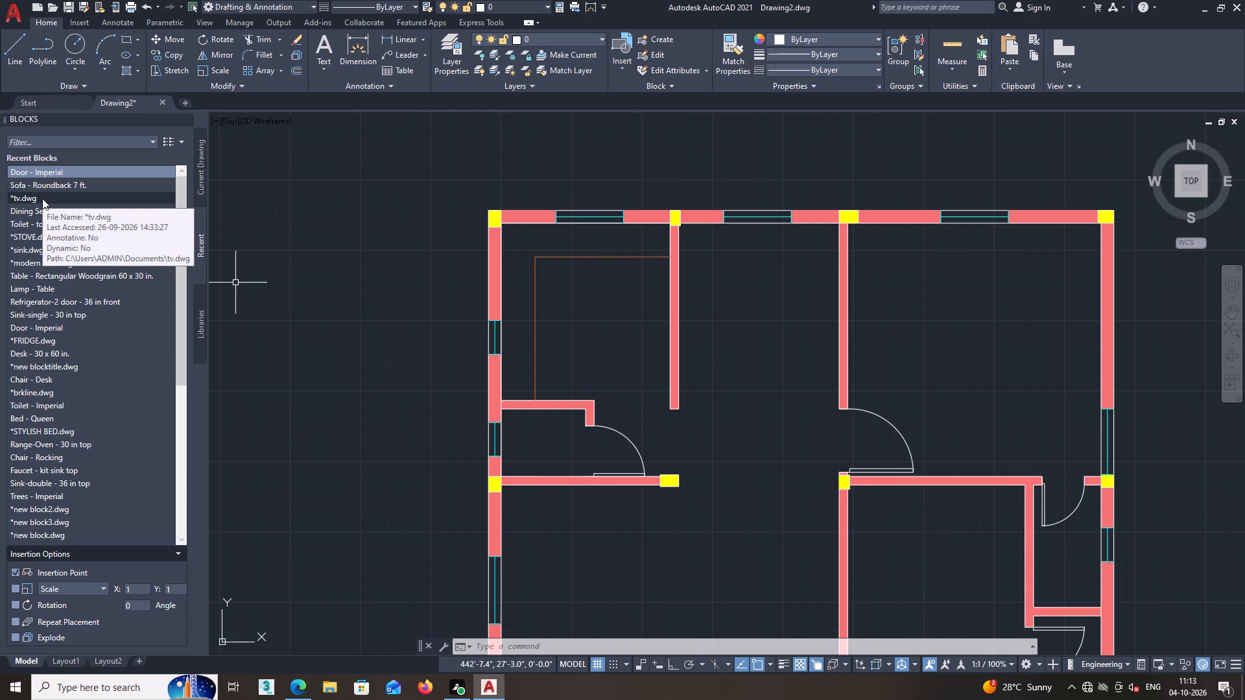
left_click(30, 250)
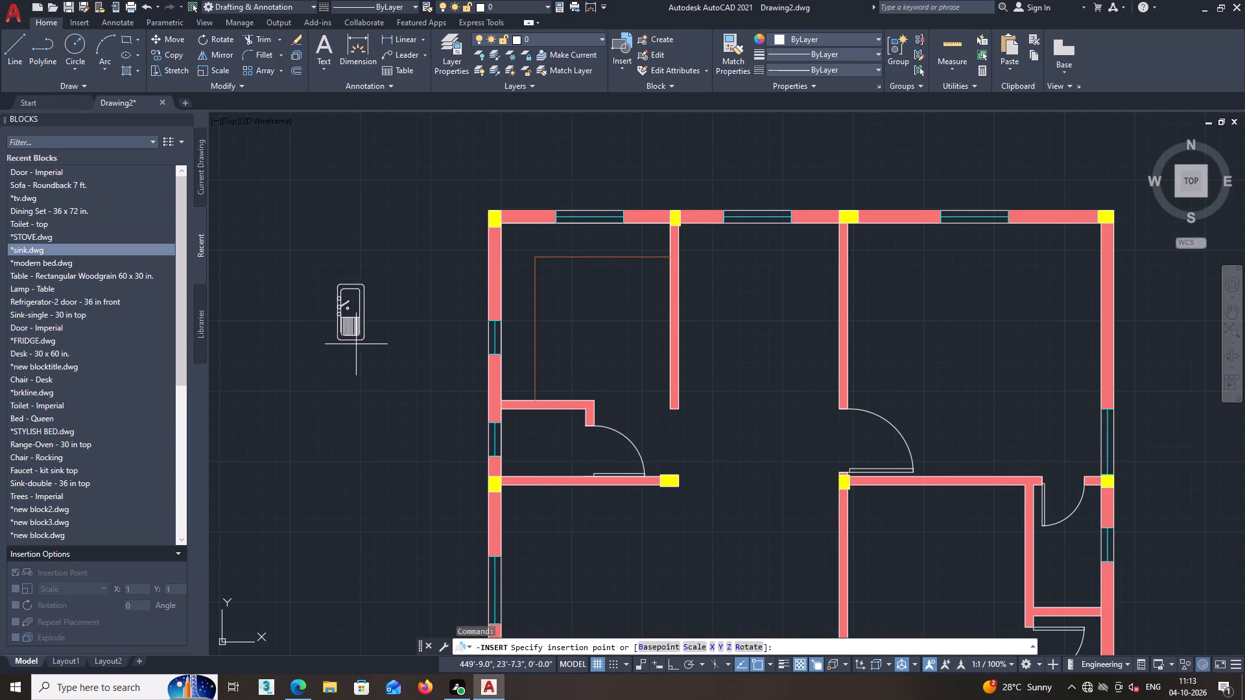
left_click(361, 346)
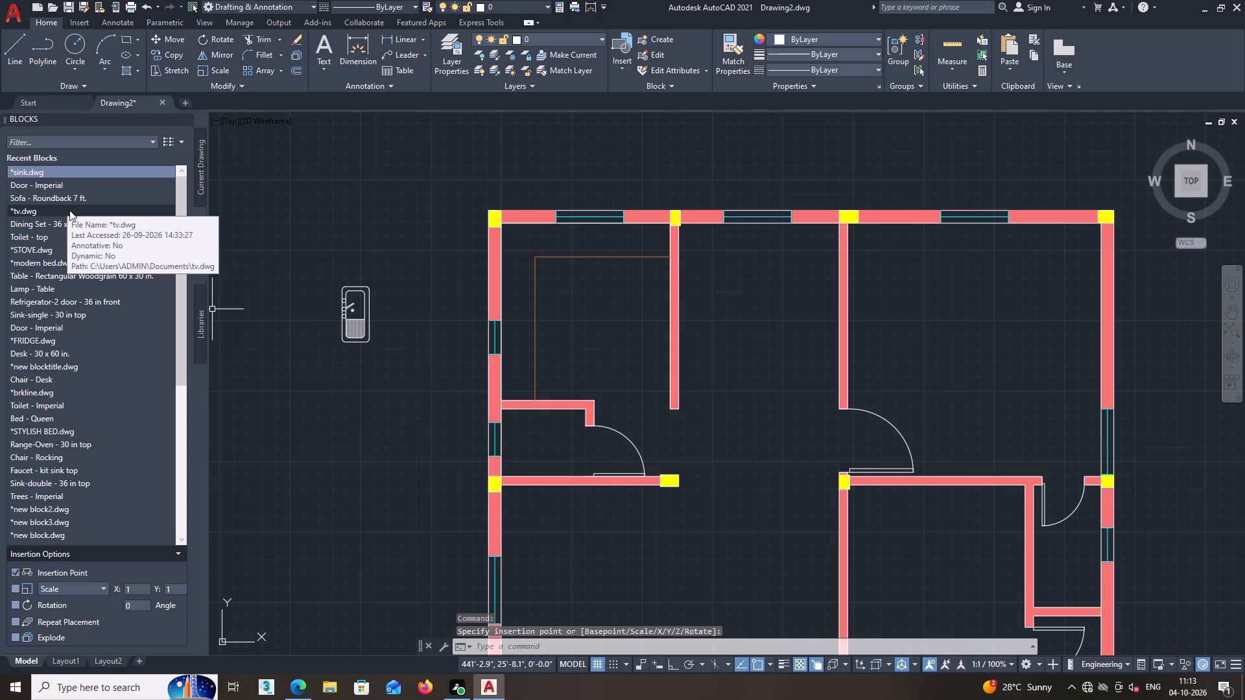
Insert the Dining Set - 36 x 72 in. block outside the floor plan, just above the sink.
left_click(33, 226)
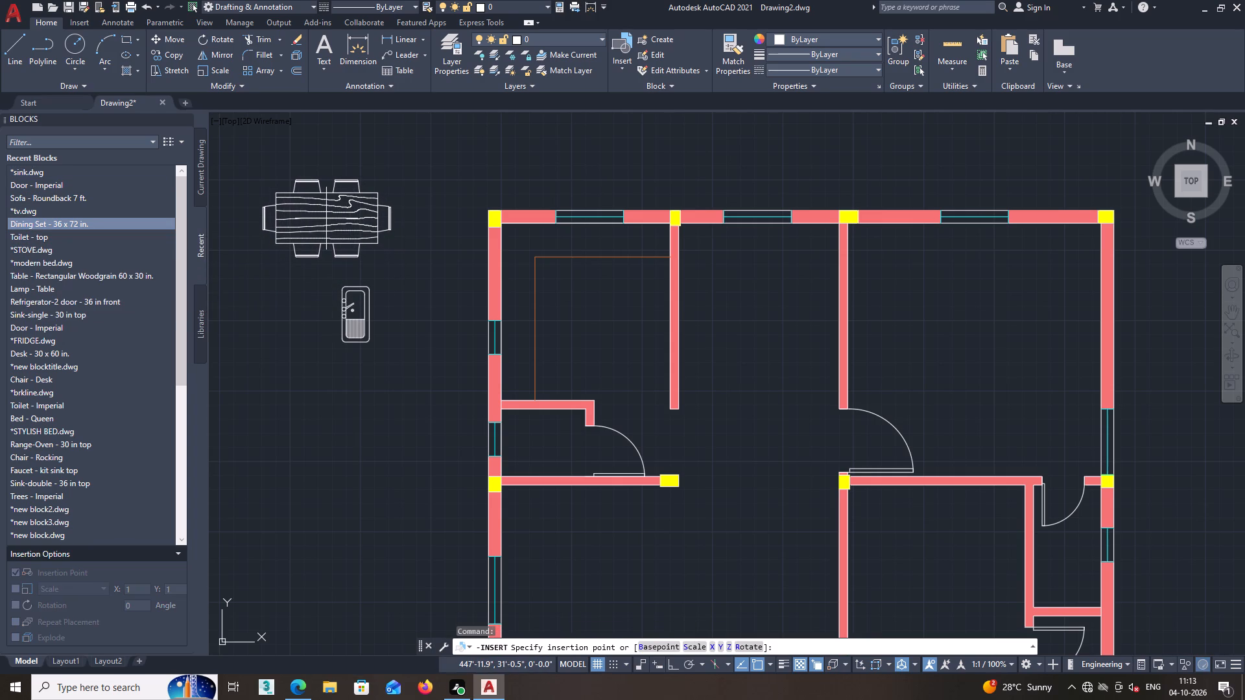
left_click(326, 218)
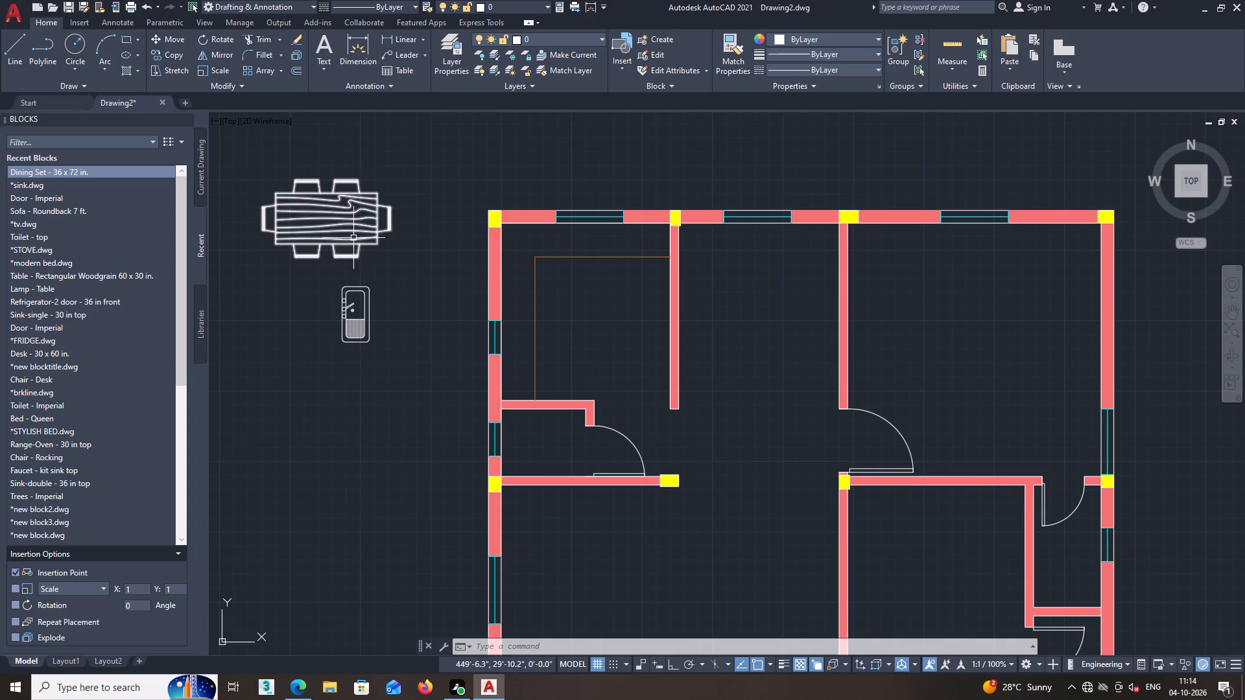
Rotate the dining set 90 degrees about its centre so its long side runs vertically.
left_click(335, 239)
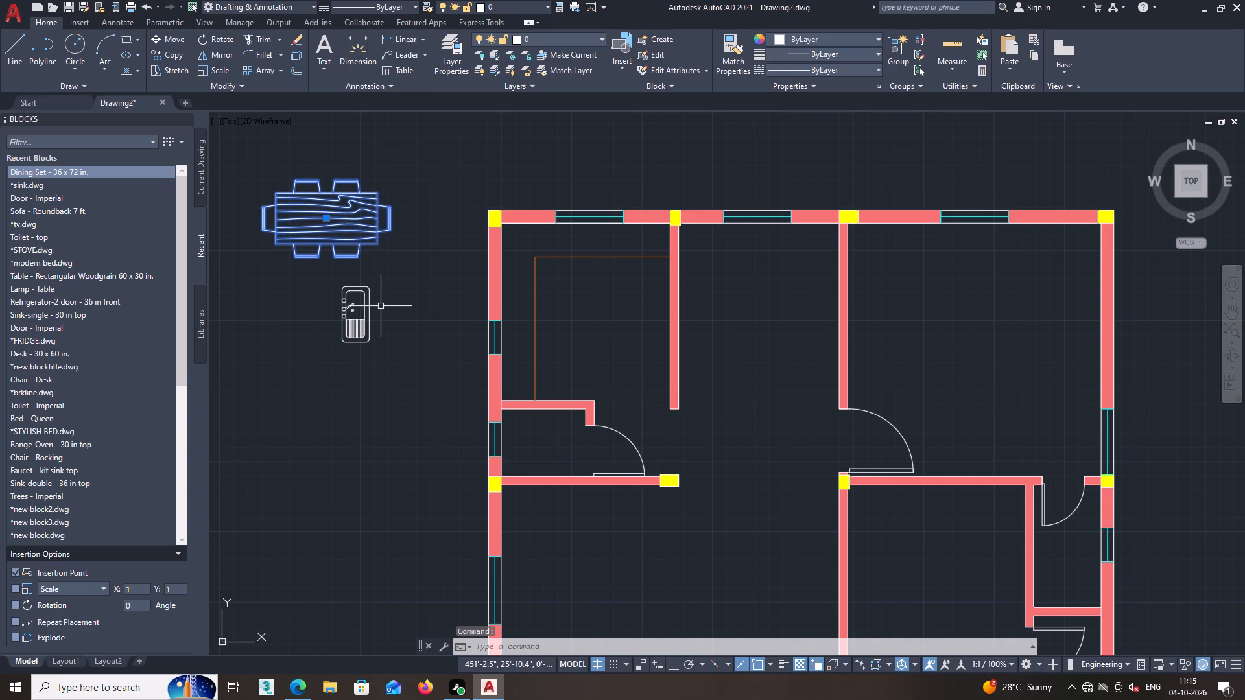
key("r")
key("o")
key("Return")
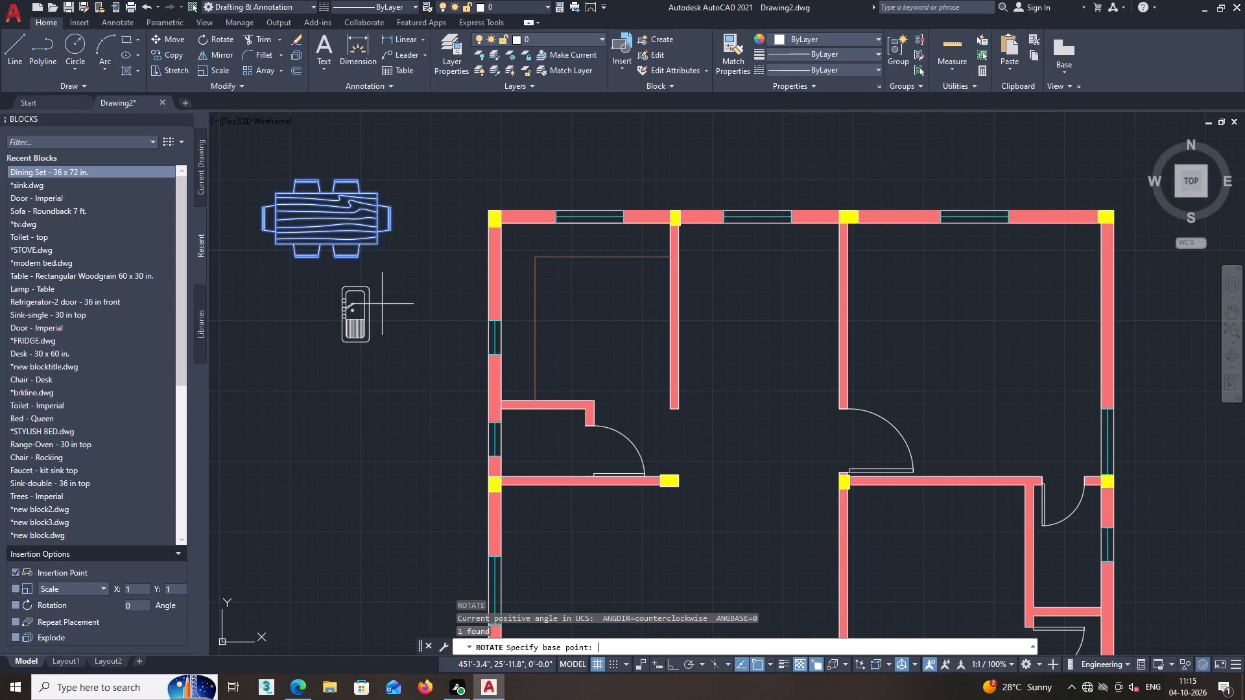
left_click(324, 217)
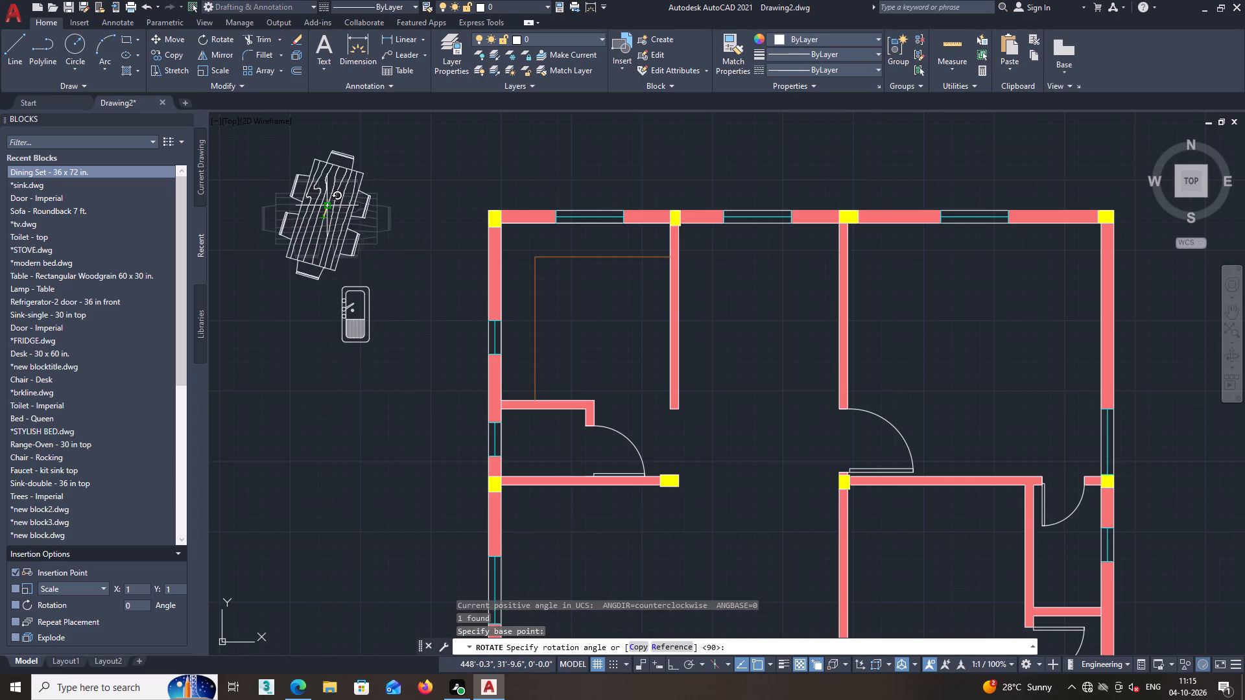
left_click(322, 182)
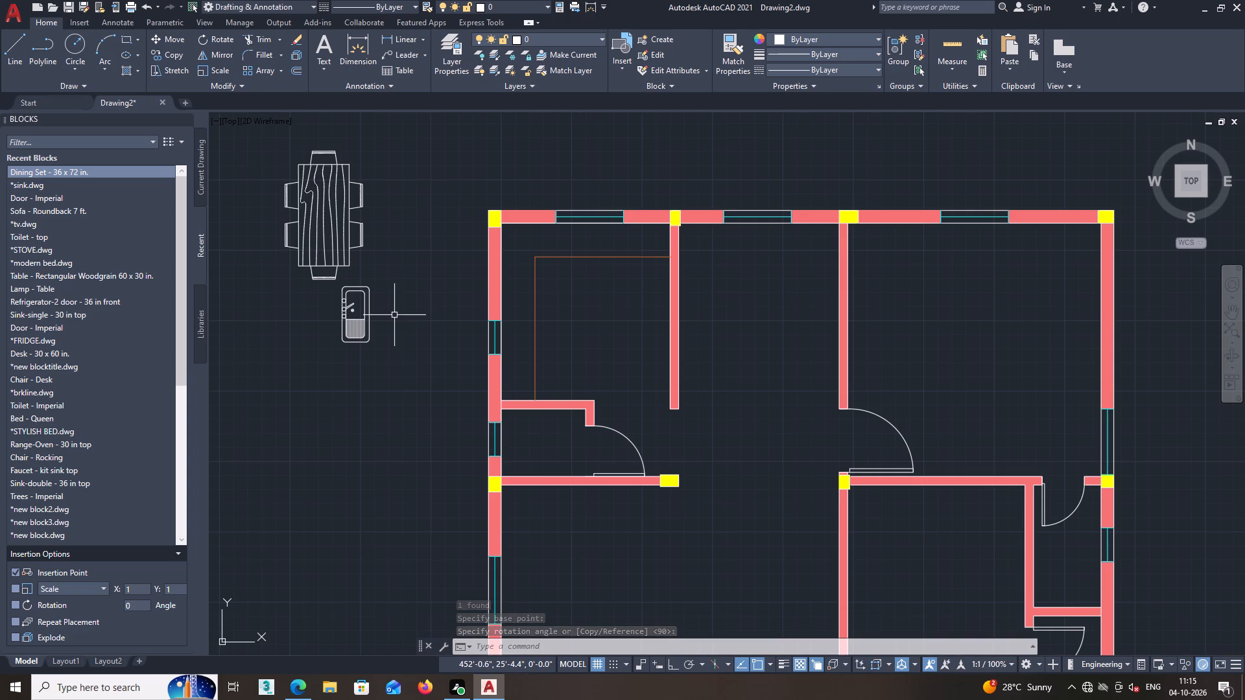
Scale the sink block down about its centre to less than half its size.
scroll(375, 327, "up", 1)
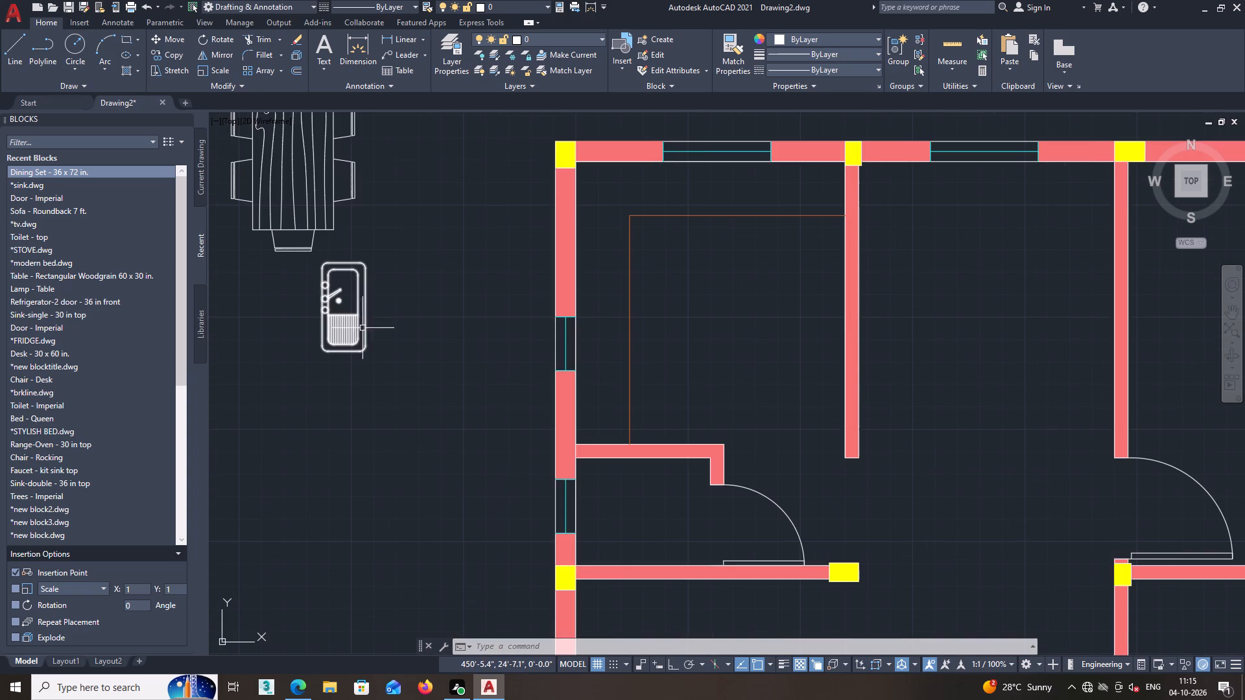
left_click(358, 330)
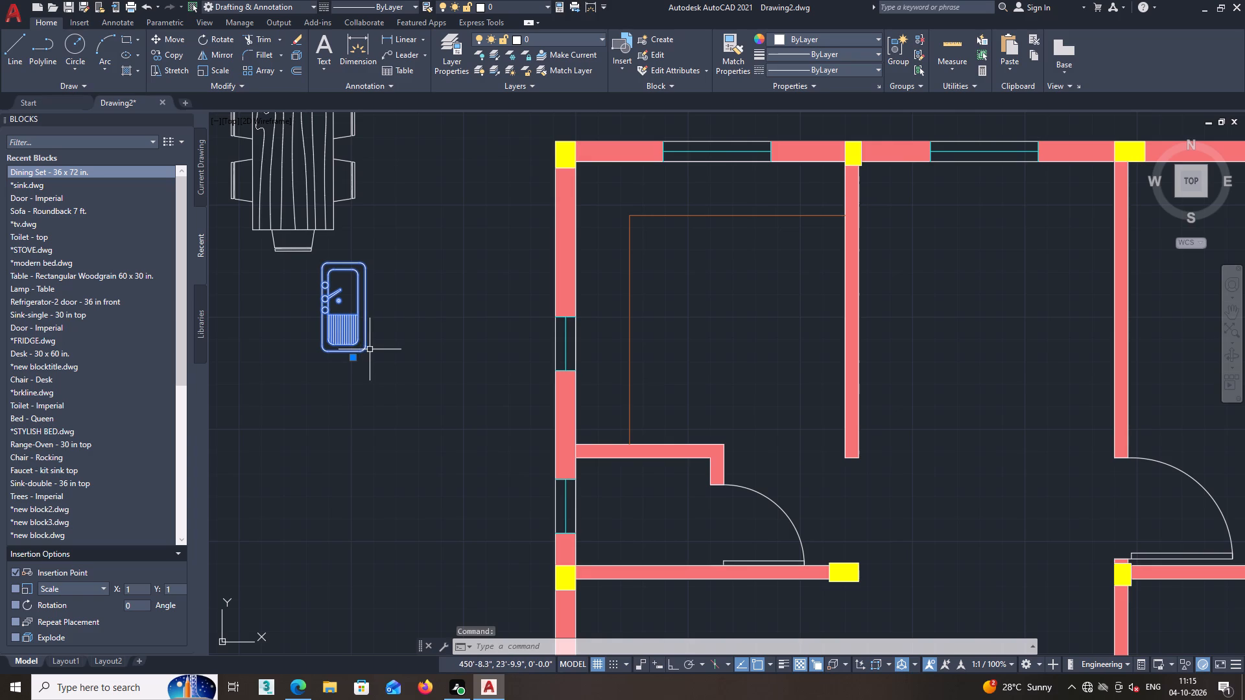
type("sc")
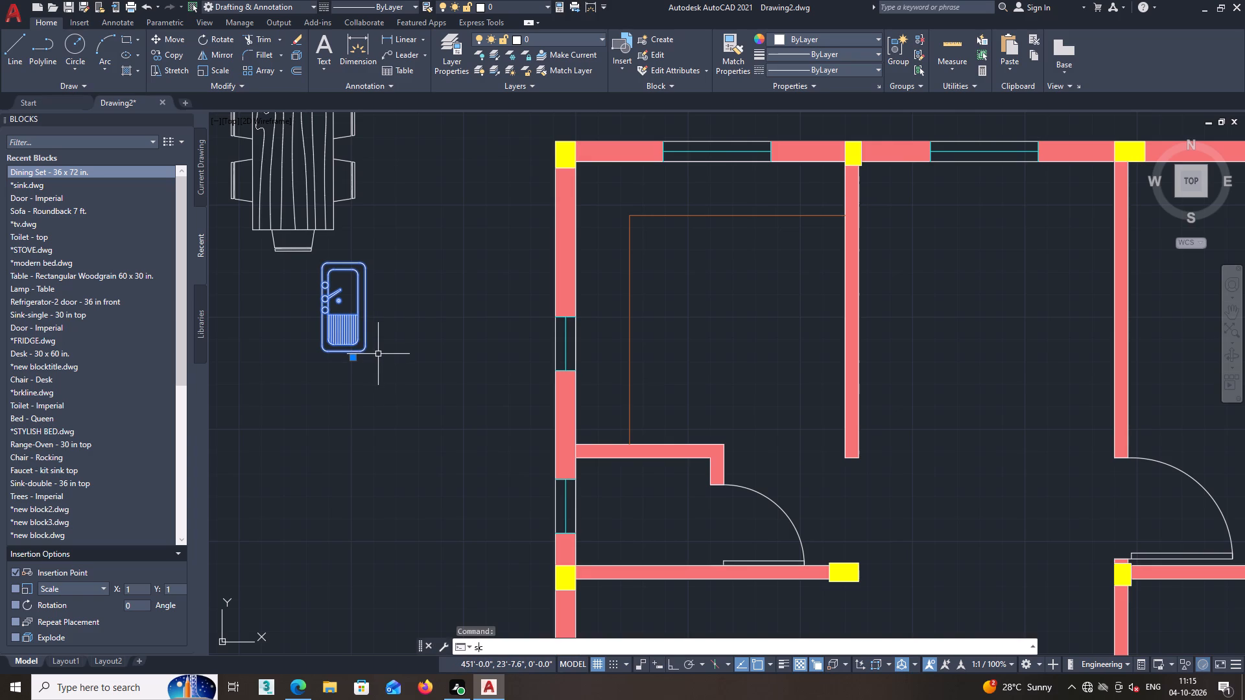
key("Return")
left_click(344, 308)
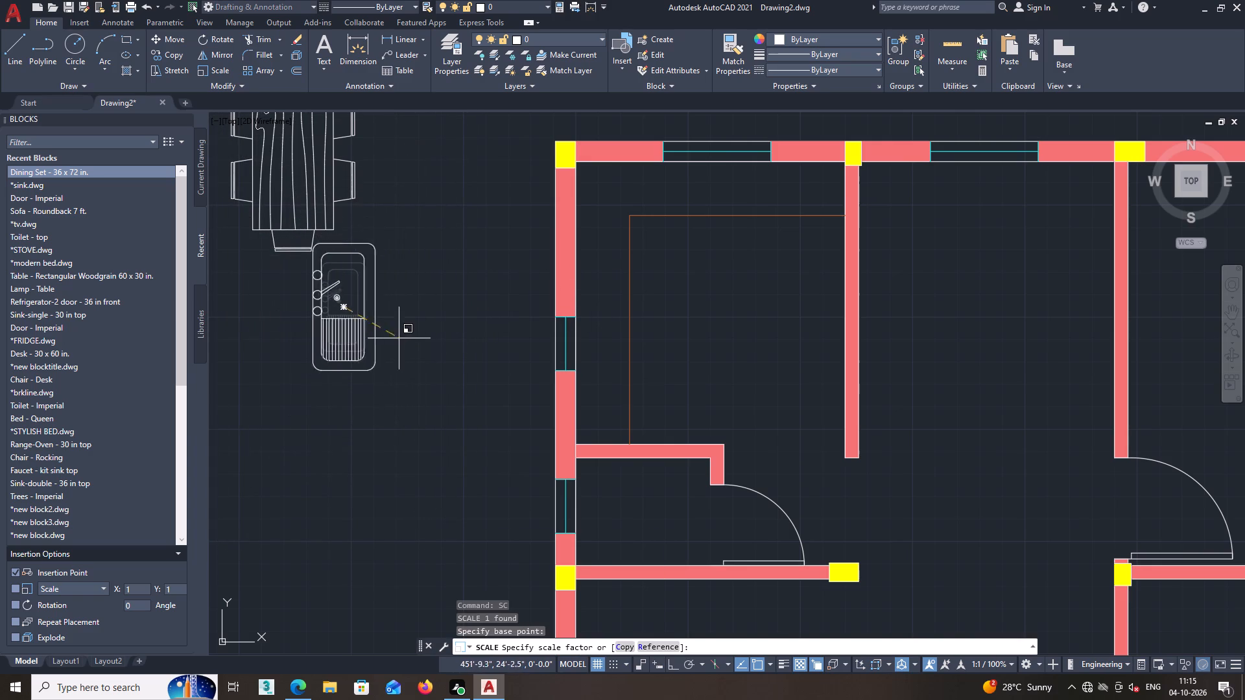
left_click(337, 324)
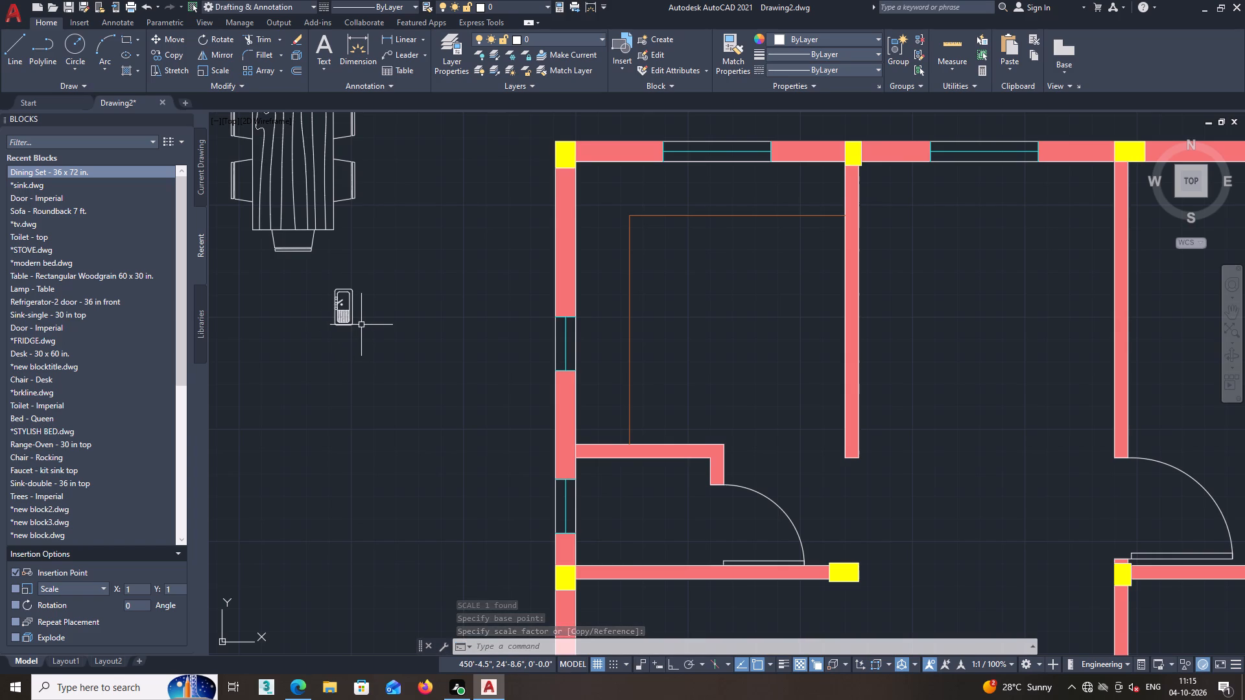
Copy the reduced sink by its centre into the upper middle room, beside its left wall just below the yellow corner column.
scroll(368, 361, "up", 2)
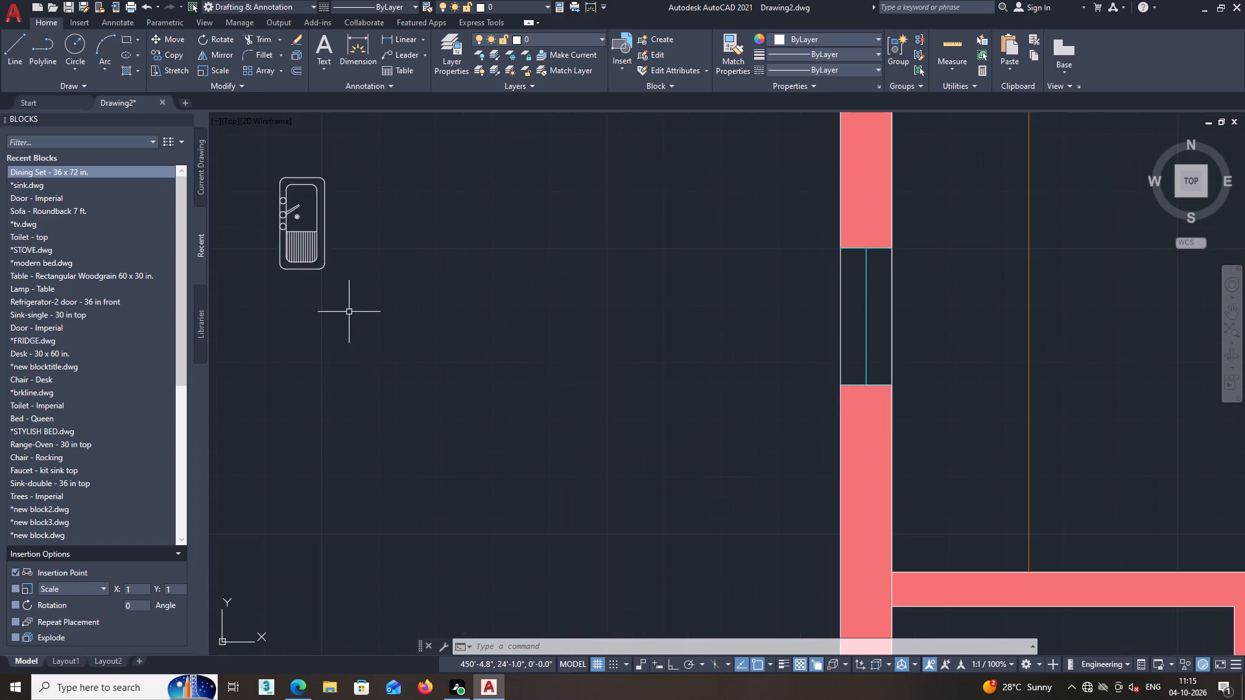
left_click(322, 259)
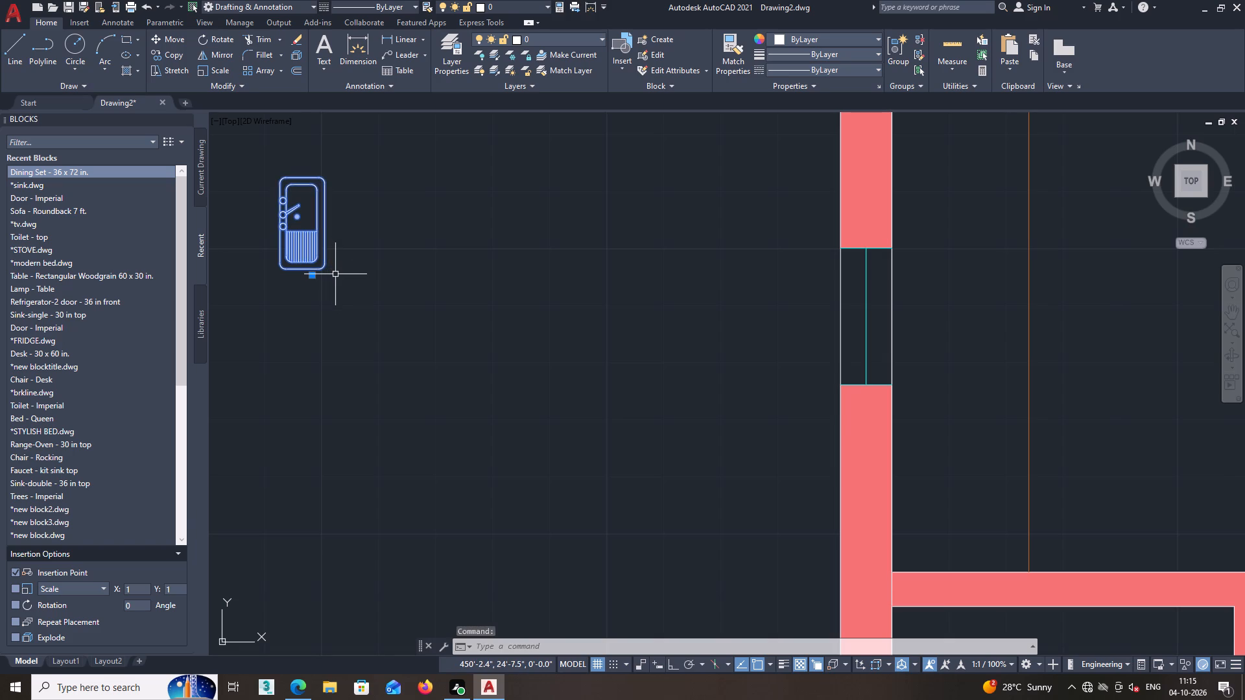
type("co")
key("Return")
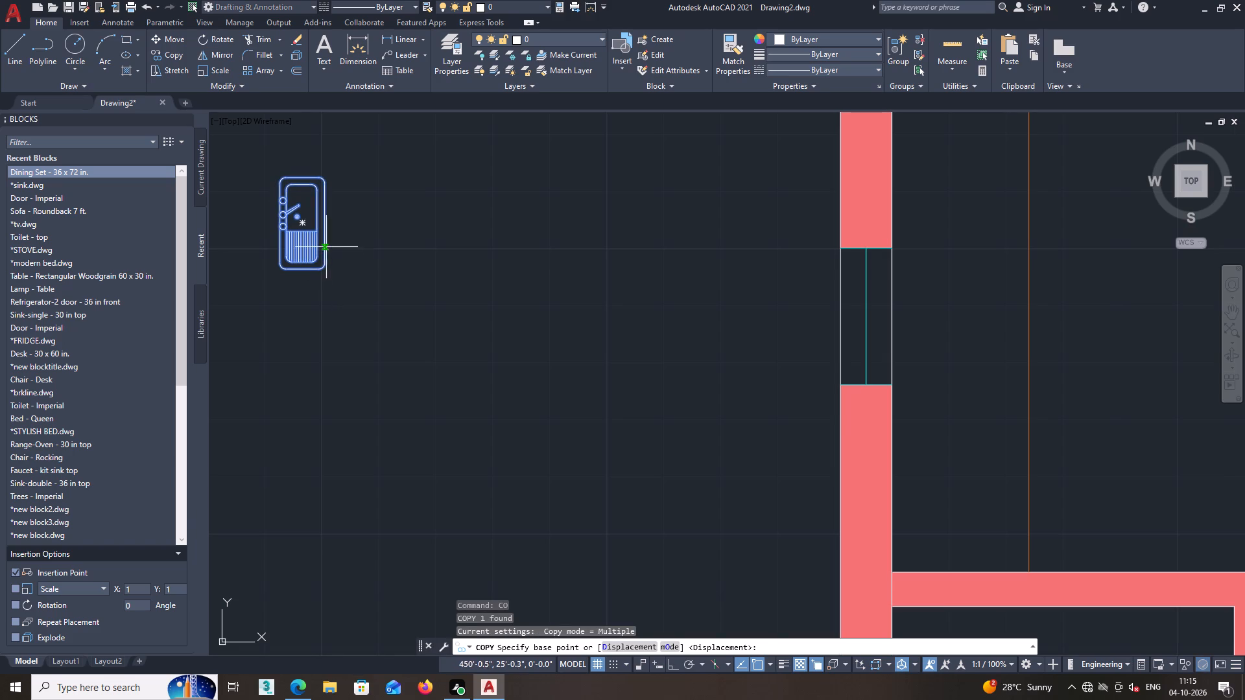
left_click(302, 223)
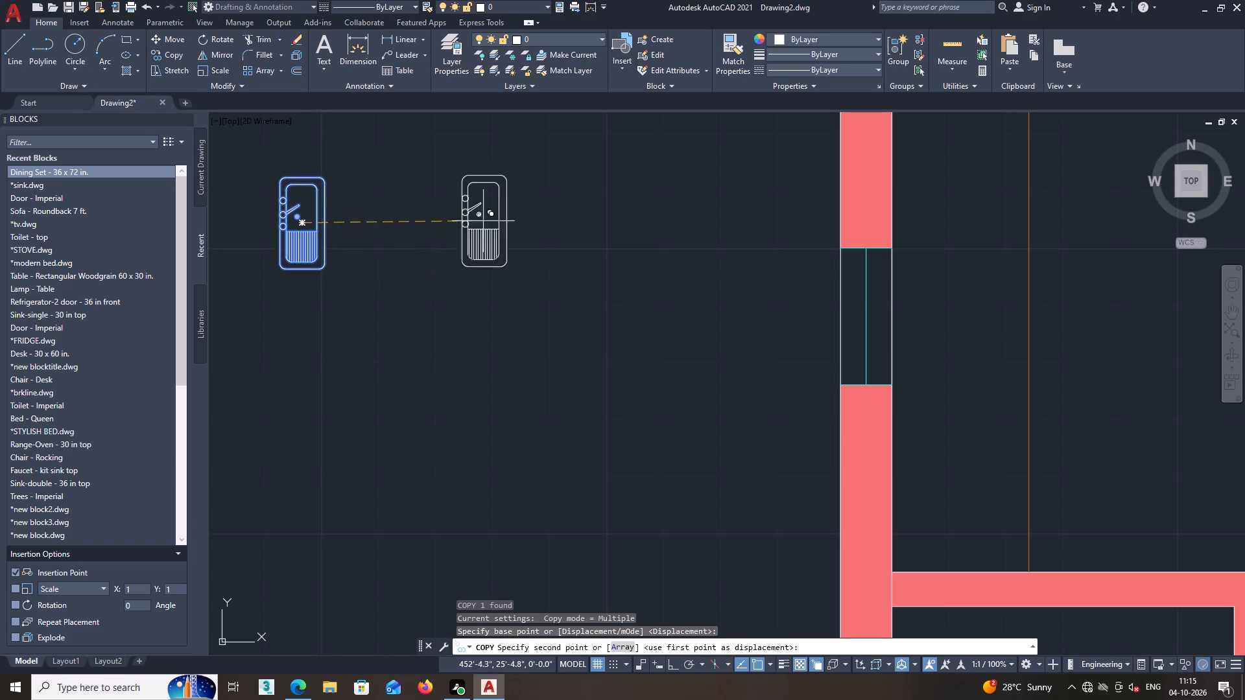
middle_click_drag(664, 201, 641, 363)
scroll(658, 347, "down", 1)
middle_click_drag(665, 342, 628, 432)
middle_click_drag(868, 325, 563, 367)
scroll(765, 402, "down", 1)
middle_click_drag(792, 392, 696, 419)
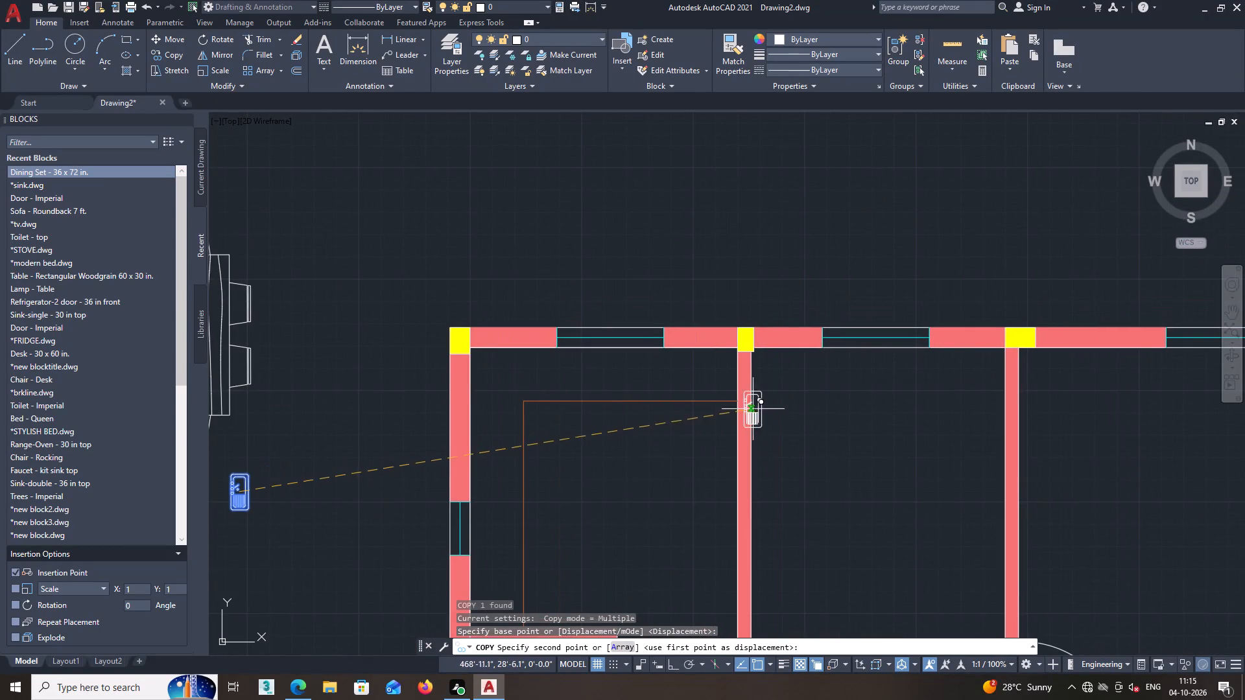
scroll(775, 390, "up", 3)
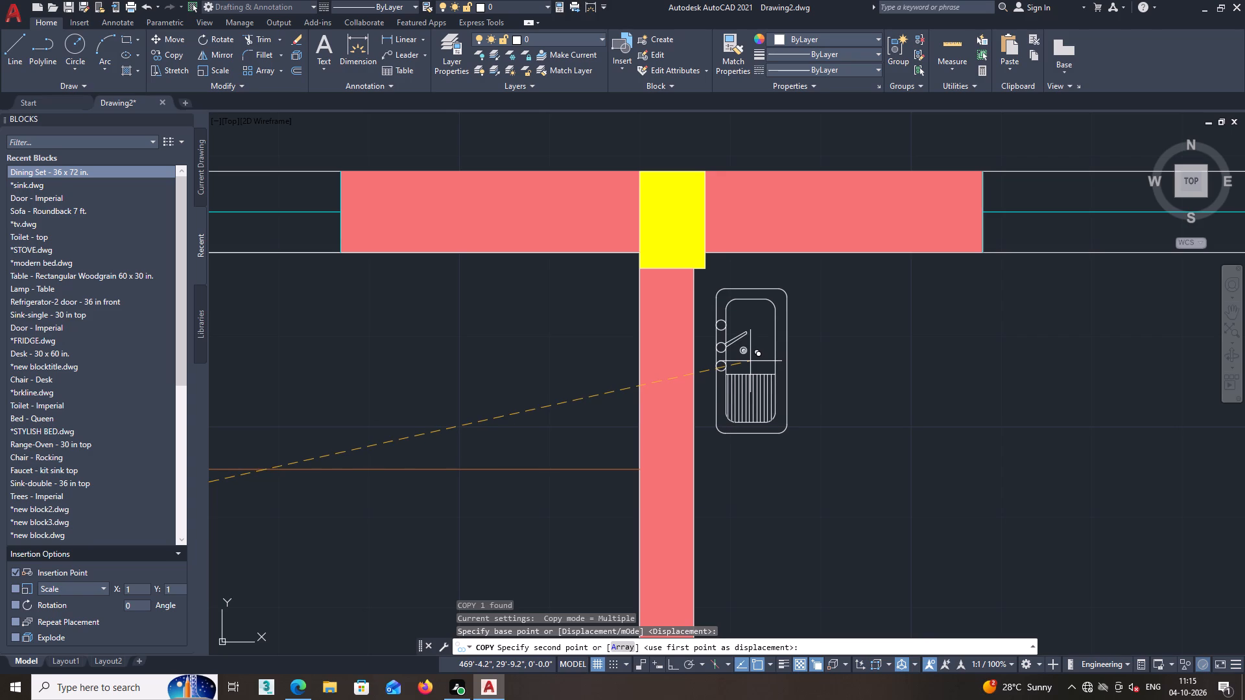
left_click(750, 362)
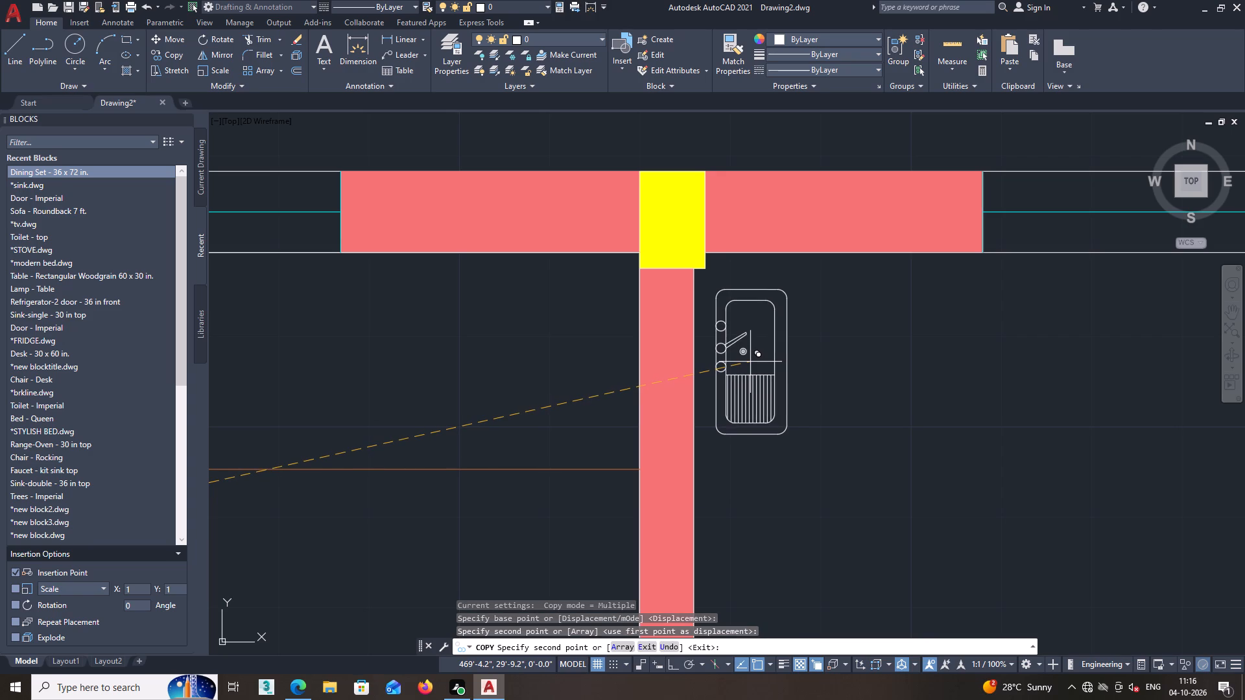
key("Escape")
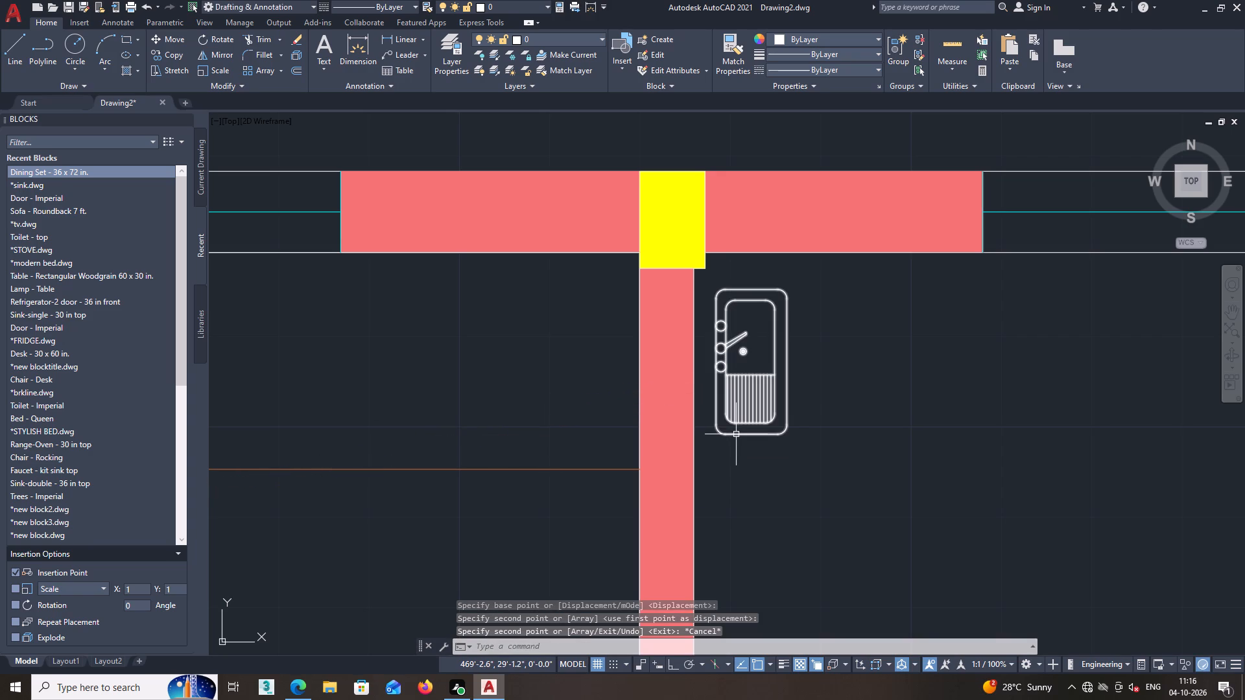
Move the dining set by its centre from outside the plan into the middle of the upper middle room.
scroll(735, 438, "down", 1)
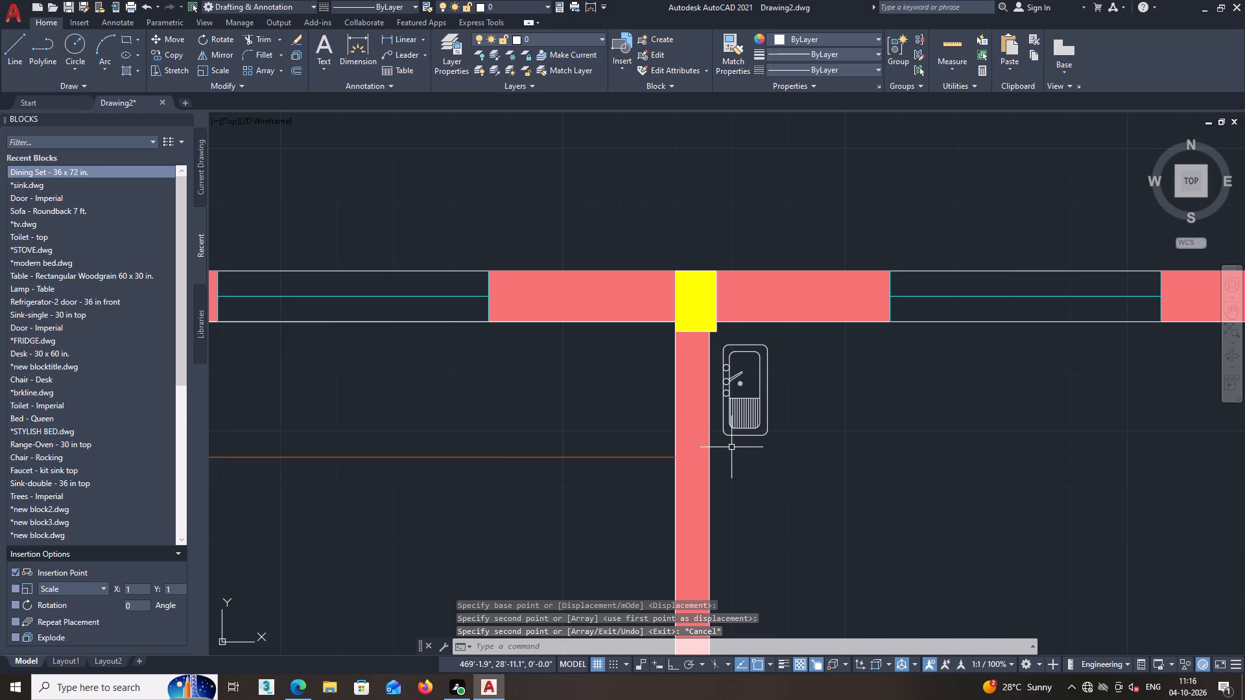
middle_click_drag(733, 447, 741, 498)
scroll(643, 483, "down", 1)
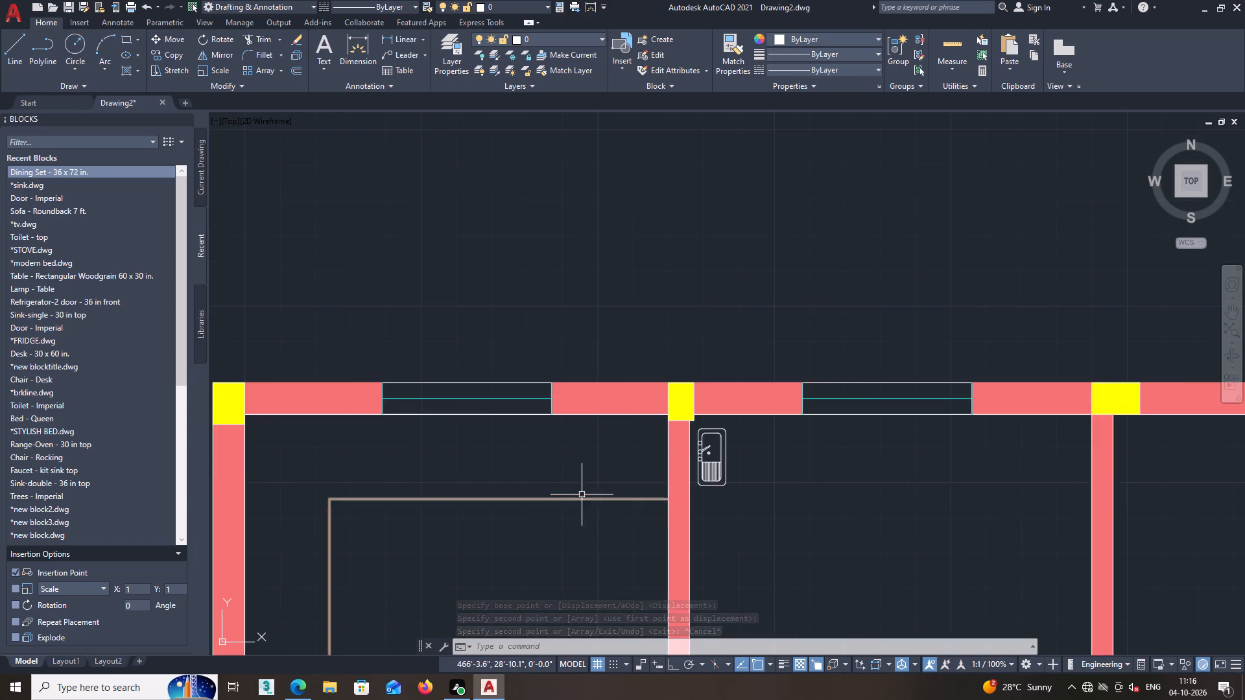
middle_click_drag(582, 488, 646, 391)
scroll(606, 449, "down", 2)
middle_click_drag(614, 461, 580, 373)
middle_click_drag(385, 377, 460, 421)
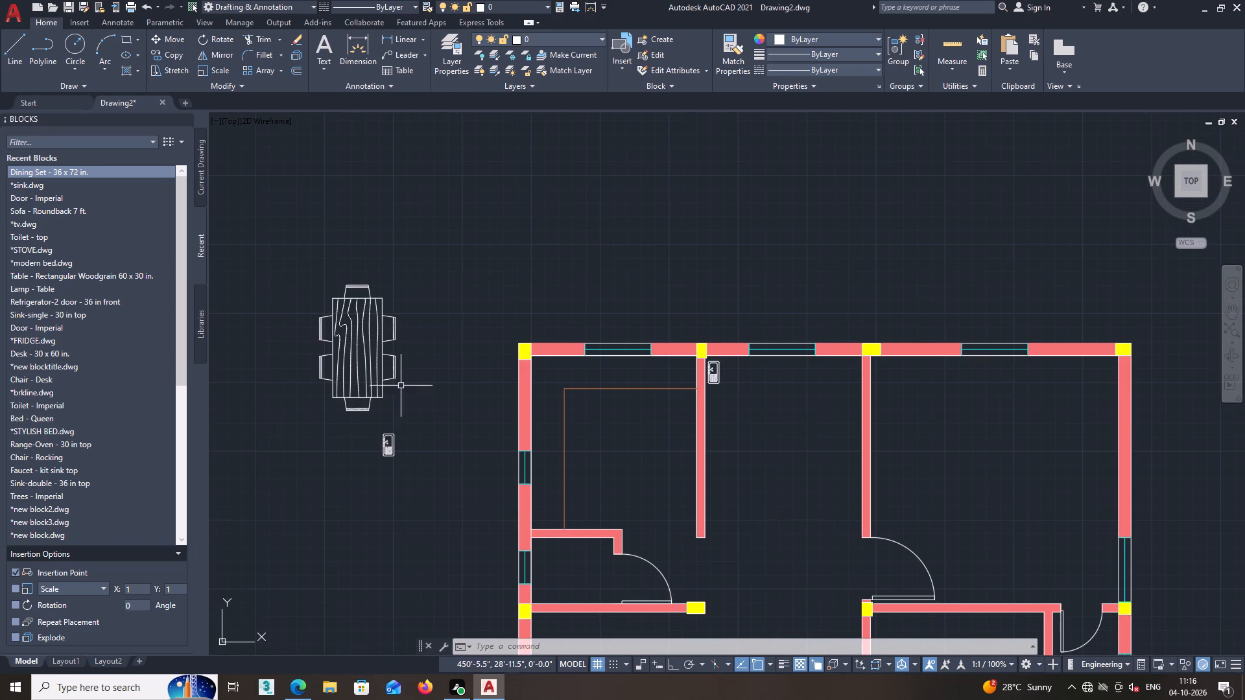
left_click(342, 353)
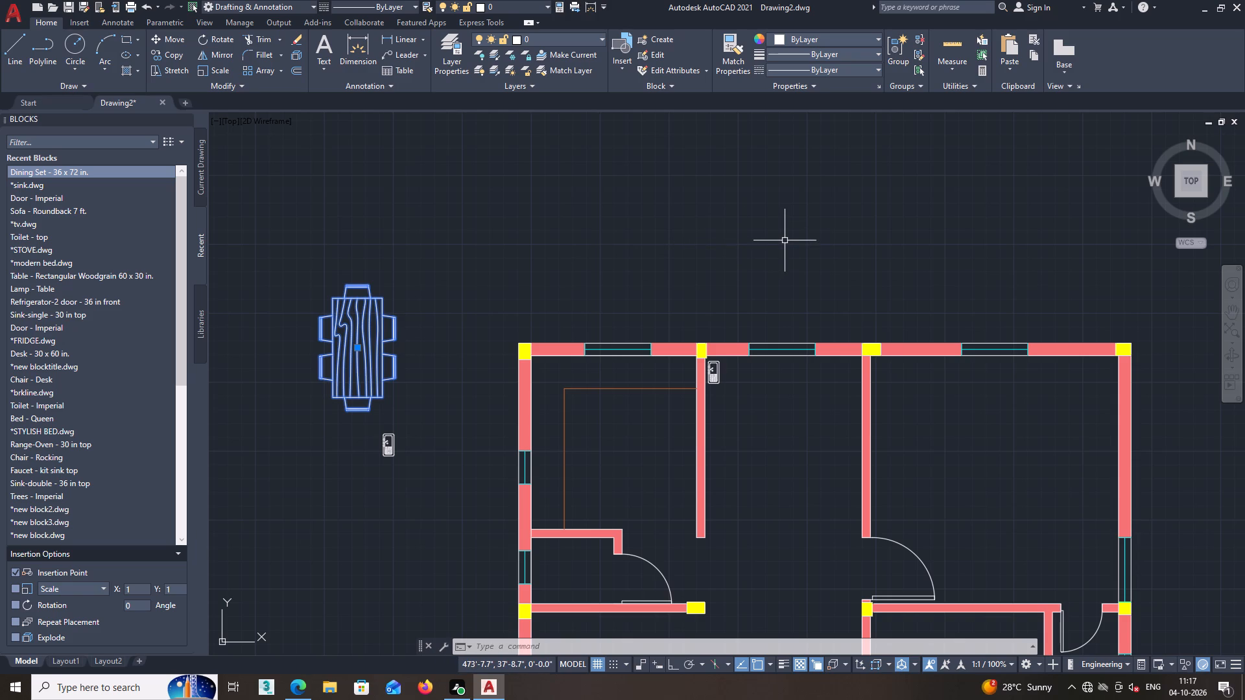
scroll(785, 240, "down", 1)
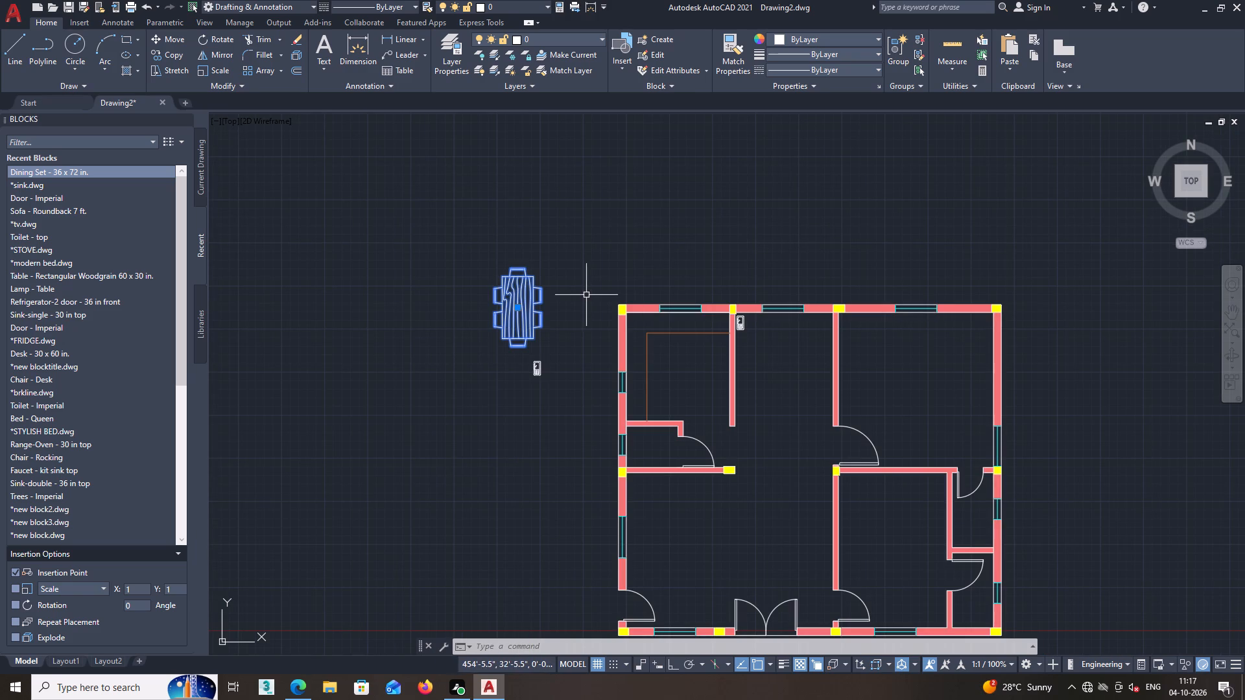
middle_click_drag(537, 295, 509, 294)
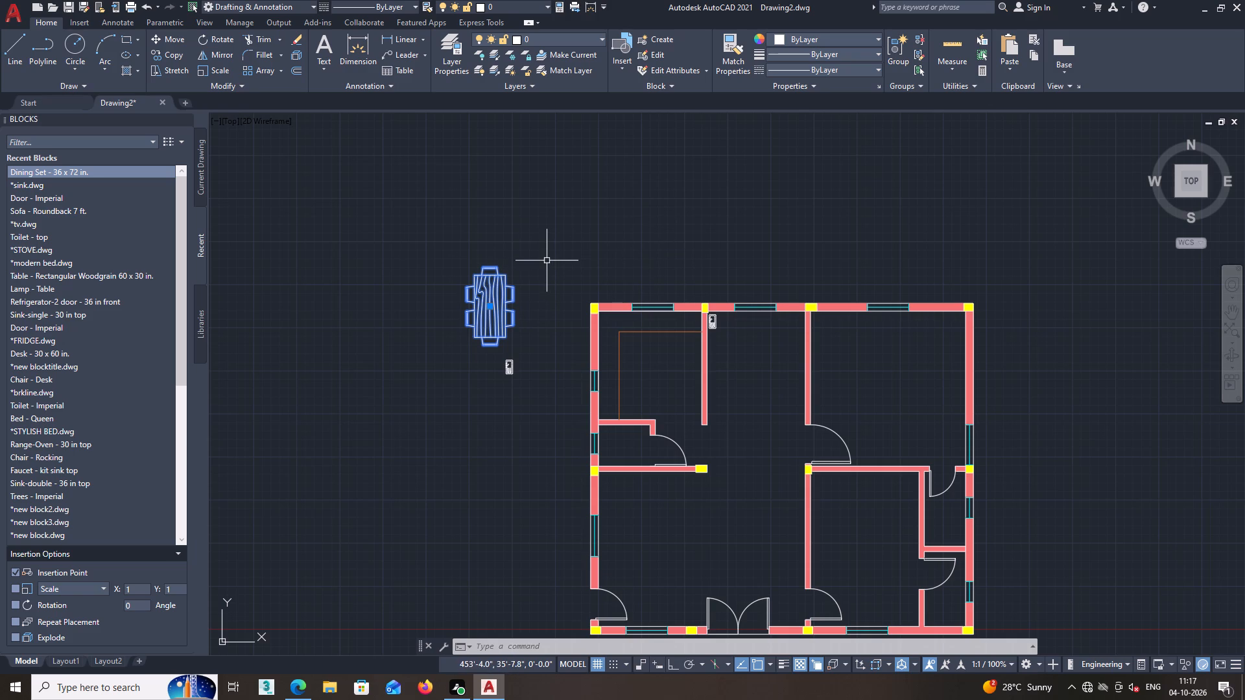
middle_click_drag(578, 253, 562, 236)
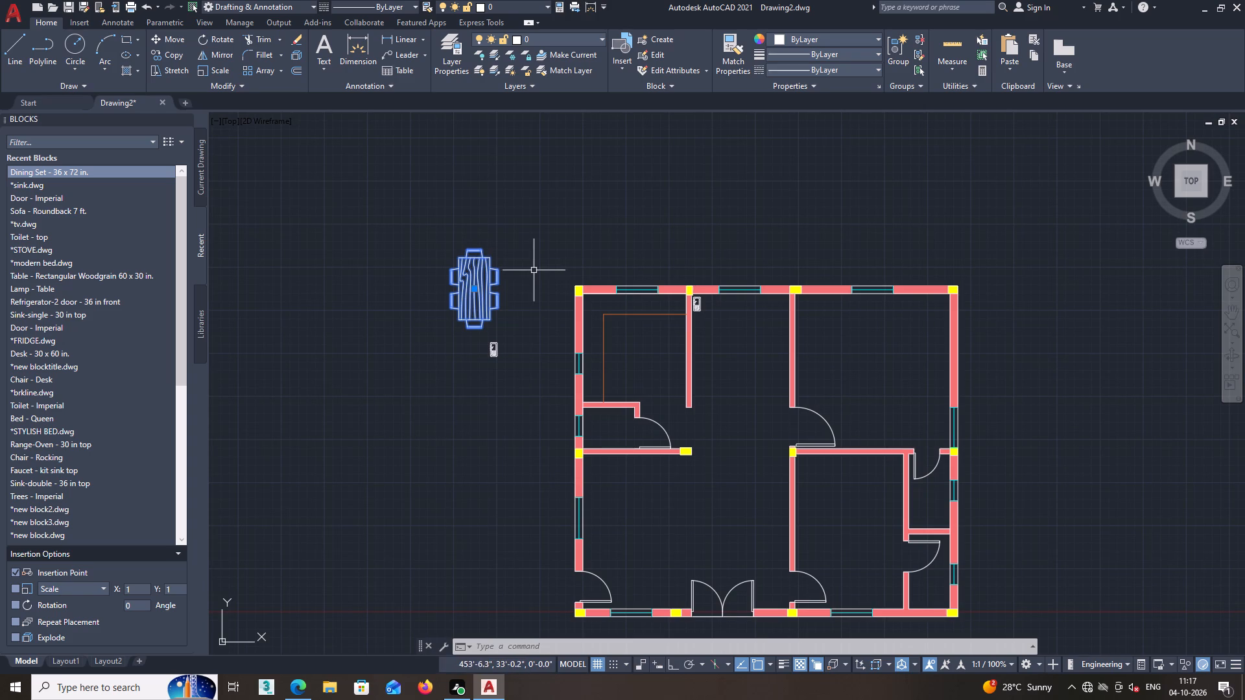
middle_click_drag(505, 297, 454, 312)
scroll(424, 312, "up", 1)
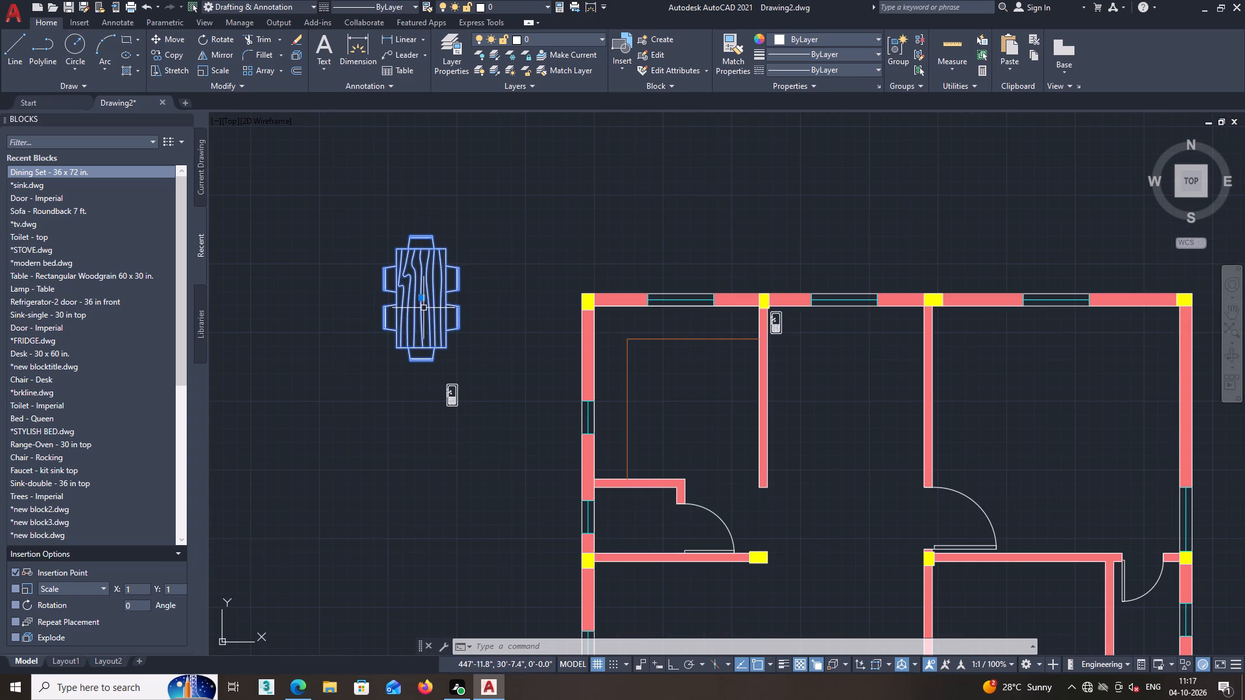
type("mo")
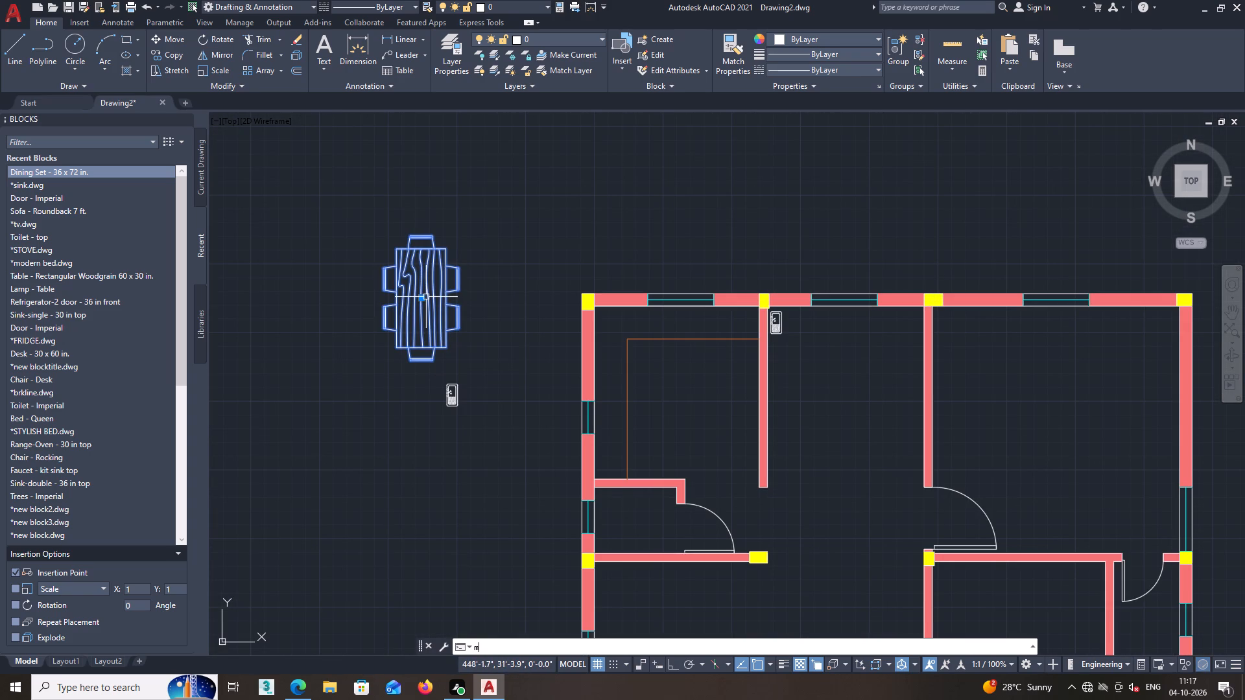
type("ve")
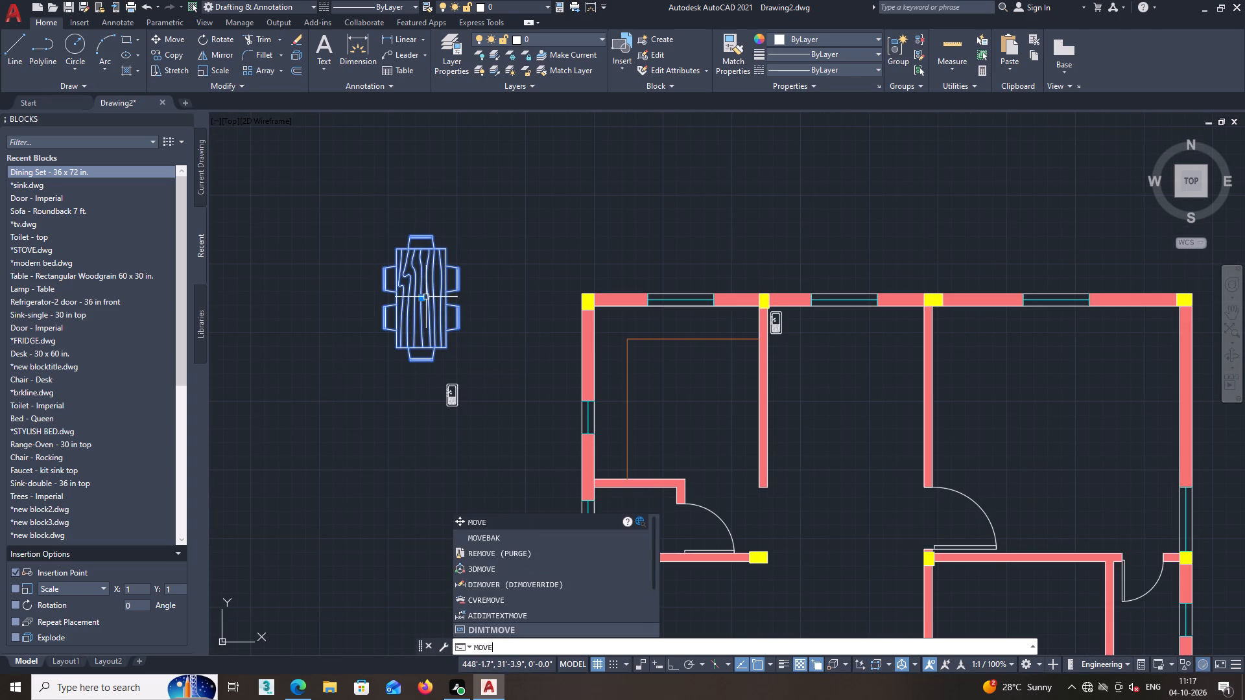
key("Return")
left_click(429, 298)
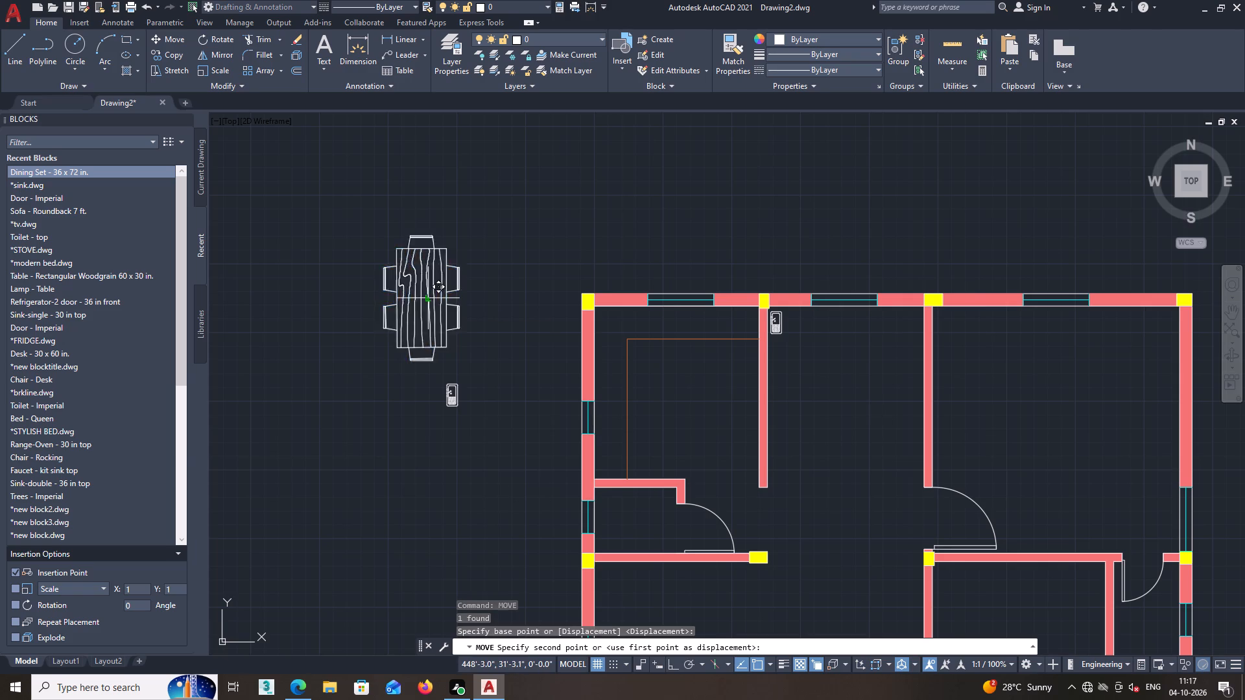
middle_click_drag(766, 454, 646, 421)
scroll(747, 404, "up", 1)
middle_click_drag(737, 399, 693, 397)
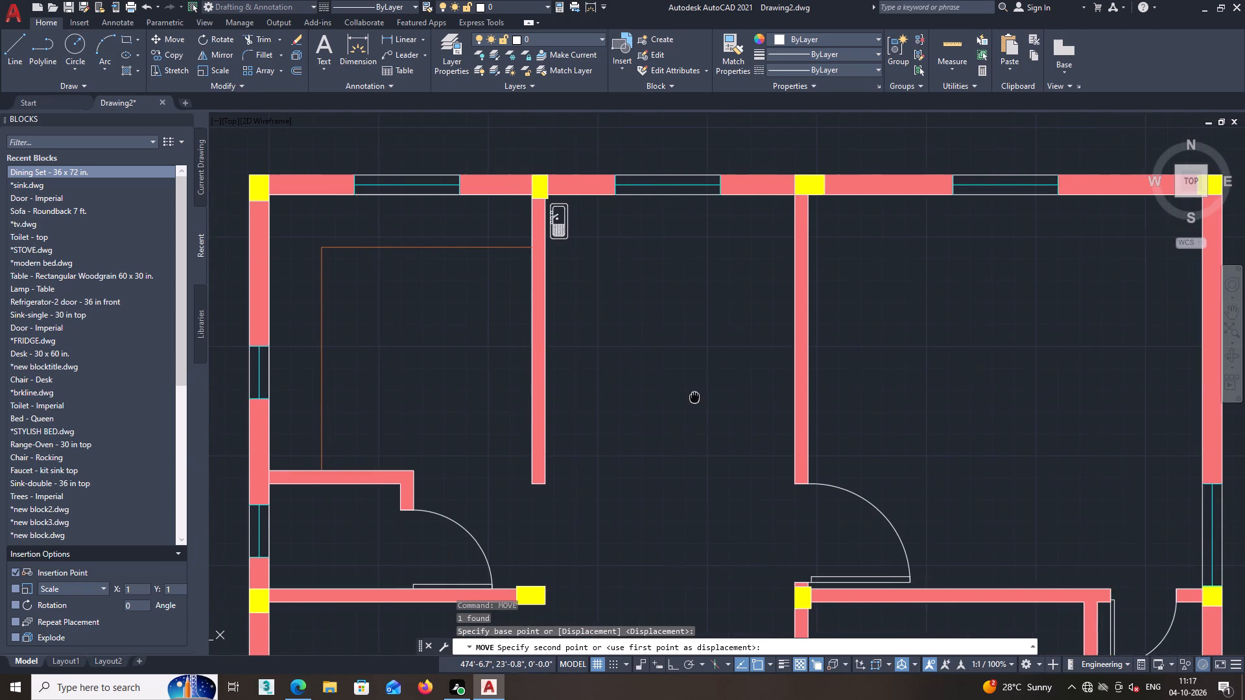
middle_click_drag(693, 397, 693, 397)
scroll(683, 378, "up", 1)
scroll(685, 356, "down", 2)
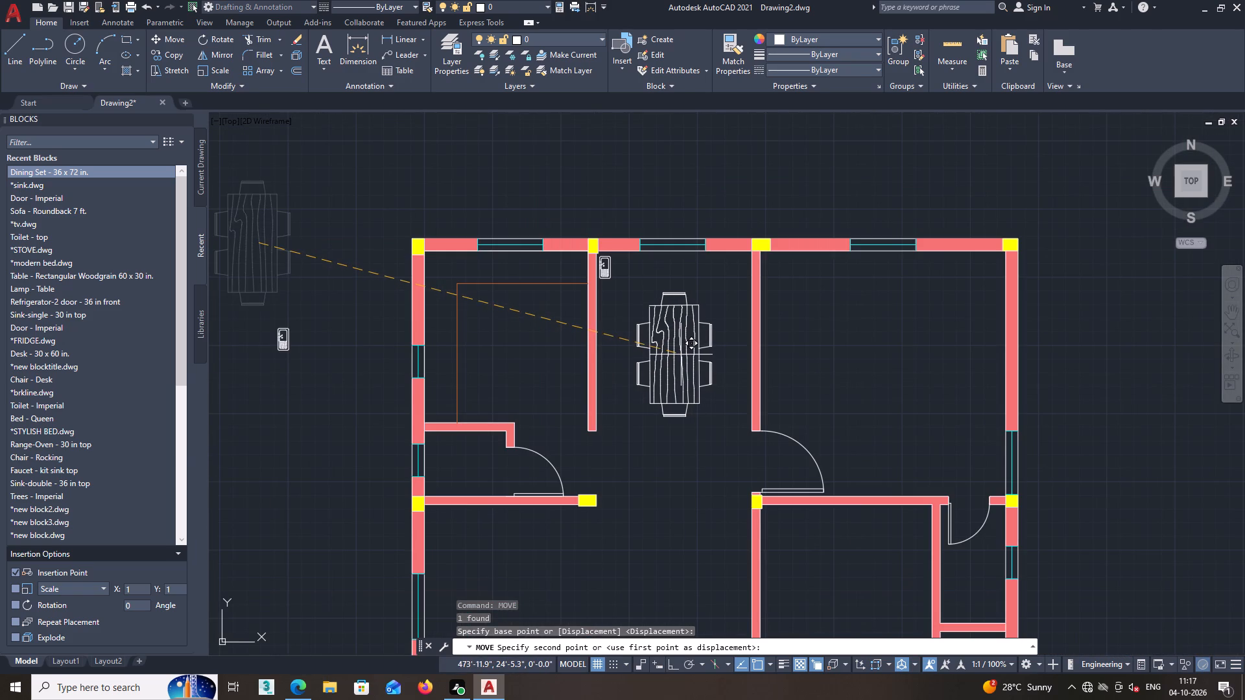
left_click(681, 355)
Scale the sink in the upper middle room up by about a third about its centre, bringing it closer to the wall.
scroll(600, 286, "up", 2)
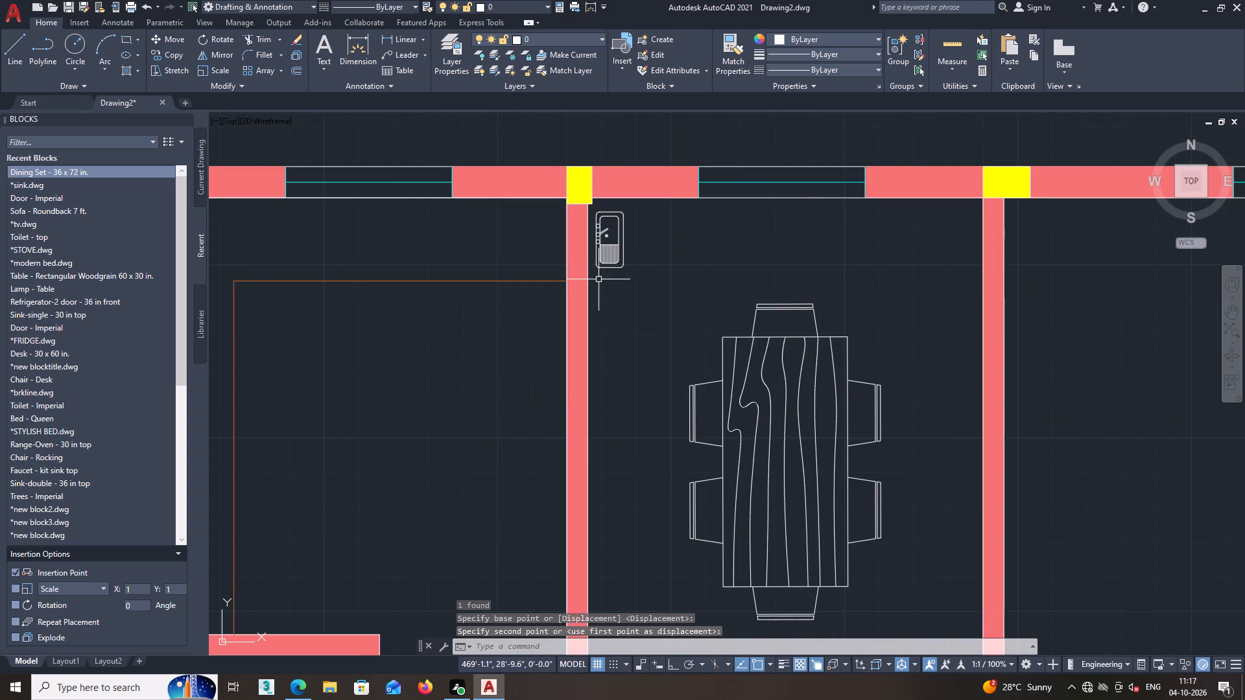
scroll(613, 260, "up", 1)
middle_click_drag(611, 279, 614, 336)
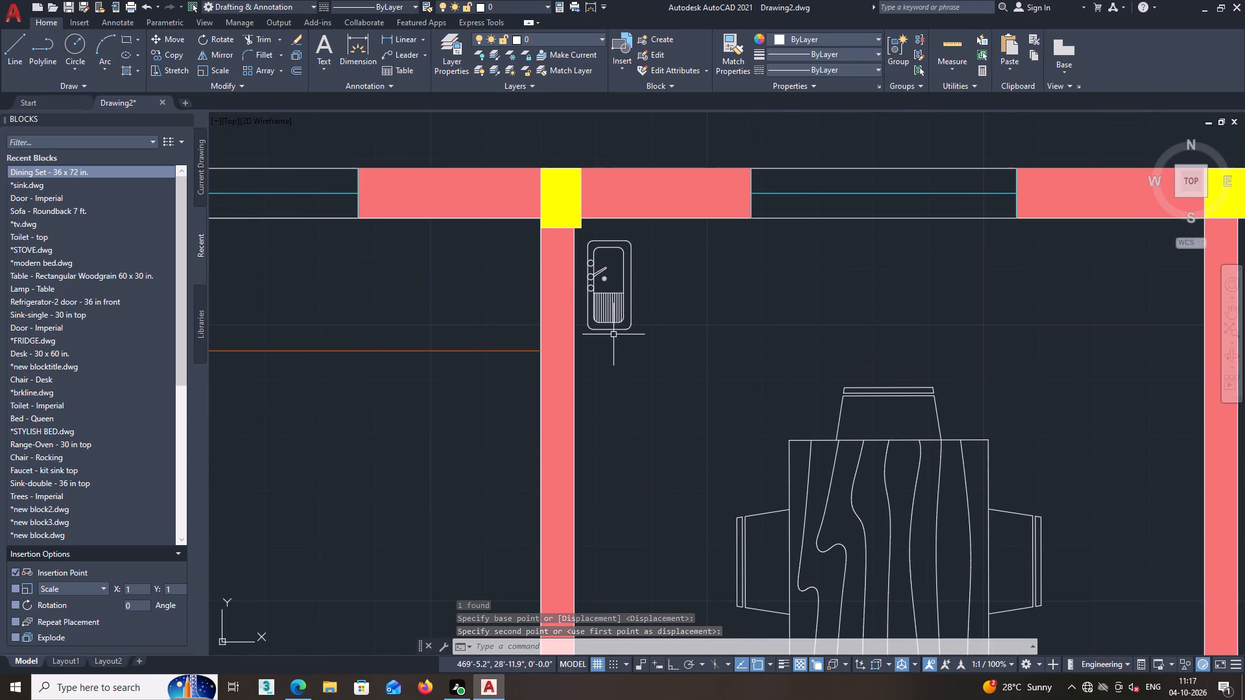
left_click(610, 324)
type("sc")
scroll(610, 324, "up", 1)
key("Return")
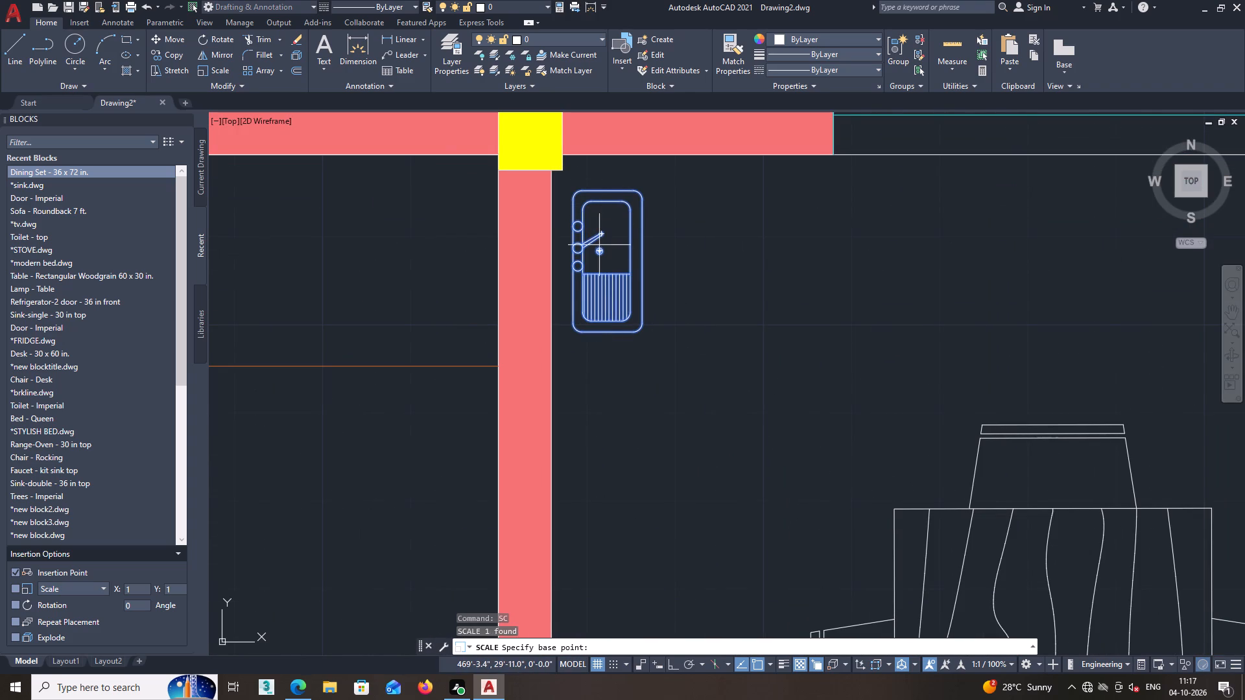
left_click(598, 251)
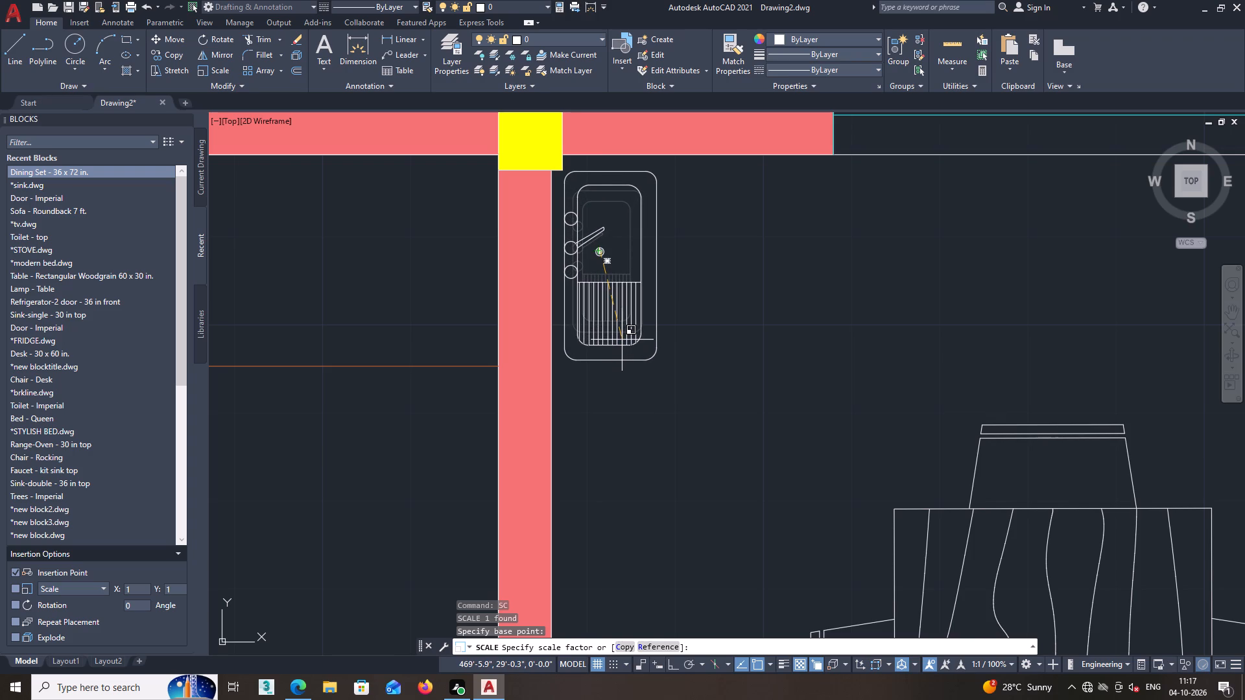
left_click(622, 340)
key("space")
scroll(626, 351, "down", 2)
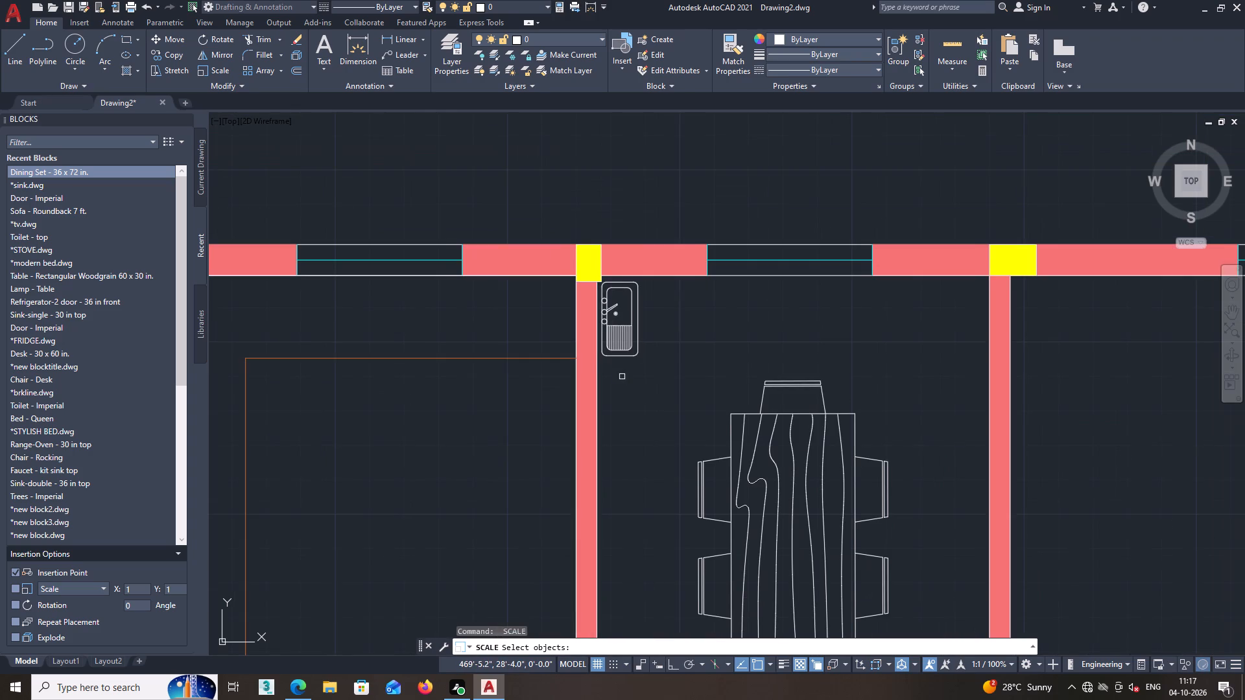
middle_click_drag(622, 377, 622, 355)
key("space")
Delete the leftover sink block outside the floor plan.
middle_click_drag(635, 367, 586, 297)
scroll(621, 340, "down", 2)
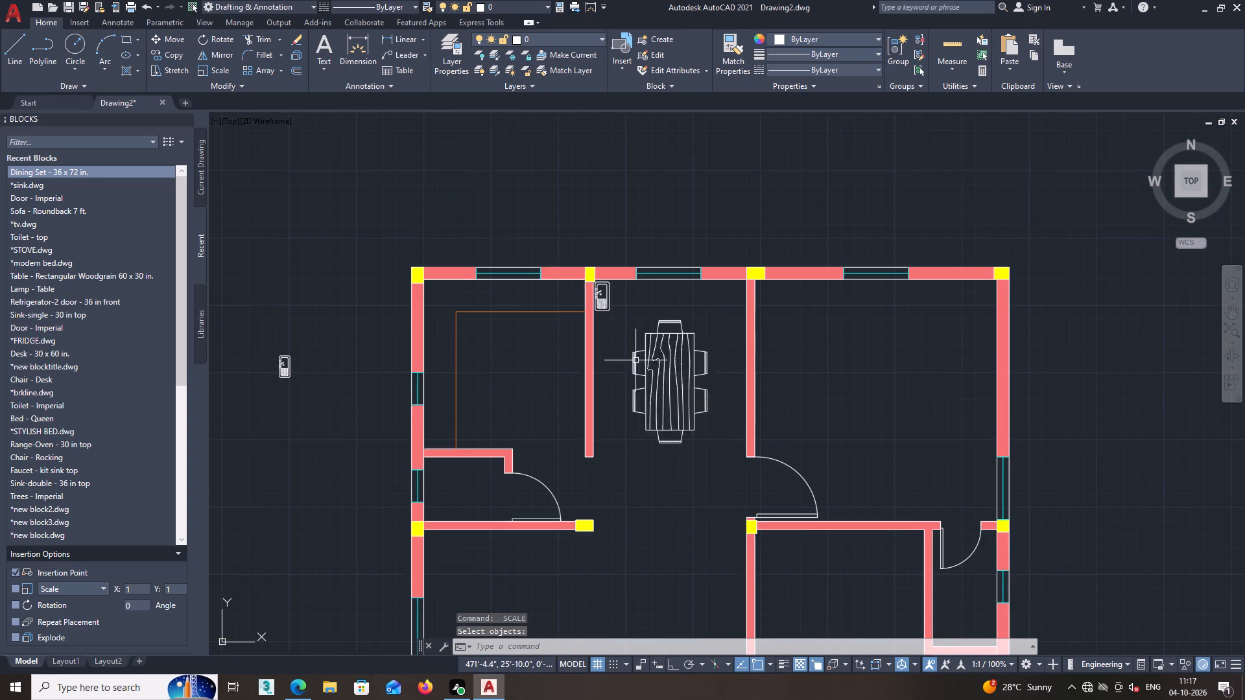
middle_click_drag(661, 375, 642, 338)
middle_click_drag(652, 358, 646, 343)
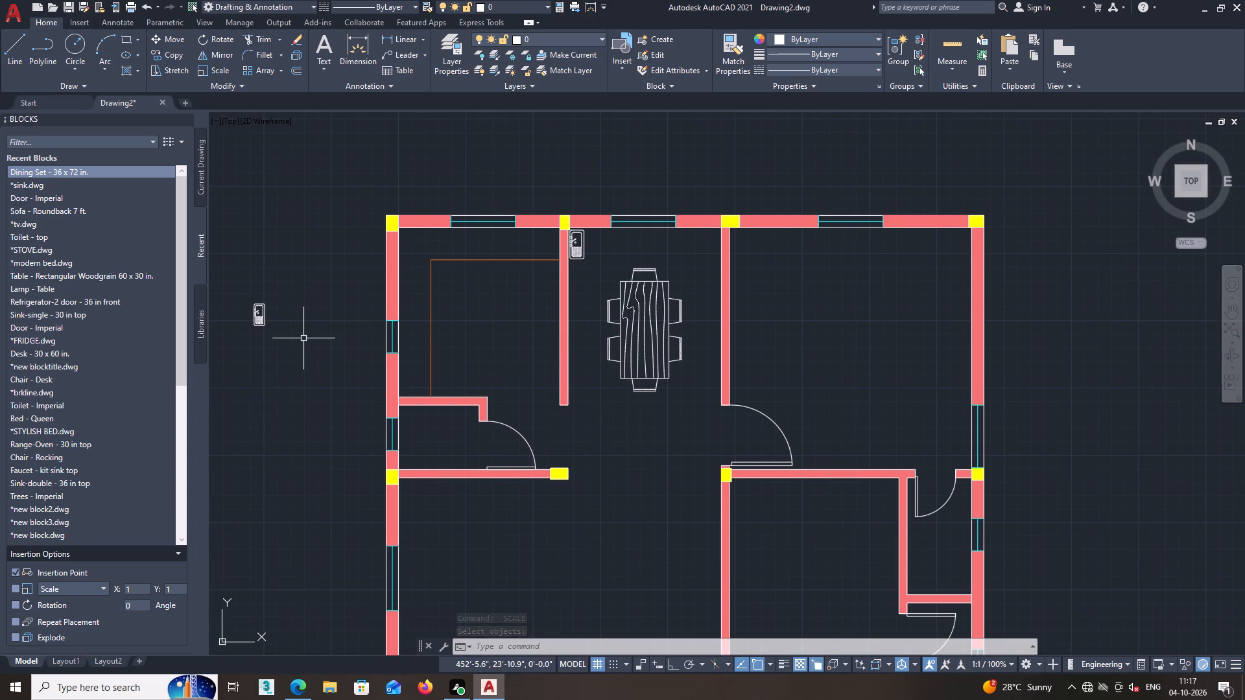
middle_click_drag(303, 338, 304, 371)
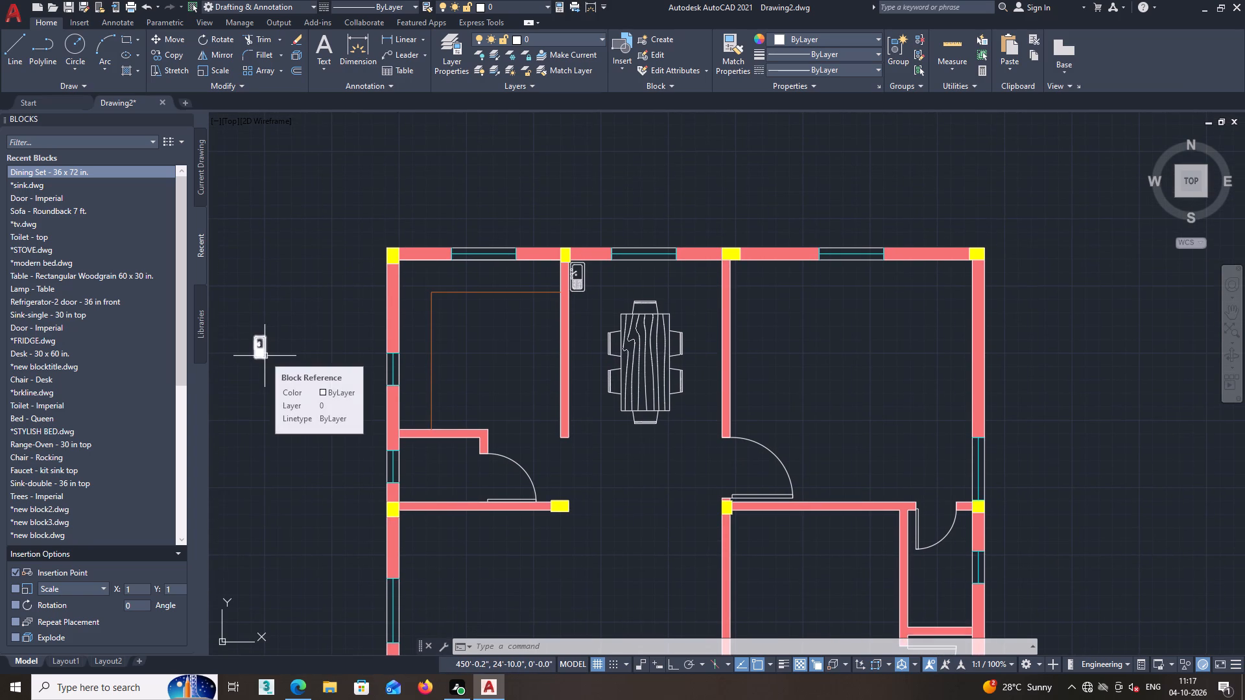
left_click(265, 356)
key("Delete")
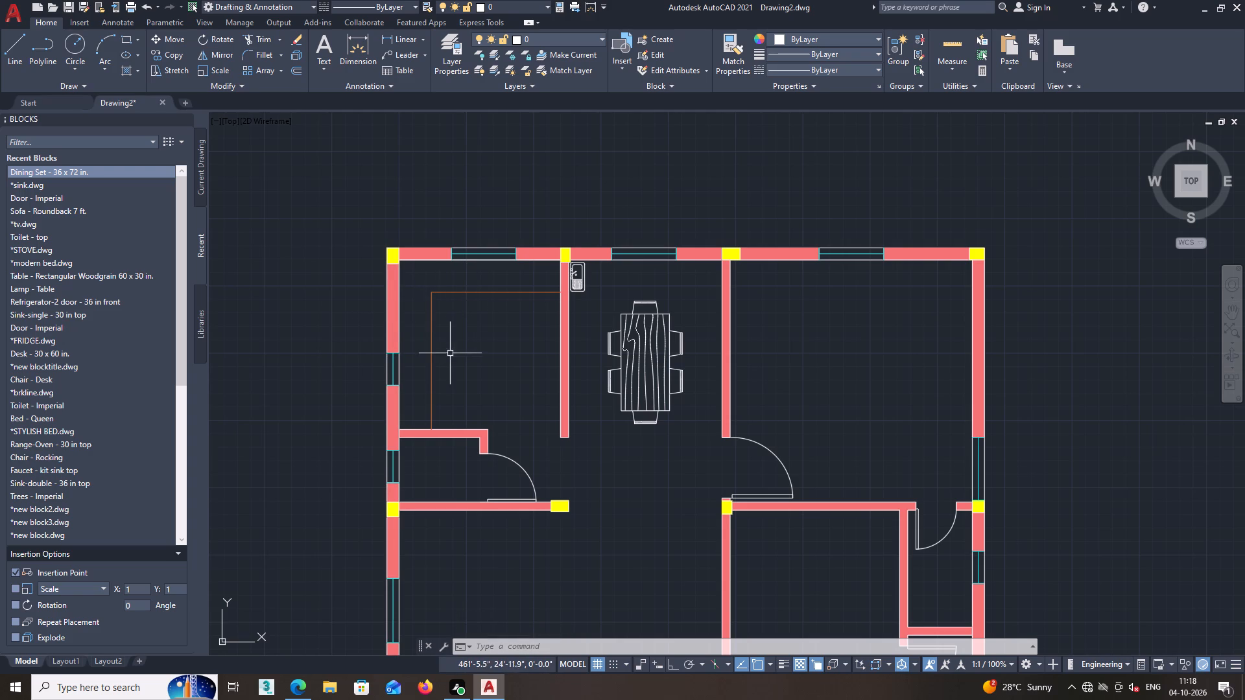
Examine the upper left room with the counter line and its surroundings in the floor plan.
middle_click_drag(450, 354, 389, 346)
scroll(377, 423, "up", 1)
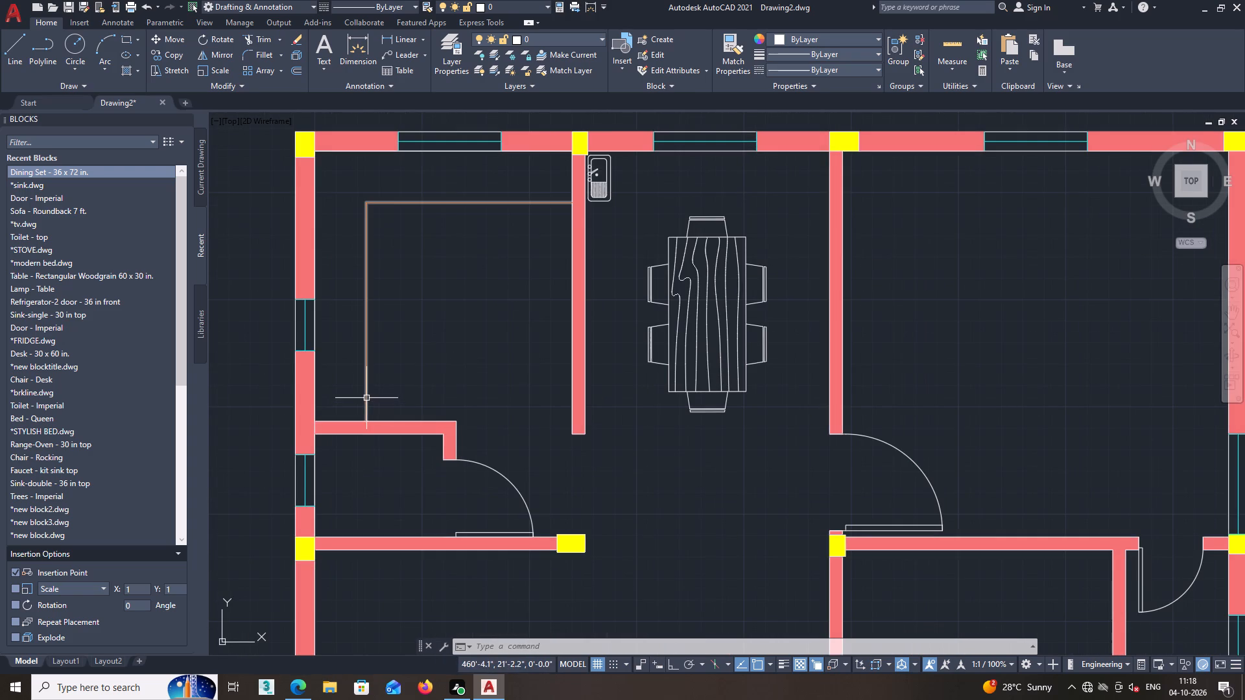
scroll(439, 370, "down", 2)
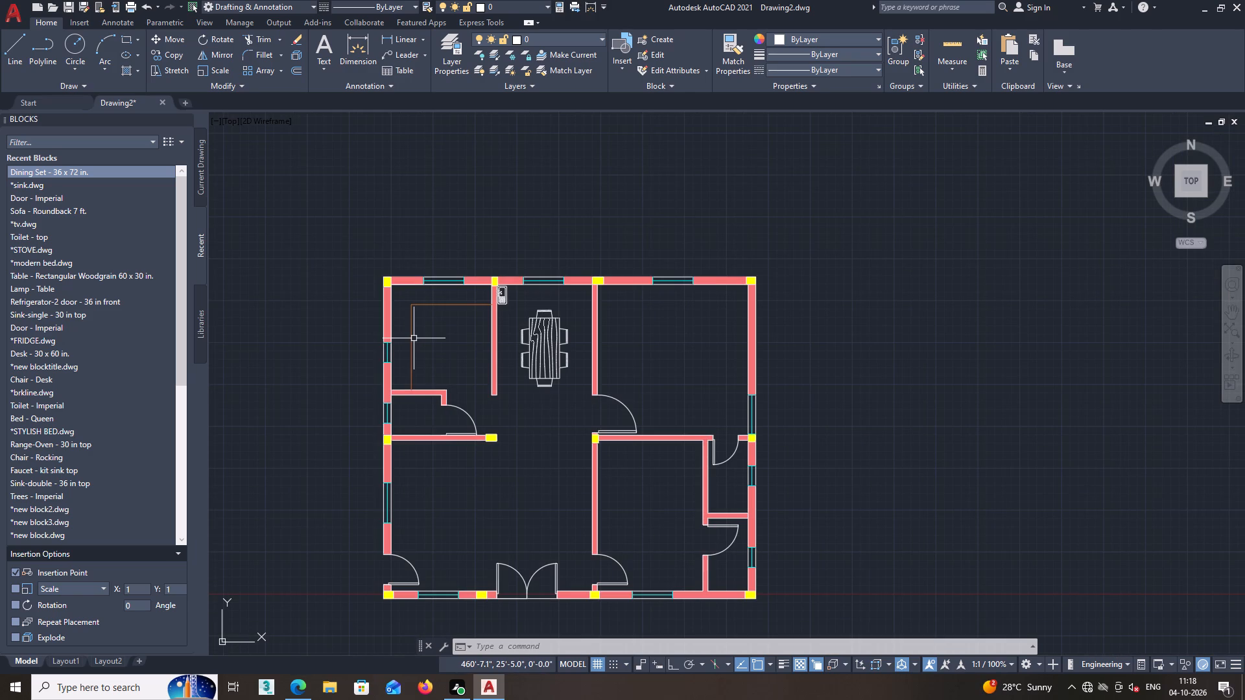
middle_click_drag(424, 390, 416, 372)
scroll(433, 392, "up", 1)
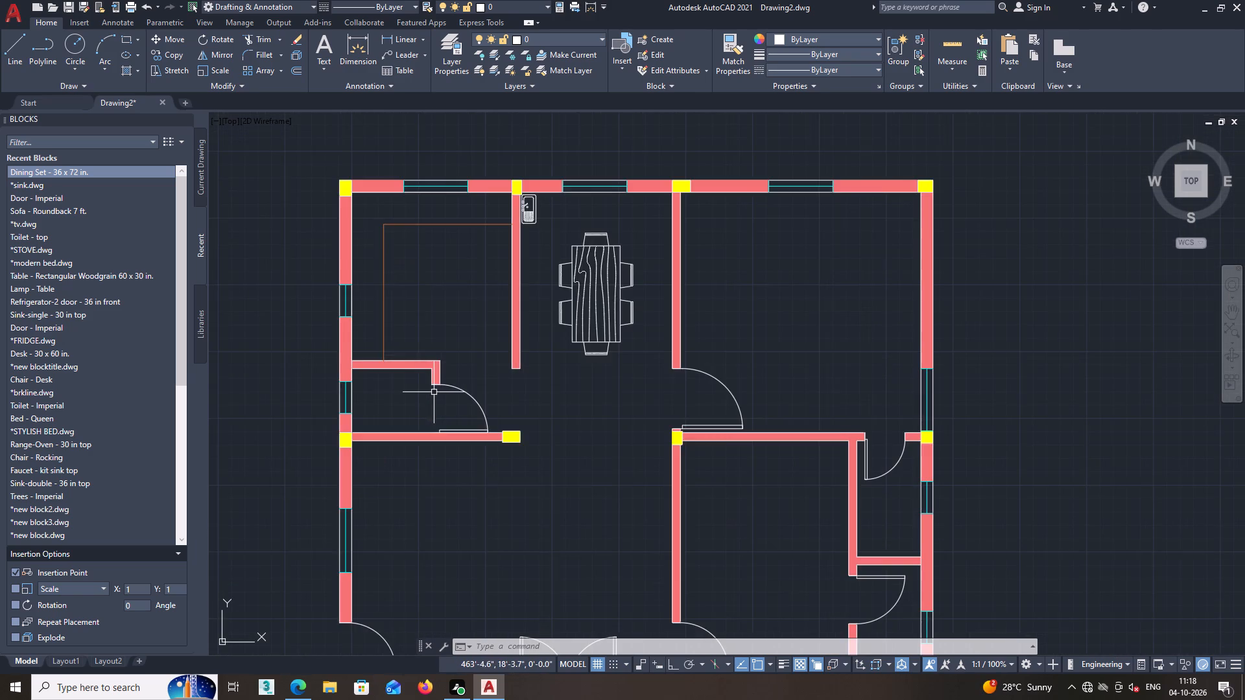
scroll(438, 391, "up", 1)
scroll(438, 391, "down", 2)
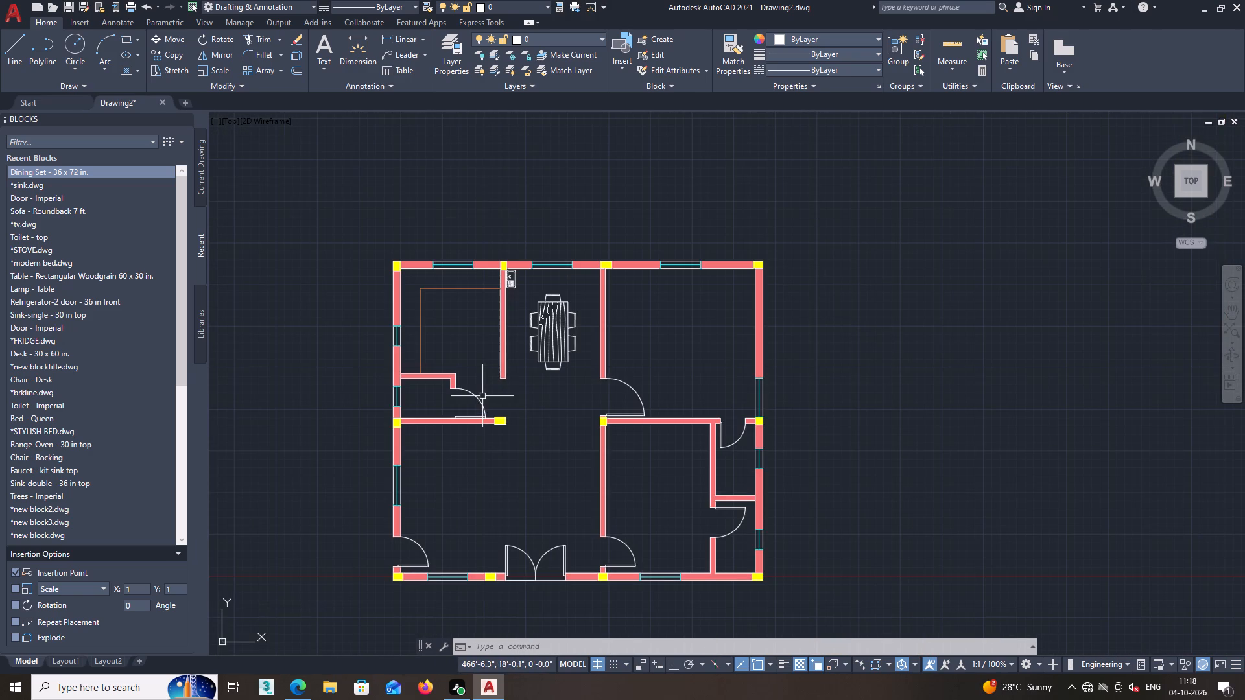
middle_click_drag(513, 393, 464, 428)
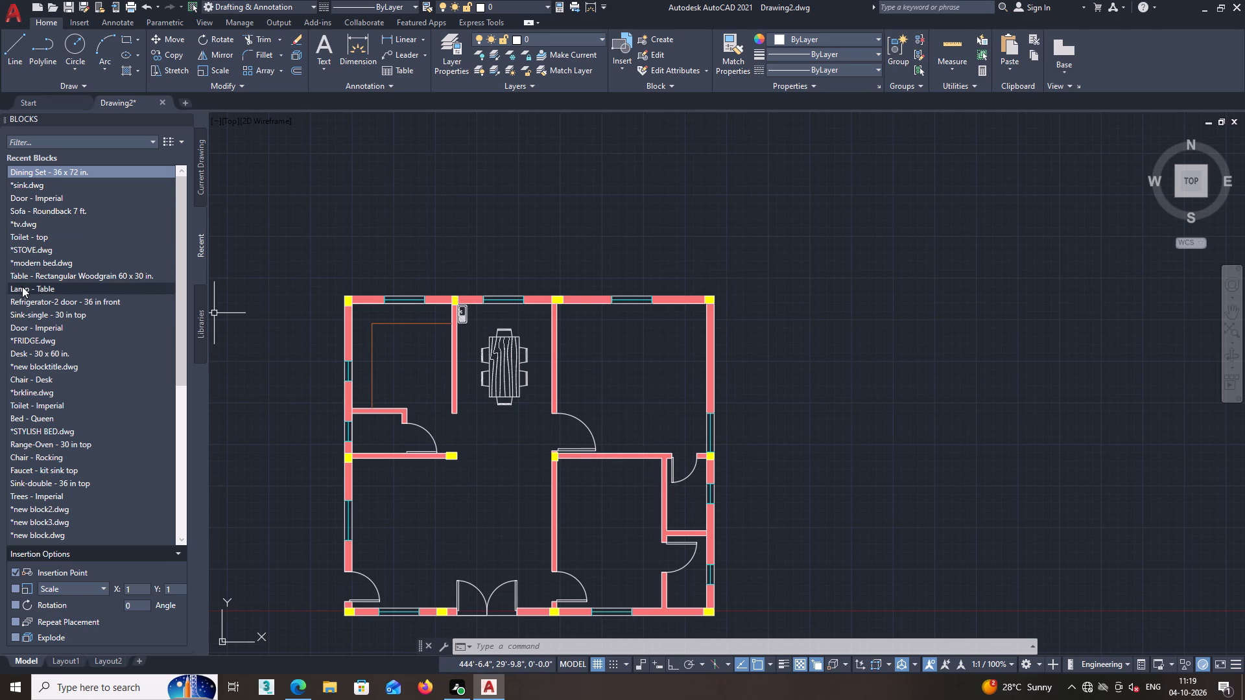
Insert the STOVE.dwg block outside the floor plan, just above its upper left corner.
left_click(27, 247)
left_click(324, 262)
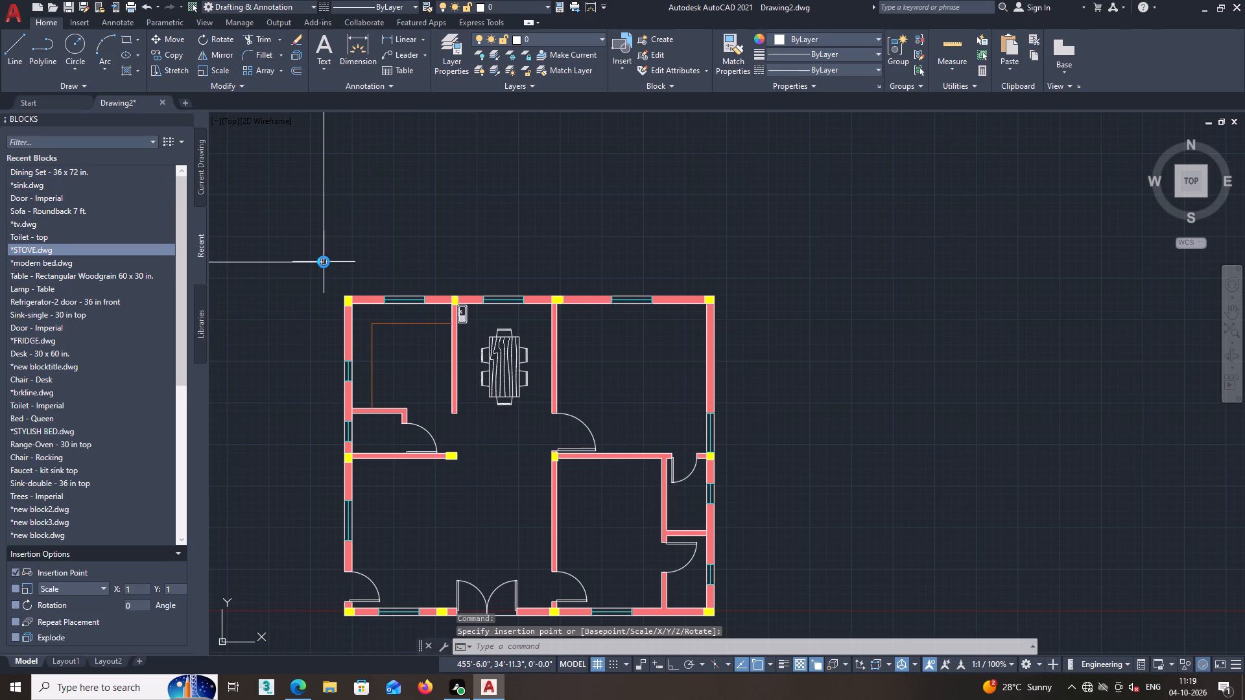
Scale the oversized stove block down about its lower right corner until it is shorter than the upper left room's width.
type("sc")
key("Return")
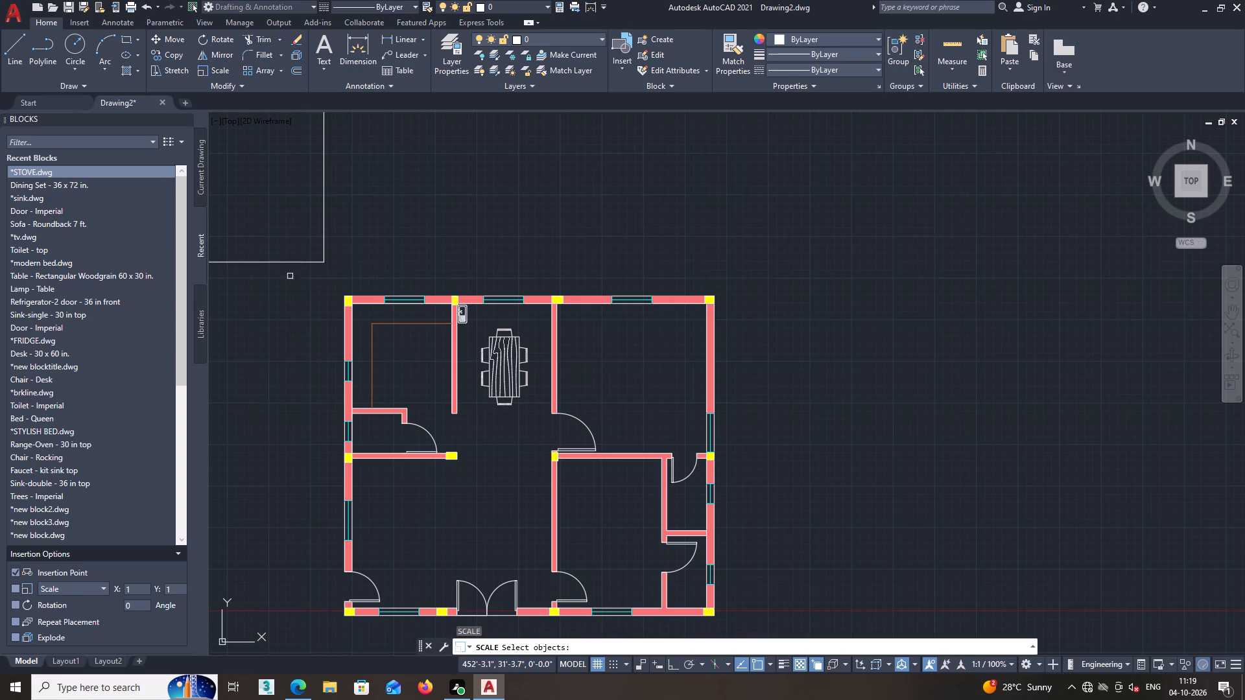
left_click(281, 263)
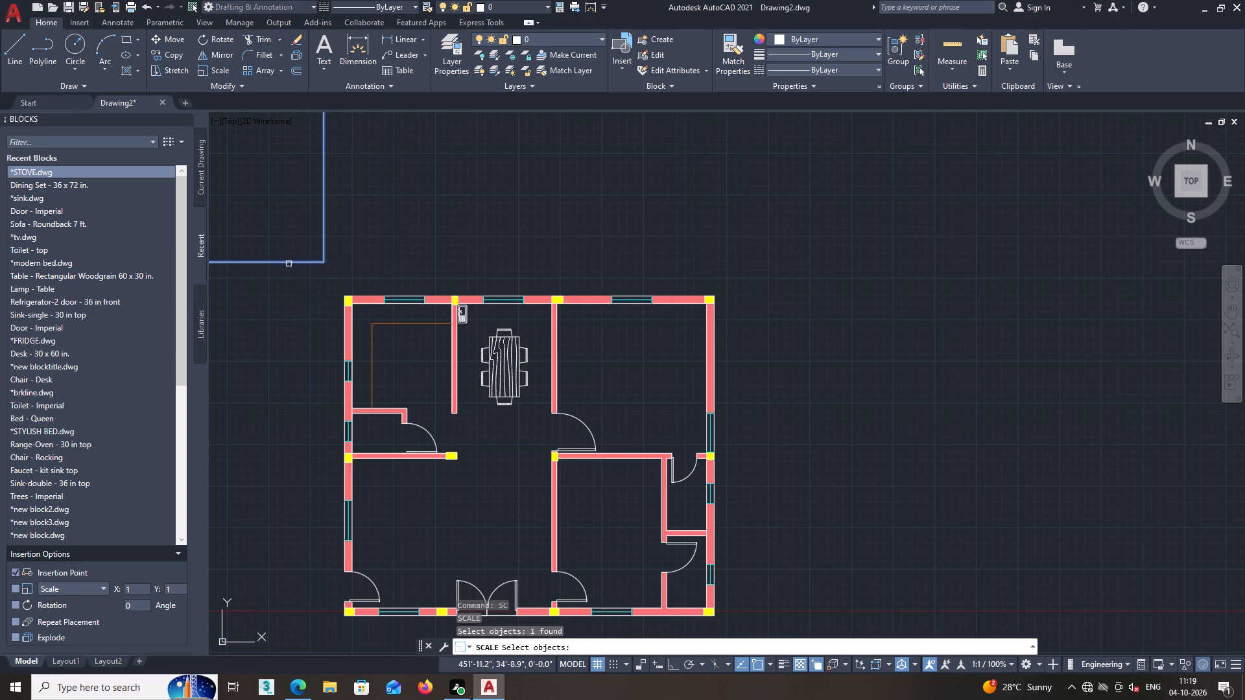
key("space")
left_click(325, 263)
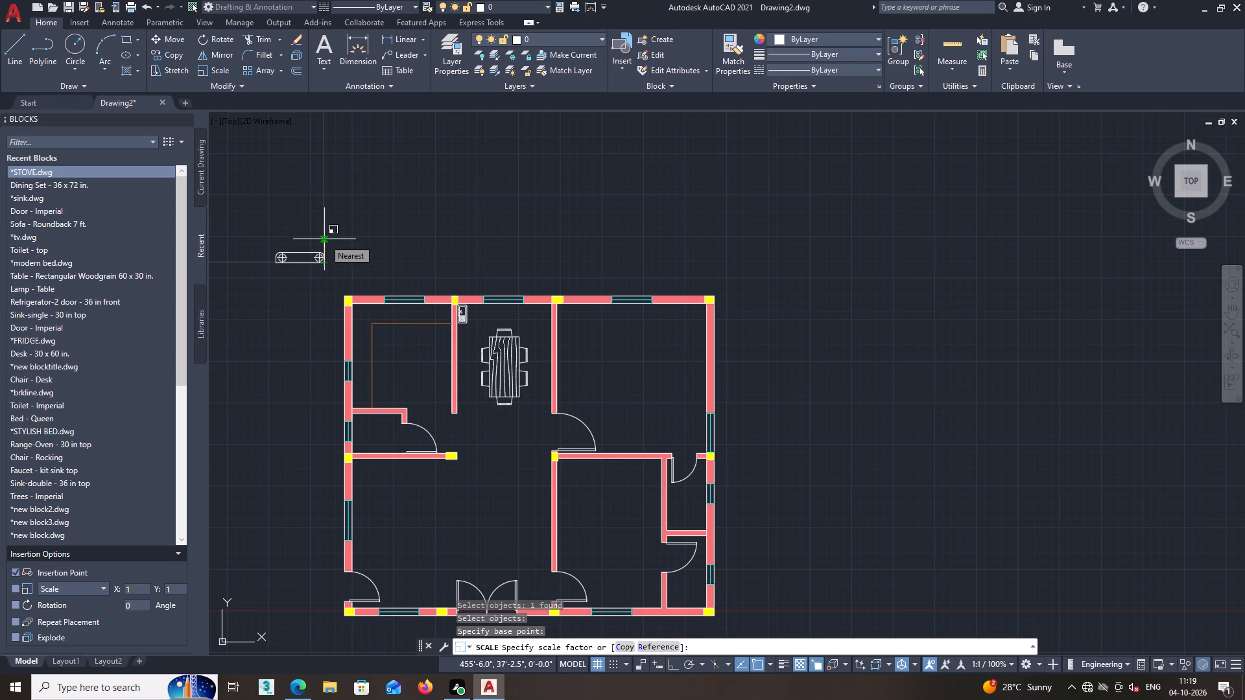
left_click(324, 239)
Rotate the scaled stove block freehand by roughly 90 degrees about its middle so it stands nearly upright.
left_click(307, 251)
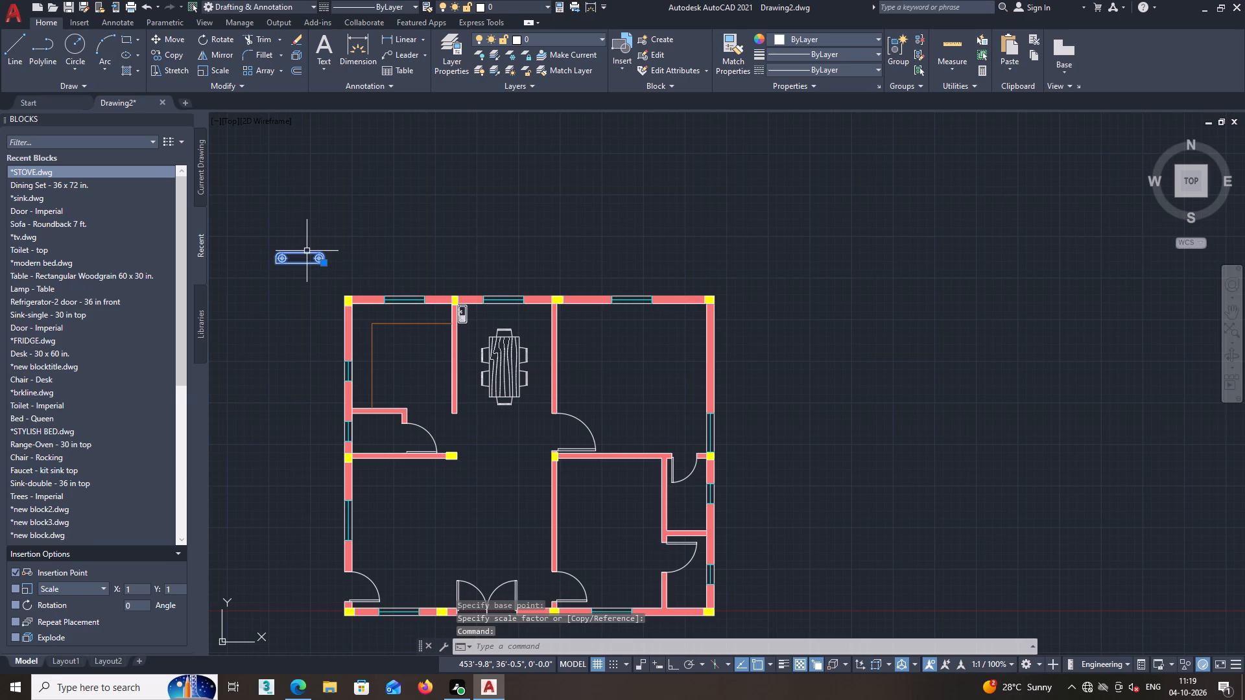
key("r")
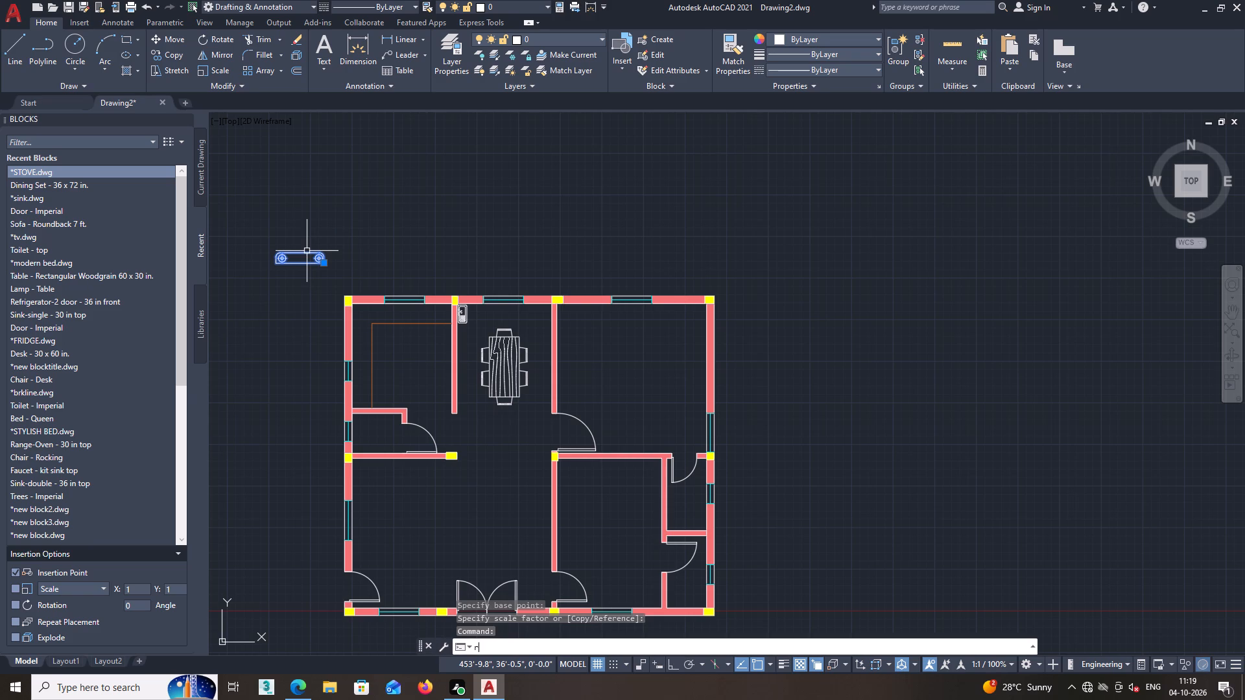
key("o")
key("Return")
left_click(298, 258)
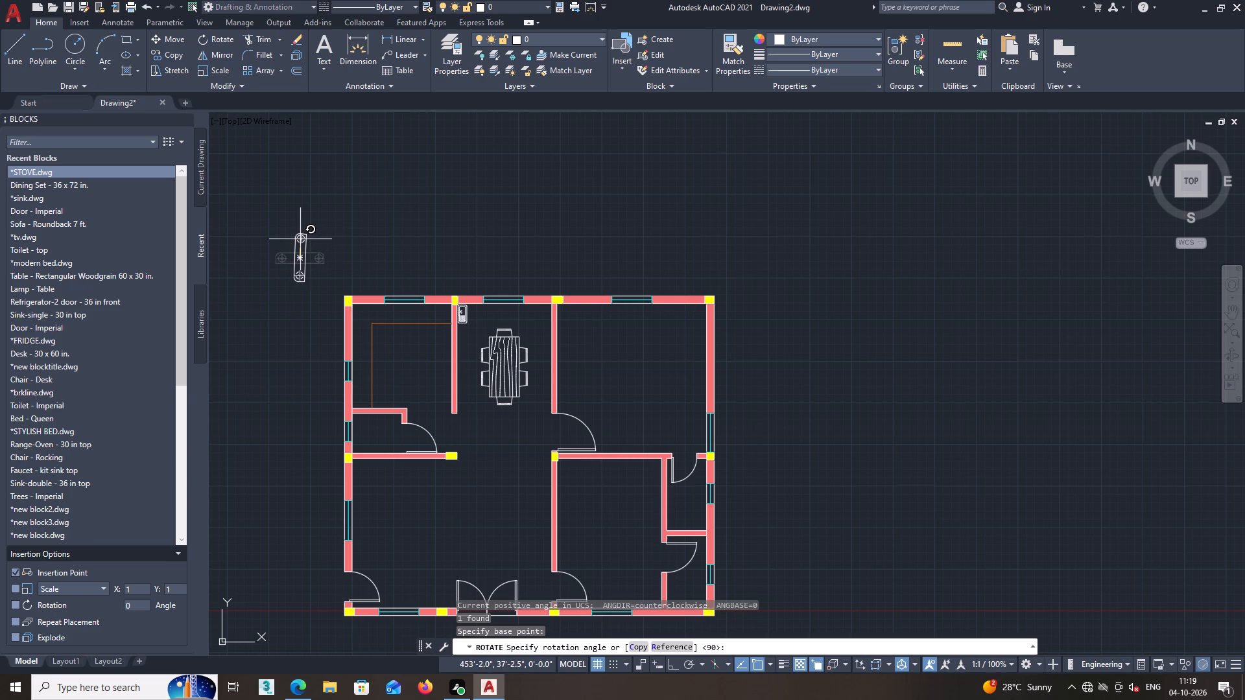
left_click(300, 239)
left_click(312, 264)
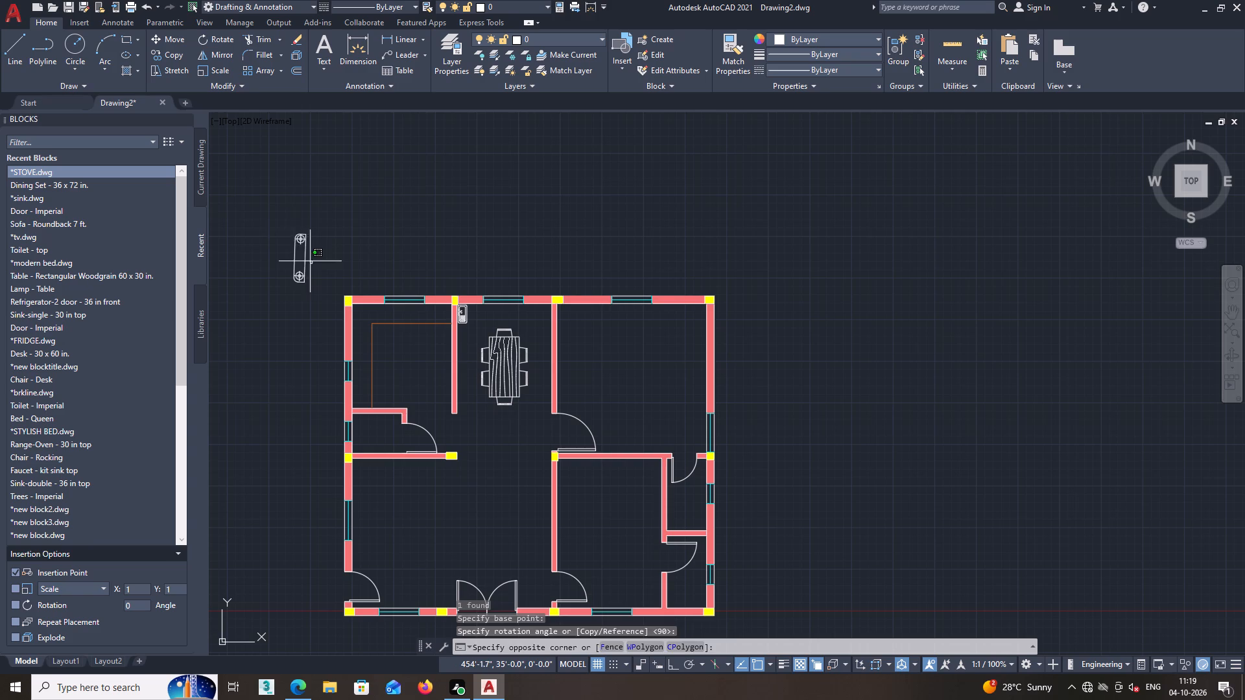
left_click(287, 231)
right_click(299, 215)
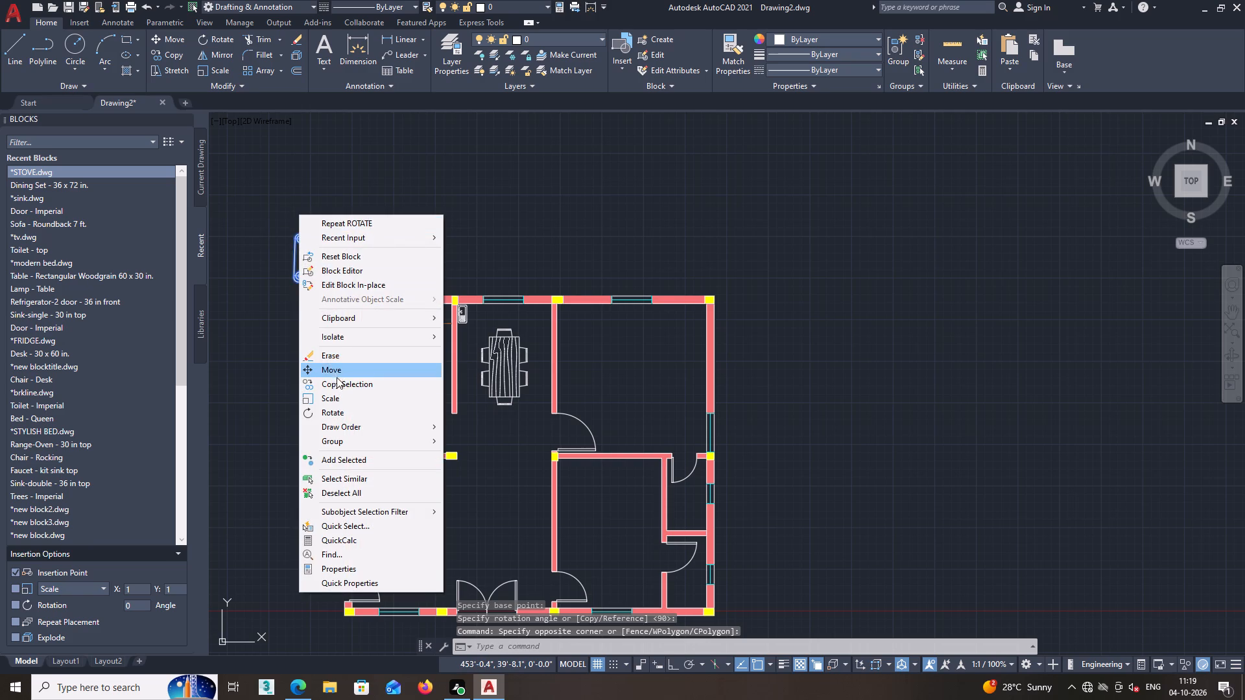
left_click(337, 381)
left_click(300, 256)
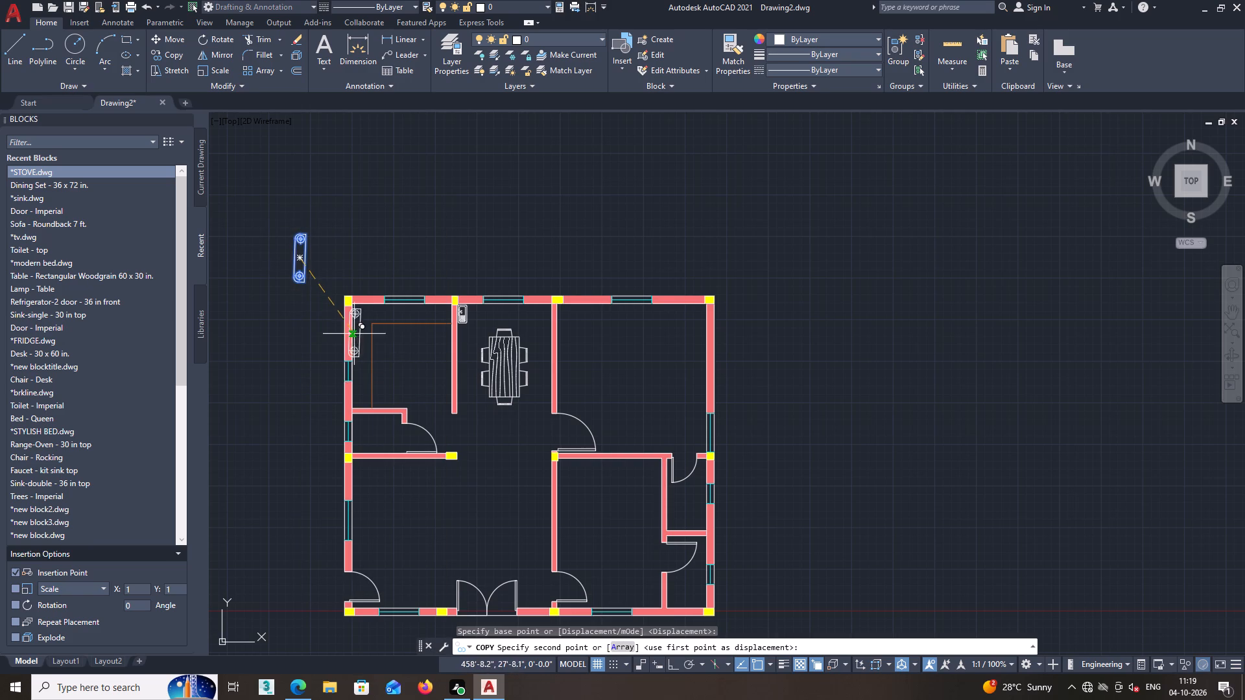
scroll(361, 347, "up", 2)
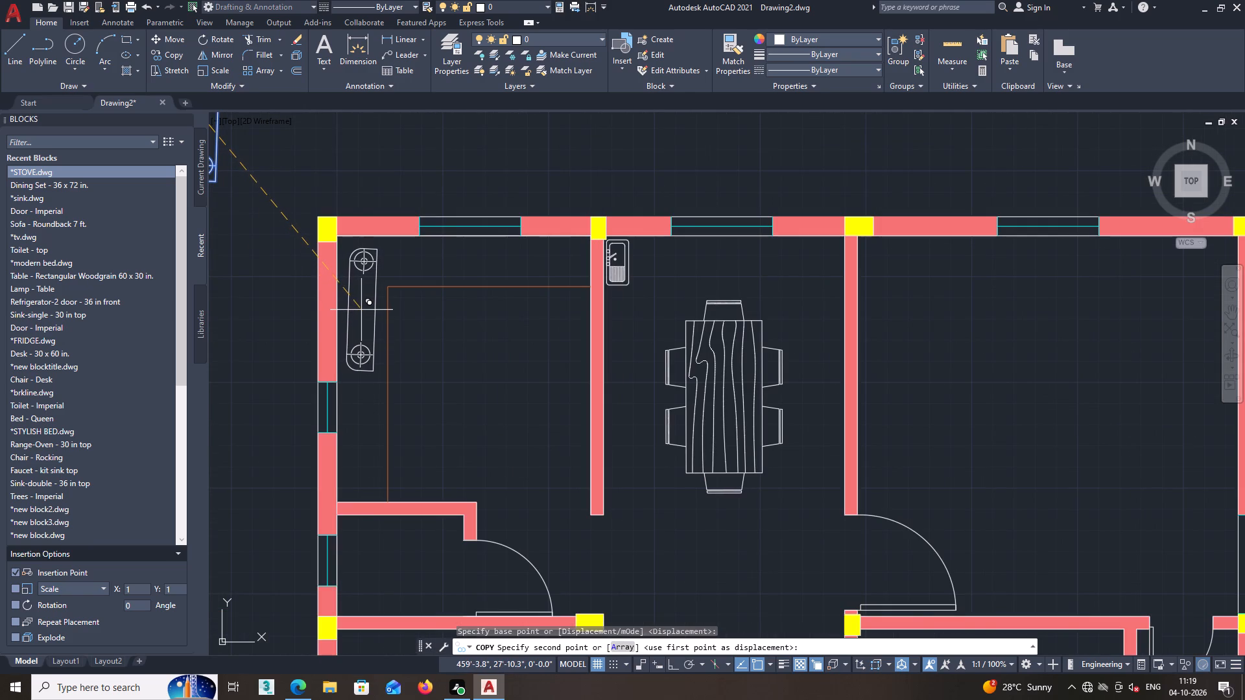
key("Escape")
Delete the slightly tilted stove block outside the floor plan's upper left corner.
scroll(278, 259, "down", 2)
middle_click_drag(270, 252, 283, 279)
scroll(271, 259, "up", 1)
middle_click_drag(272, 255, 294, 282)
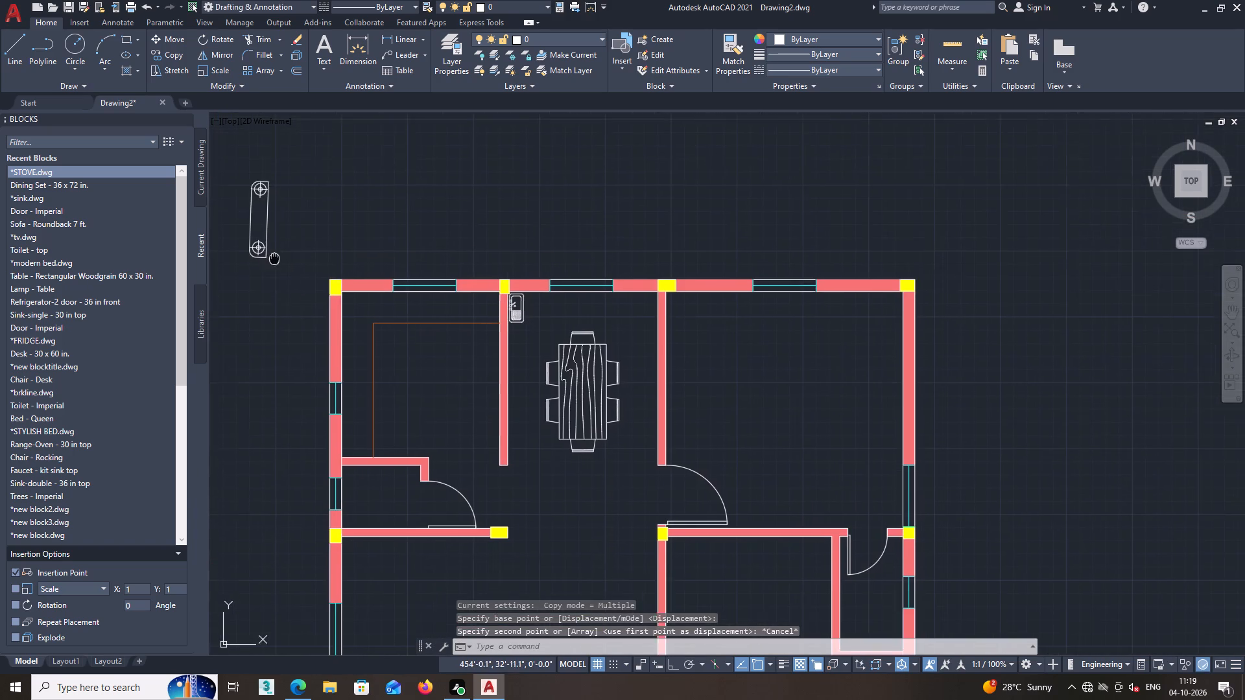
middle_click_drag(294, 282, 320, 301)
scroll(320, 299, "up", 2)
left_click_drag(323, 318, 322, 312)
middle_click_drag(257, 163, 287, 253)
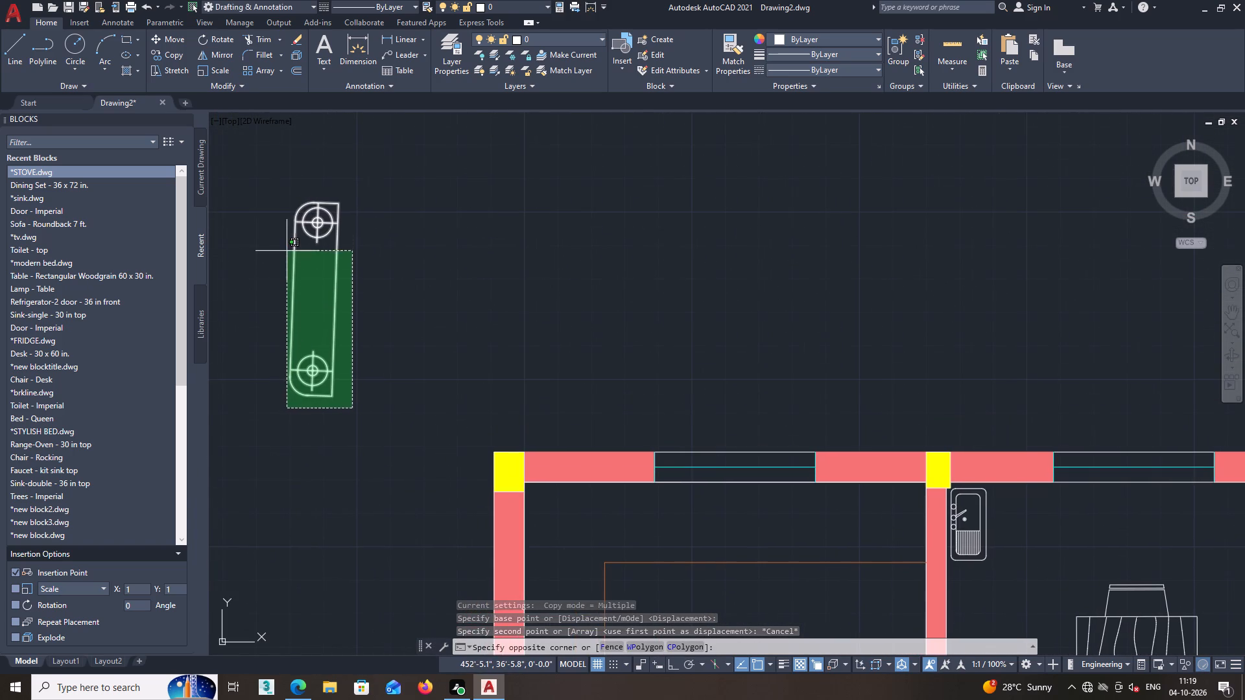
left_click(287, 194)
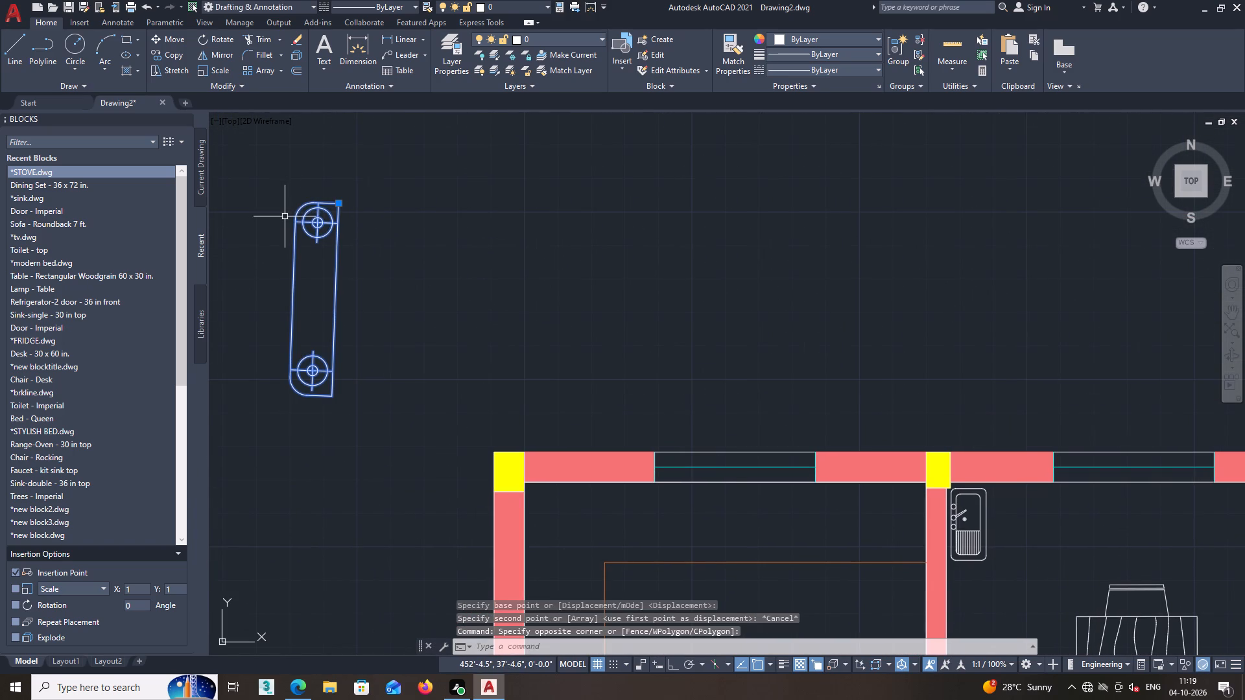
key("Delete")
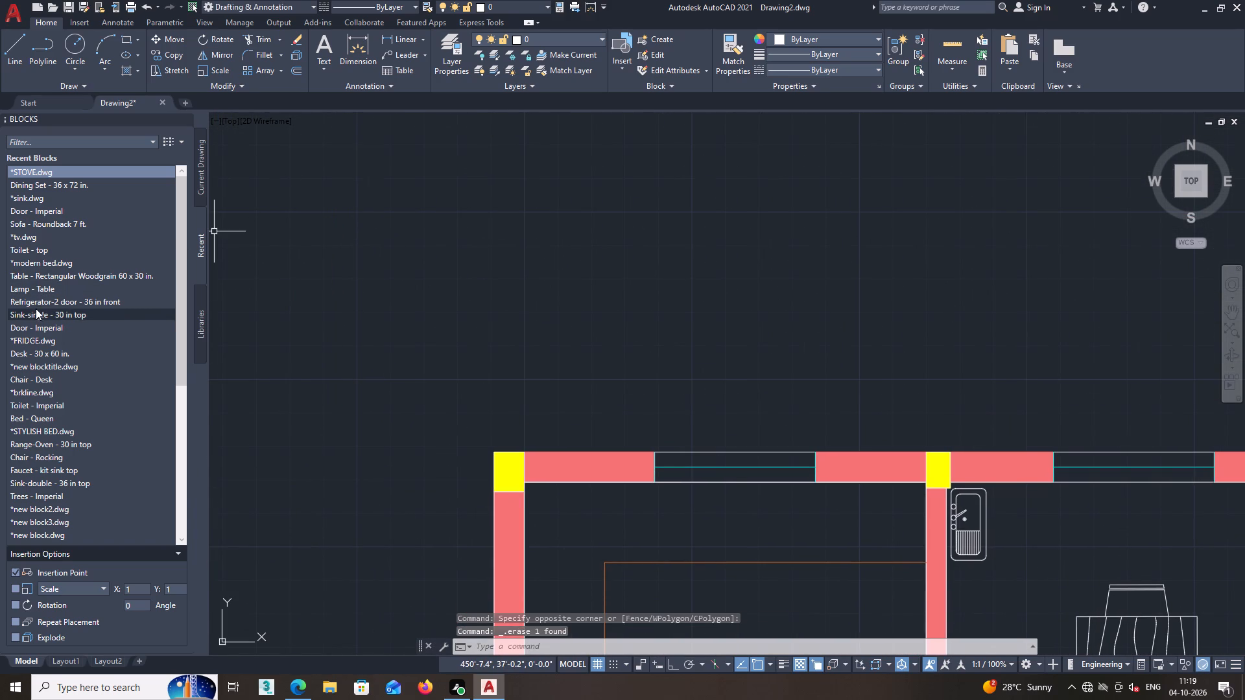
Insert the Sink-single - 30 in top block outside the floor plan, above and left of its upper left corner.
left_click(37, 312)
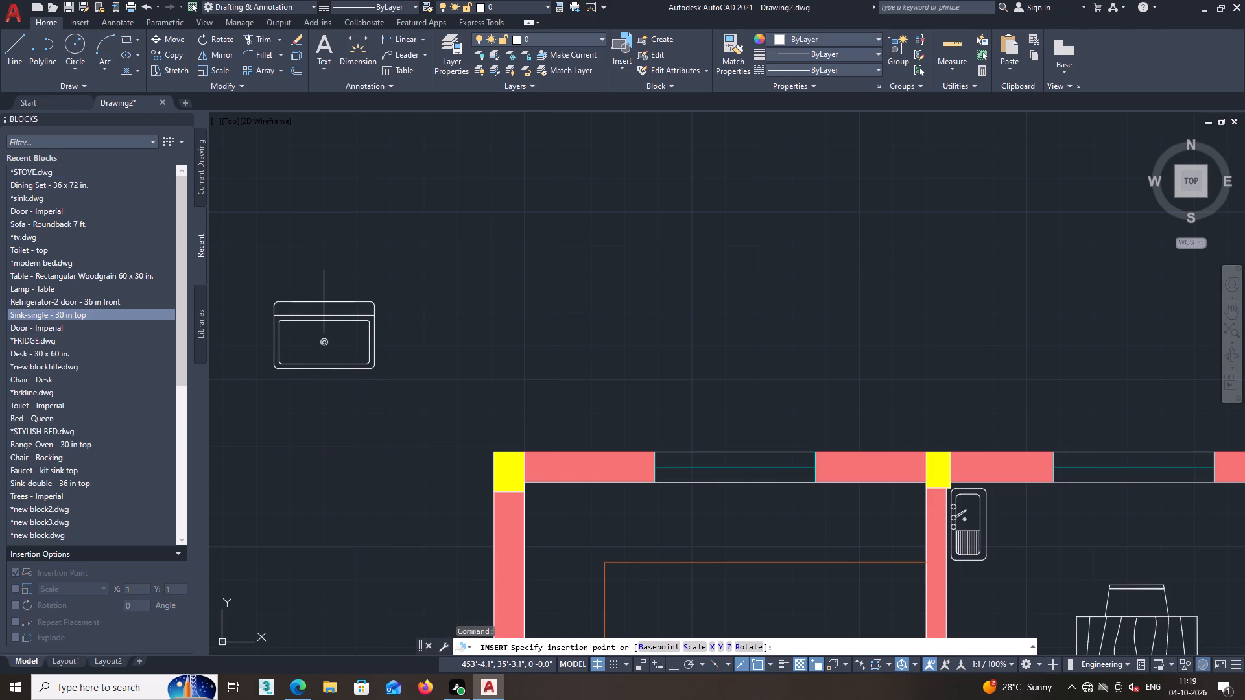
left_click(324, 302)
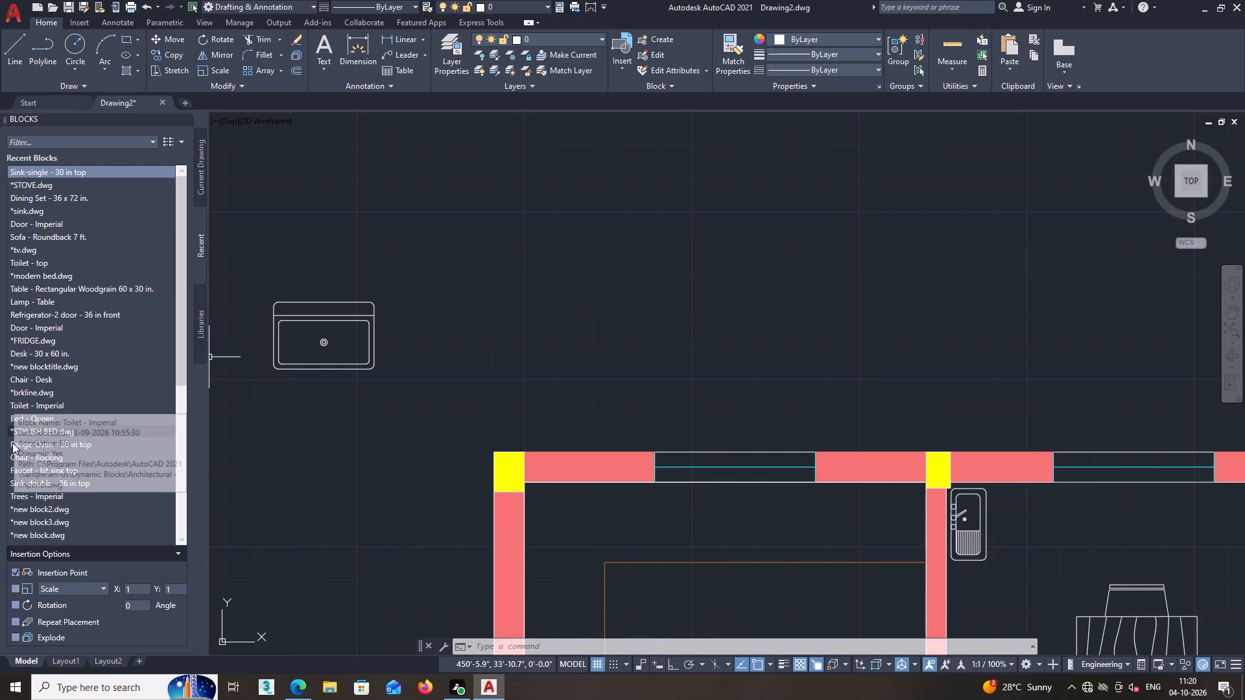
left_click(14, 484)
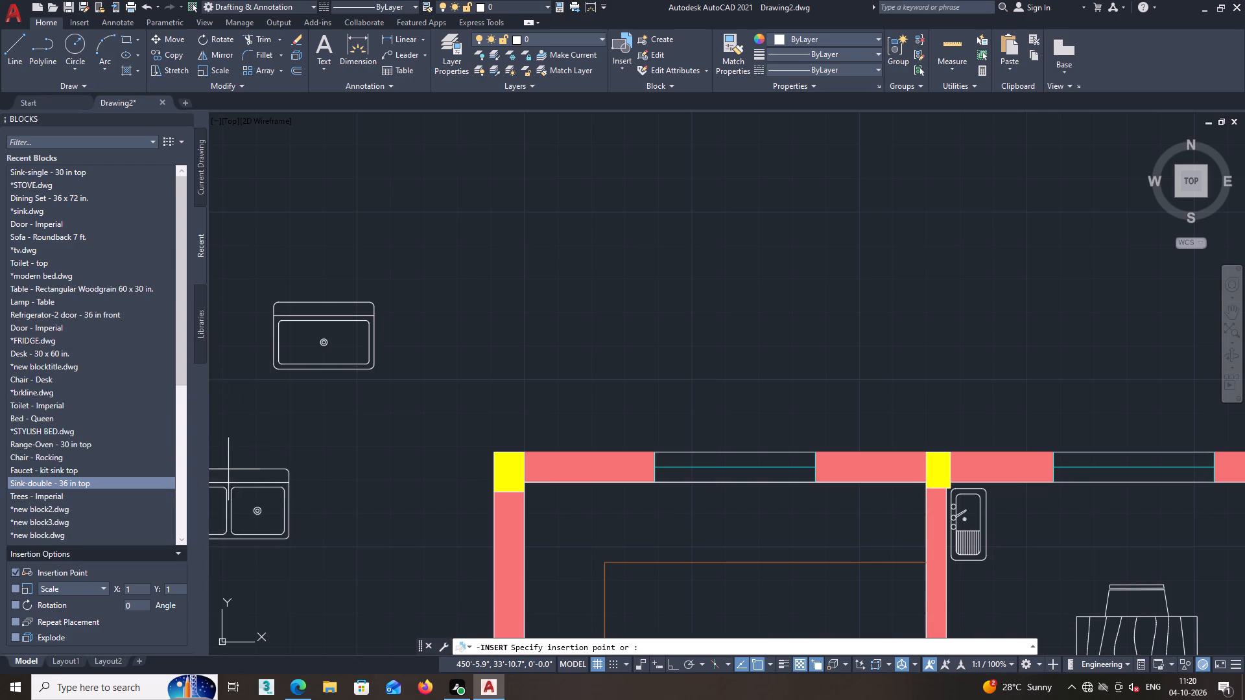
key("Escape")
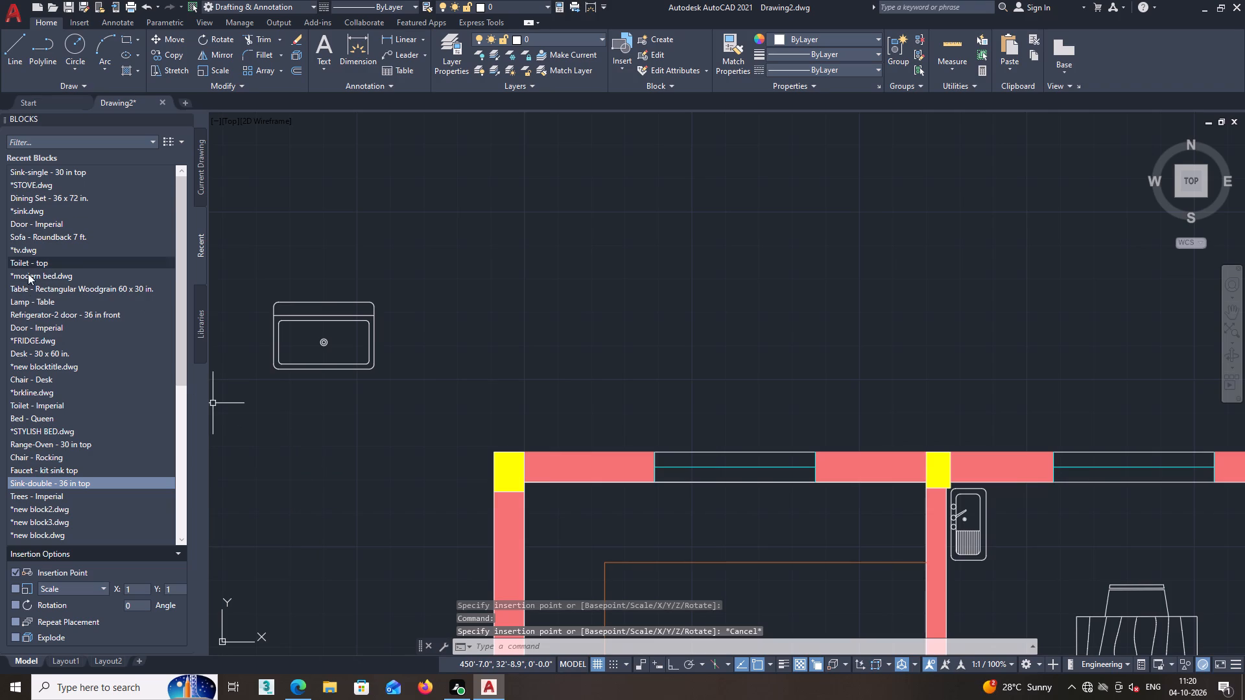
Insert the Lamp - Table block just right of the single sink and the Sofa - Roundback 7 ft. block above the upper left room.
left_click(26, 302)
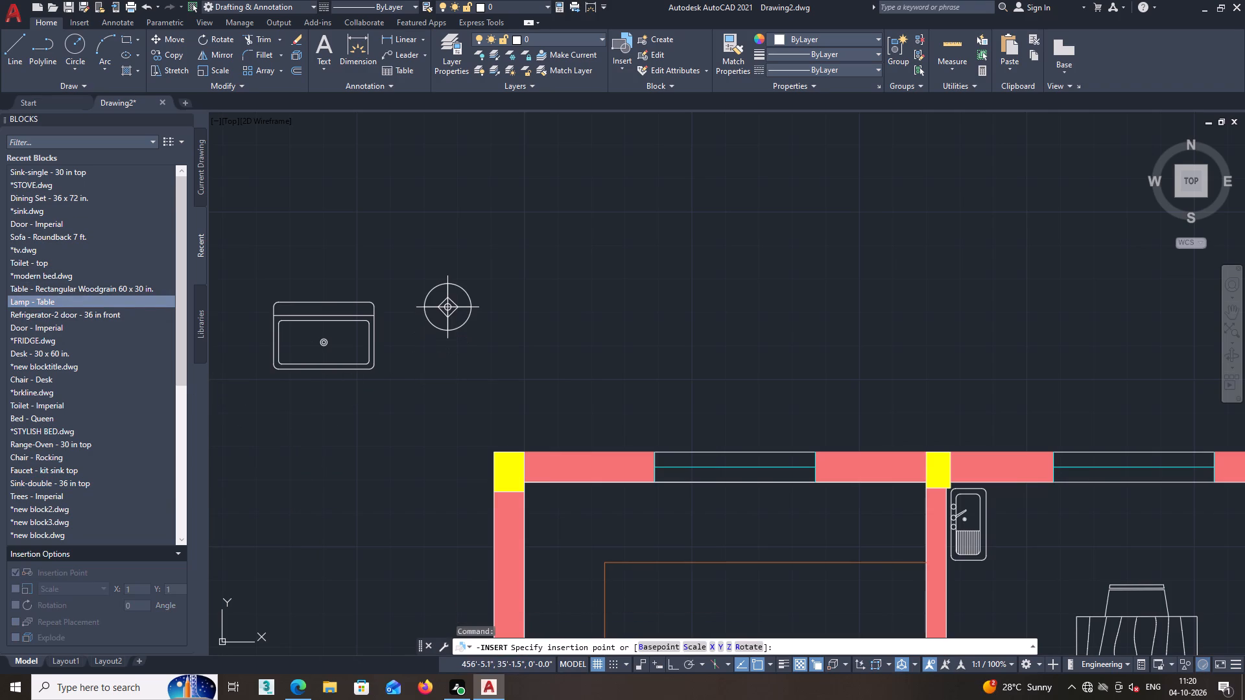
left_click(447, 307)
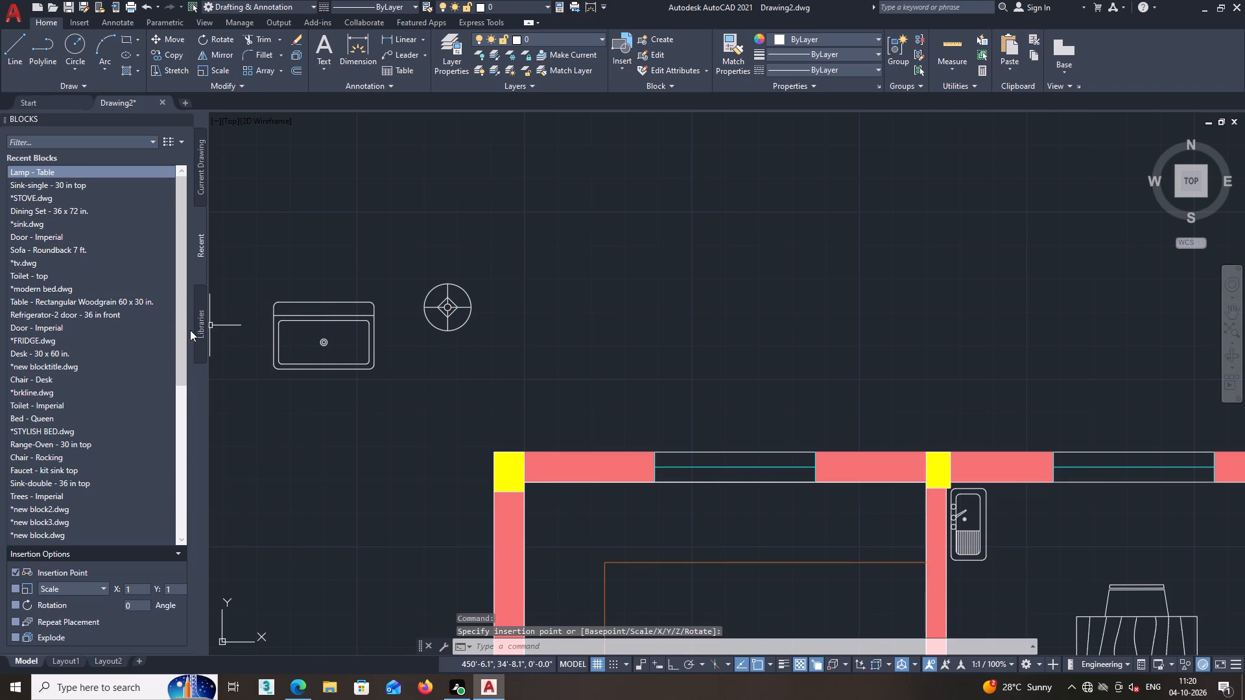
left_click(49, 253)
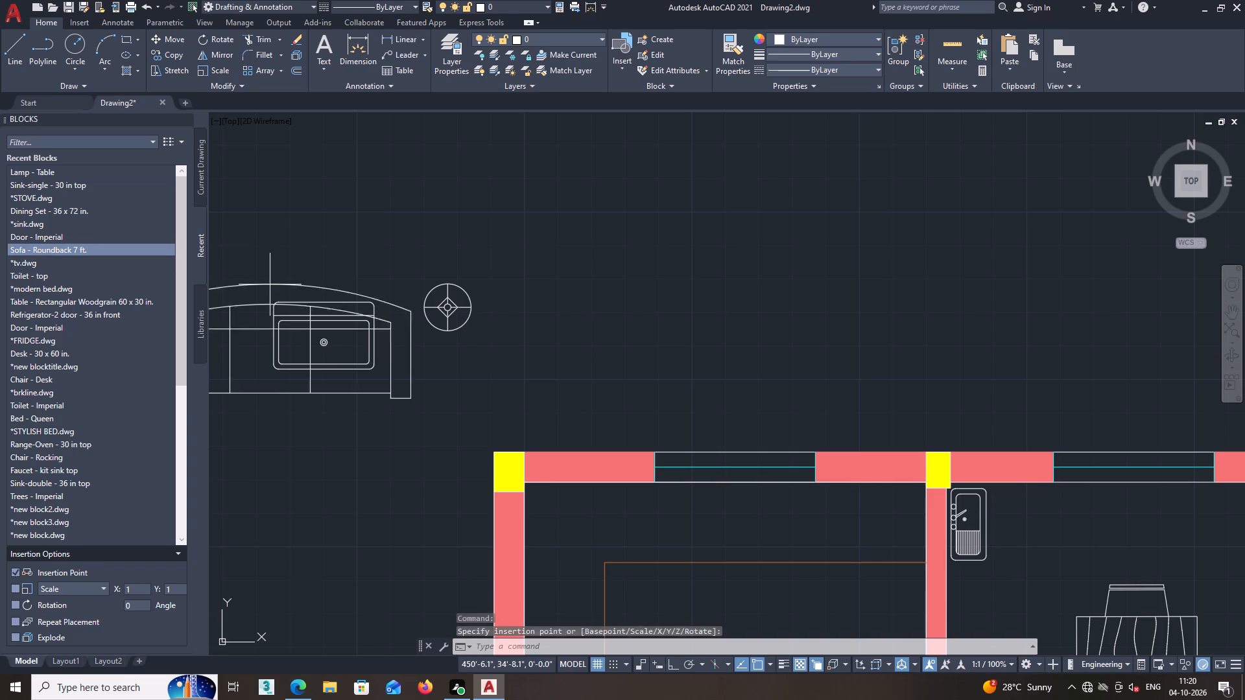
left_click(646, 190)
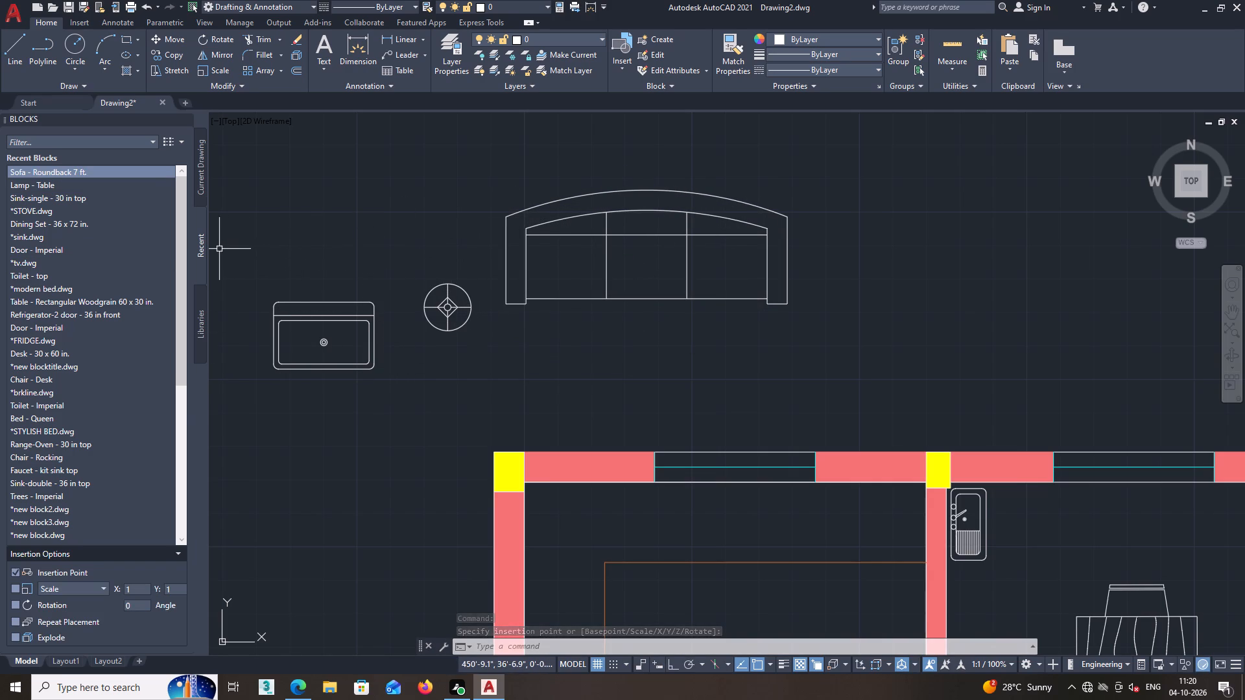
Insert the STOVE.dwg block with its lower right corner just above the table lamp, outside the floor plan.
left_click(51, 211)
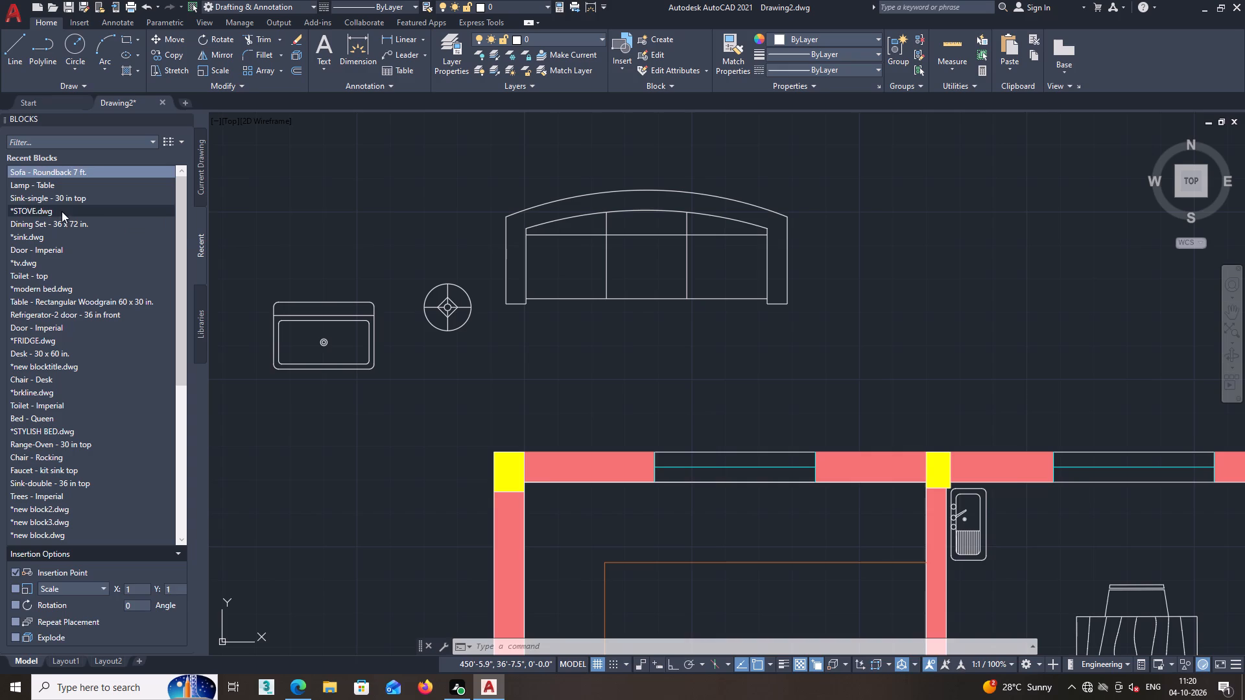
left_click(429, 233)
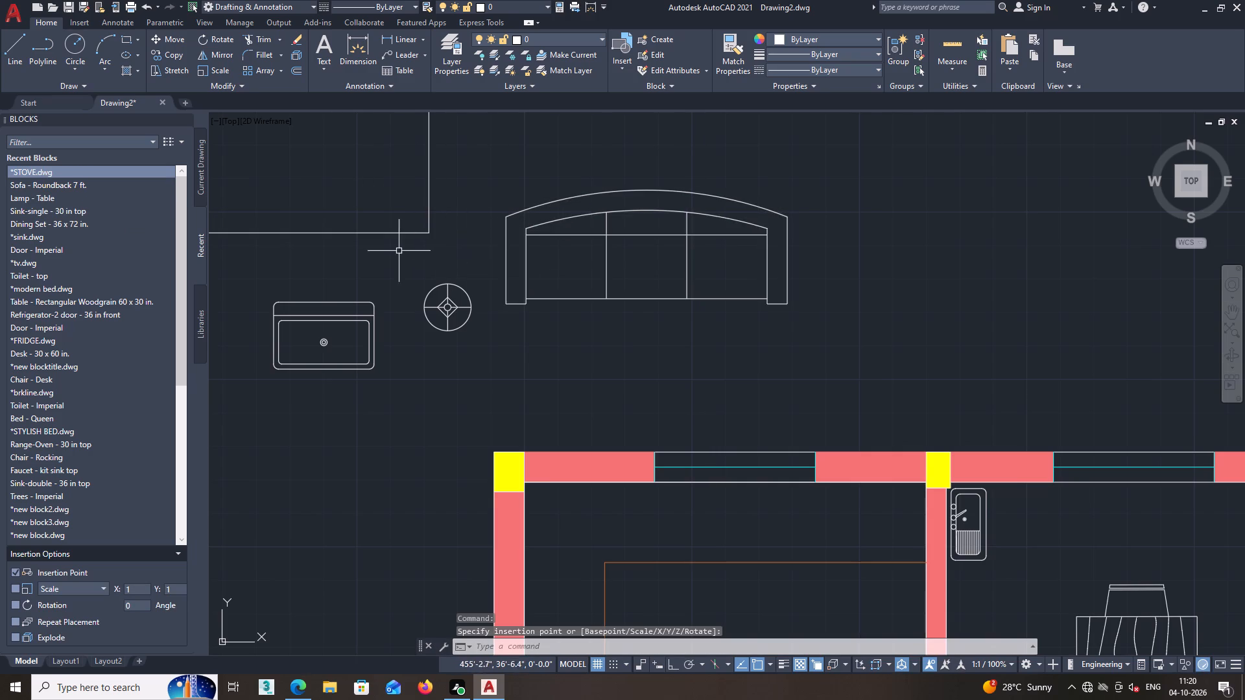
Scale the oversized stove block down about its lower right corner until it is slightly shorter than the roundback sofa.
scroll(424, 244, "down", 9)
middle_click_drag(381, 253, 392, 280)
scroll(392, 272, "up", 6)
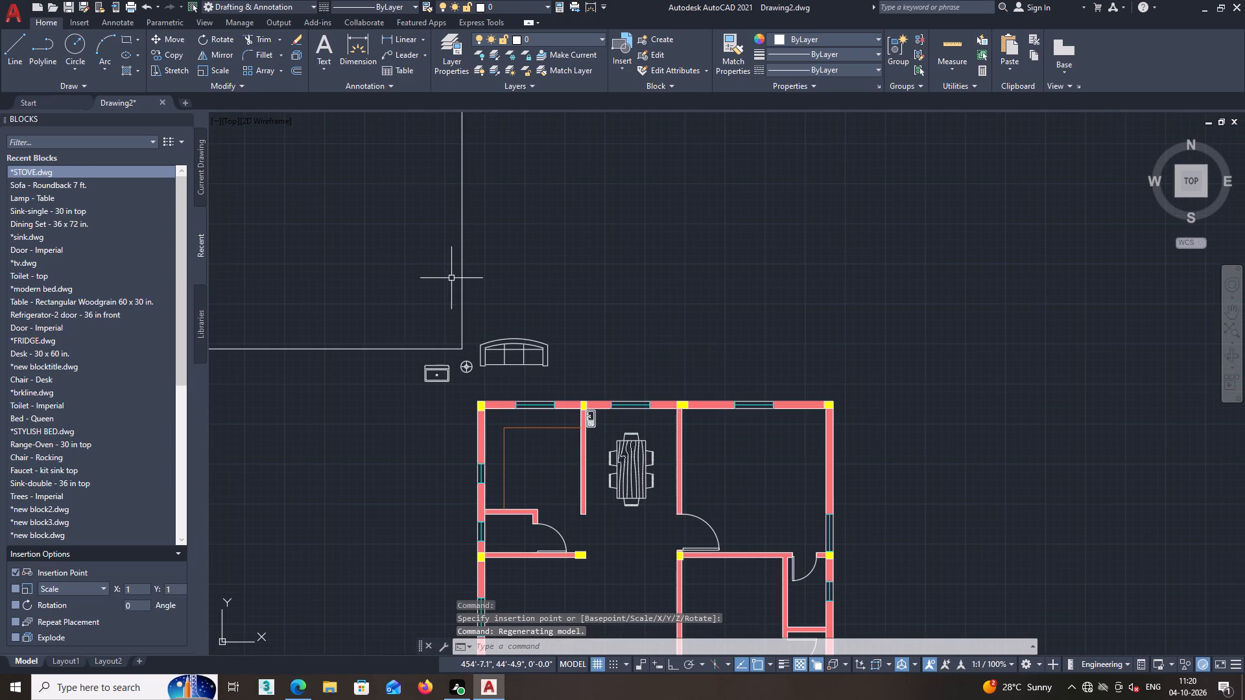
left_click(463, 279)
type("sc")
key("Return")
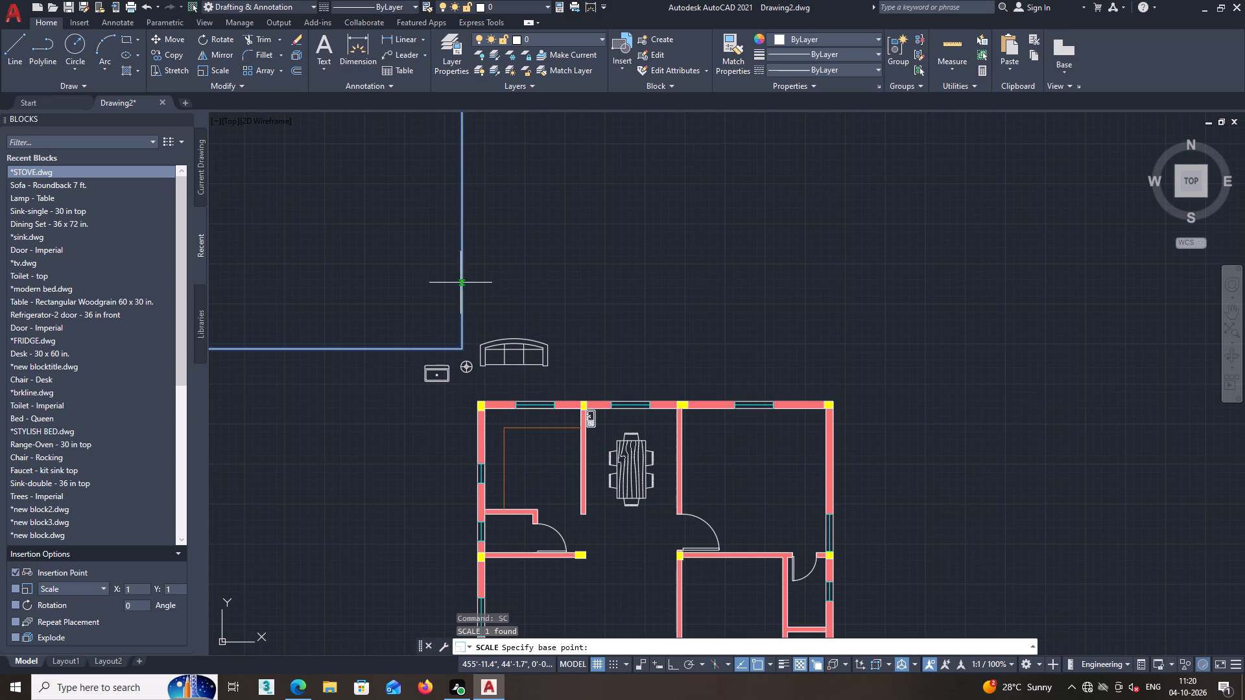
left_click(462, 350)
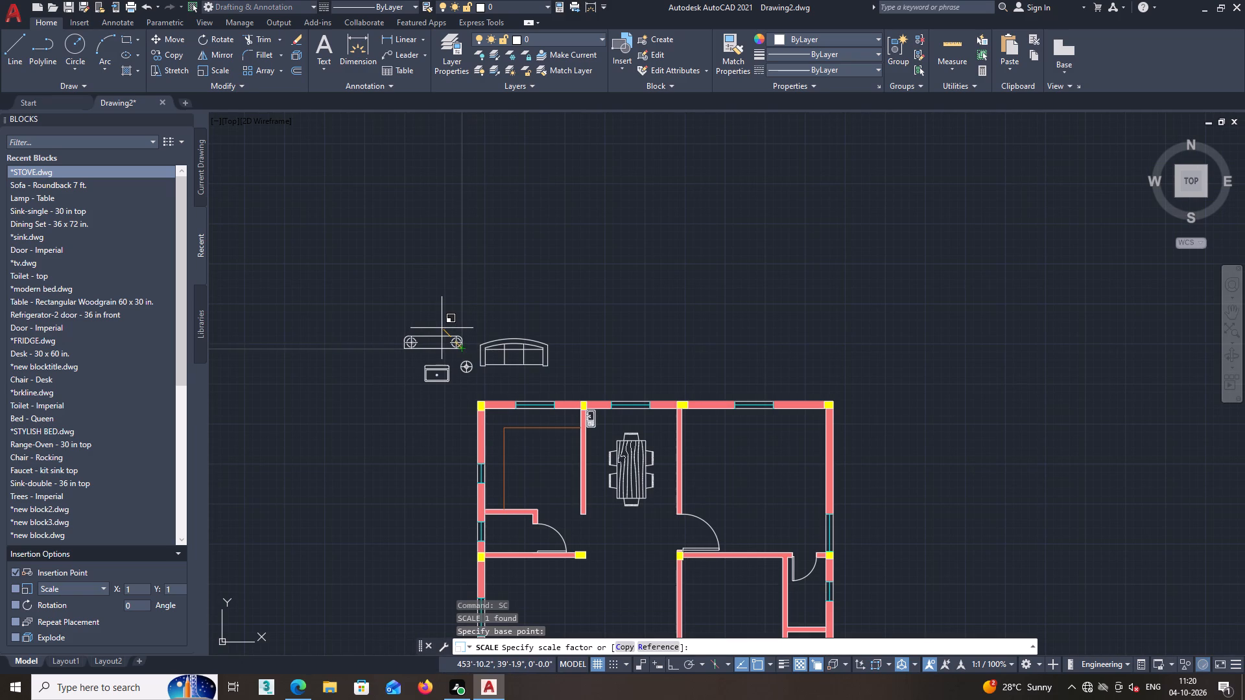
left_click(446, 328)
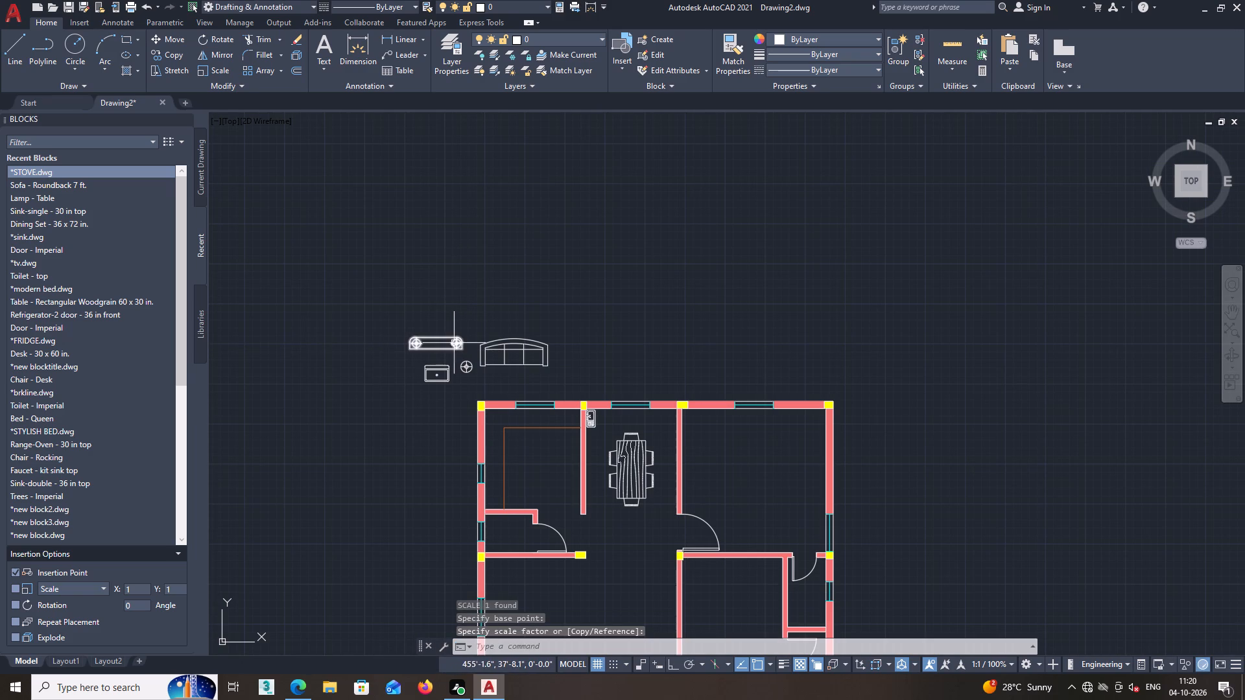
Turn on Ortho mode and start rotating the scaled stove block above the single sink.
left_click(450, 337)
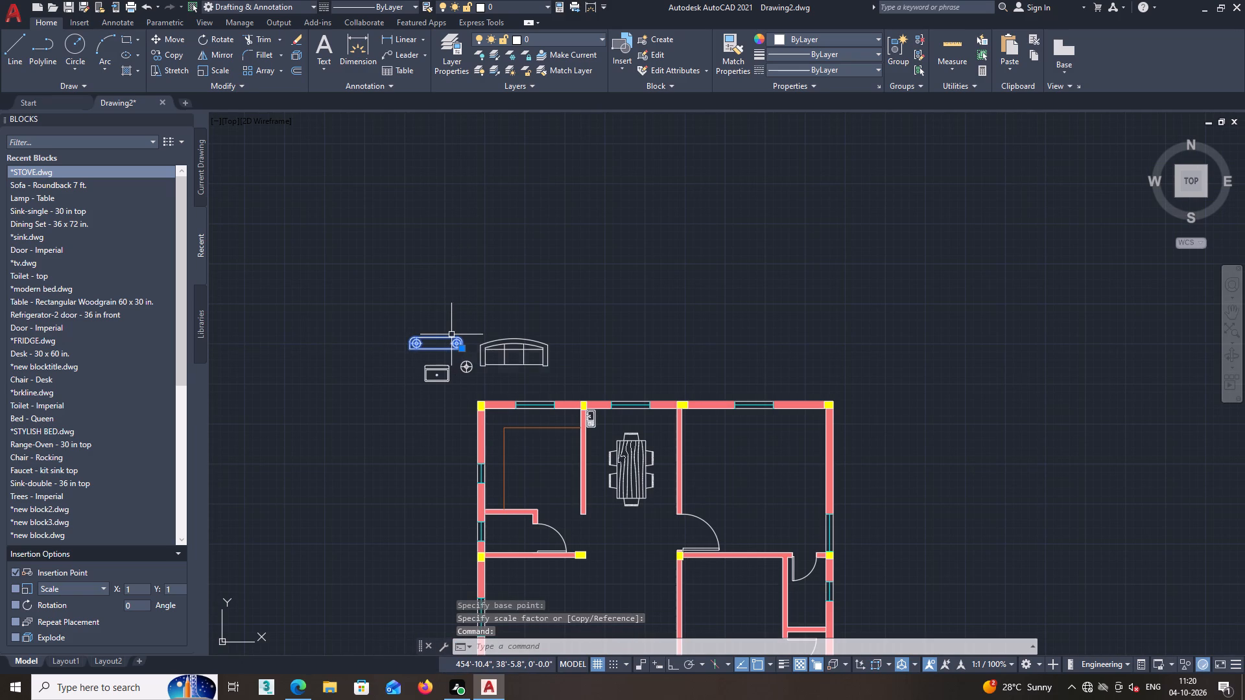
key("F8")
key("r")
key("o")
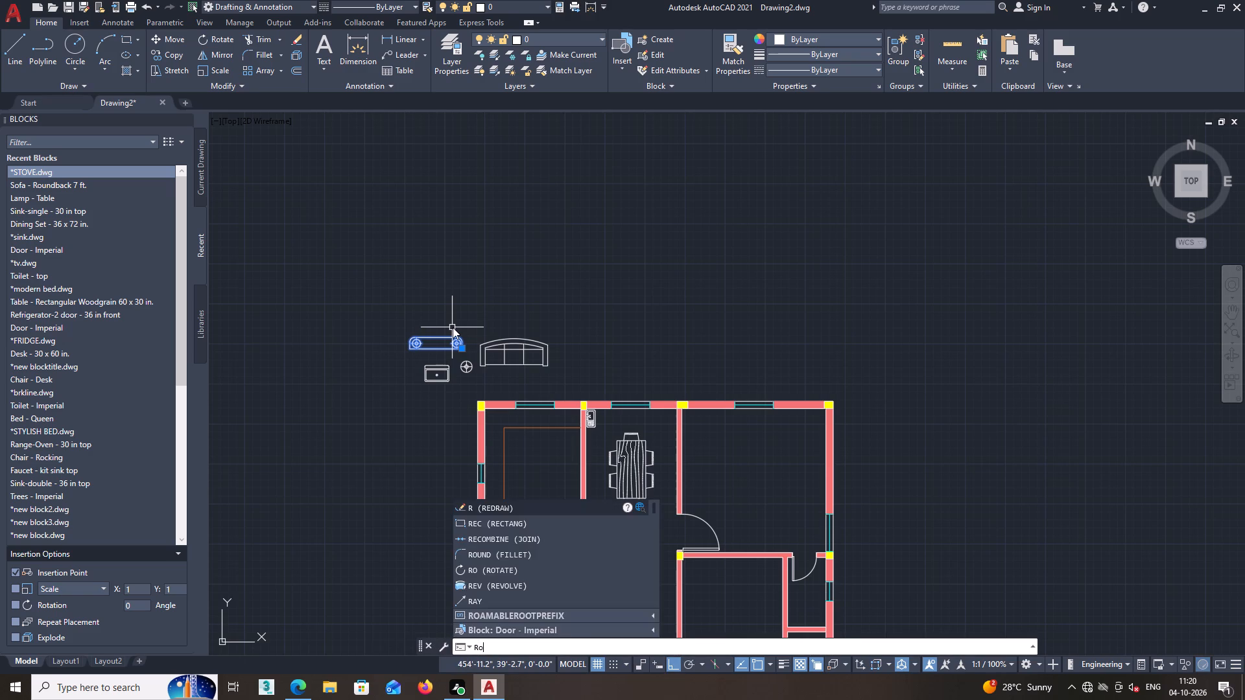
key("Return")
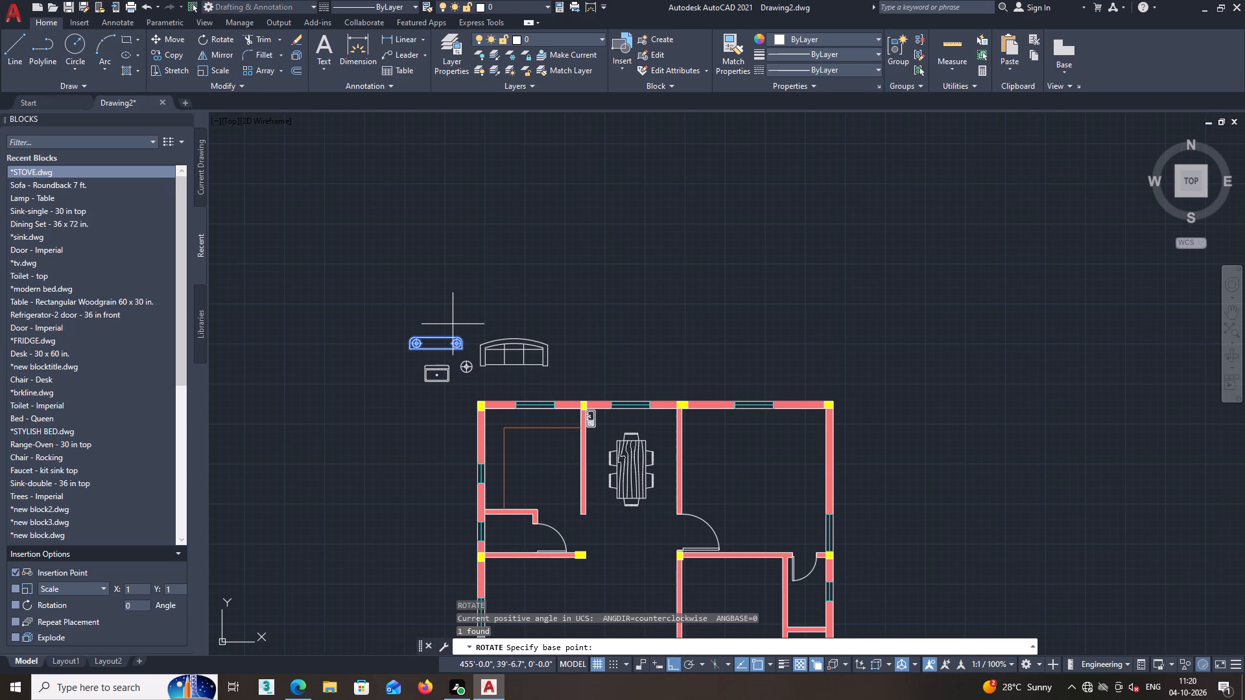
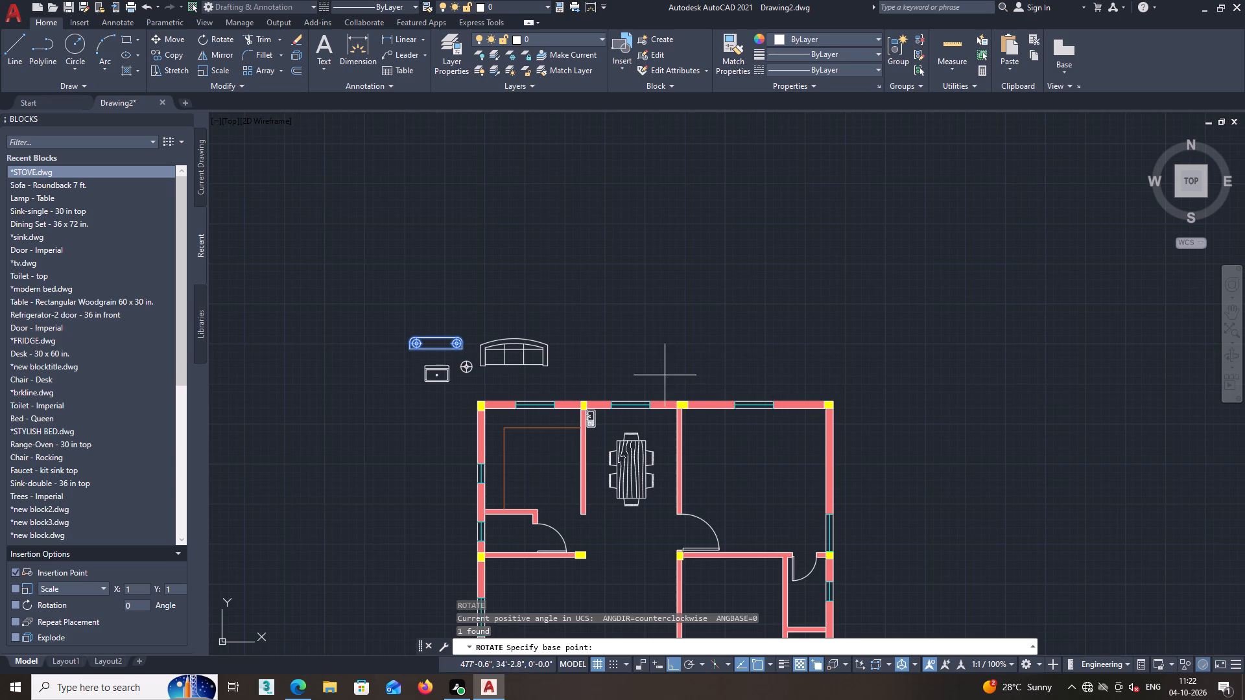
Rotate the selected stove block 88 degrees about the lower right corner of the sink in the dining room's upper left corner.
scroll(617, 429, "up", 3)
scroll(582, 436, "down", 3)
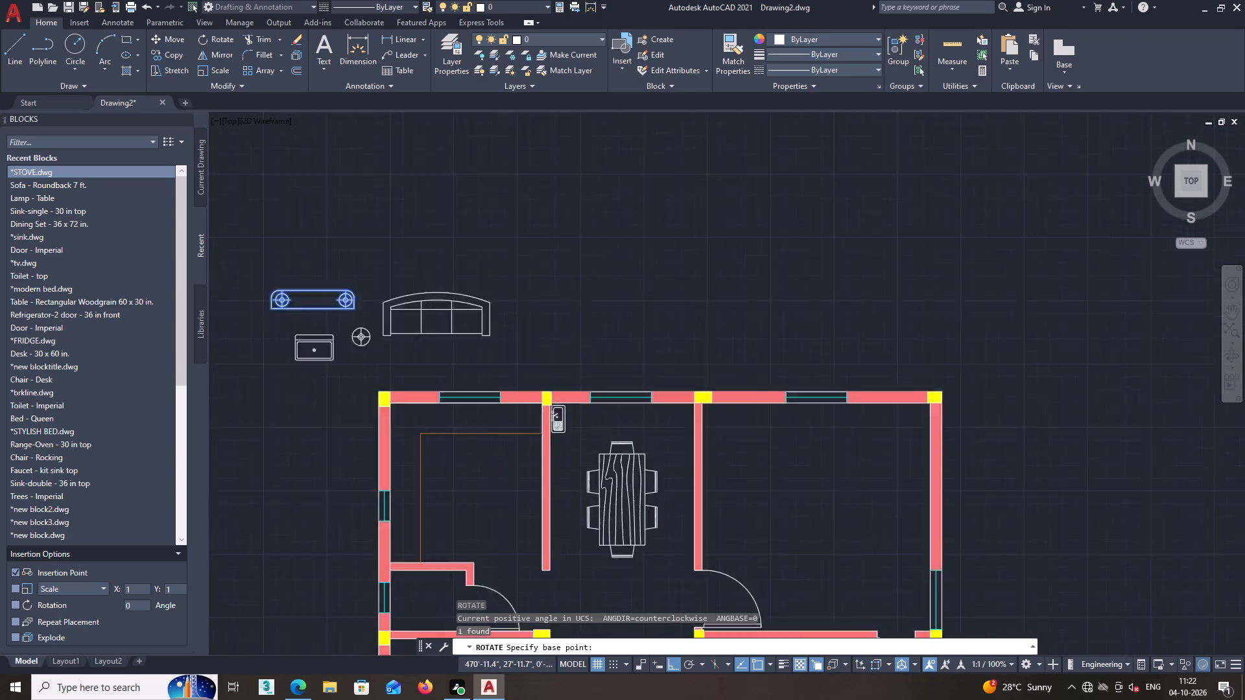
middle_click_drag(471, 415, 483, 379)
scroll(606, 415, "up", 1)
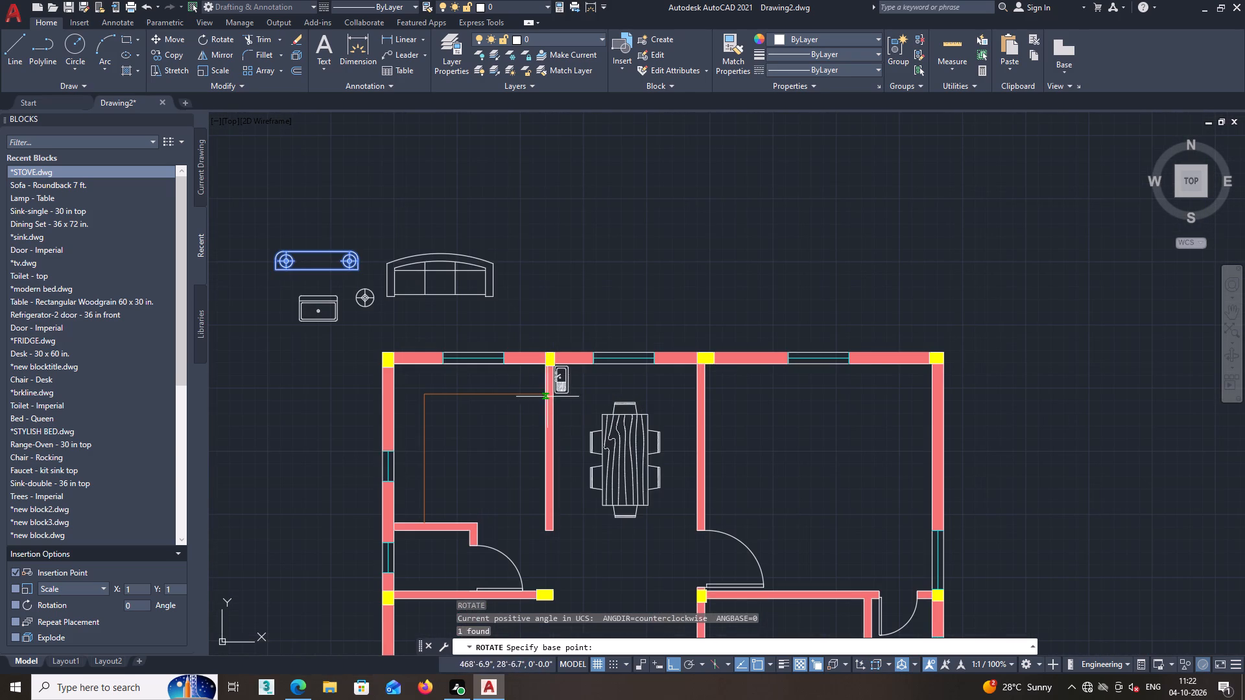
key("space")
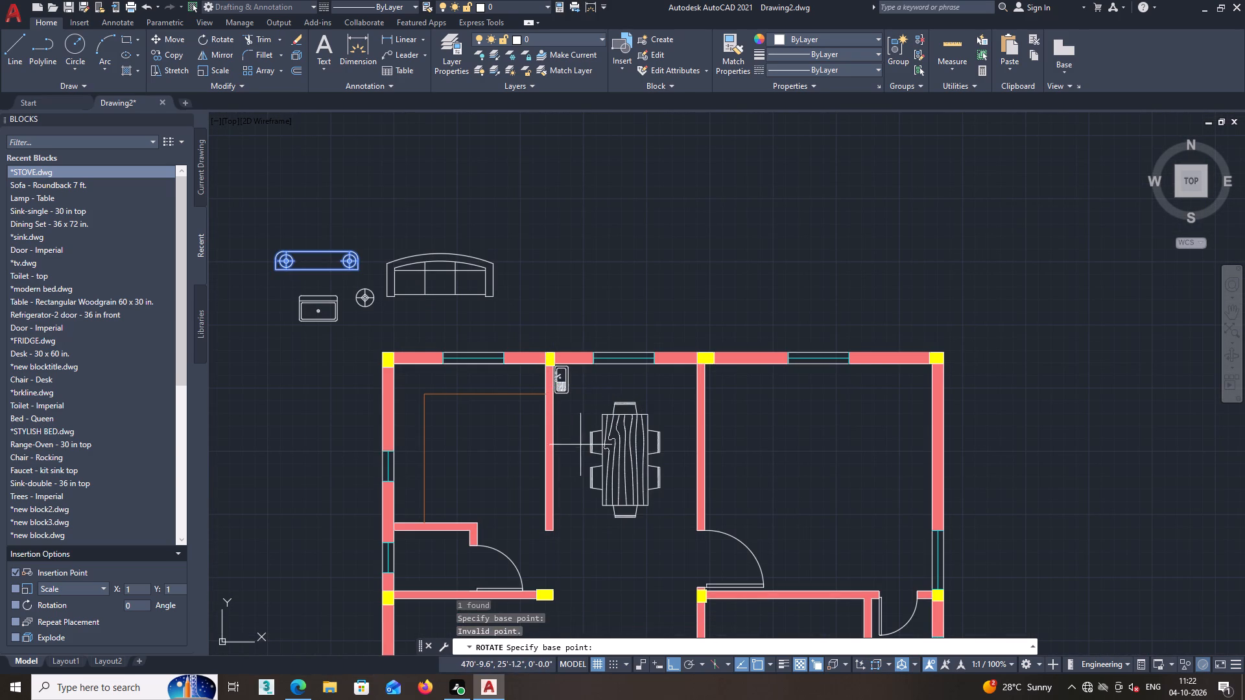
left_click(568, 392)
key("space")
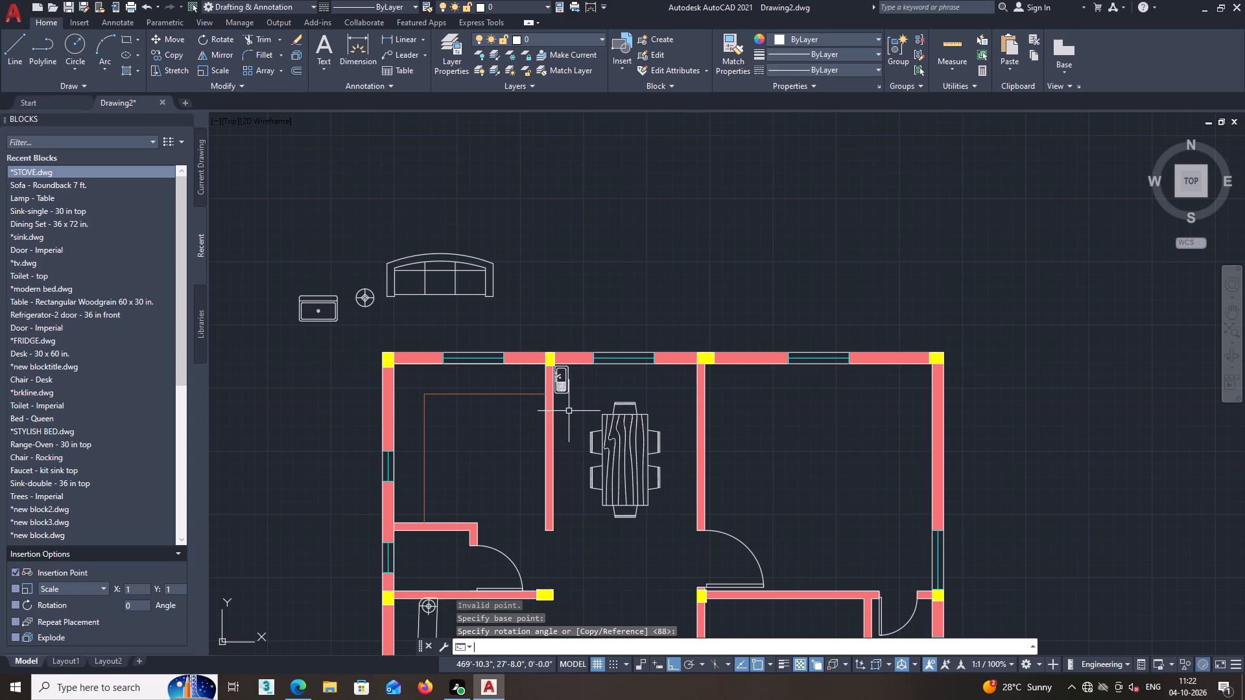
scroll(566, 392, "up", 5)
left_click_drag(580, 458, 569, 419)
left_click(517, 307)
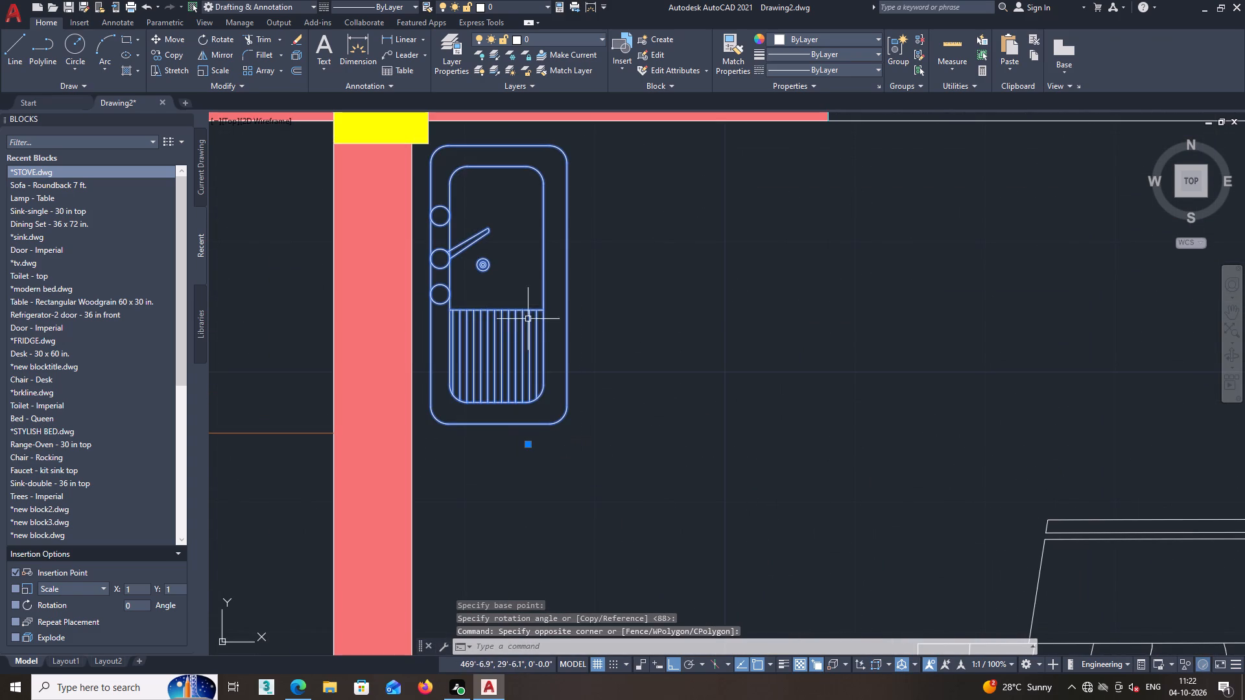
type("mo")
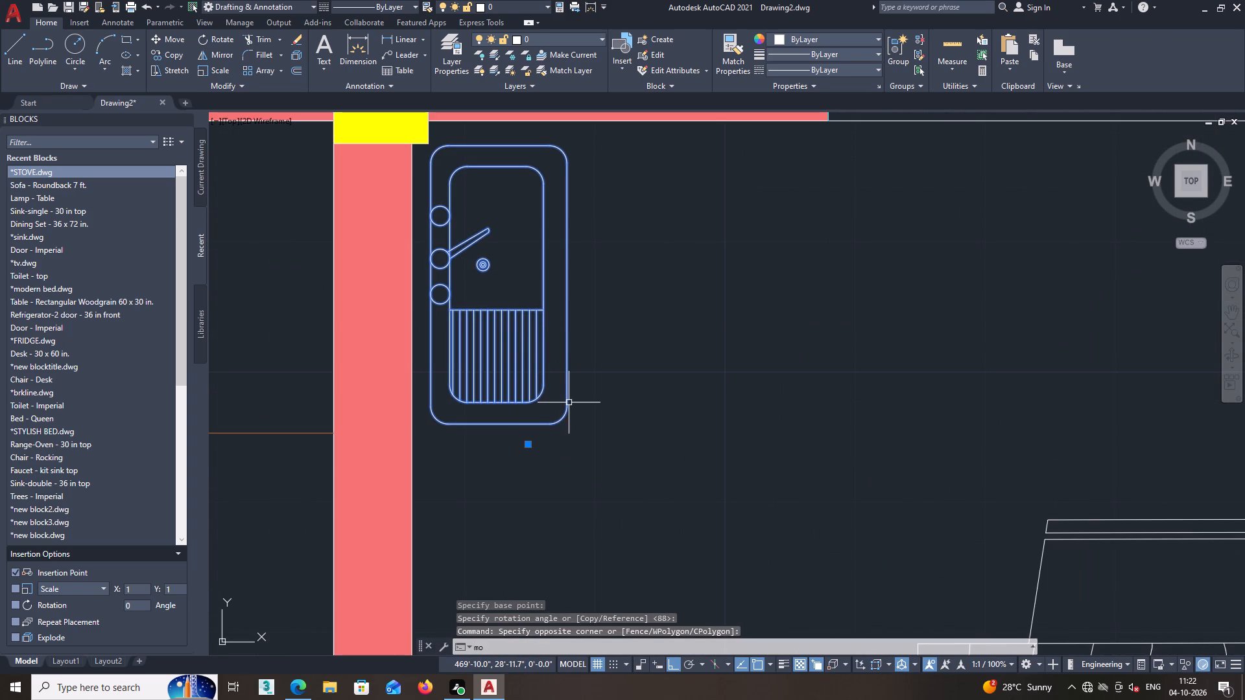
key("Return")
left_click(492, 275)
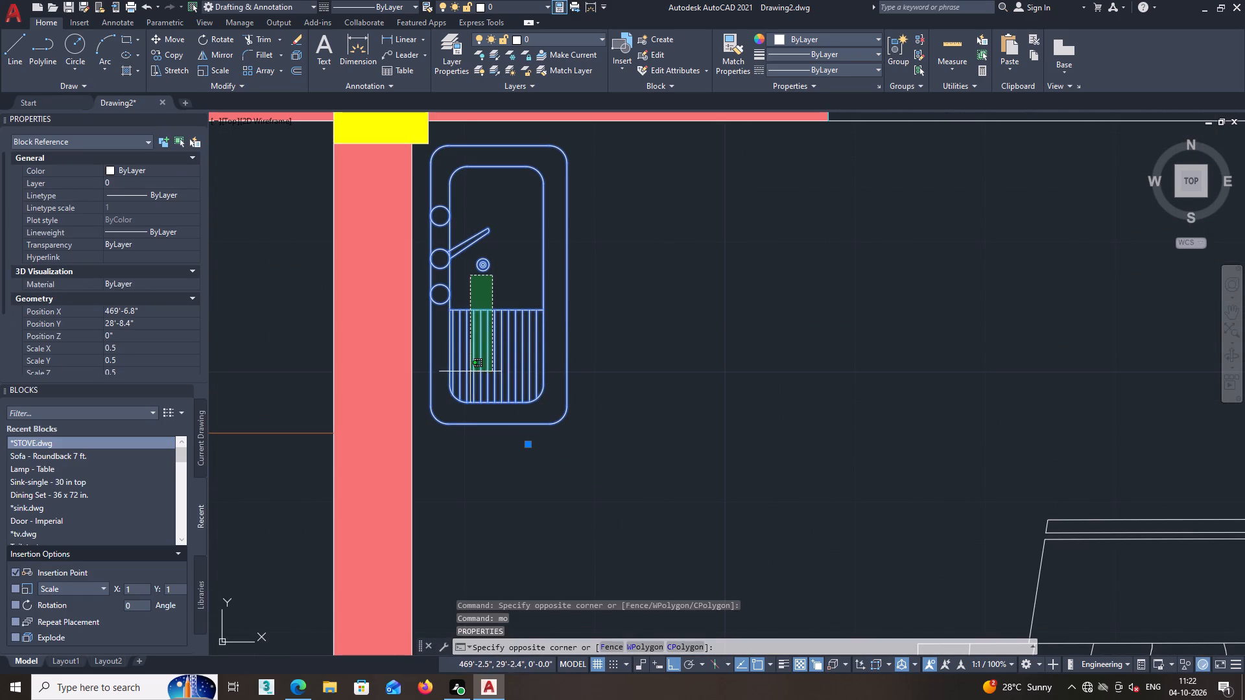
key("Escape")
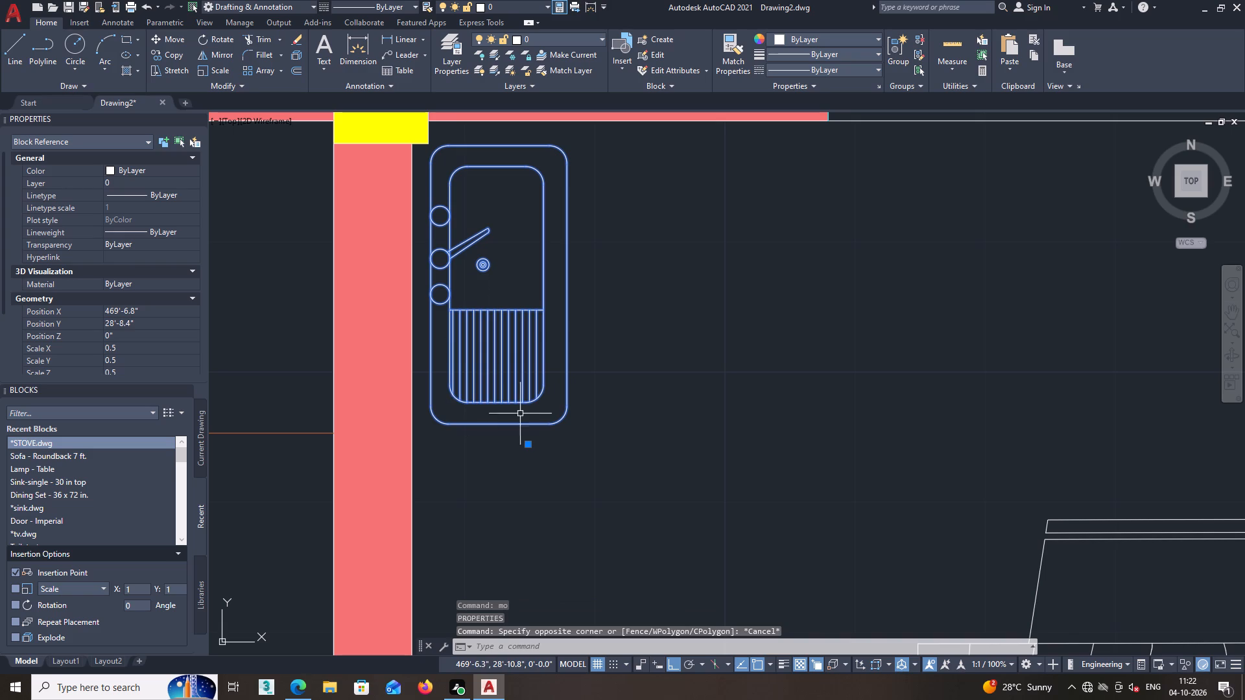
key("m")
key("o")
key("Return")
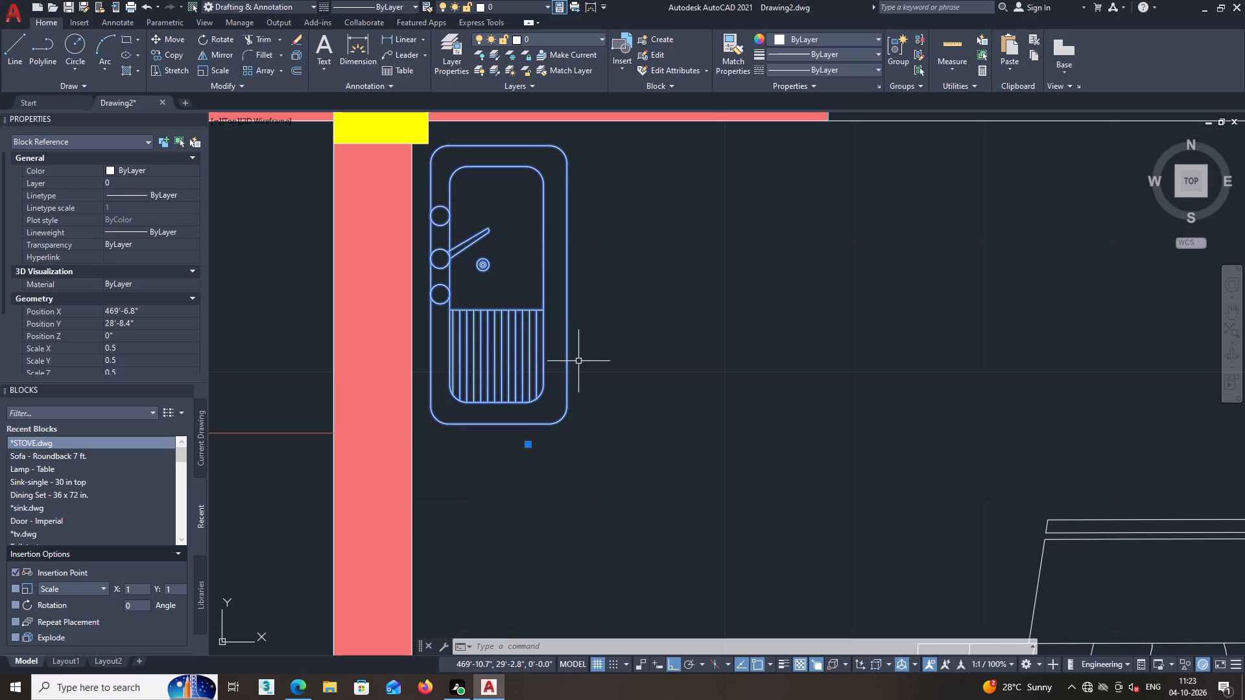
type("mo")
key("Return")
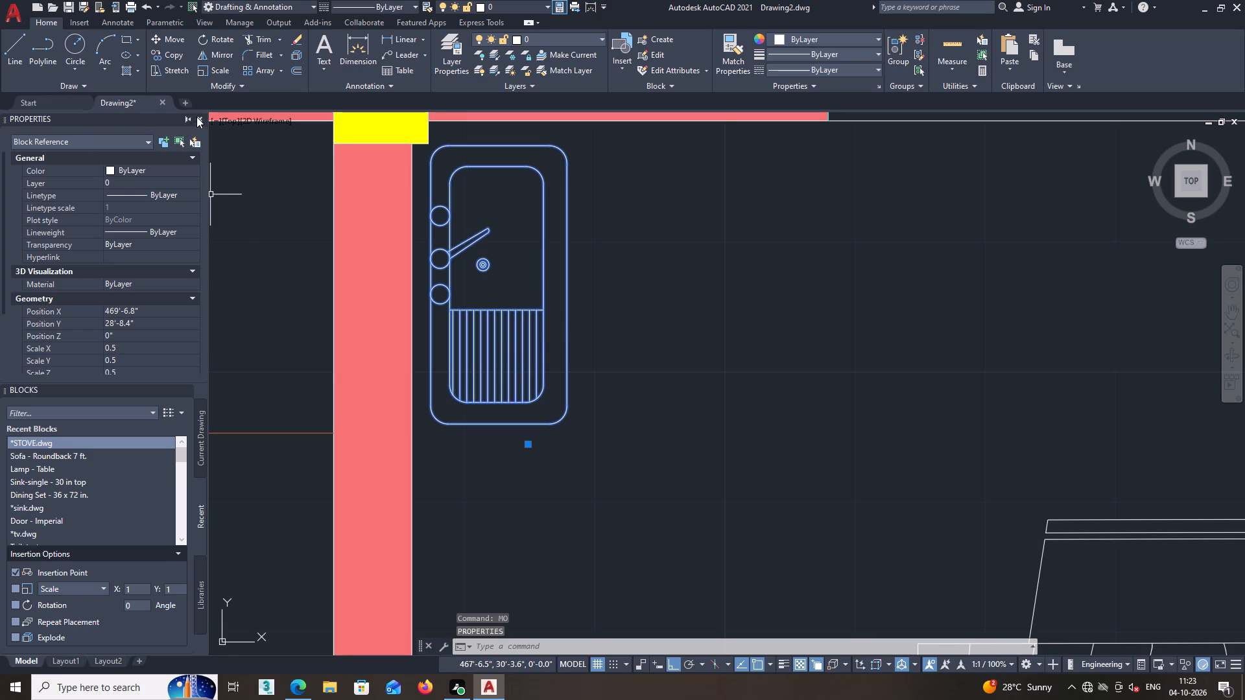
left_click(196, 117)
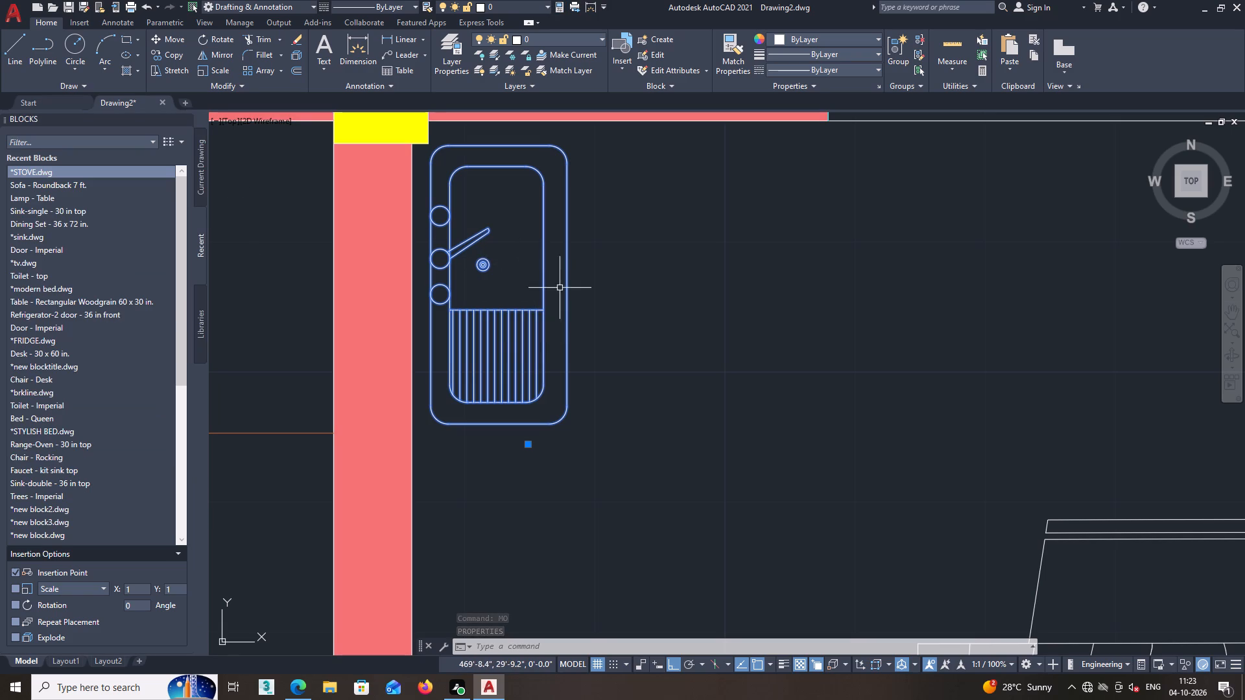
Move the sink from the dining room to the lower end of the upper left room's counter, turning Ortho mode off.
left_click(570, 296)
left_click(557, 312)
right_click(565, 305)
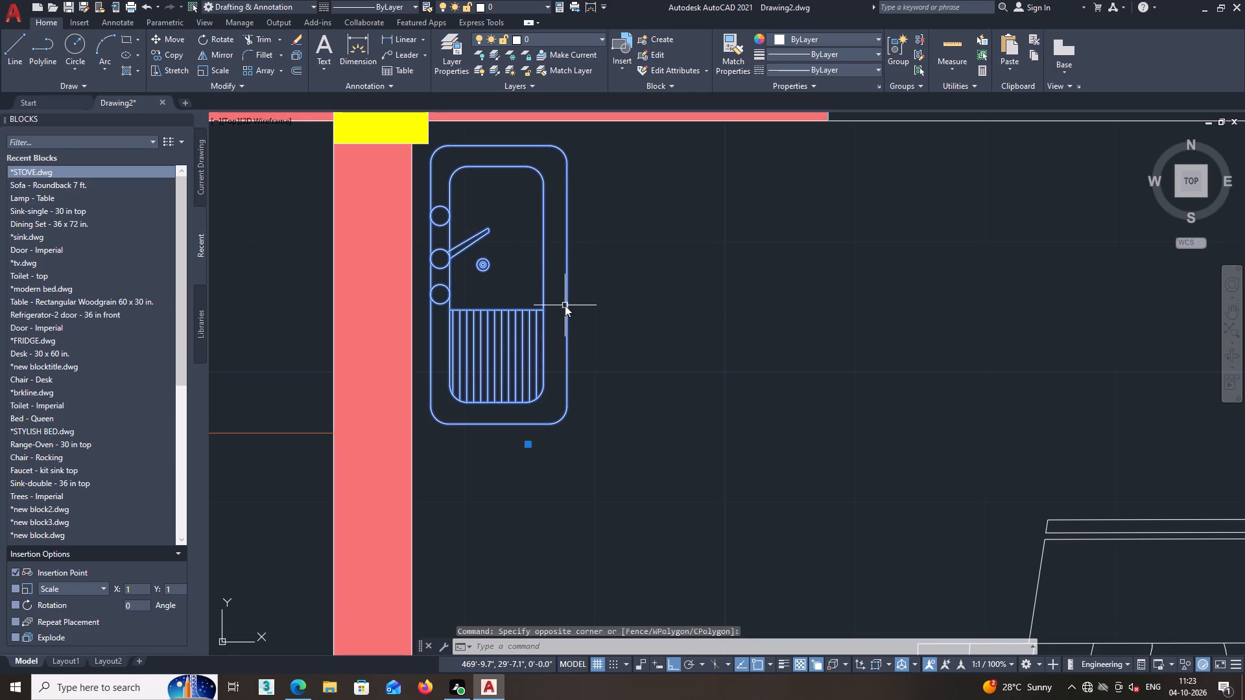
left_click(604, 448)
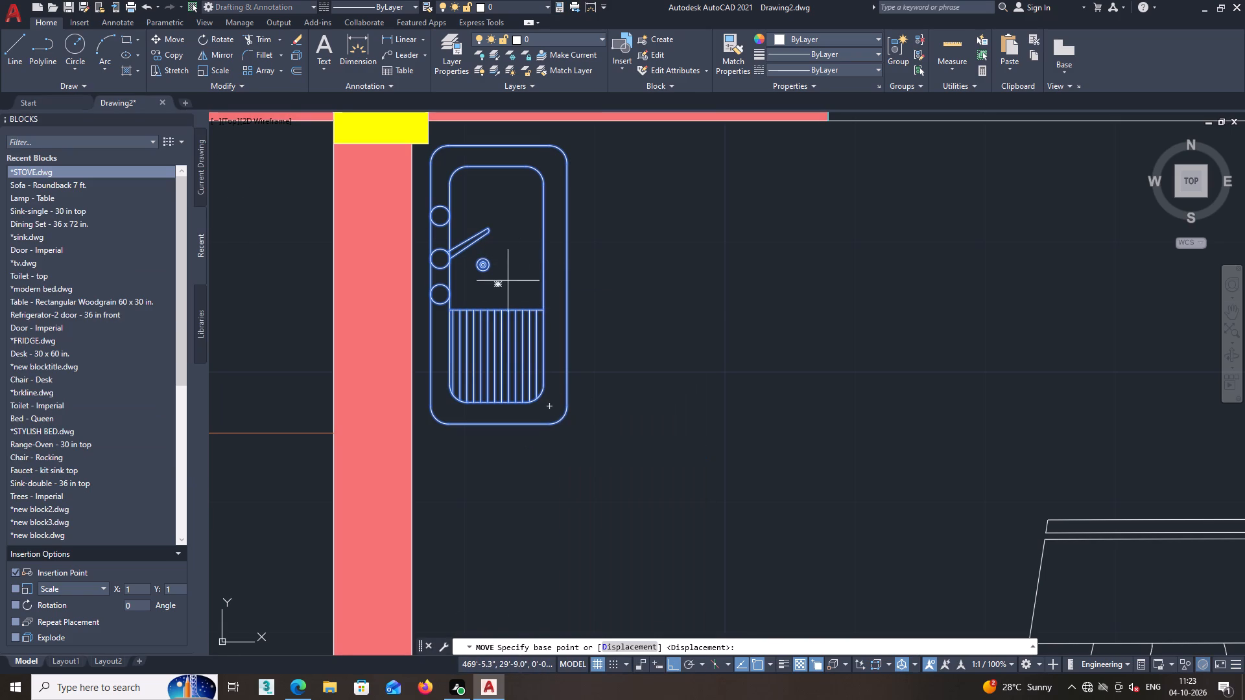
left_click(498, 284)
scroll(472, 384, "down", 3)
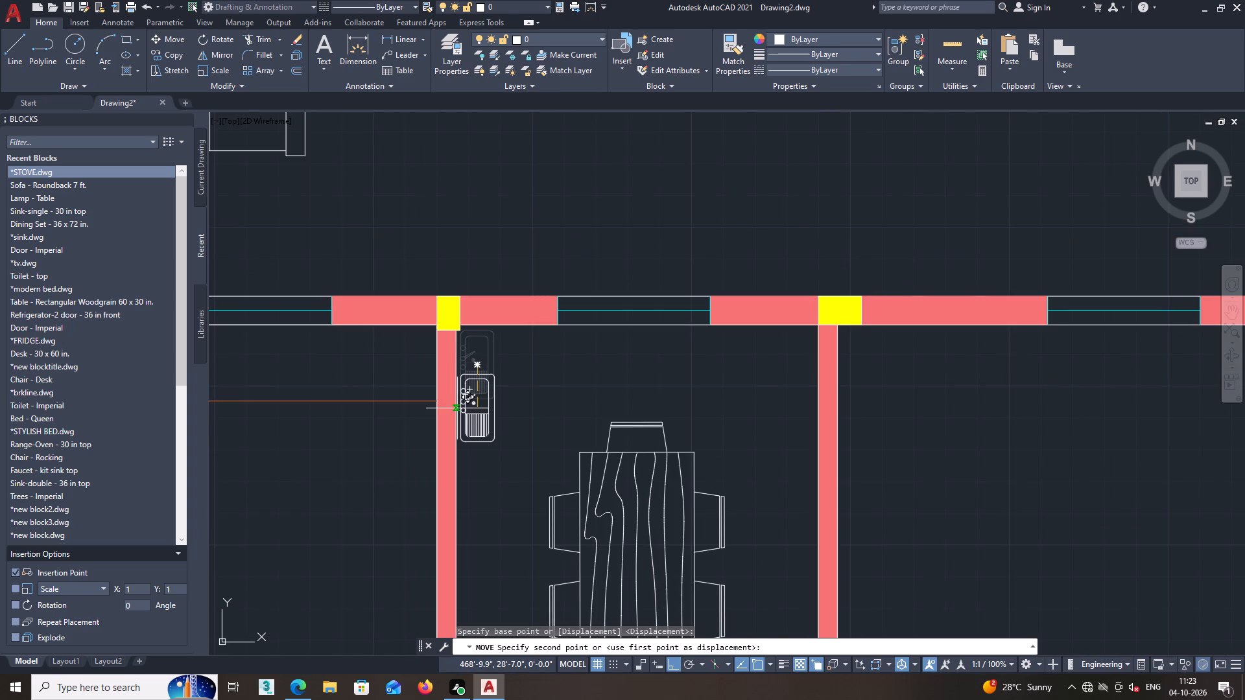
key("F8")
scroll(427, 411, "down", 2)
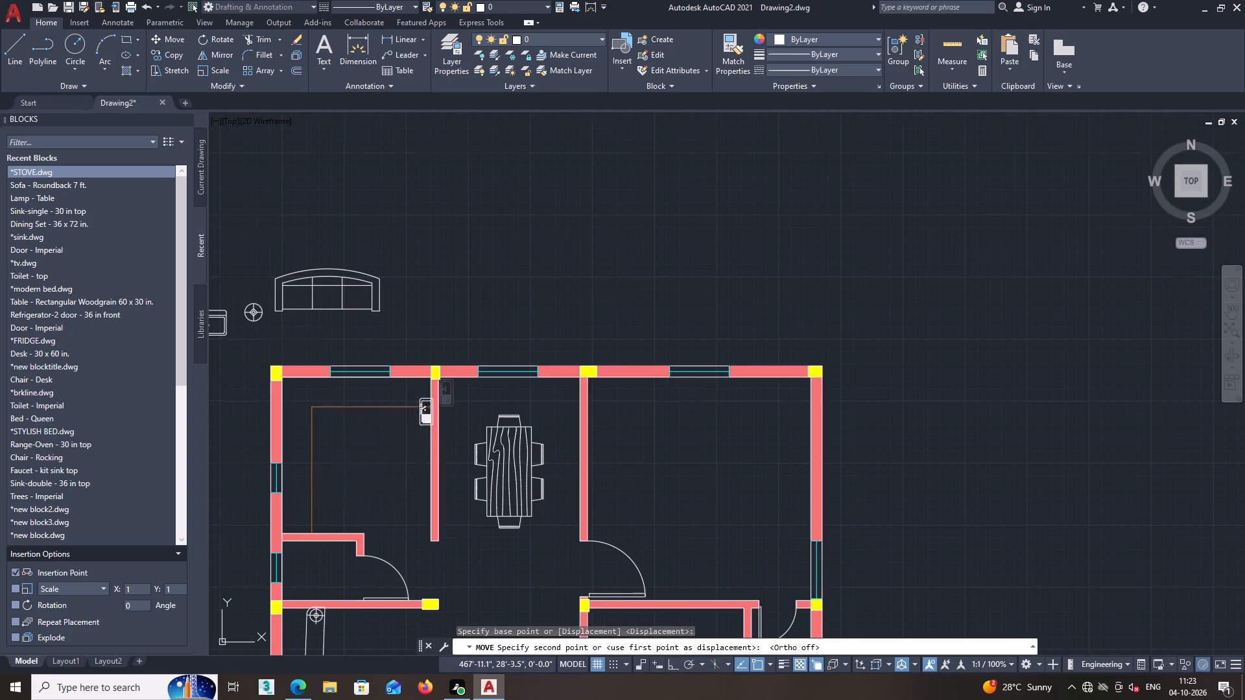
middle_click_drag(405, 452, 641, 244)
middle_click_drag(571, 353, 601, 290, "shift")
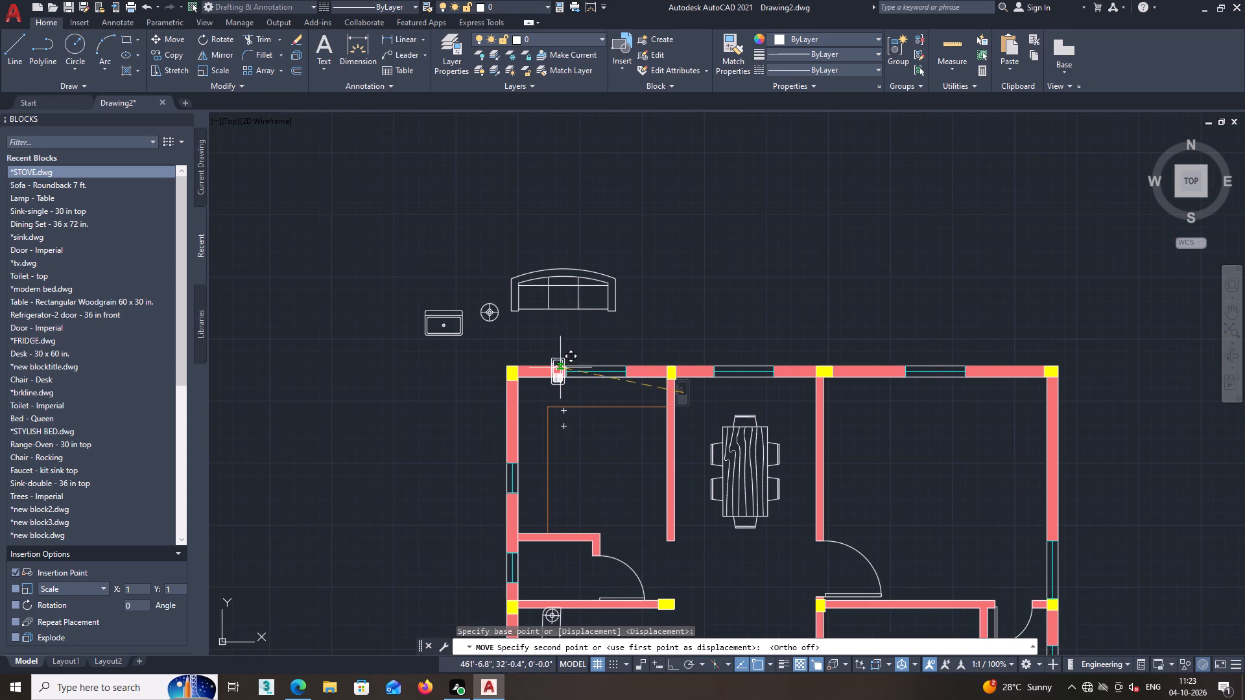
middle_click_drag(601, 290, 603, 285, "shift")
middle_click_drag(527, 454, 564, 257)
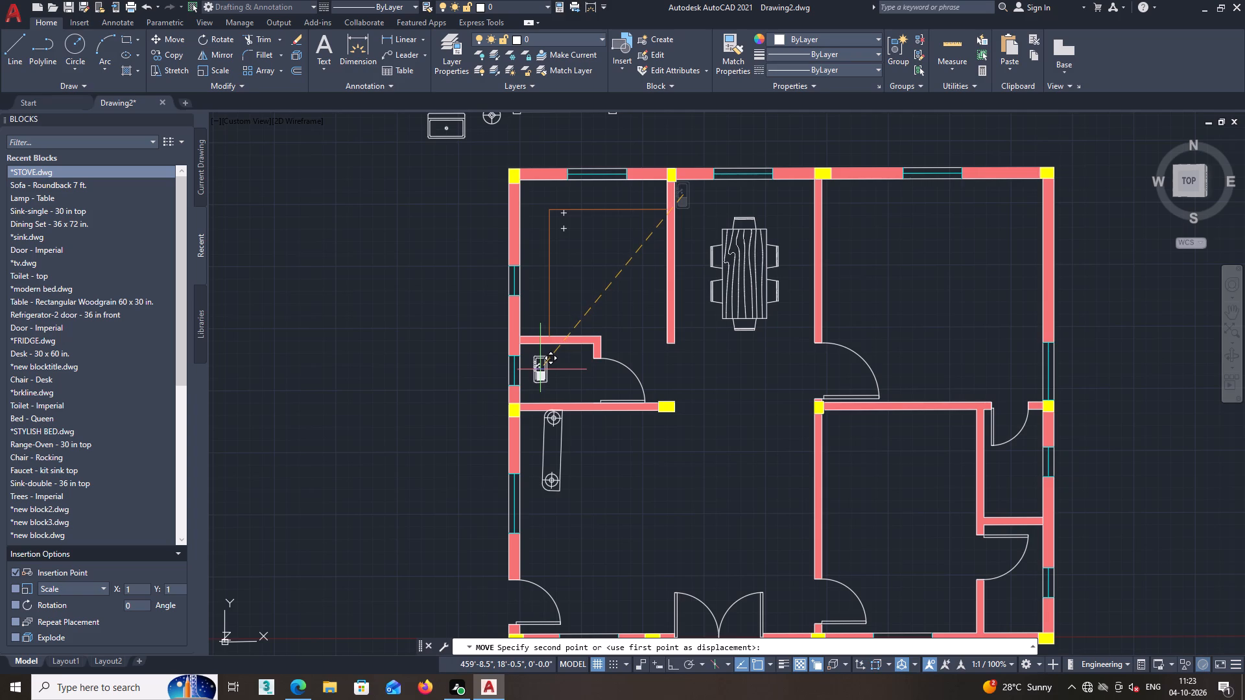
middle_click_drag(530, 369, 514, 399)
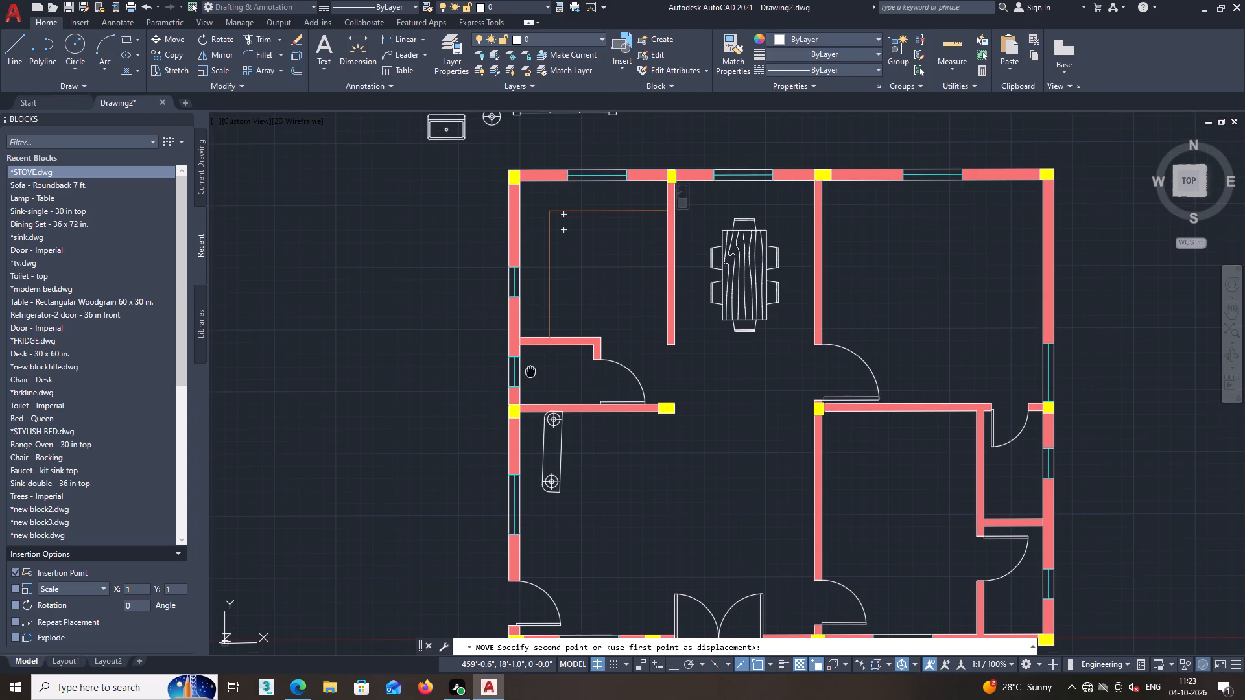
middle_click_drag(514, 399, 508, 410)
scroll(508, 396, "up", 1)
middle_click_drag(508, 382, 477, 471)
scroll(486, 437, "up", 1)
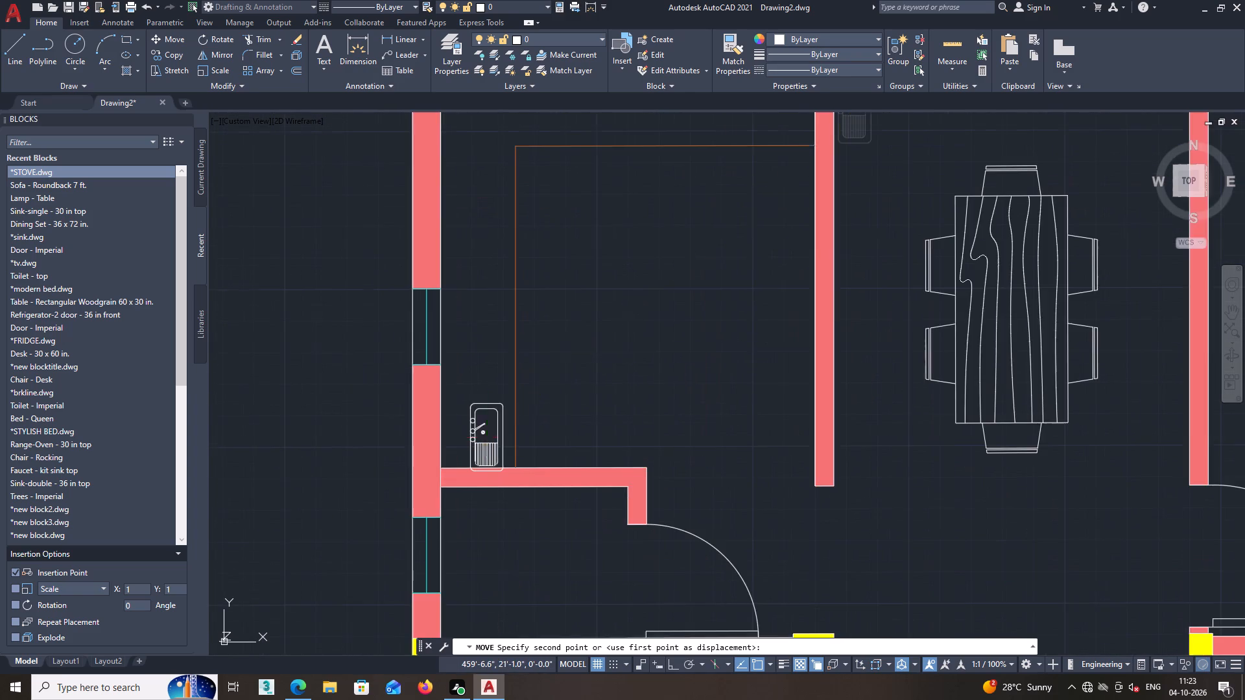
scroll(486, 437, "up", 2)
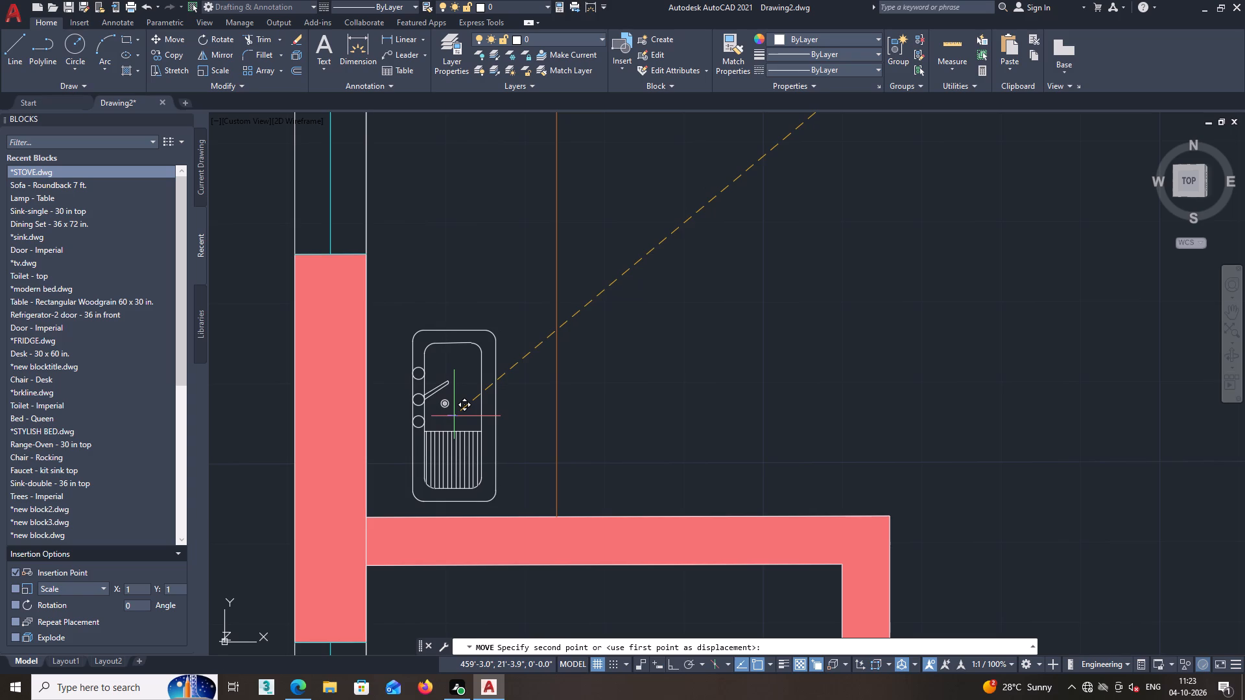
left_click(453, 416)
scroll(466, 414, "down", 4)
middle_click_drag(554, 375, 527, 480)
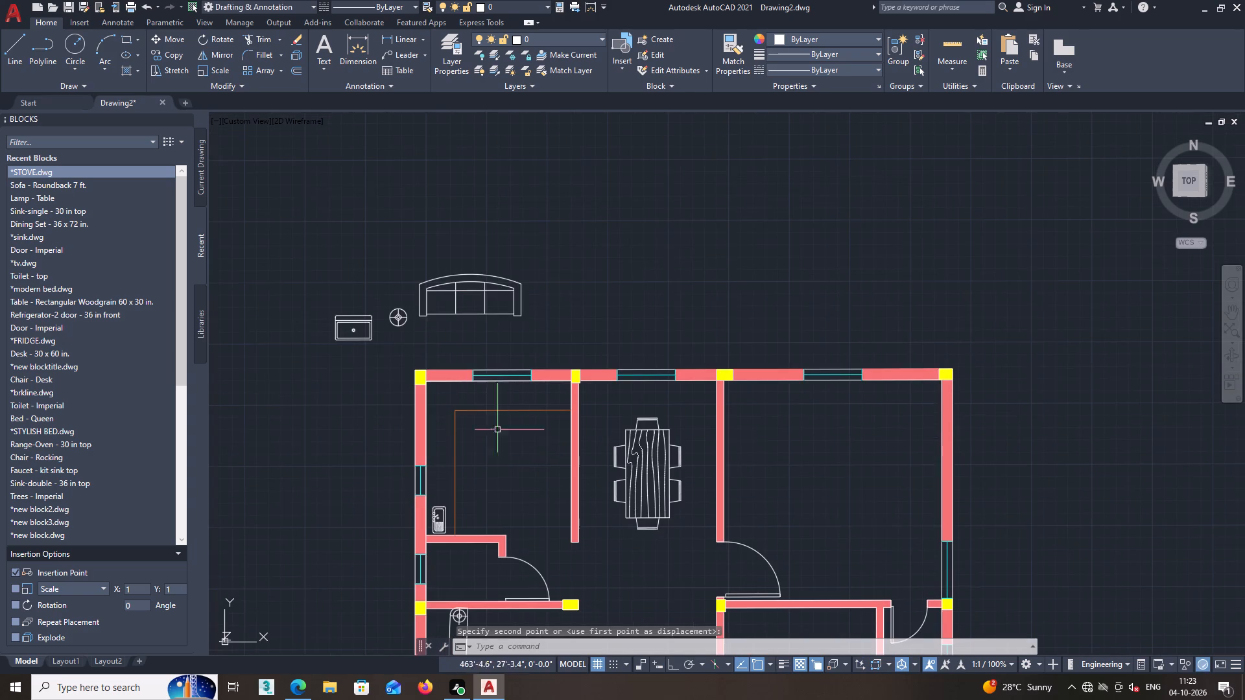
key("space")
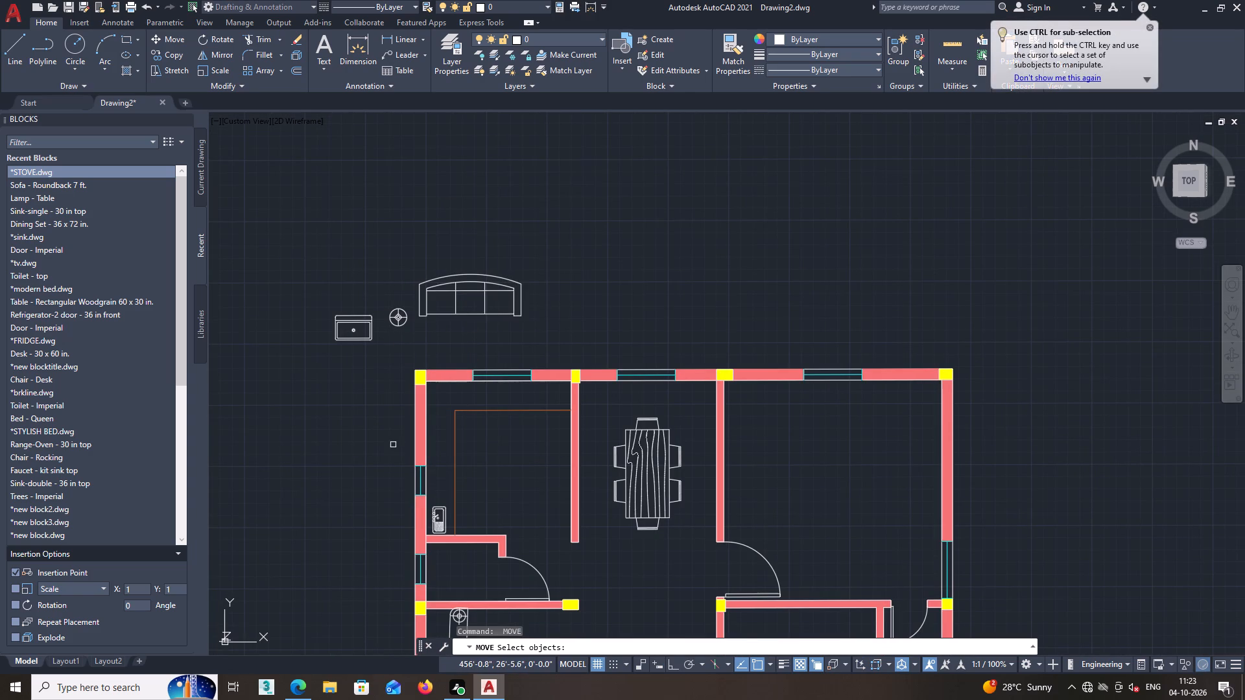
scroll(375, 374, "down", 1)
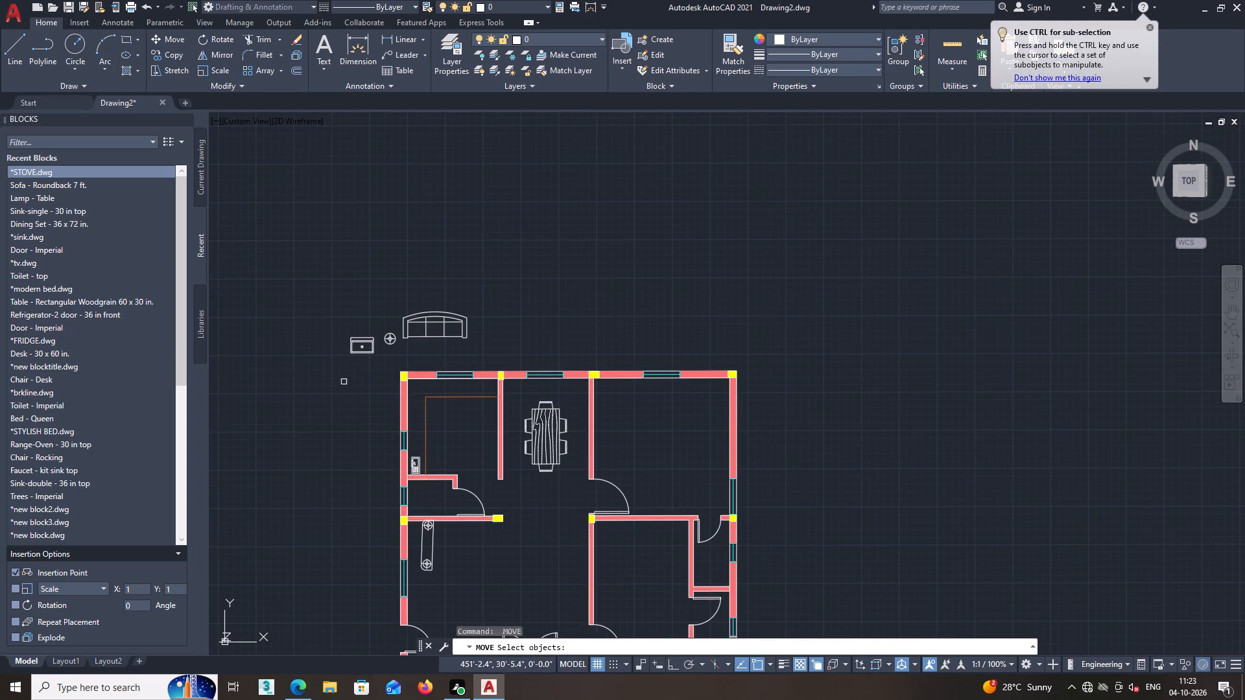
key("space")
Move the rotated stove onto the upper left room's counter, along the left wall near the upper corner, above the sink.
scroll(433, 559, "up", 2)
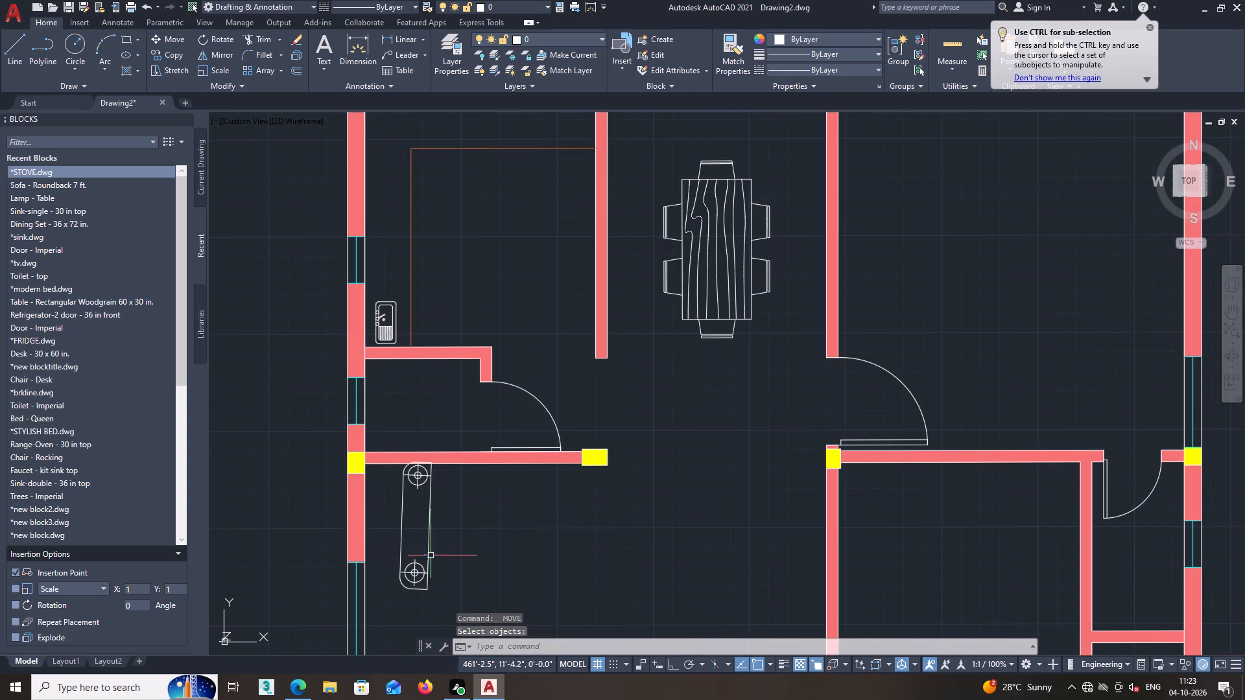
left_click(429, 552)
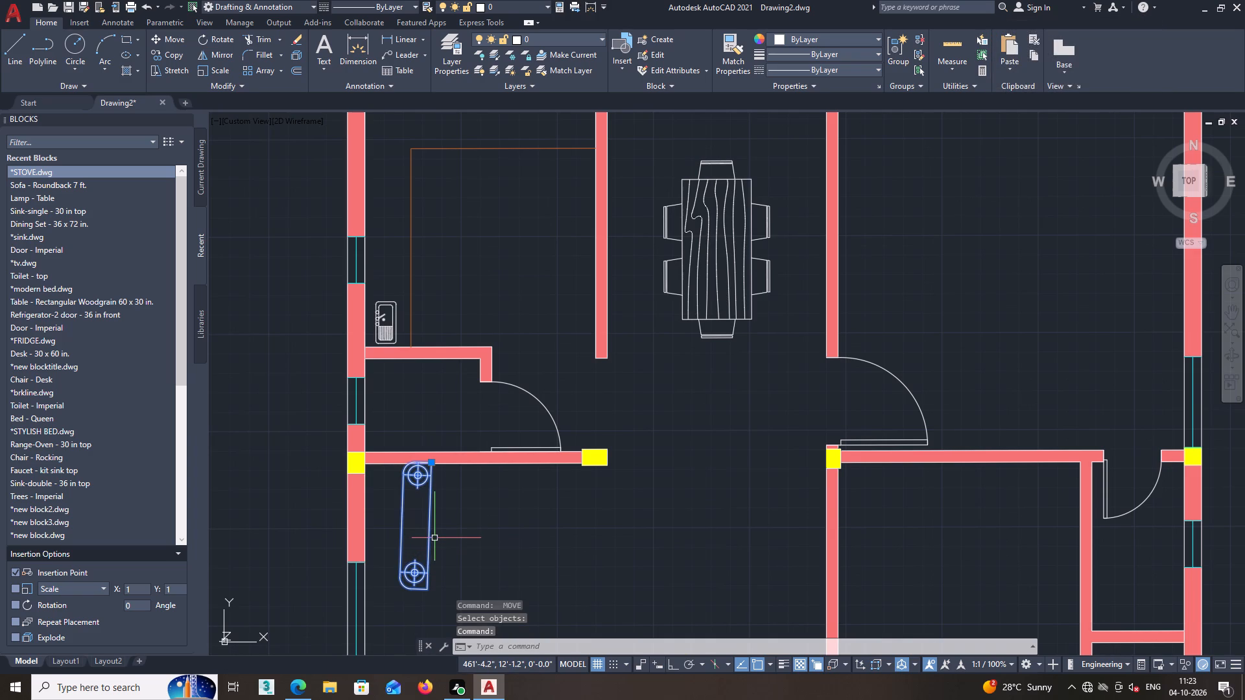
type("mo")
key("Return")
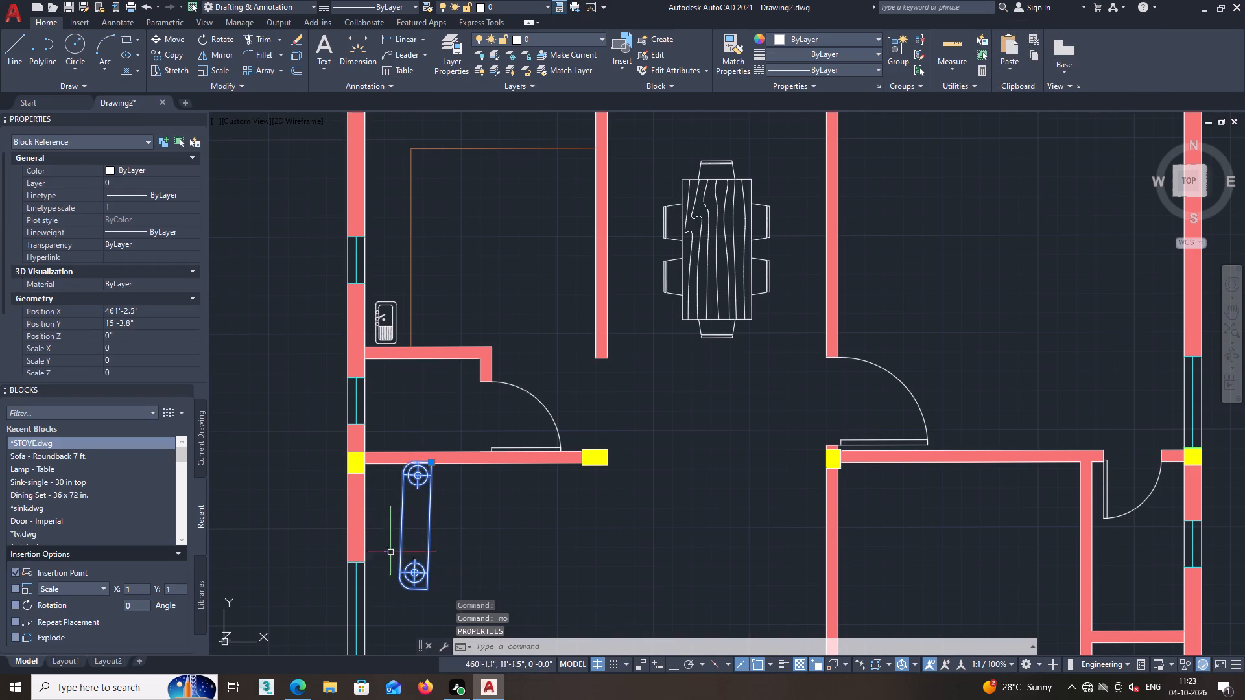
left_click(198, 118)
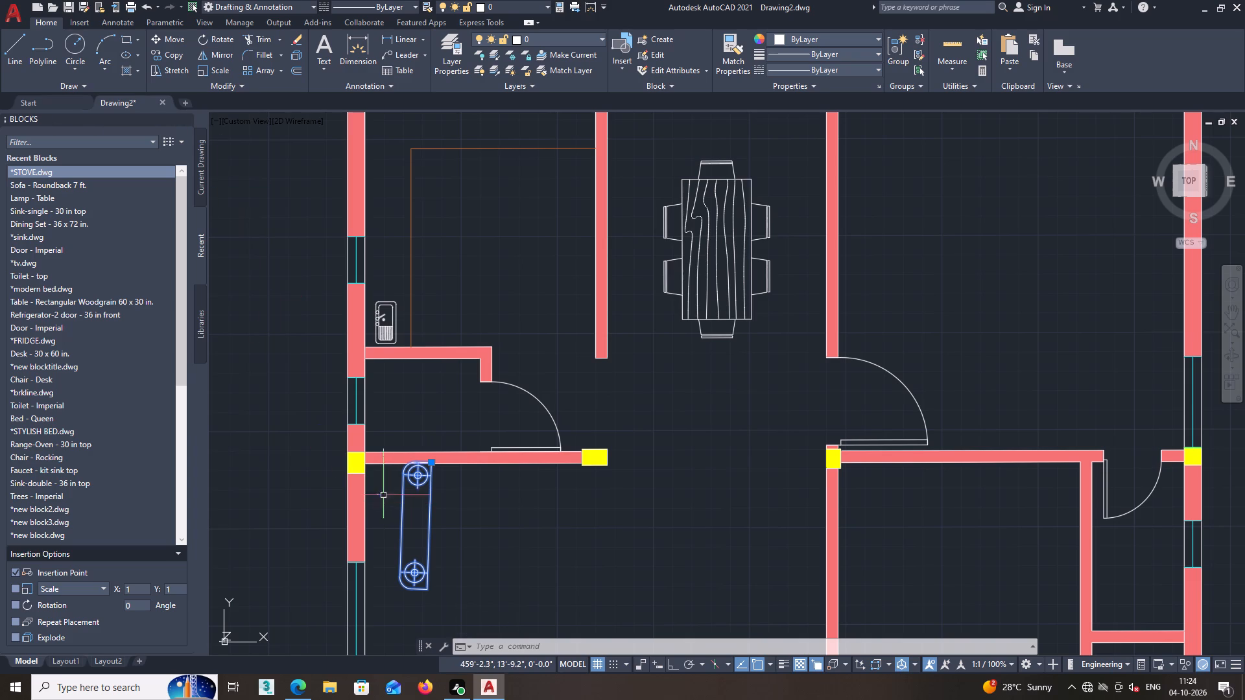
right_click(412, 518)
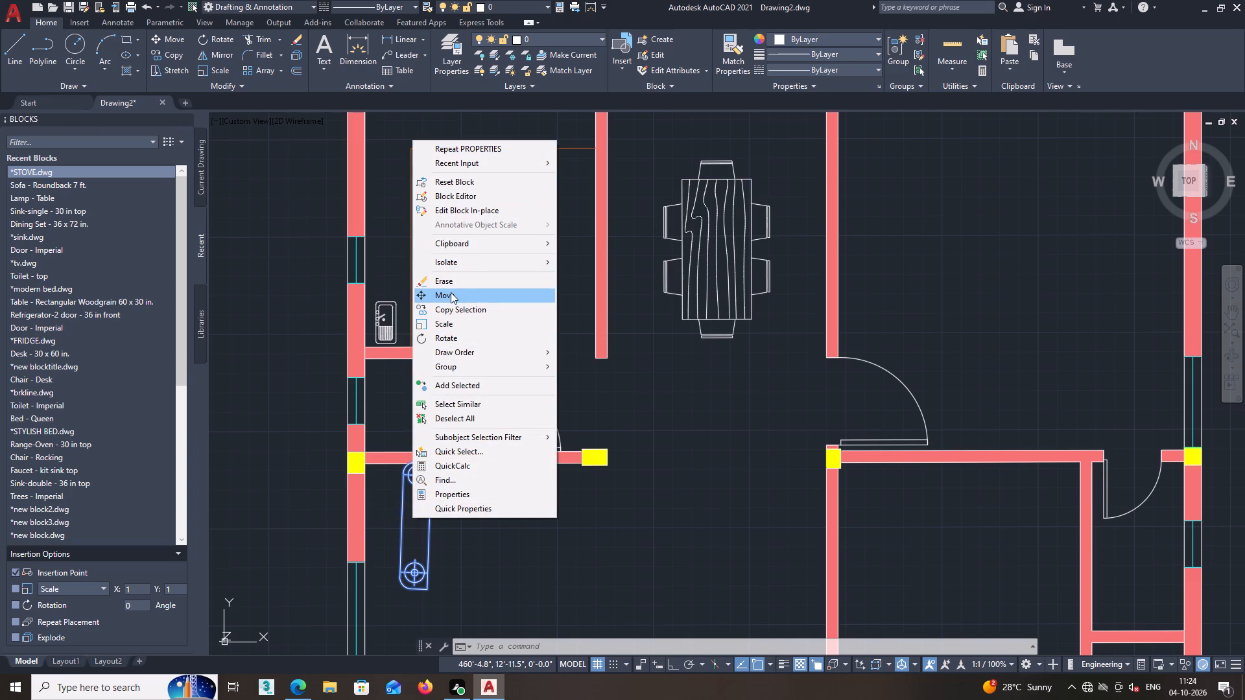
left_click(451, 292)
left_click(434, 529)
middle_click_drag(418, 207, 405, 323)
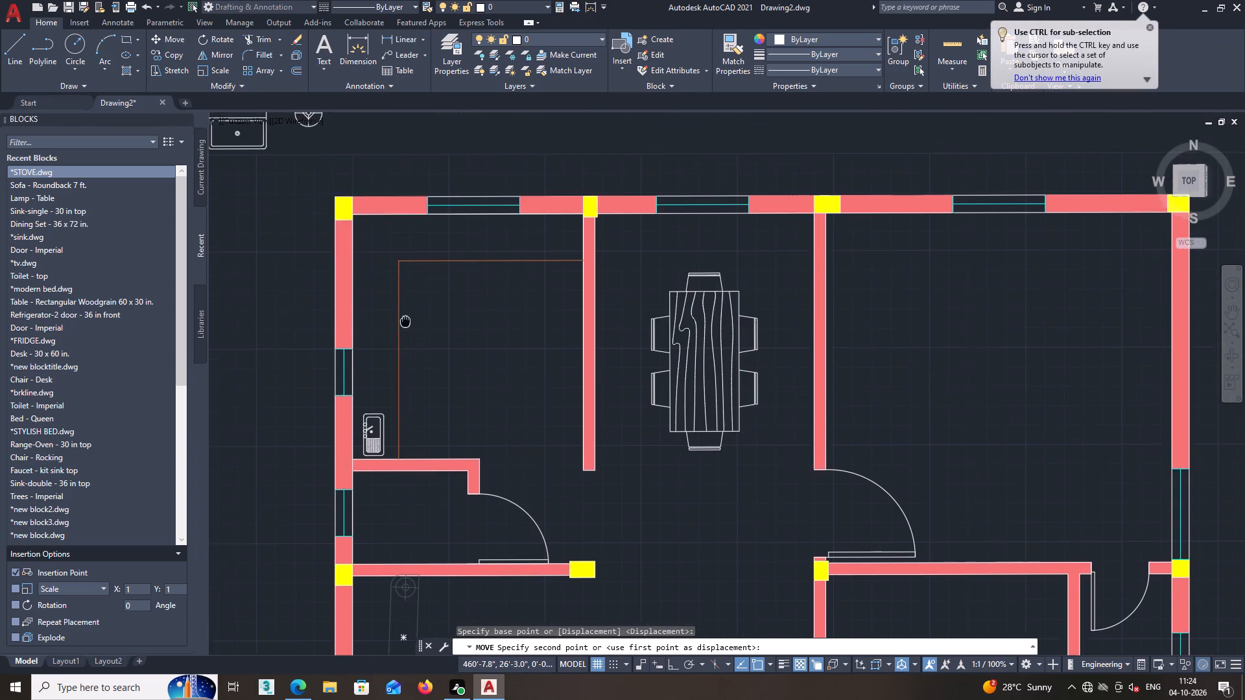
middle_click_drag(405, 323, 411, 367)
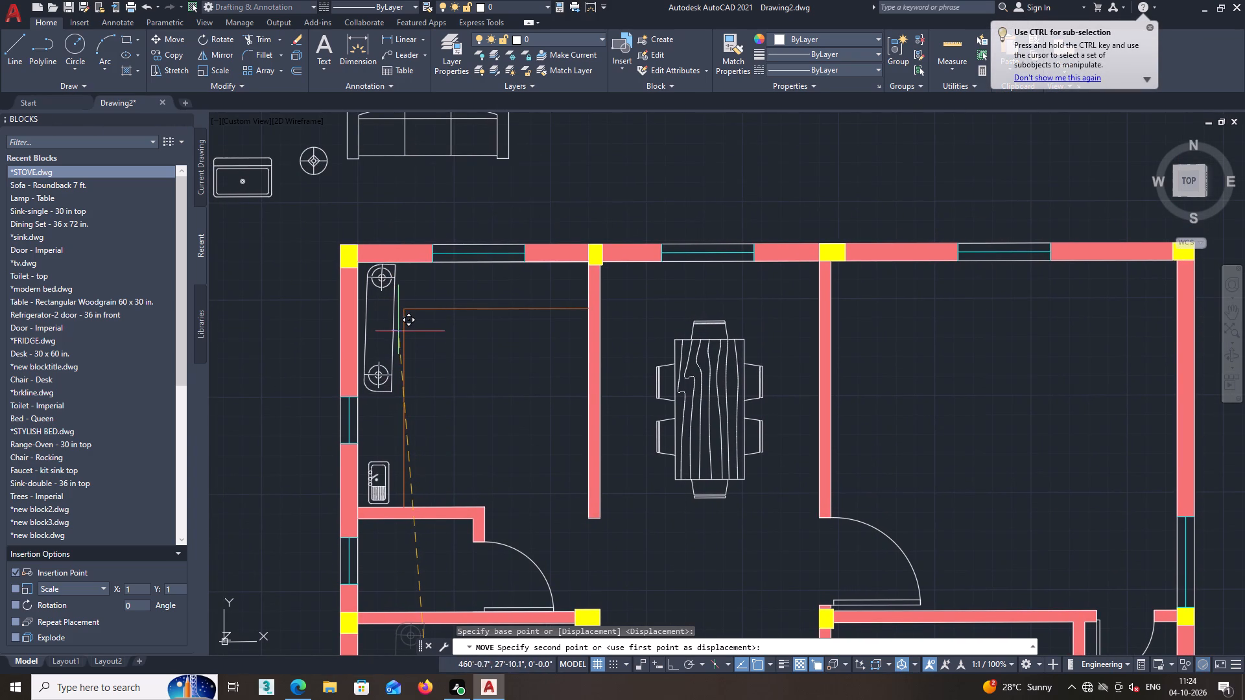
left_click(397, 332)
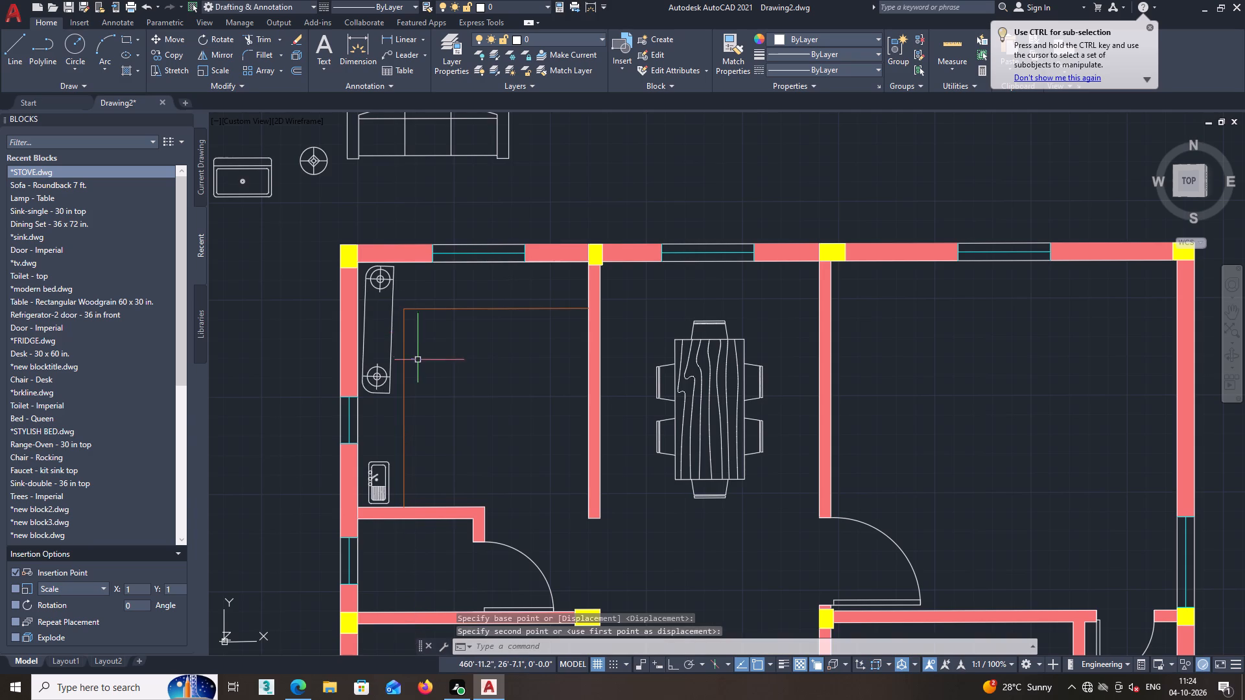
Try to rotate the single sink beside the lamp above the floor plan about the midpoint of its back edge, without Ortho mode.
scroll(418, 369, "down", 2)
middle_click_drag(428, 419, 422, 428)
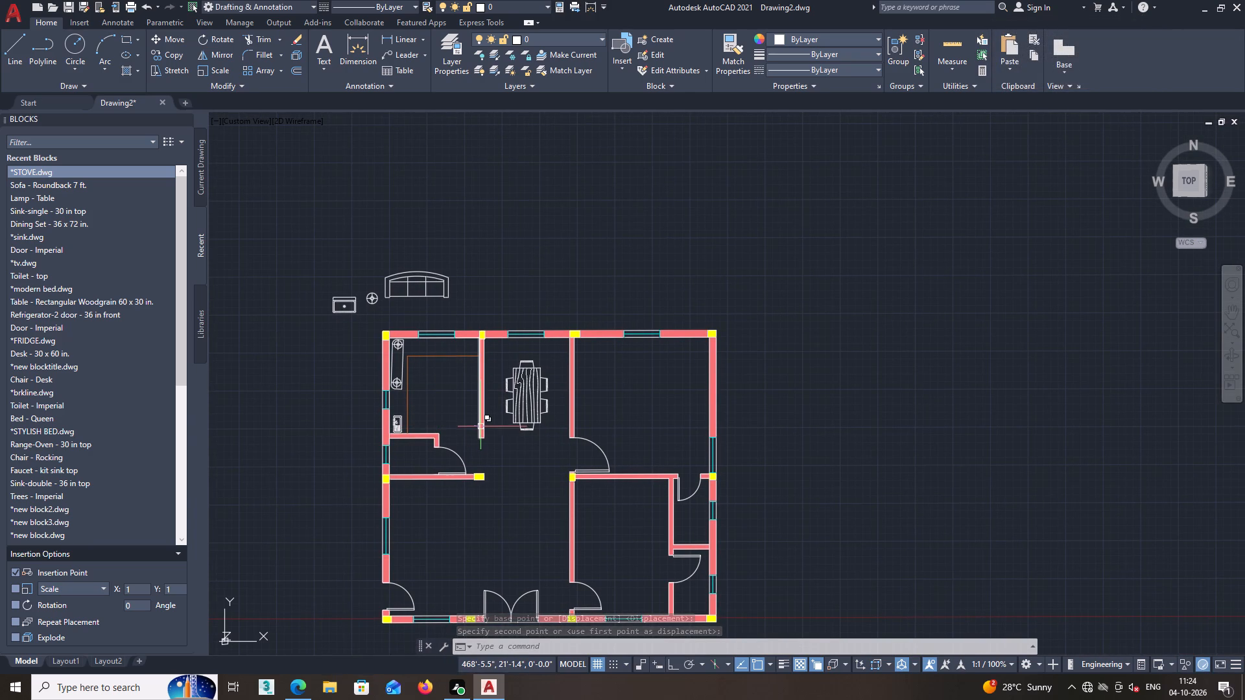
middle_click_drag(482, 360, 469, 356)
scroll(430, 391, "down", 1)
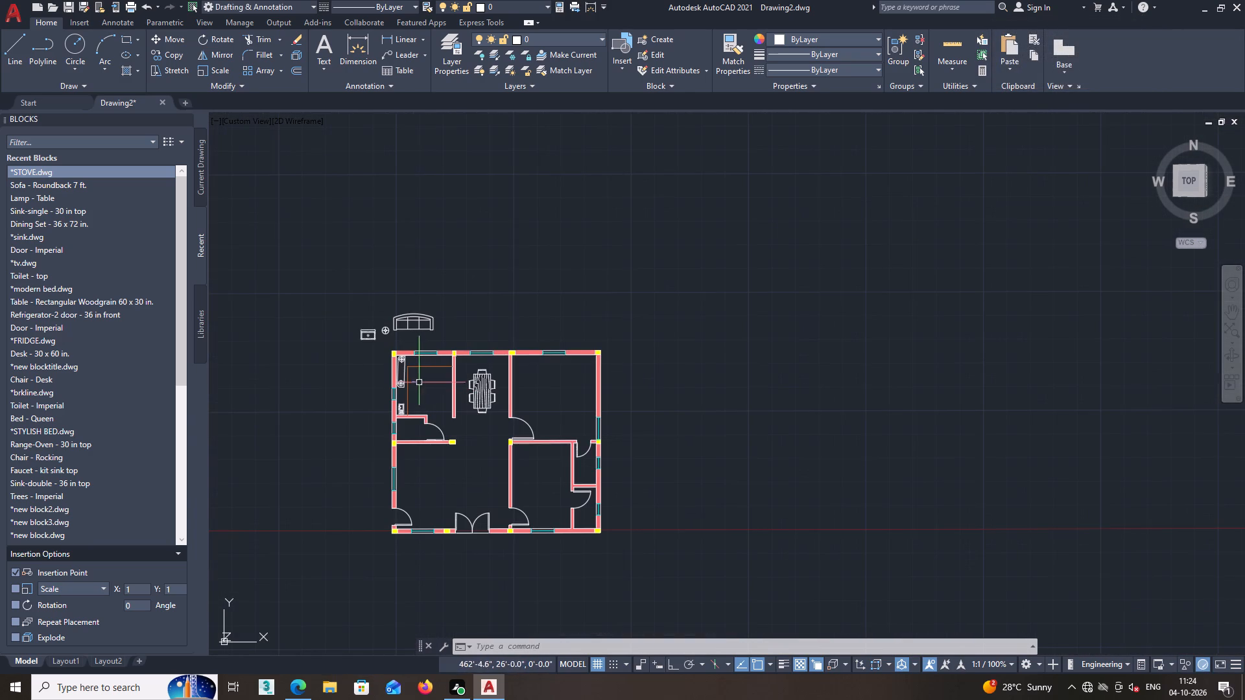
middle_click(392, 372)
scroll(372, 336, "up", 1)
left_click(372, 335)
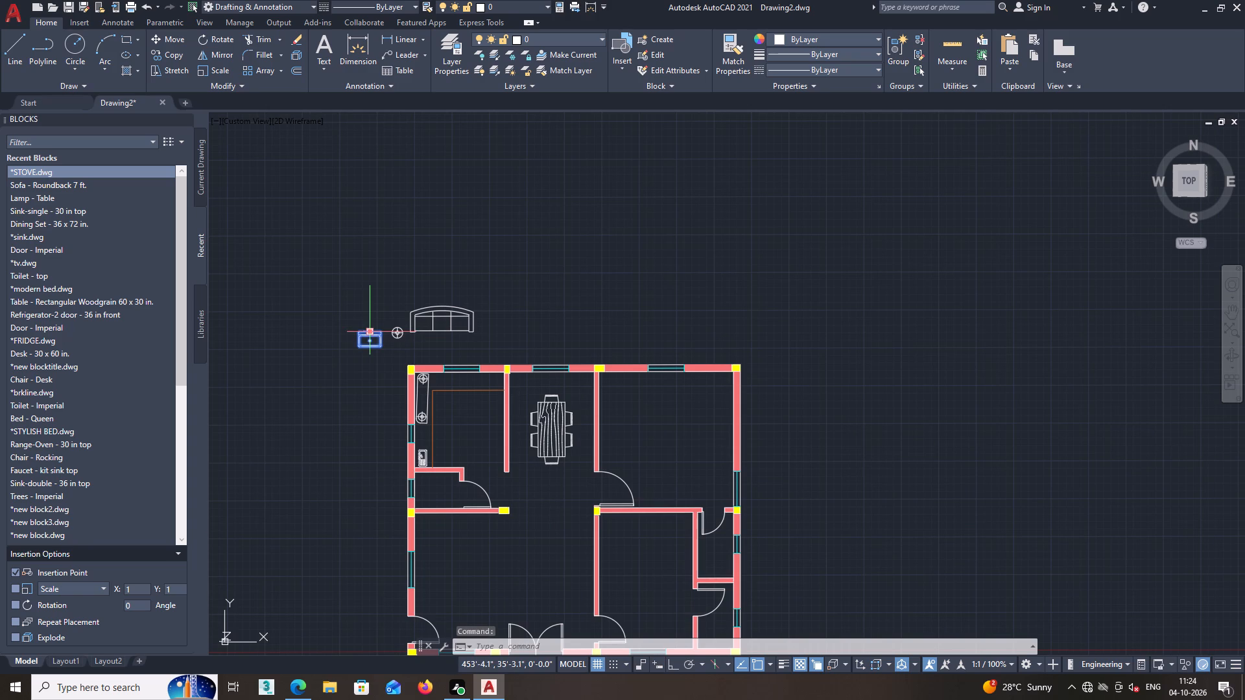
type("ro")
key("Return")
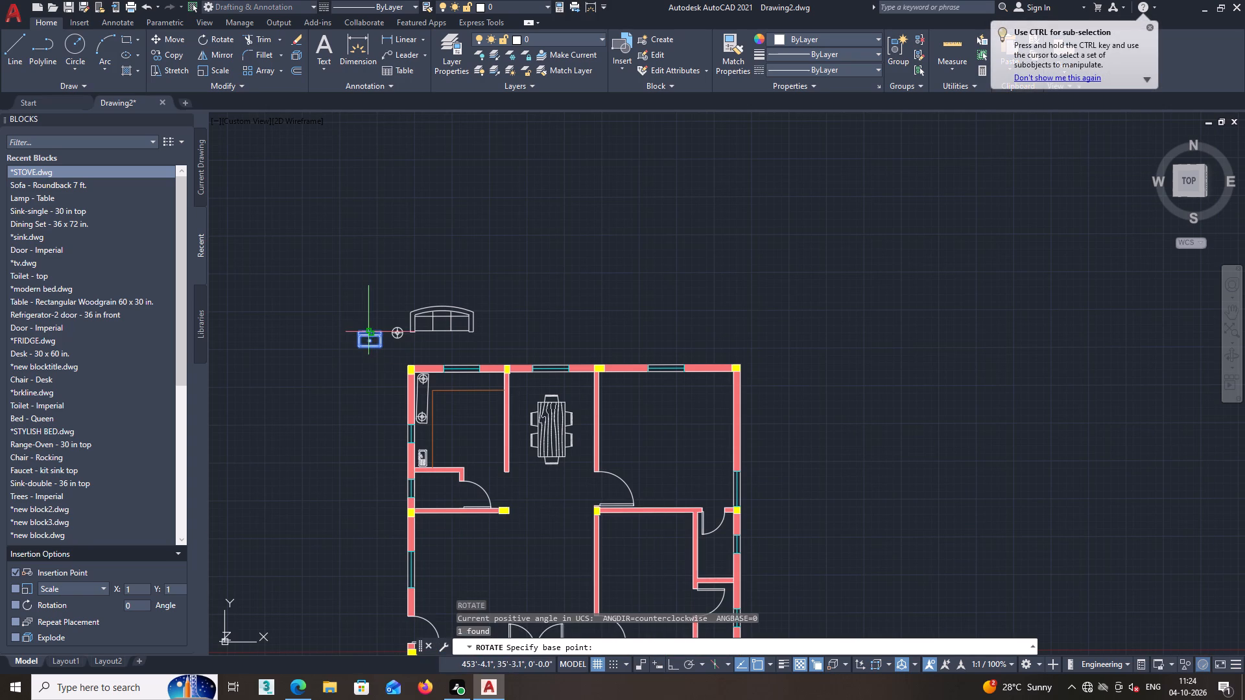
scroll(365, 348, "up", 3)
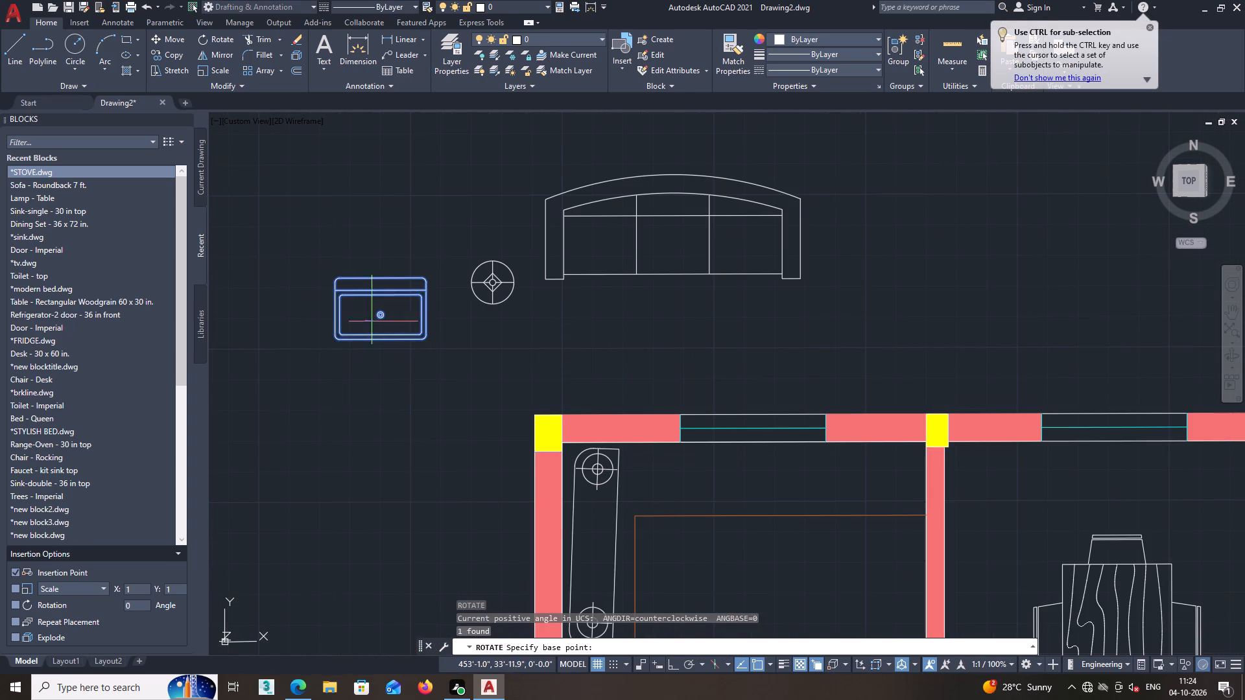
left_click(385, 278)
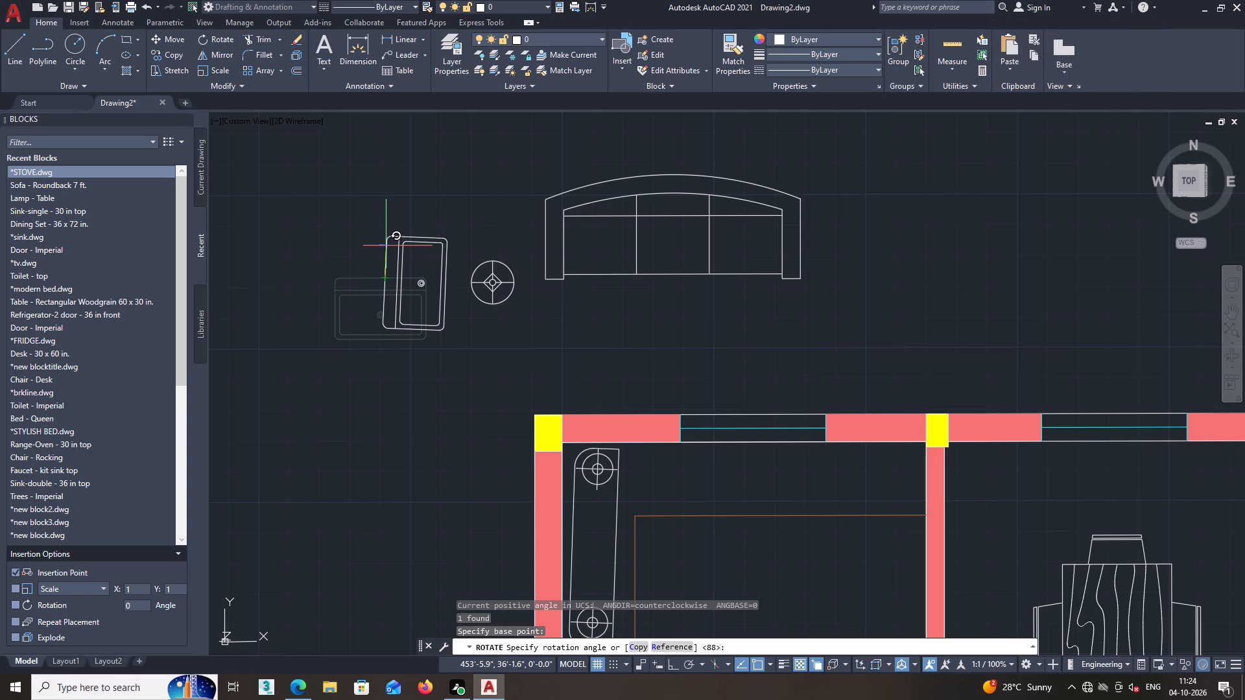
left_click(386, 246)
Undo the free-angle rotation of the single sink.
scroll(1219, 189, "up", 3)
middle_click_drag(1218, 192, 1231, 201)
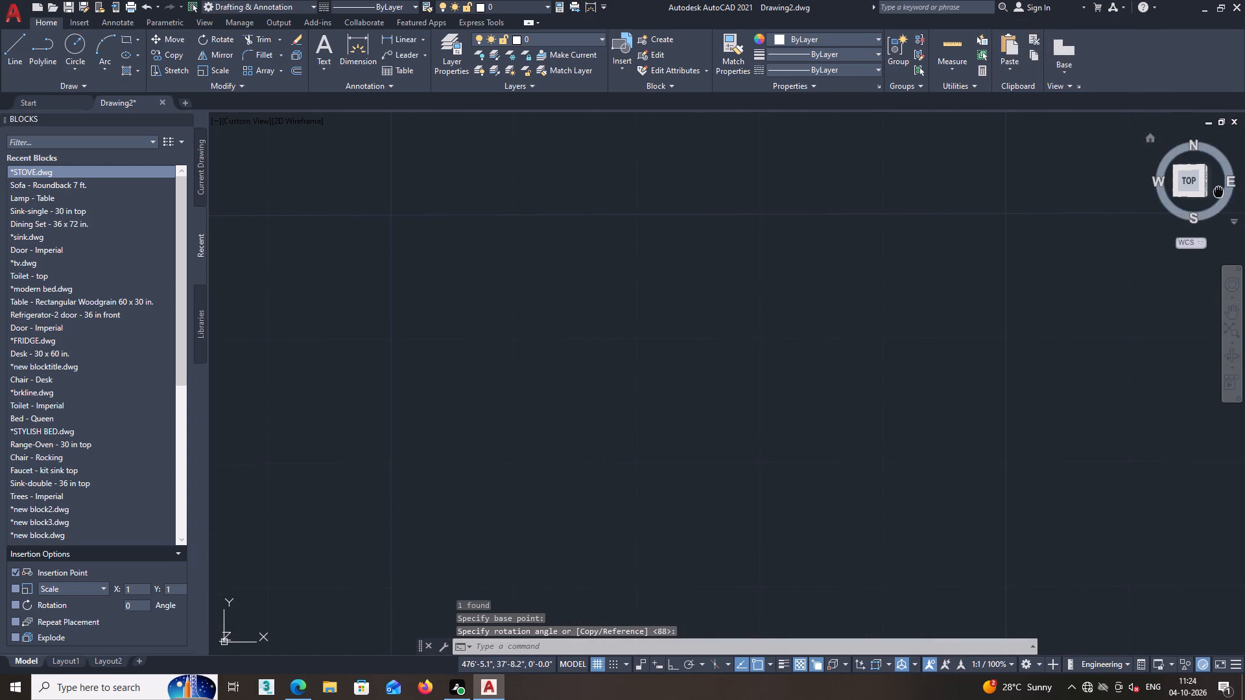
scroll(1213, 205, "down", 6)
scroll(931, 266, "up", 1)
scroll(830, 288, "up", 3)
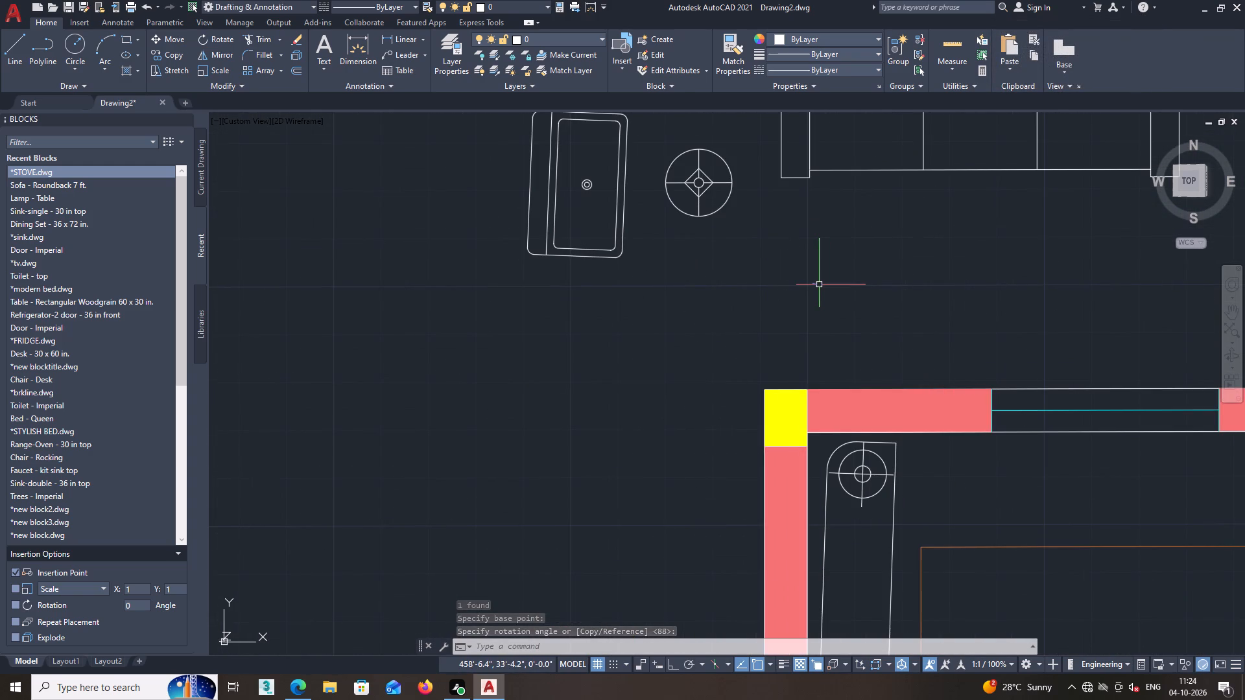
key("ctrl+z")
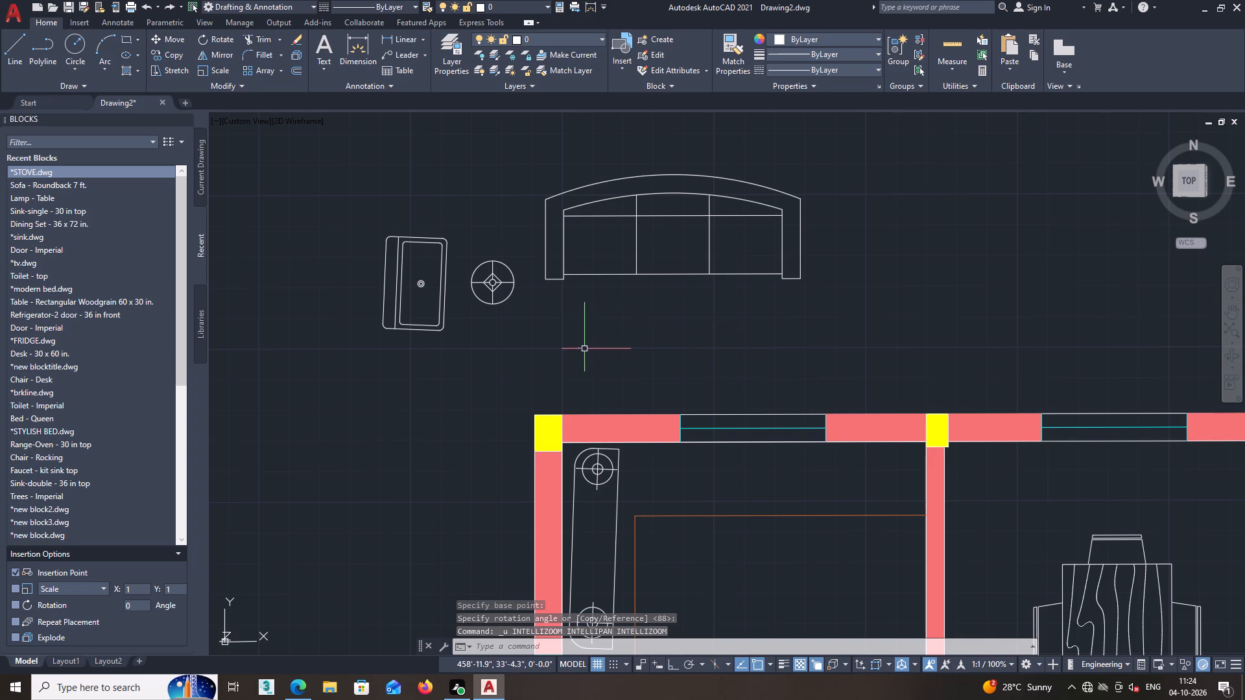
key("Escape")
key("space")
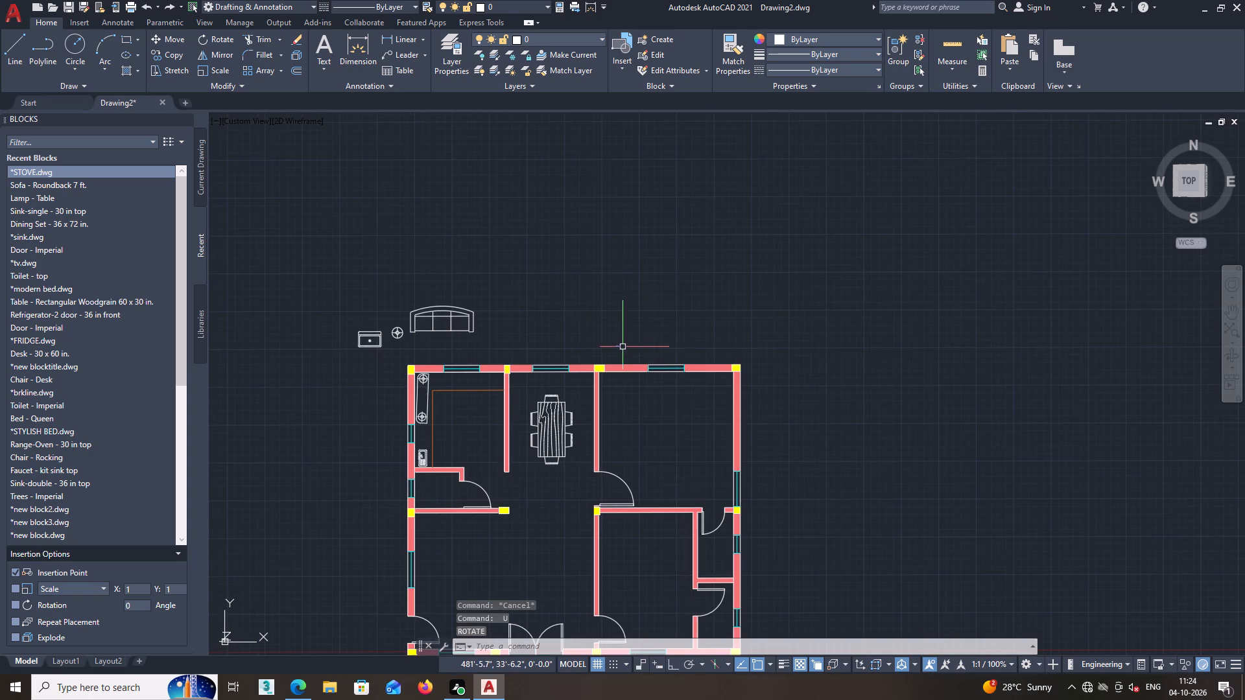
Set the Top view and rotate the single sink a quarter turn counterclockwise about its upper left corner, with Ortho mode on.
left_click(1191, 181)
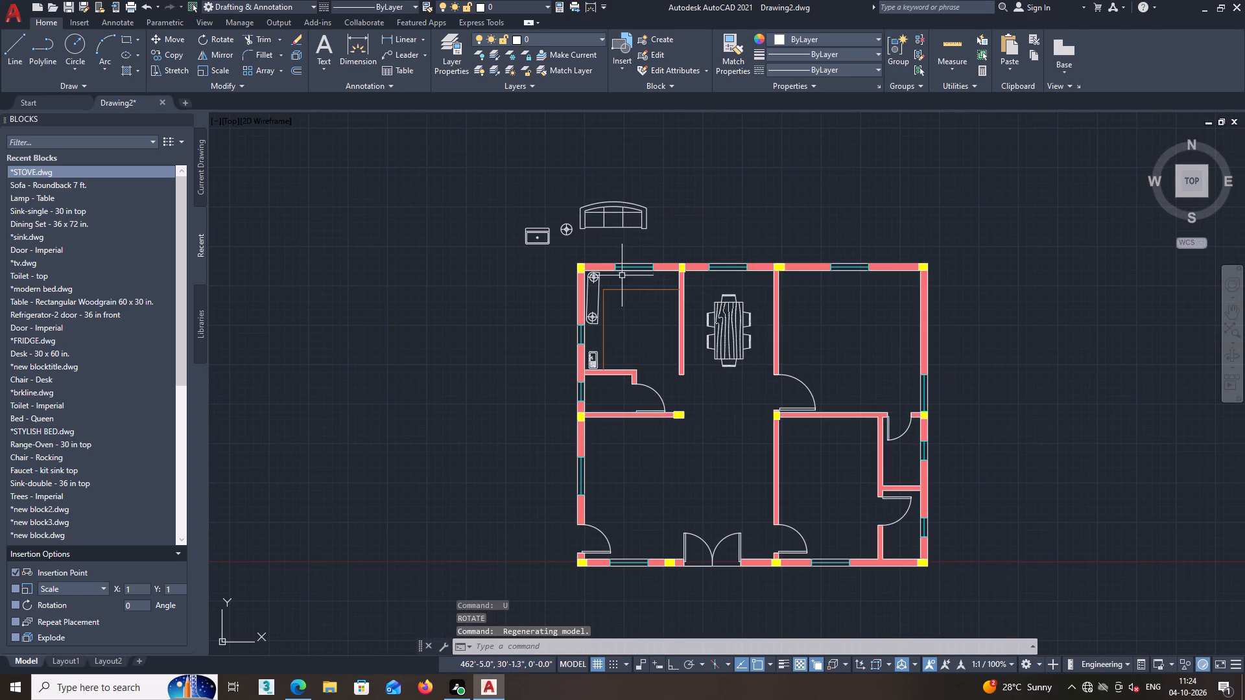
scroll(529, 215, "up", 1)
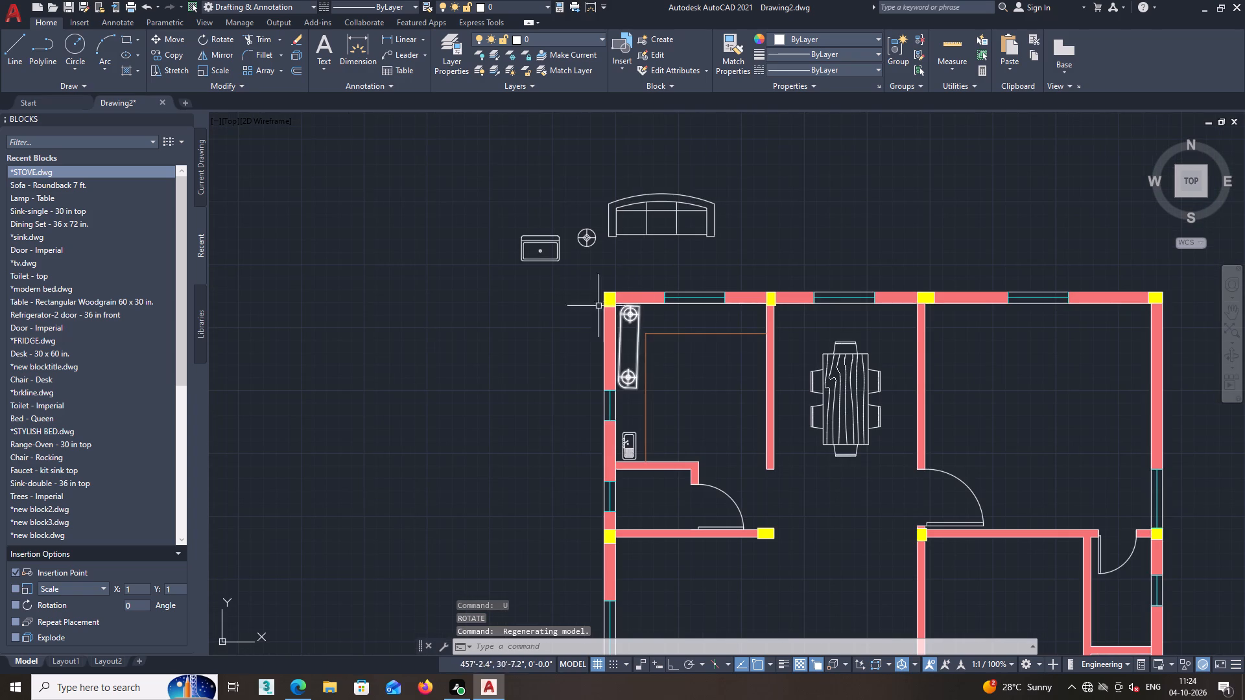
scroll(565, 263, "up", 2)
left_click(560, 273)
left_click(371, 165)
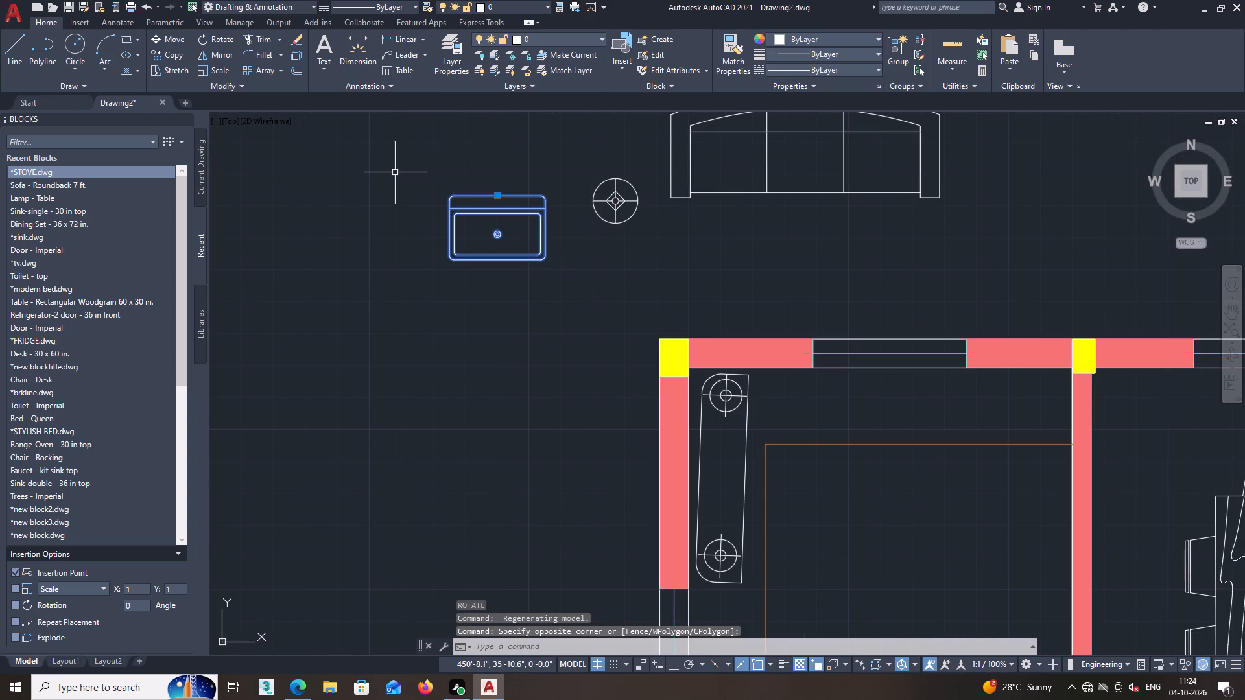
key("r")
key("o")
key("Return")
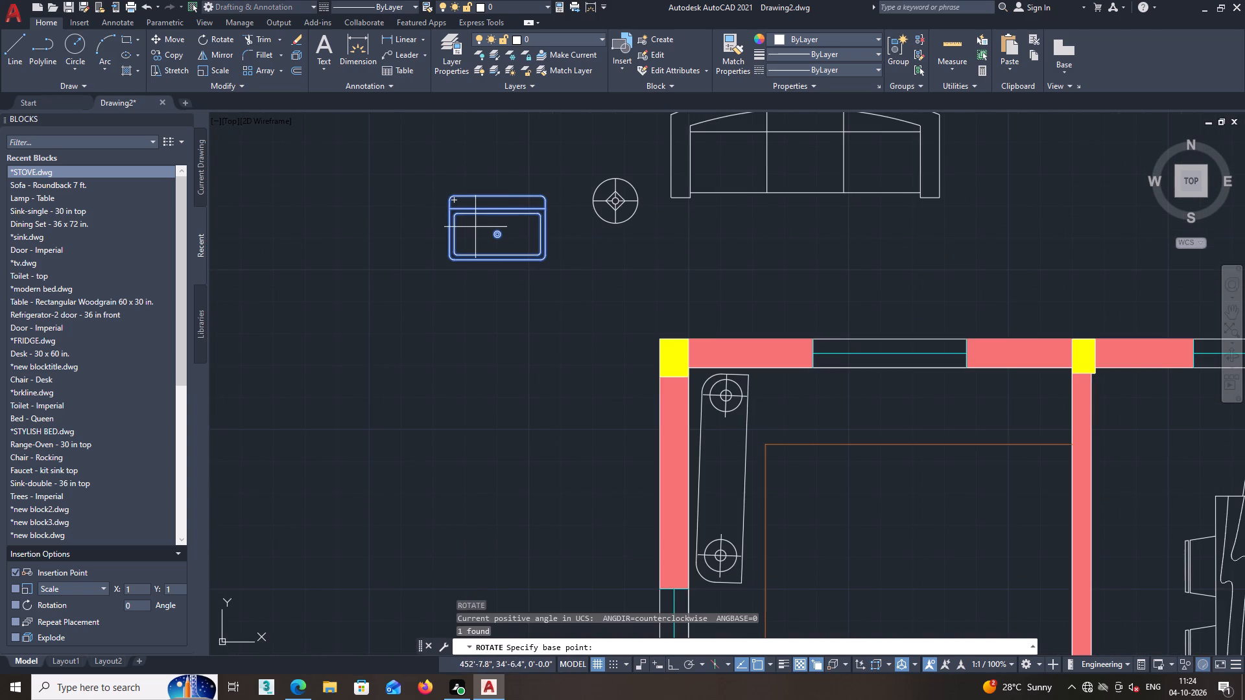
left_click(453, 201)
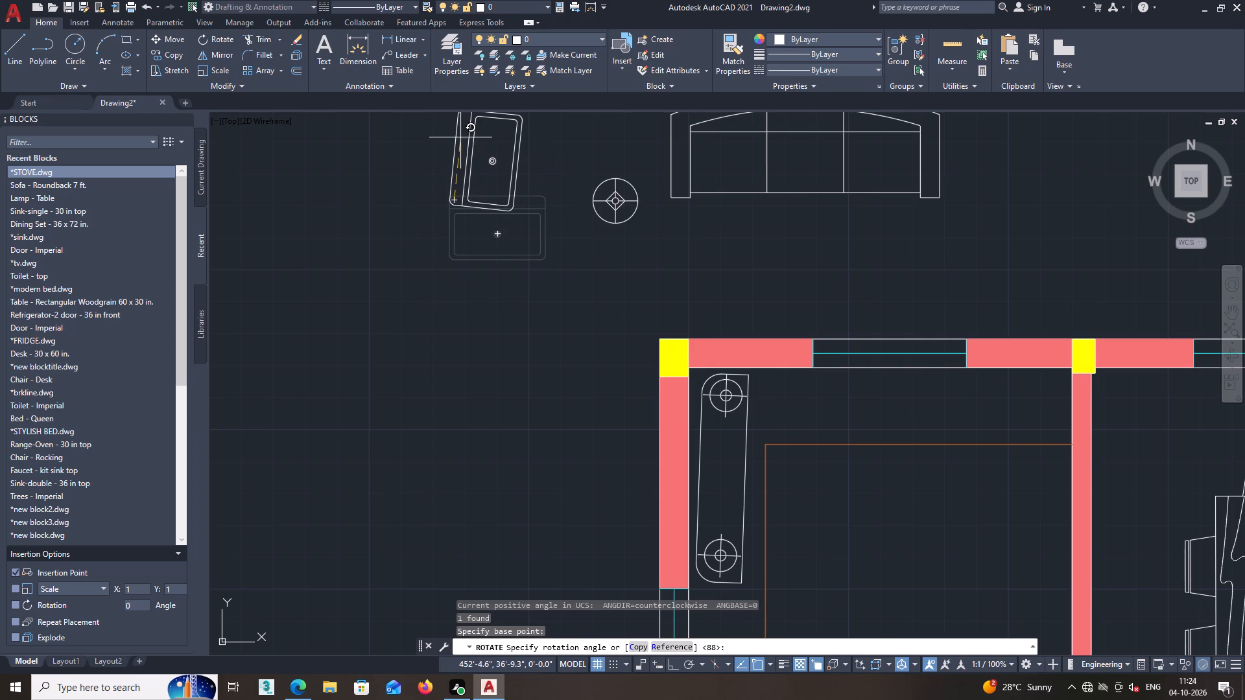
key("F8")
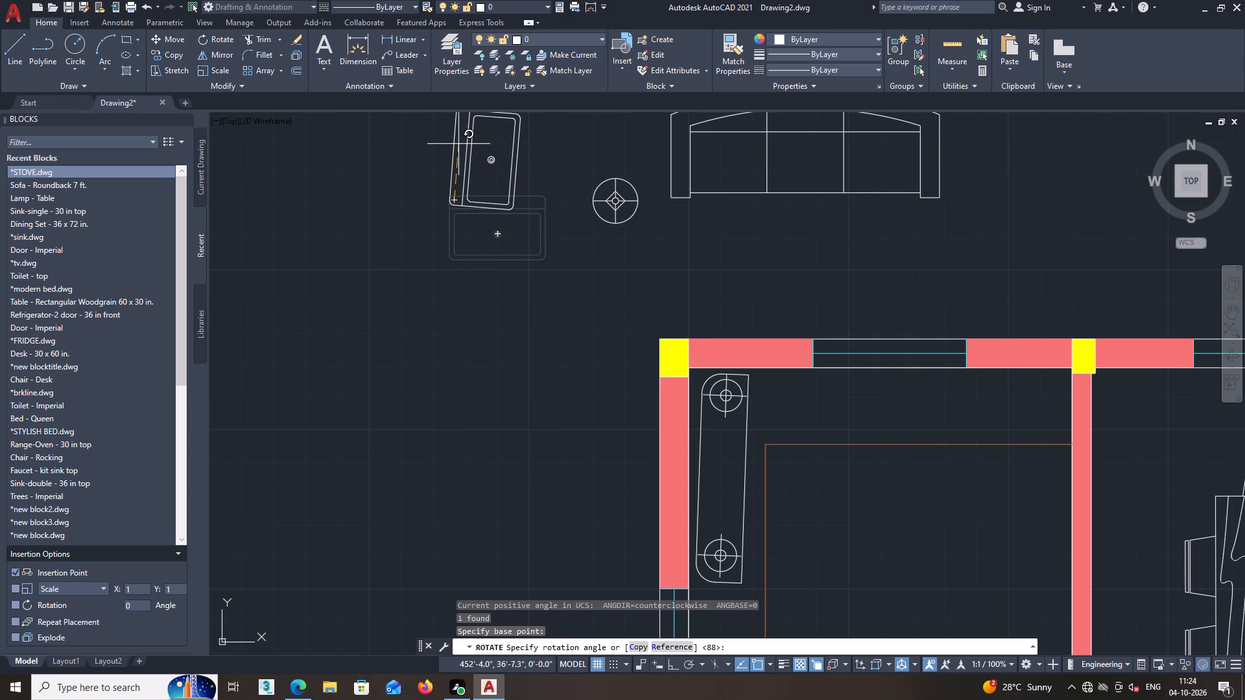
left_click(457, 152)
Move the rotated single sink into the dining room's upper left corner against the left wall, turning Ortho mode off.
scroll(463, 170, "down", 2)
middle_click_drag(466, 175, 492, 255)
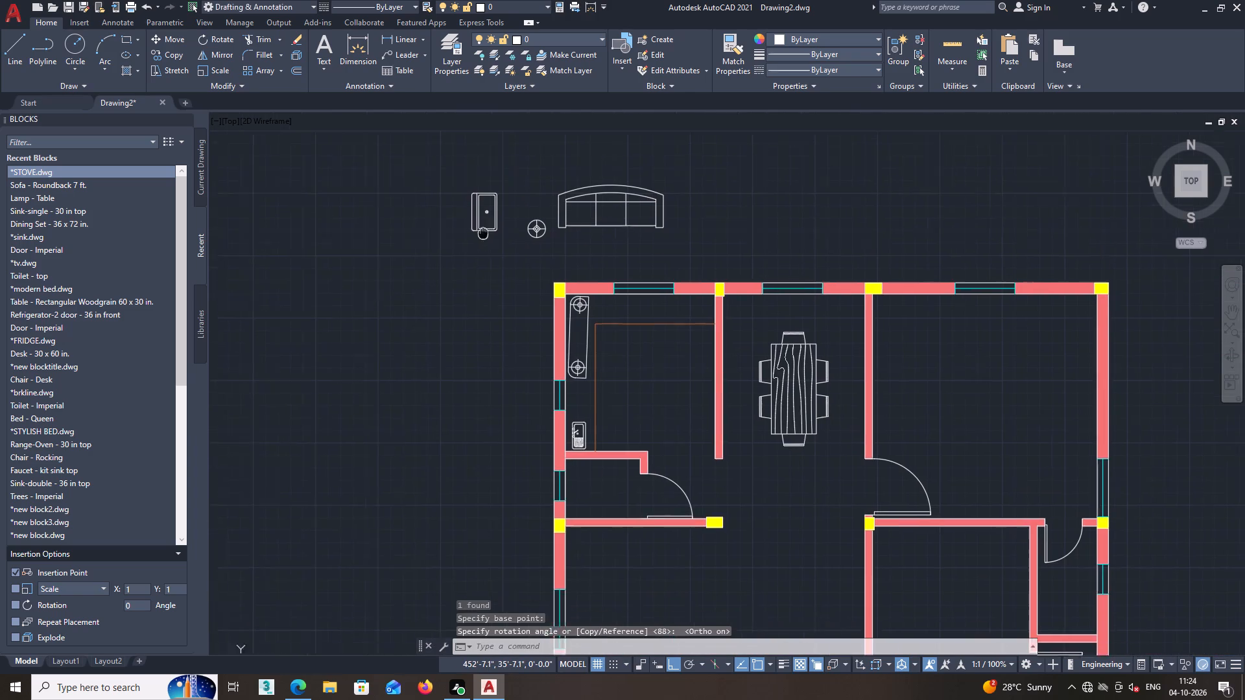
middle_click_drag(492, 255, 497, 283)
left_click(497, 305)
left_click(444, 189)
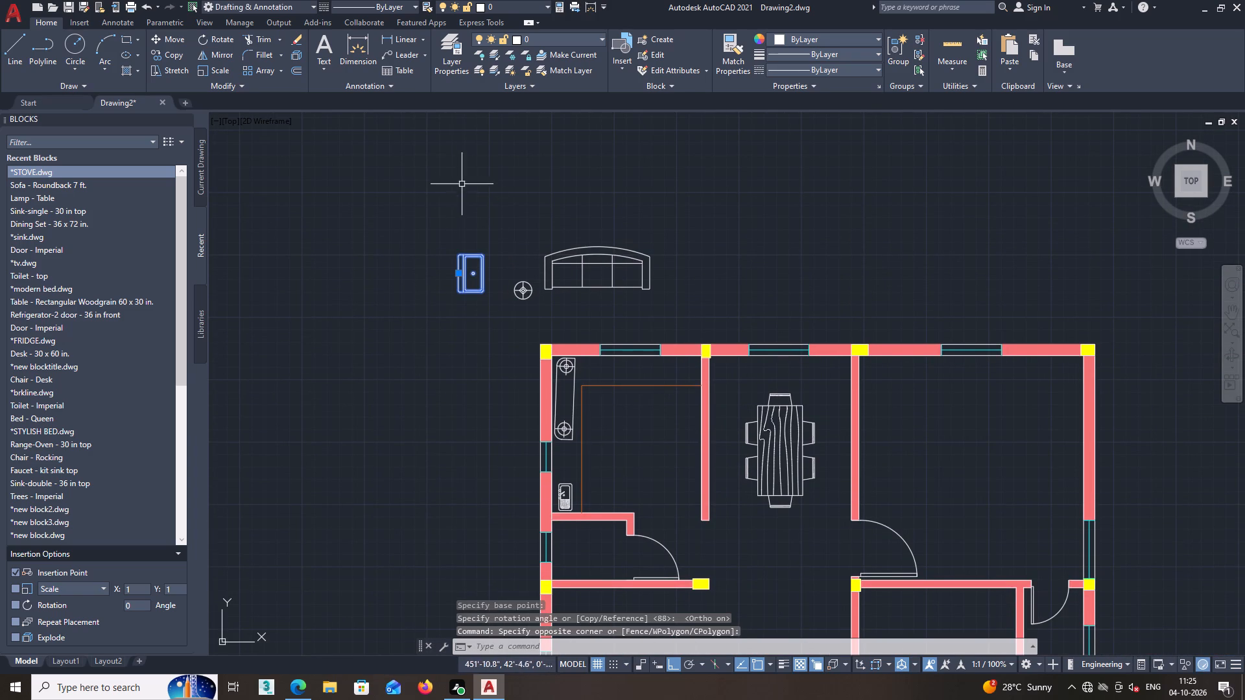
right_click(474, 191)
left_click(517, 340)
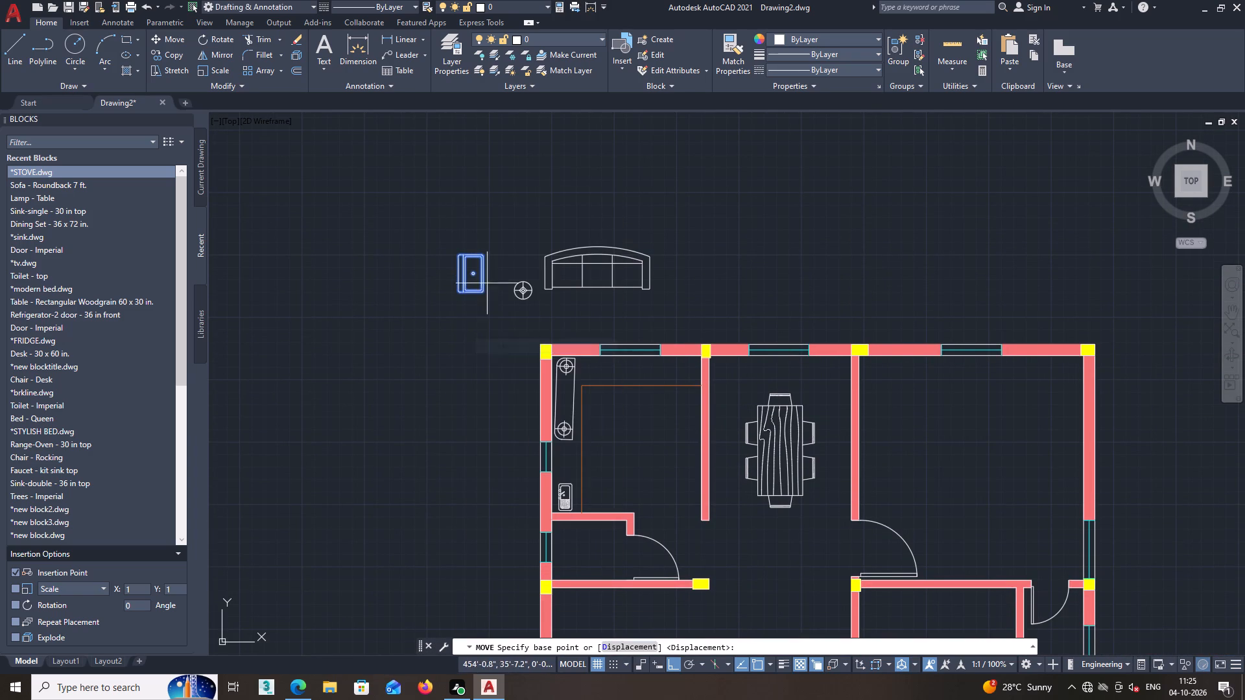
left_click(473, 272)
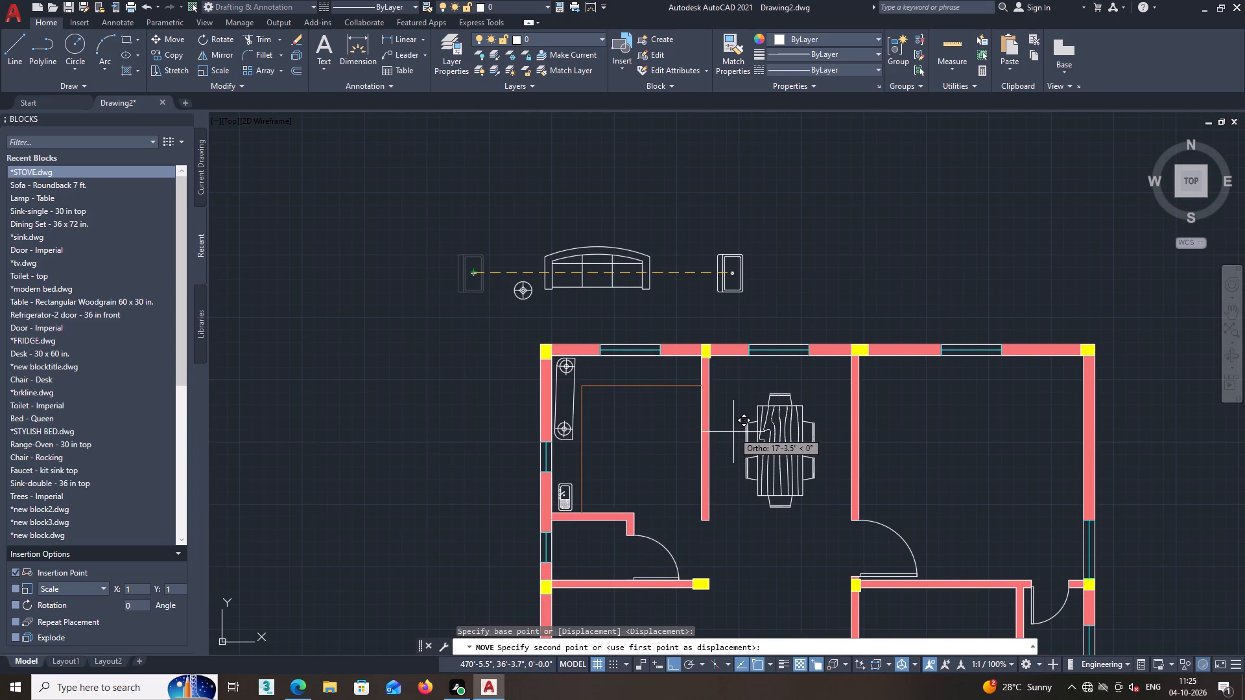
key("F8")
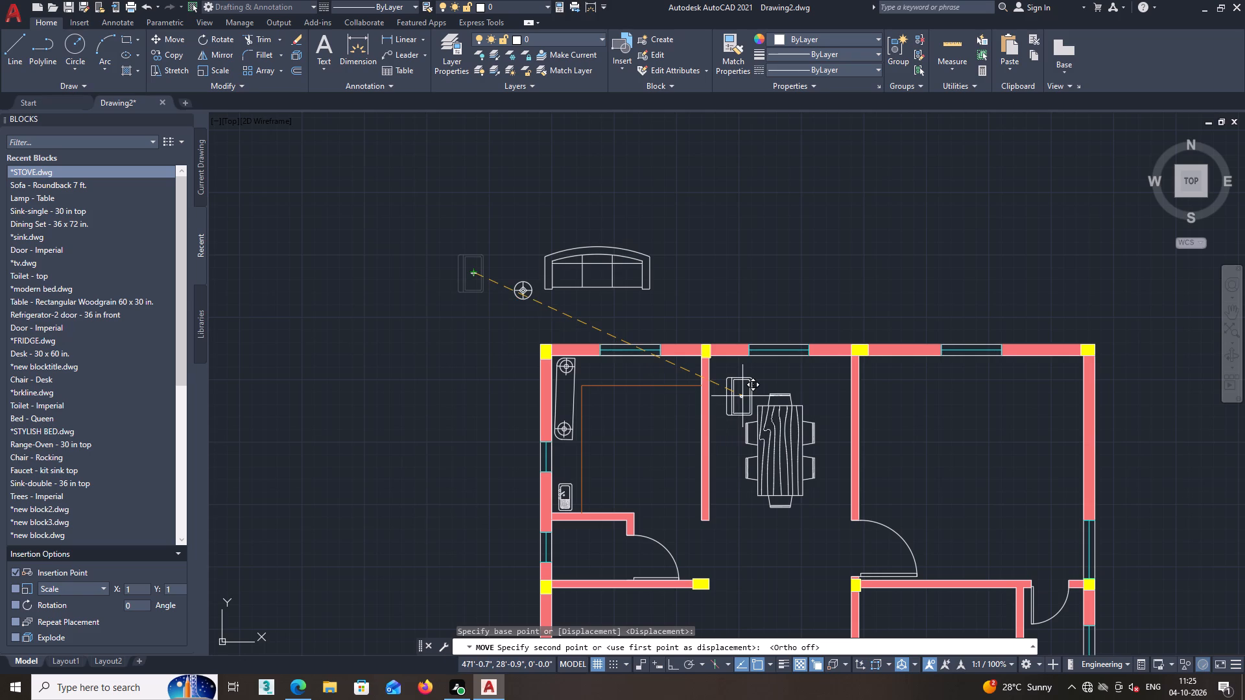
scroll(741, 392, "up", 3)
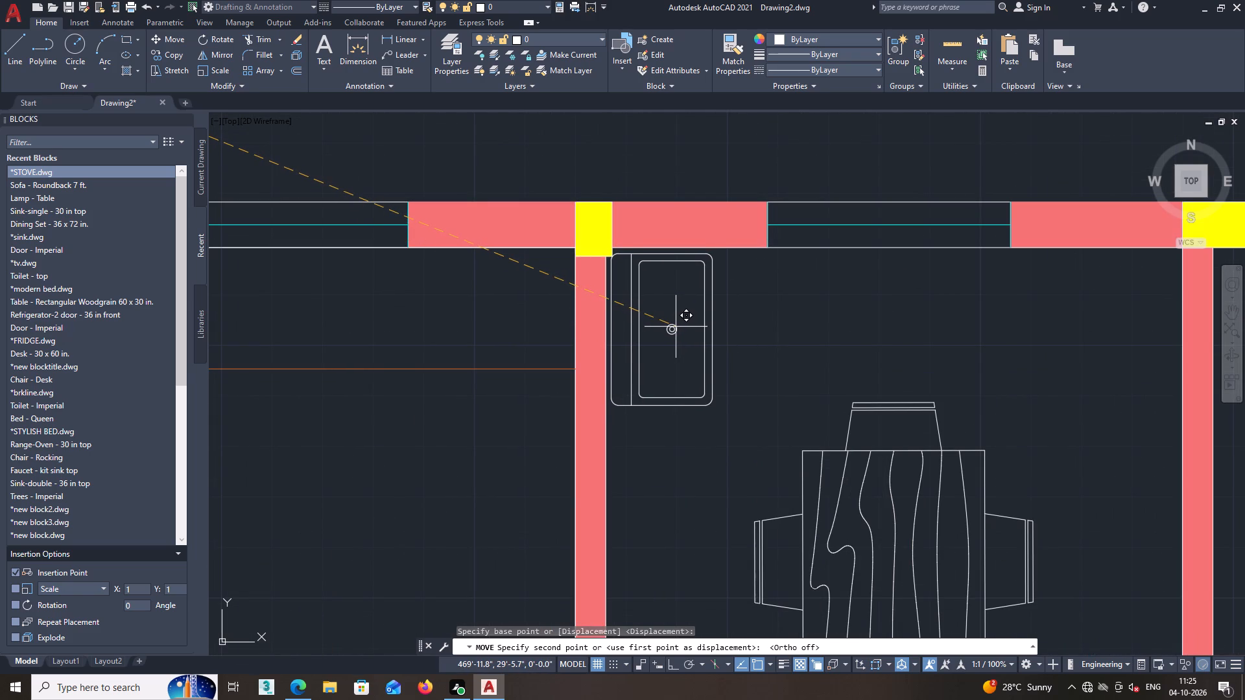
left_click(677, 327)
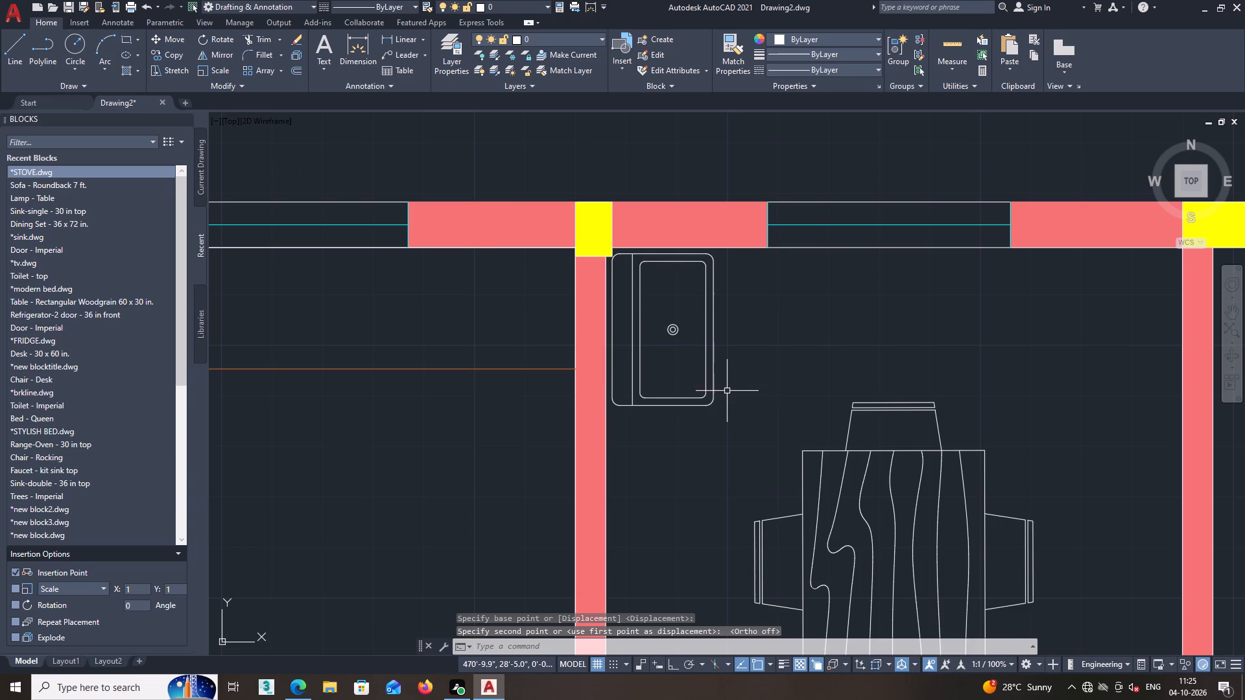
key("space")
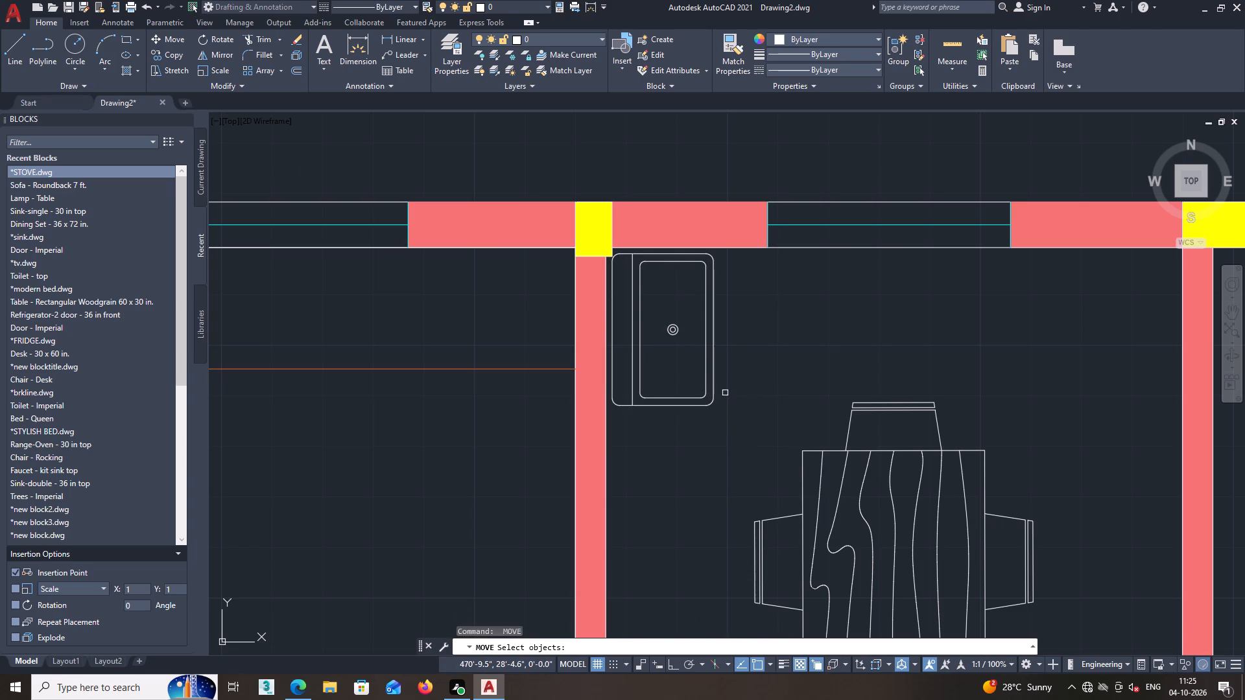
key("Escape")
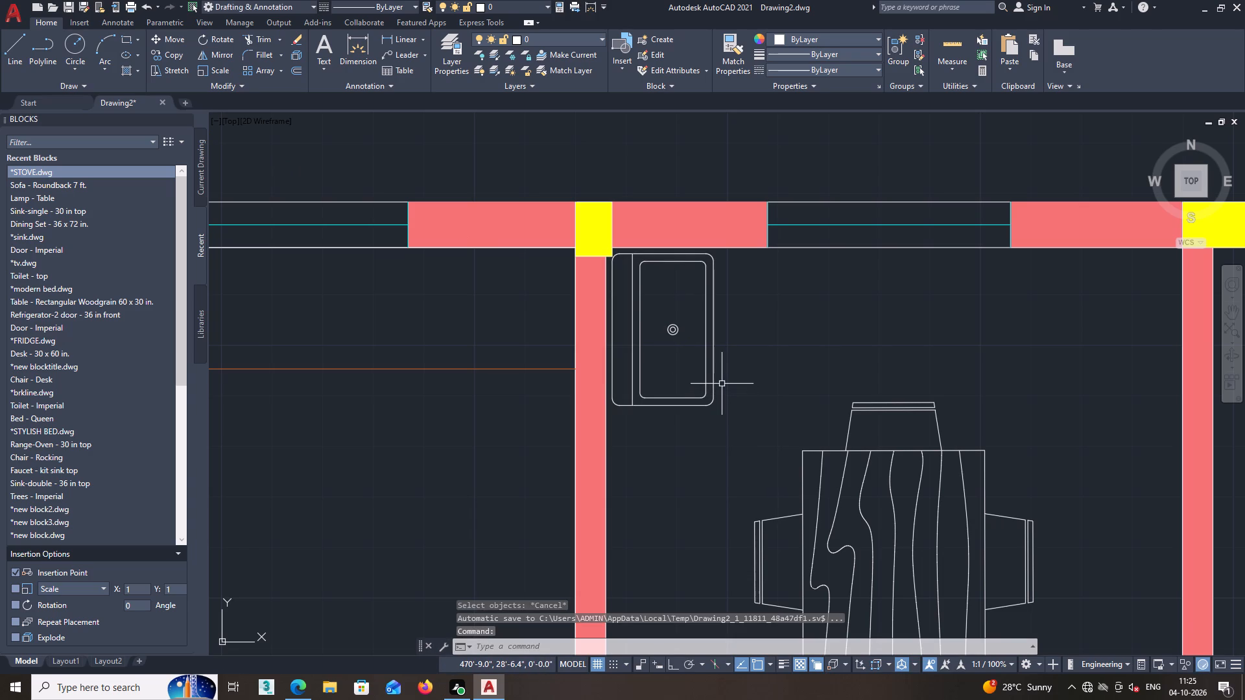
Examine the placement of the stove, sinks and dining set in the upper rooms.
middle_click(700, 367)
scroll(702, 371, "down", 3)
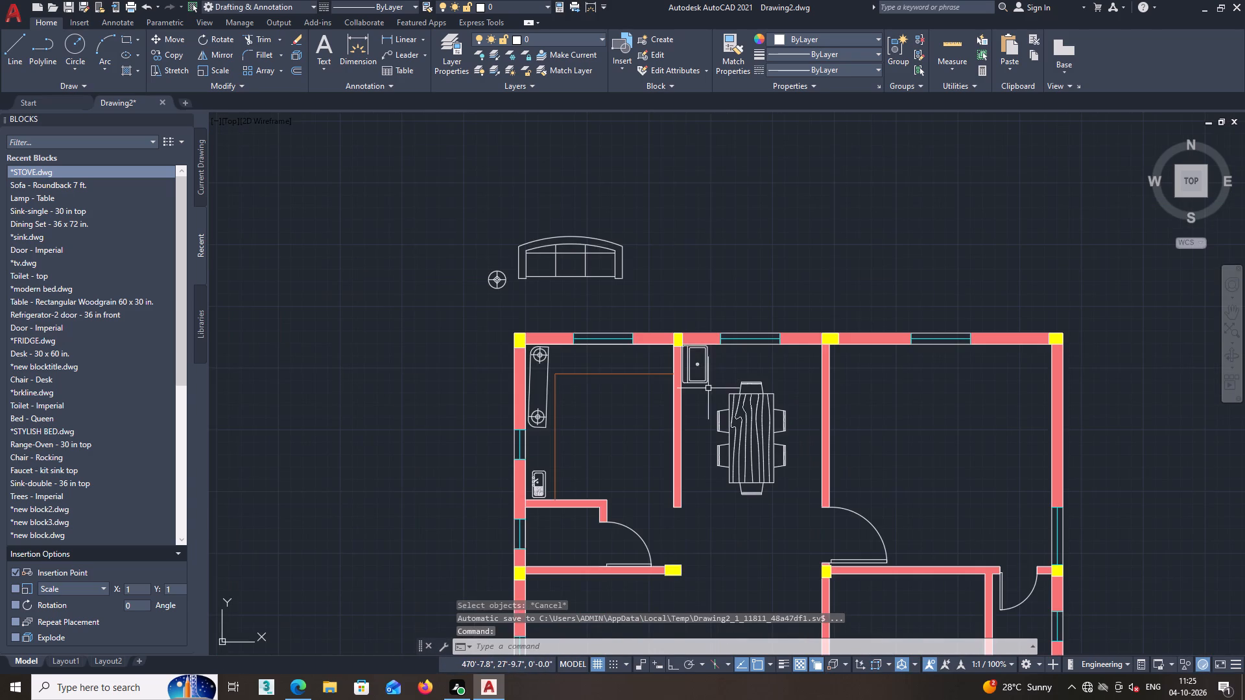
middle_click_drag(708, 388, 650, 336)
middle_click_drag(595, 395, 584, 391)
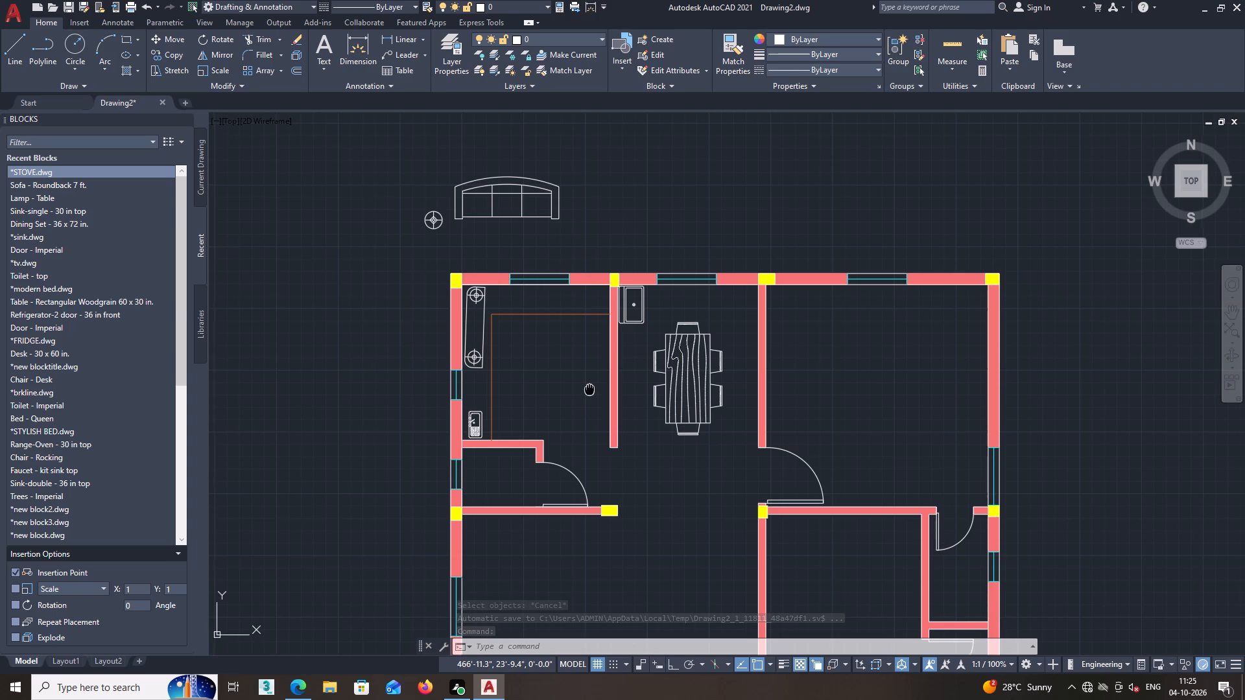
middle_click_drag(584, 391, 580, 393)
scroll(482, 368, "up", 2)
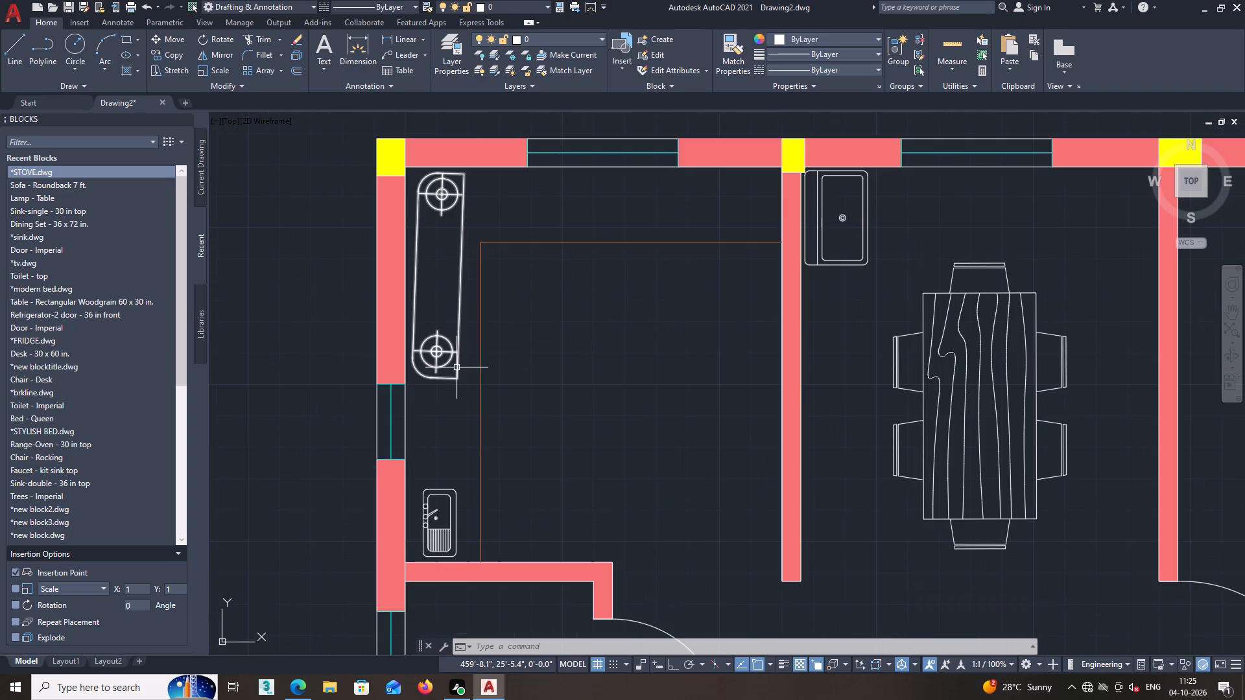
scroll(573, 387, "down", 2)
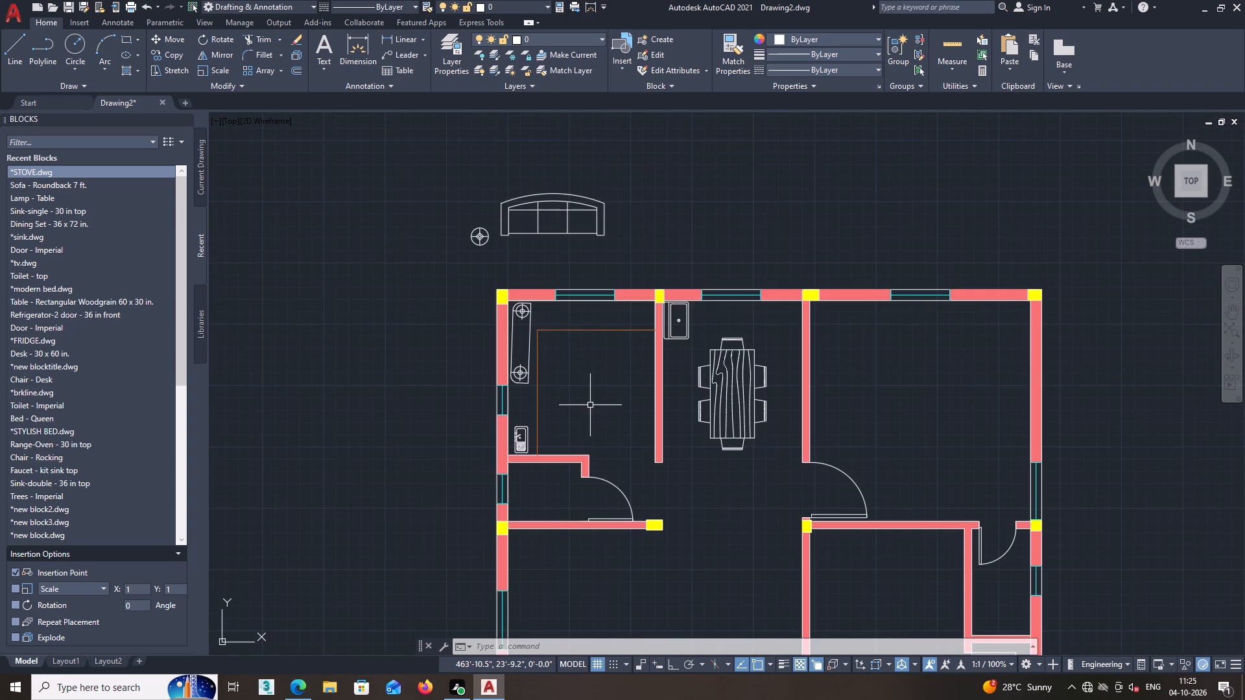
scroll(598, 414, "down", 1)
middle_click_drag(582, 458, 579, 370)
middle_click_drag(575, 327, 576, 388)
scroll(581, 279, "up", 1)
Move the sofa from above the floor plan into the living room, with its curved back against the upper wall.
left_click(580, 268)
left_click(558, 228)
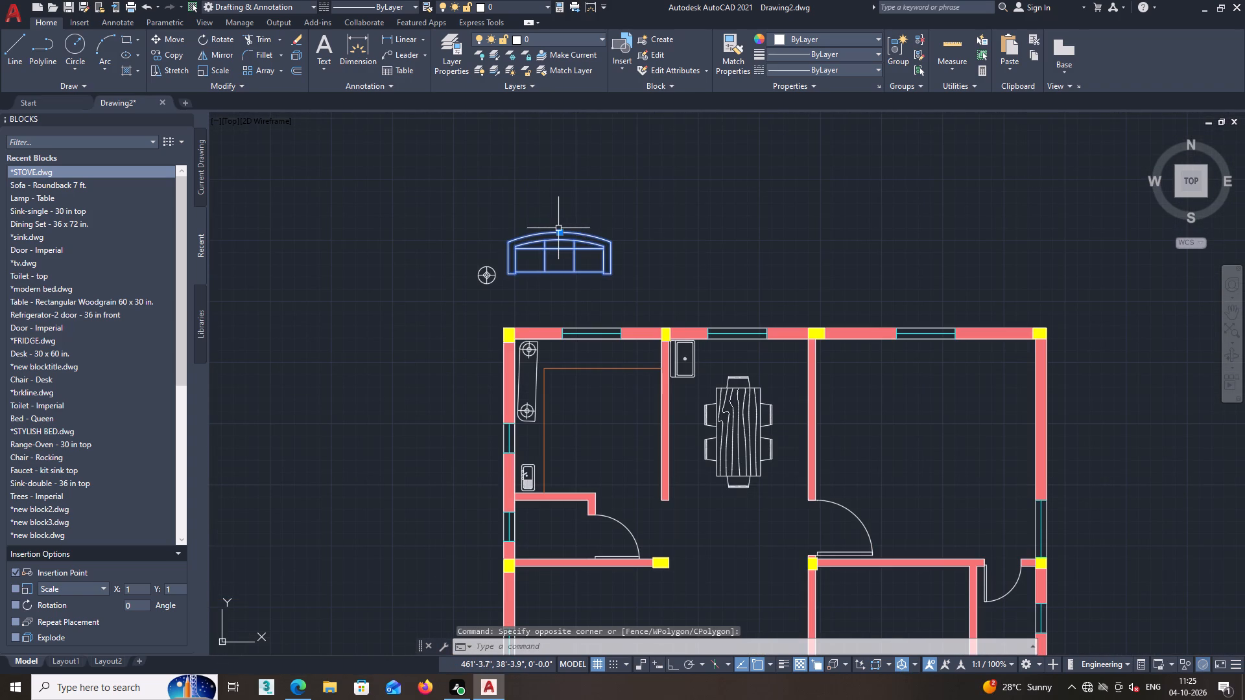
type("mo")
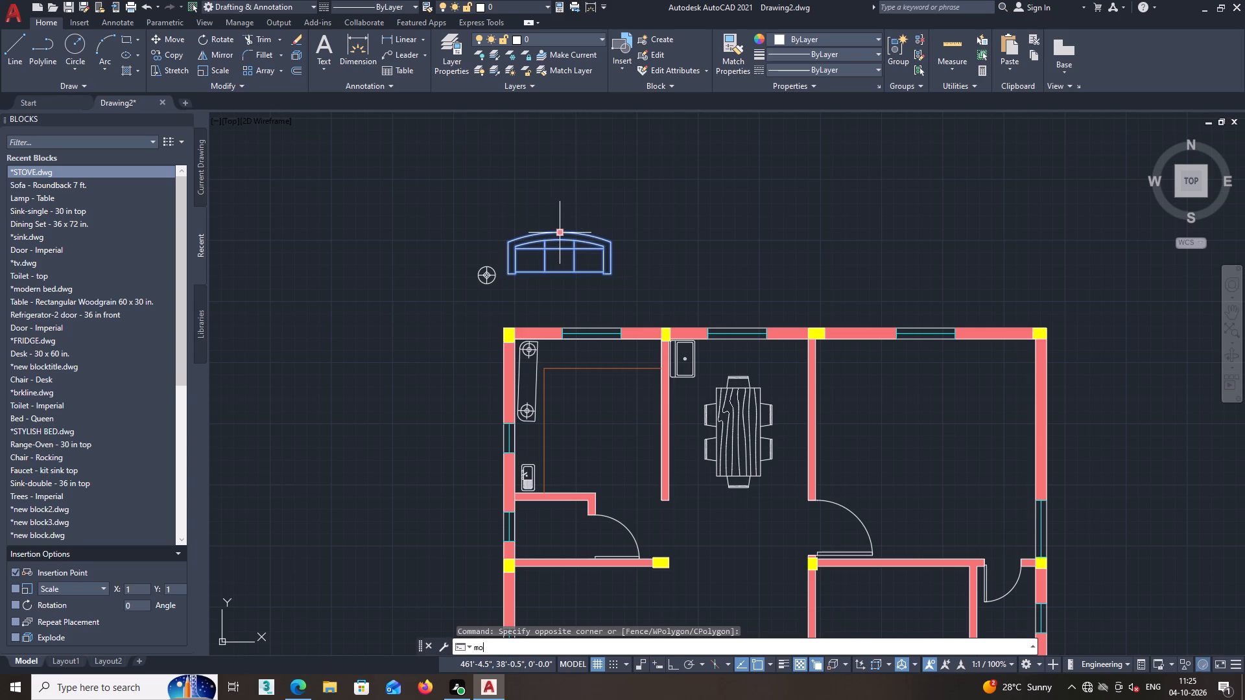
key("Return")
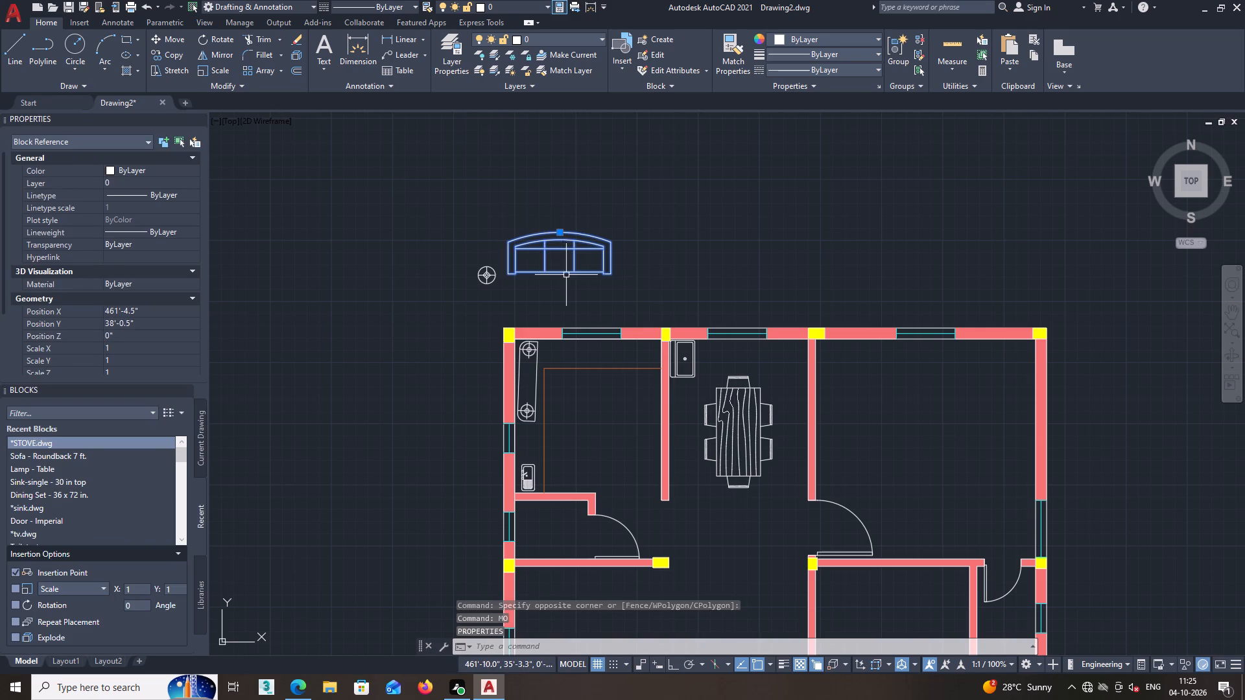
left_click(202, 121)
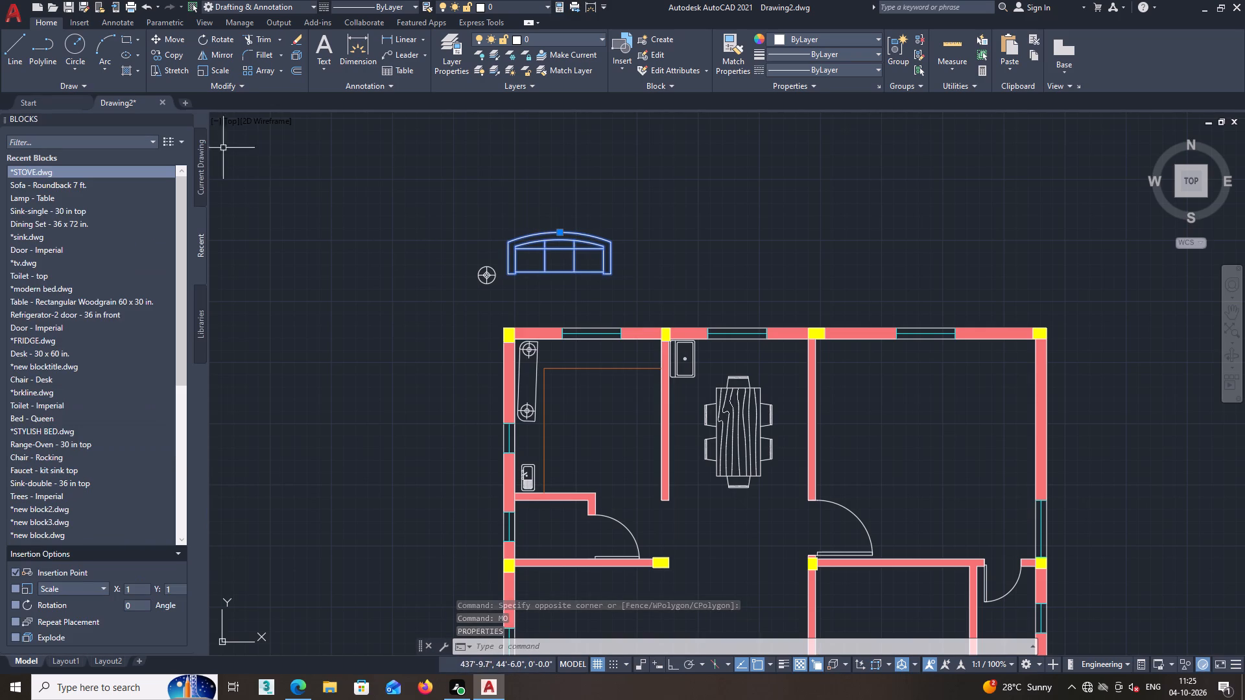
right_click(597, 270)
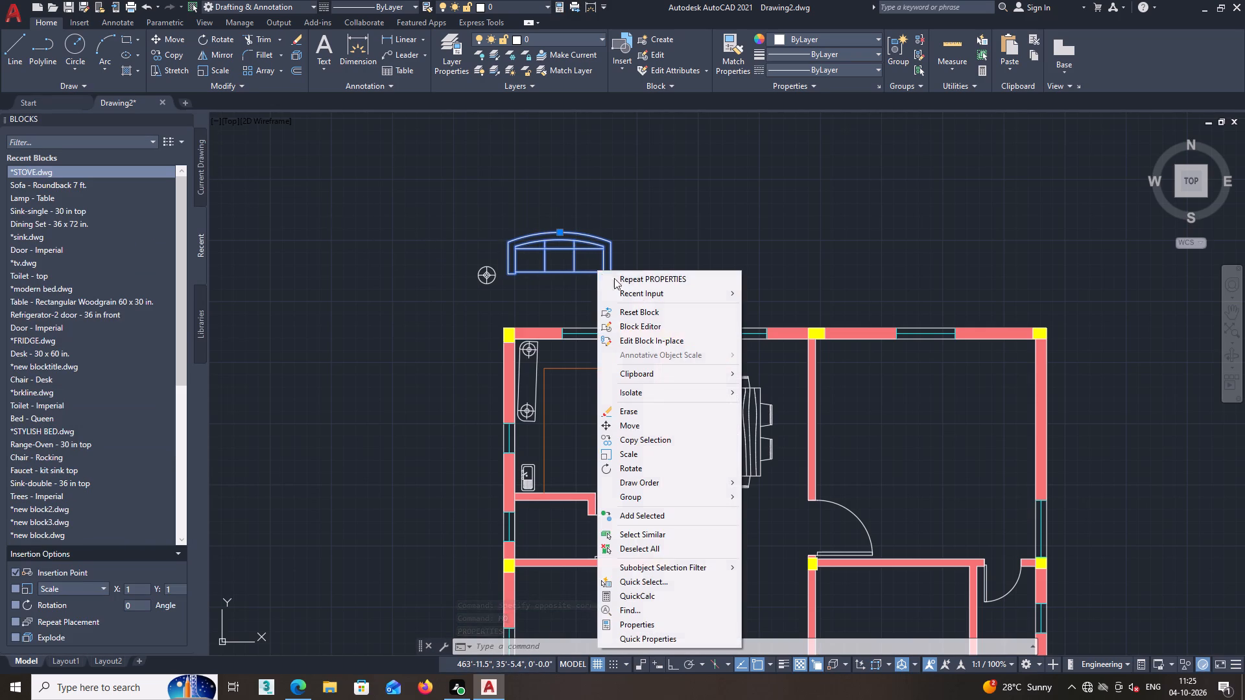
left_click(639, 424)
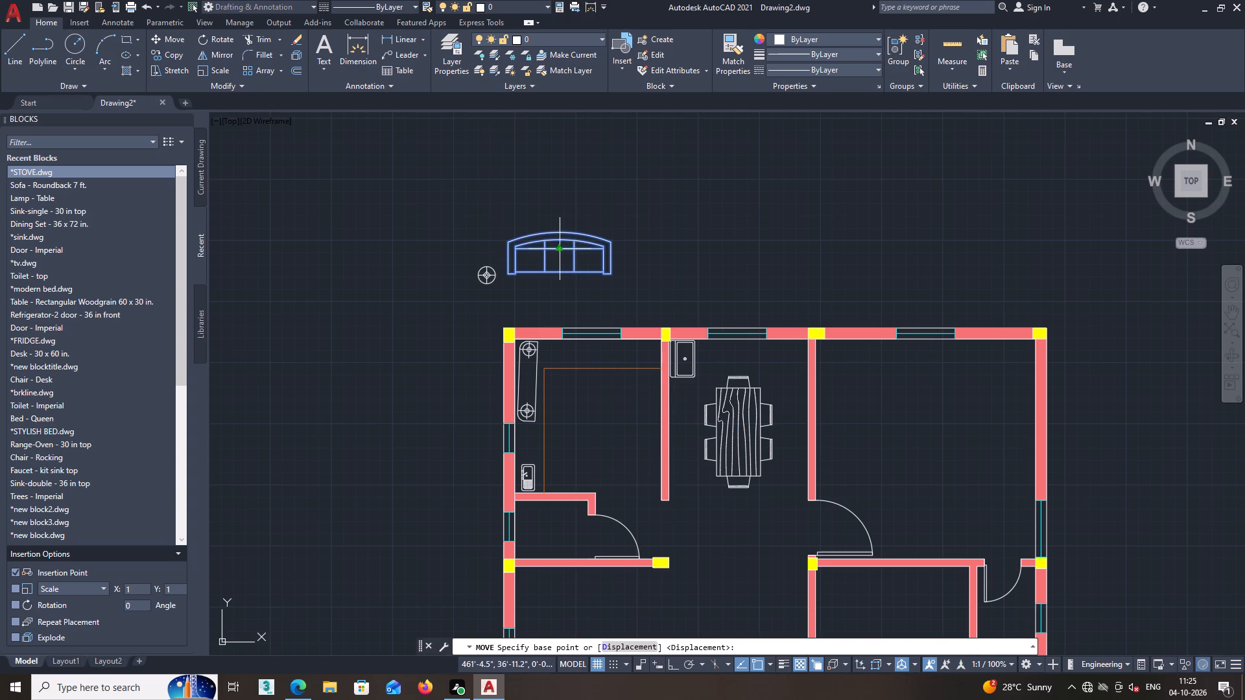
left_click(561, 250)
middle_click_drag(608, 534, 628, 392)
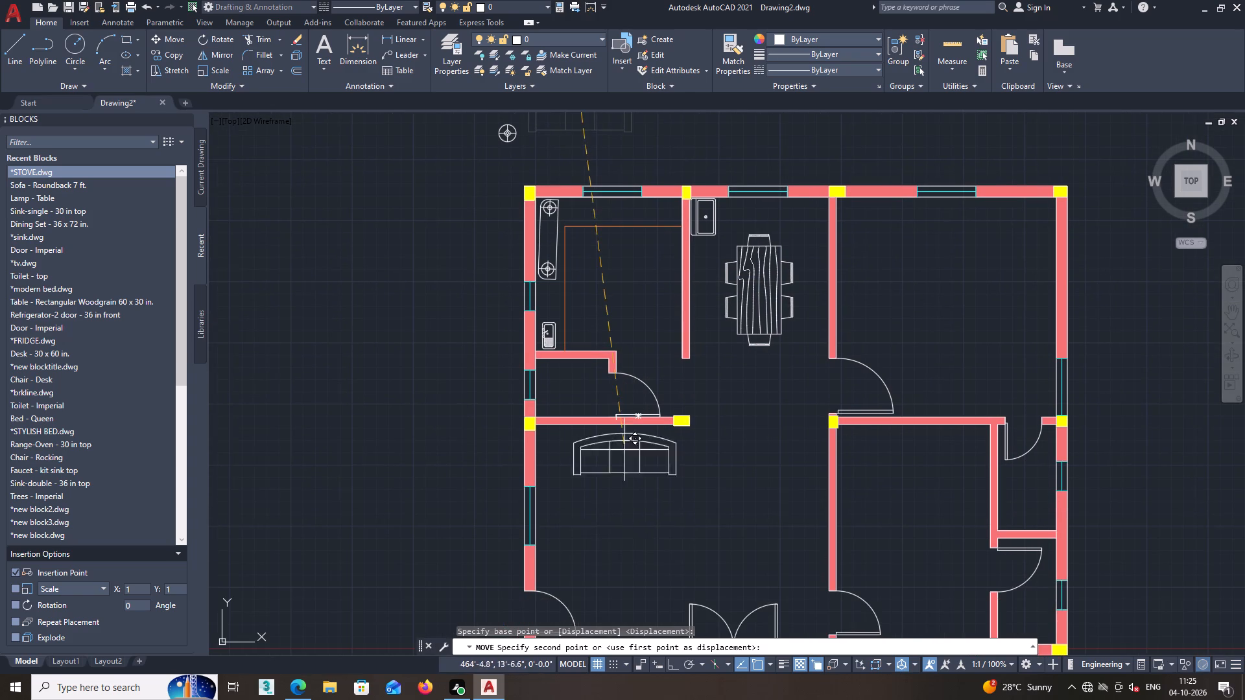
middle_click_drag(630, 502, 625, 460)
scroll(615, 440, "up", 2)
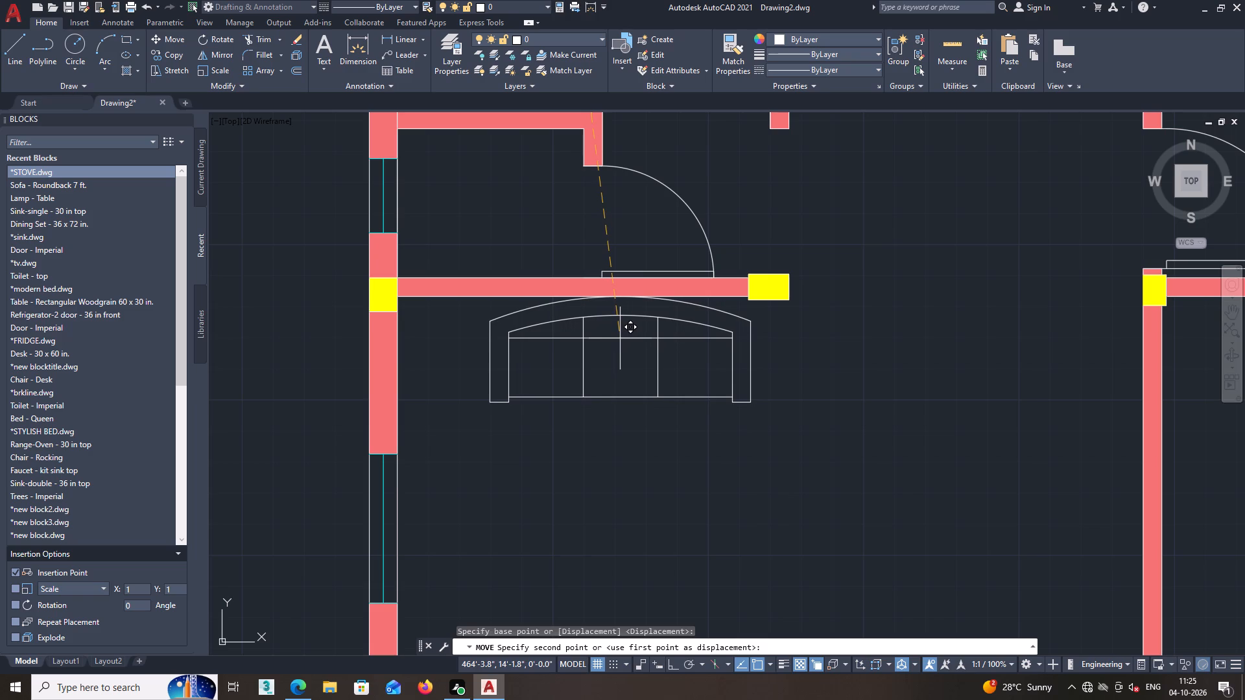
left_click(610, 338)
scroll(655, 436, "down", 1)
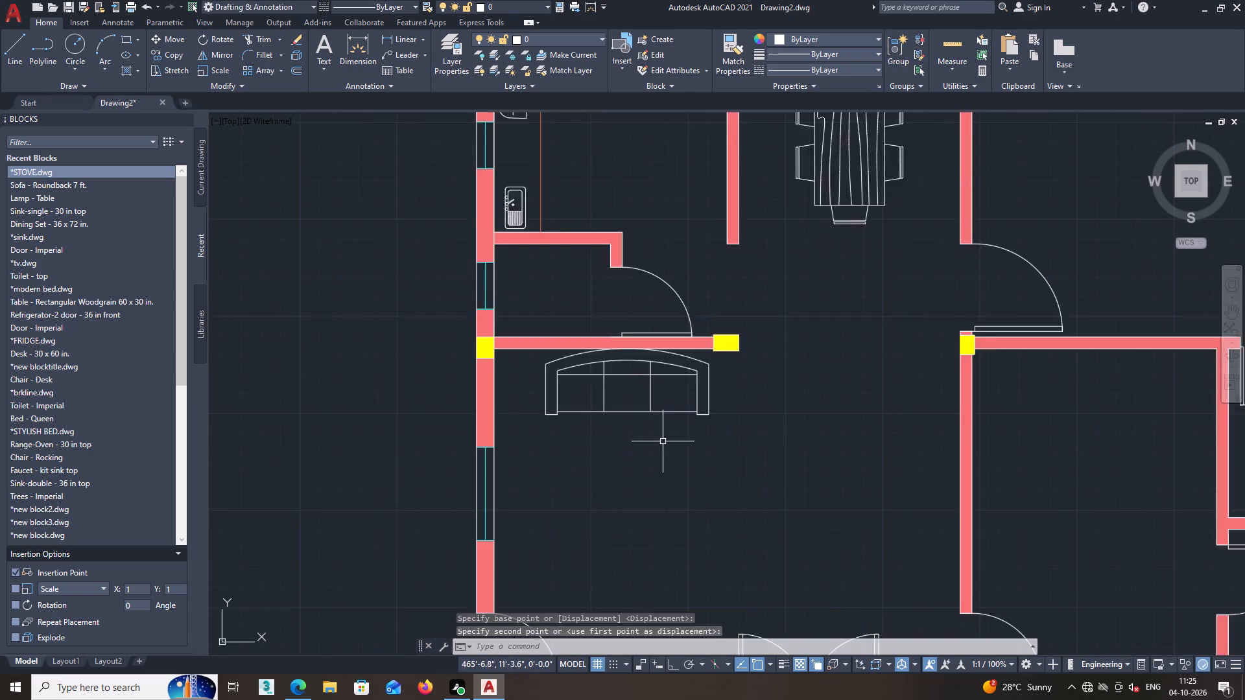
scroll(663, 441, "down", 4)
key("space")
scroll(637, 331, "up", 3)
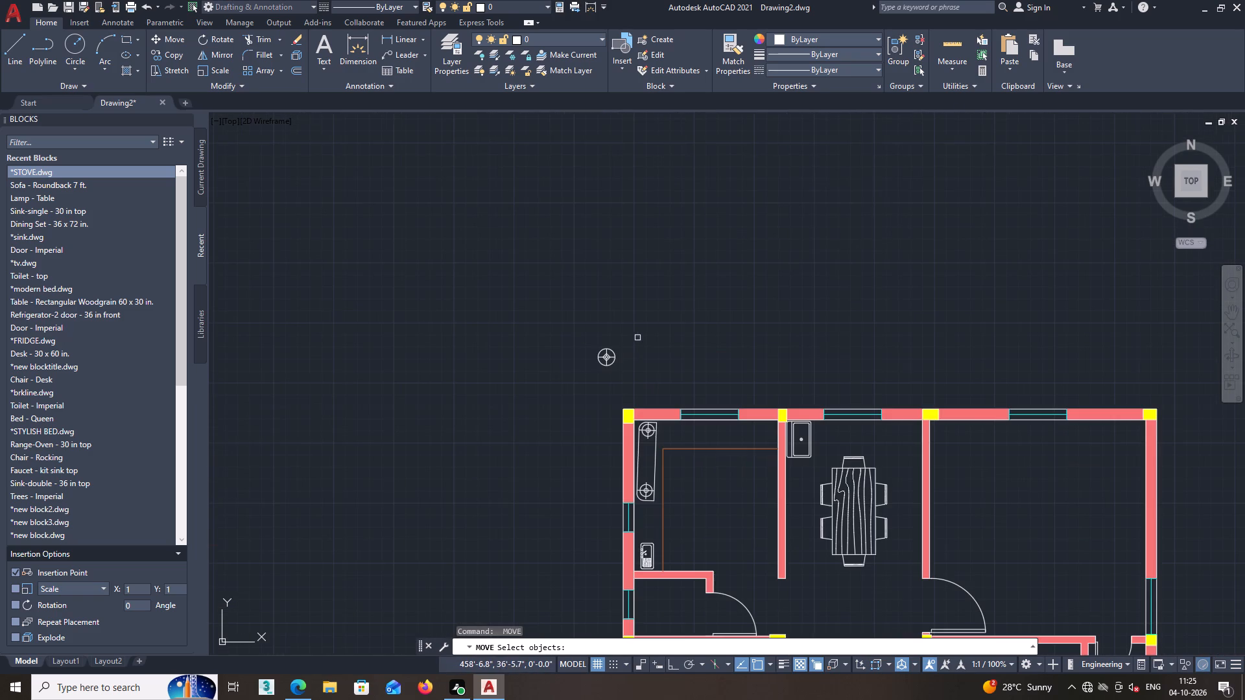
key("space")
Copy the living room sofa straight up to the empty area above the floor plan, with Ortho mode on.
middle_click_drag(663, 507, 620, 245)
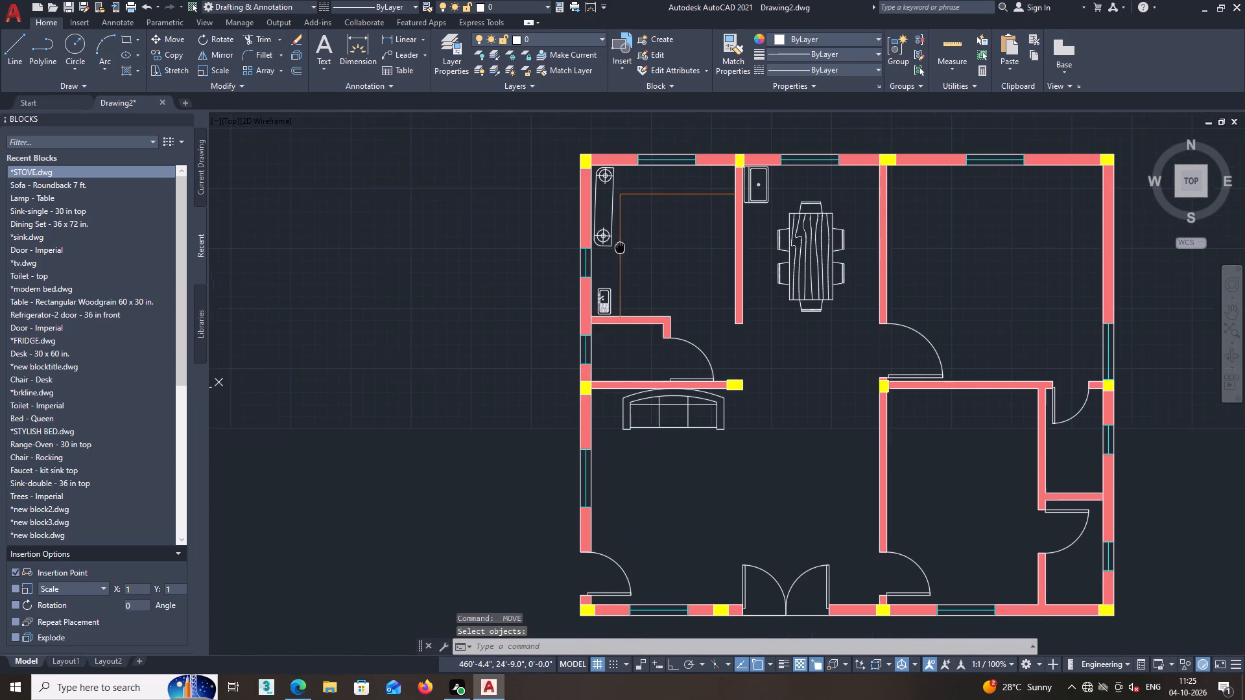
left_click(660, 420)
right_click(660, 416)
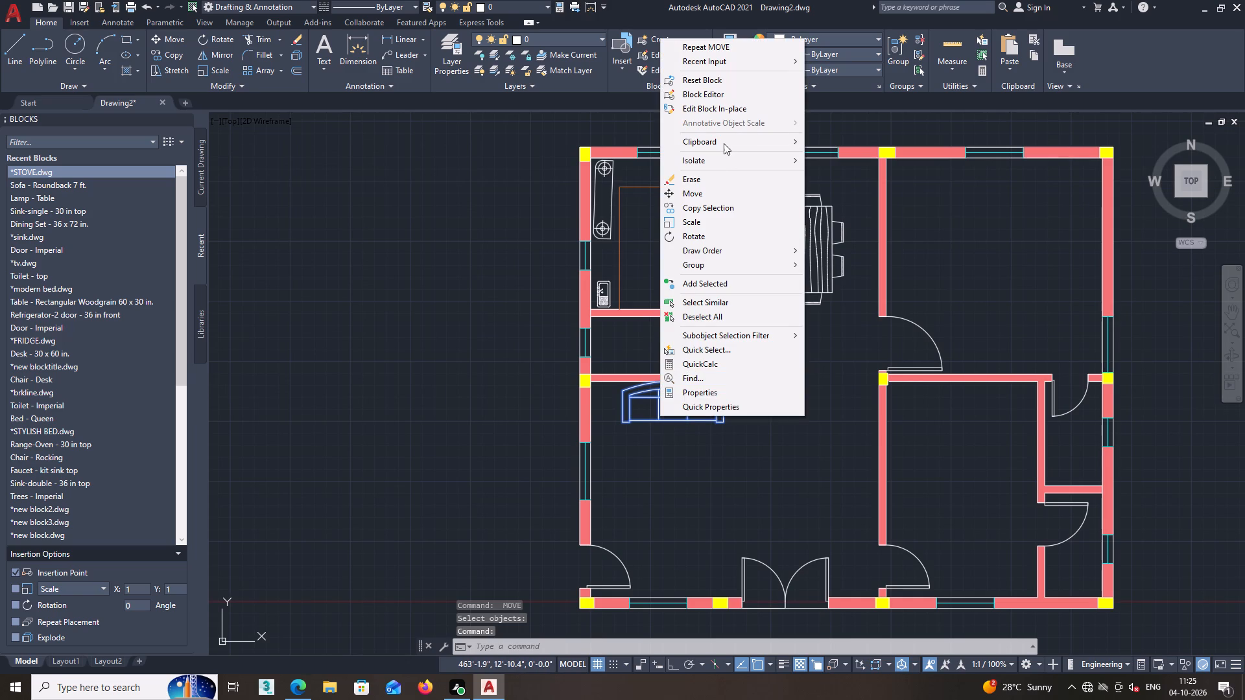
left_click(707, 203)
left_click(676, 408)
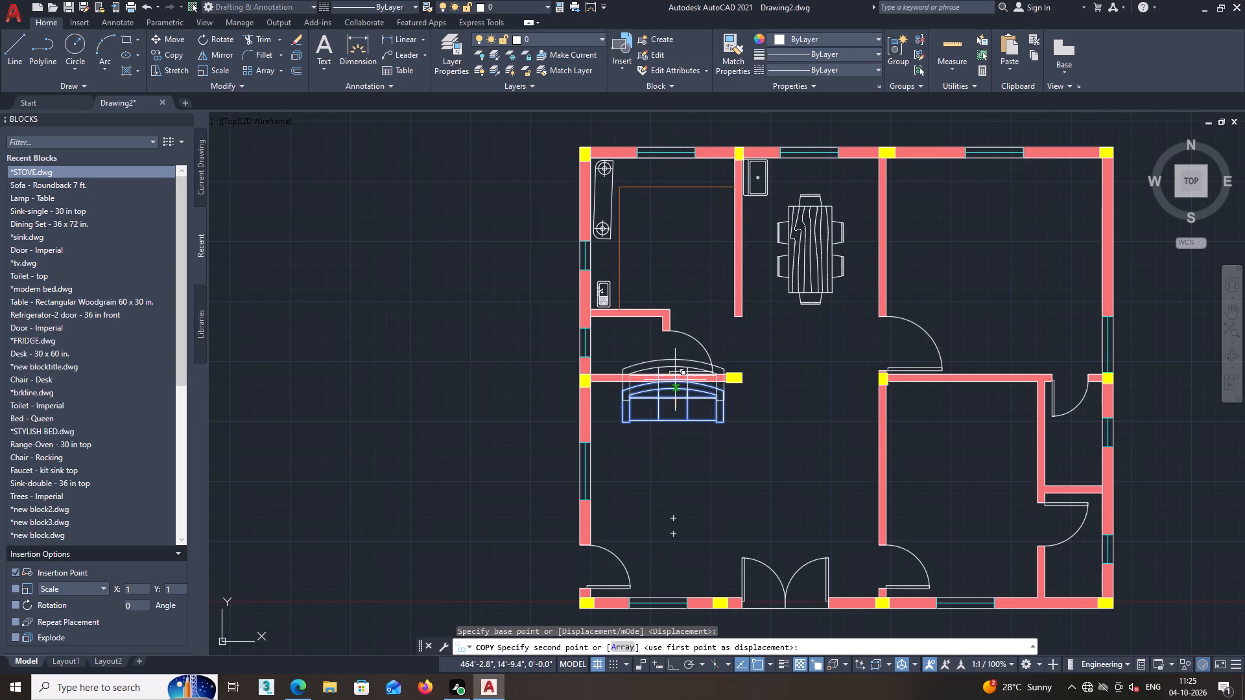
middle_click_drag(654, 205, 678, 483)
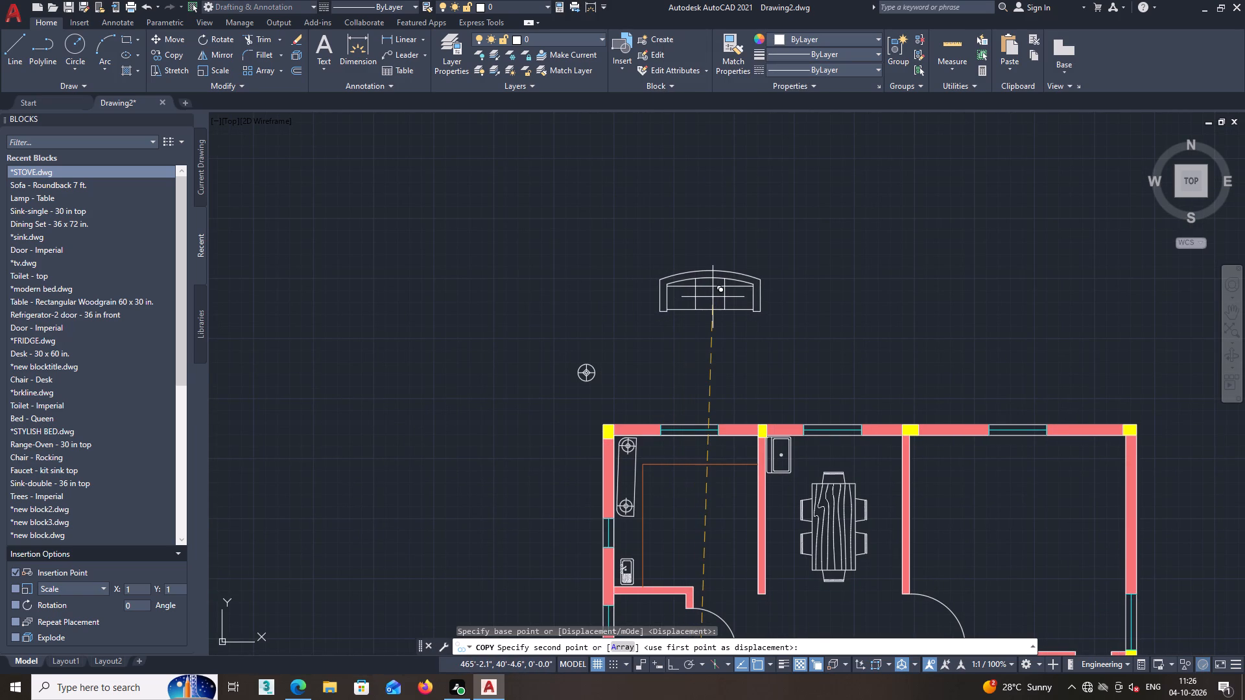
key("F8")
left_click(692, 294)
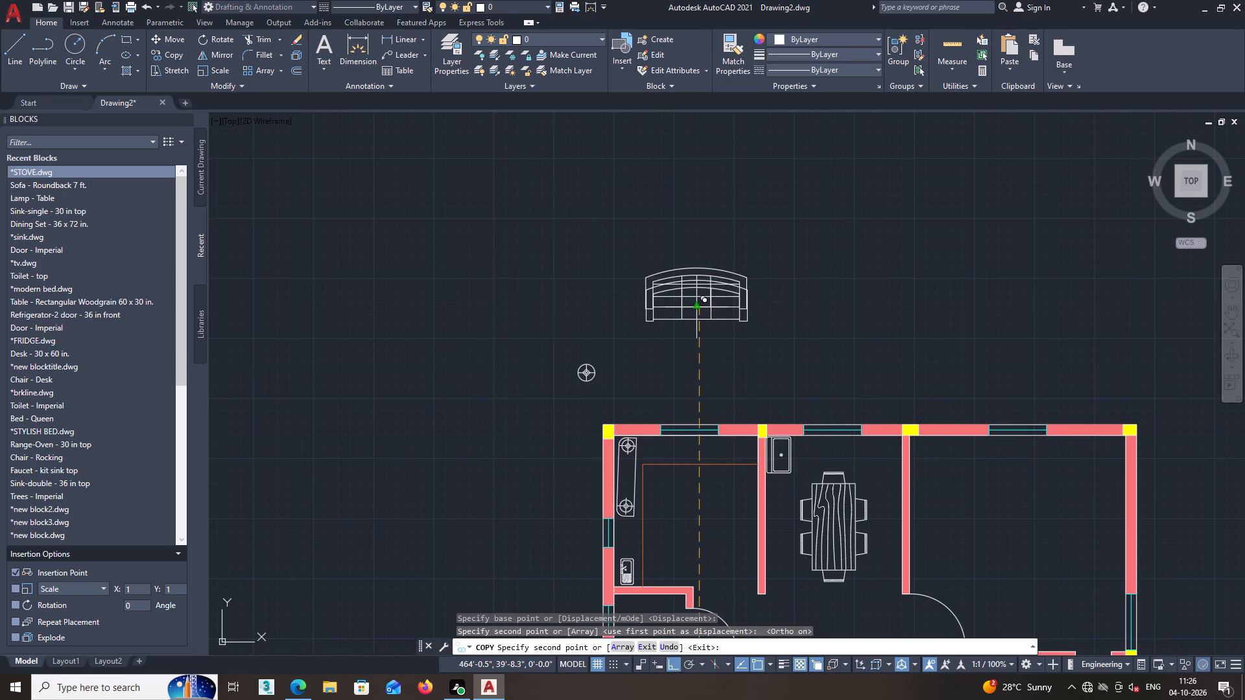
key("space")
Rotate the copied sofa above the plan 90° counterclockwise about a point on its front edge.
middle_click_drag(752, 317, 750, 262)
left_click(732, 242)
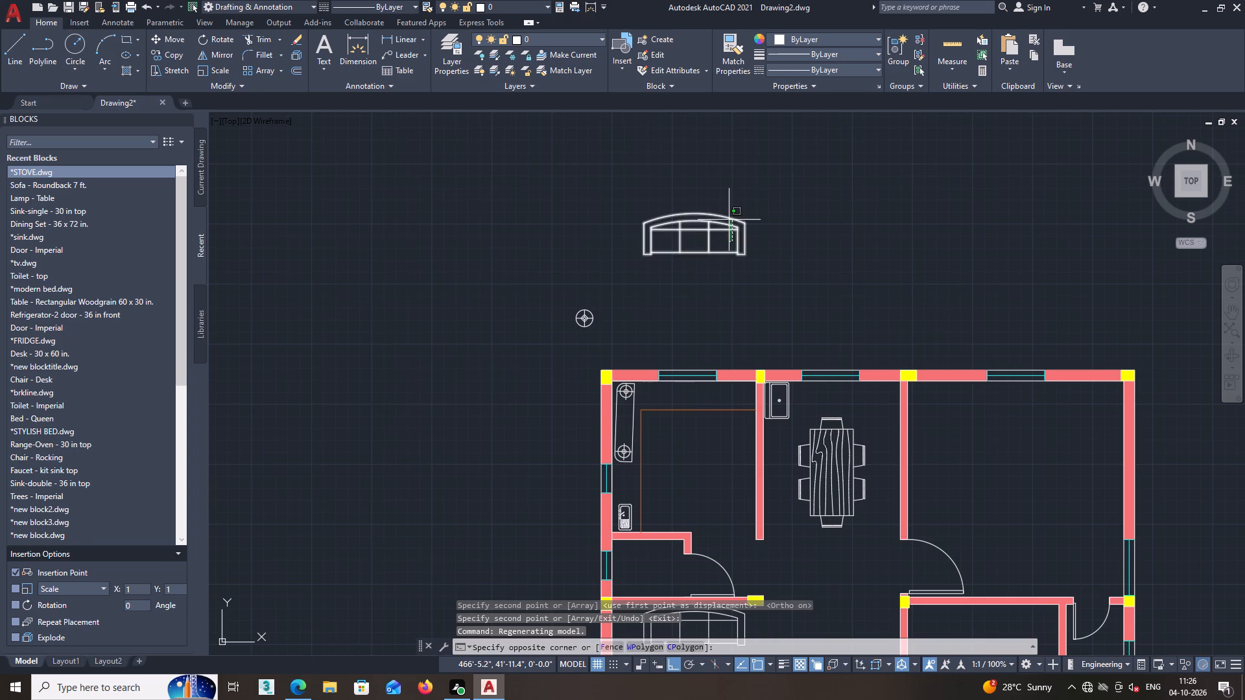
left_click(729, 220)
right_click(771, 216)
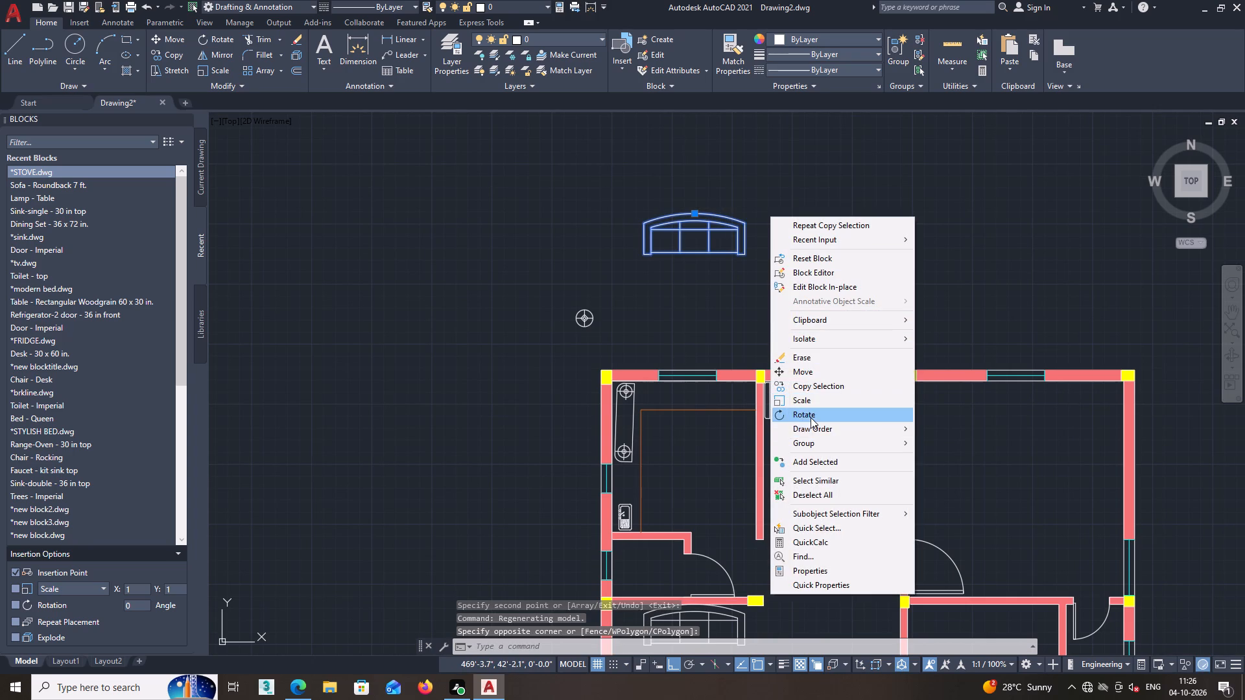
left_click(811, 417)
left_click(720, 250)
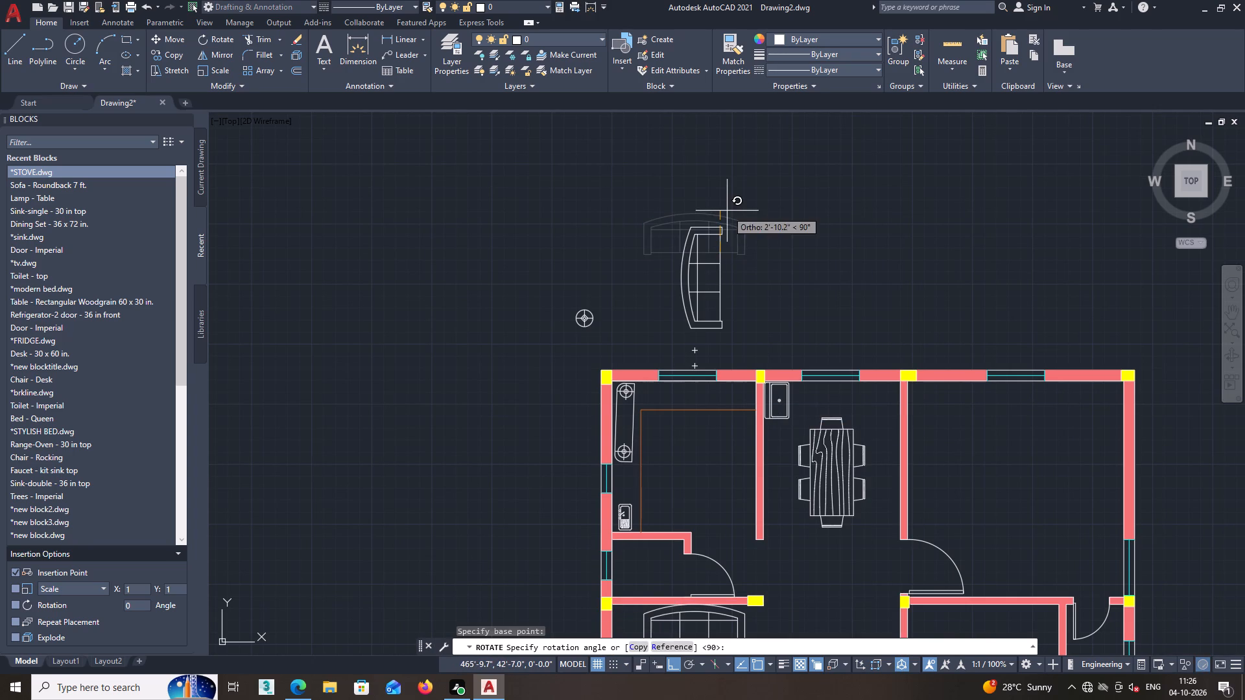
left_click(723, 211)
Move the rotated sofa against the living room's left wall beside the window, turning Ortho mode off.
left_click_drag(751, 340, 750, 334)
left_click(673, 199)
right_click(684, 172)
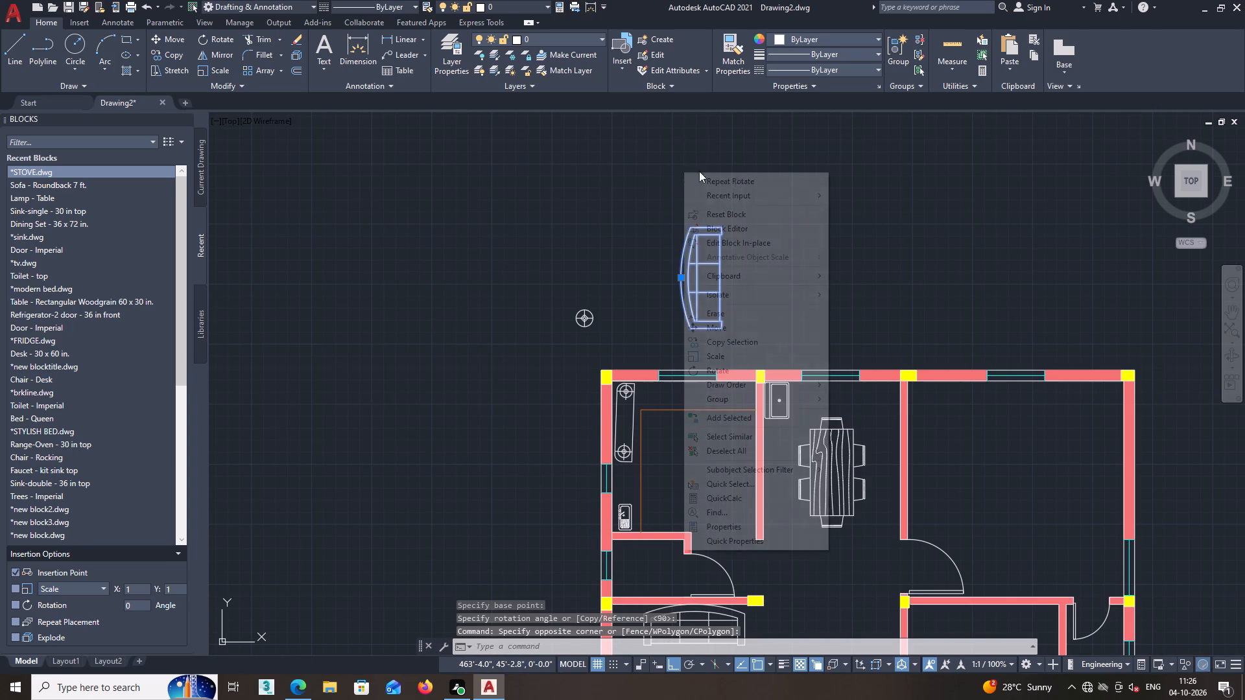
left_click(726, 332)
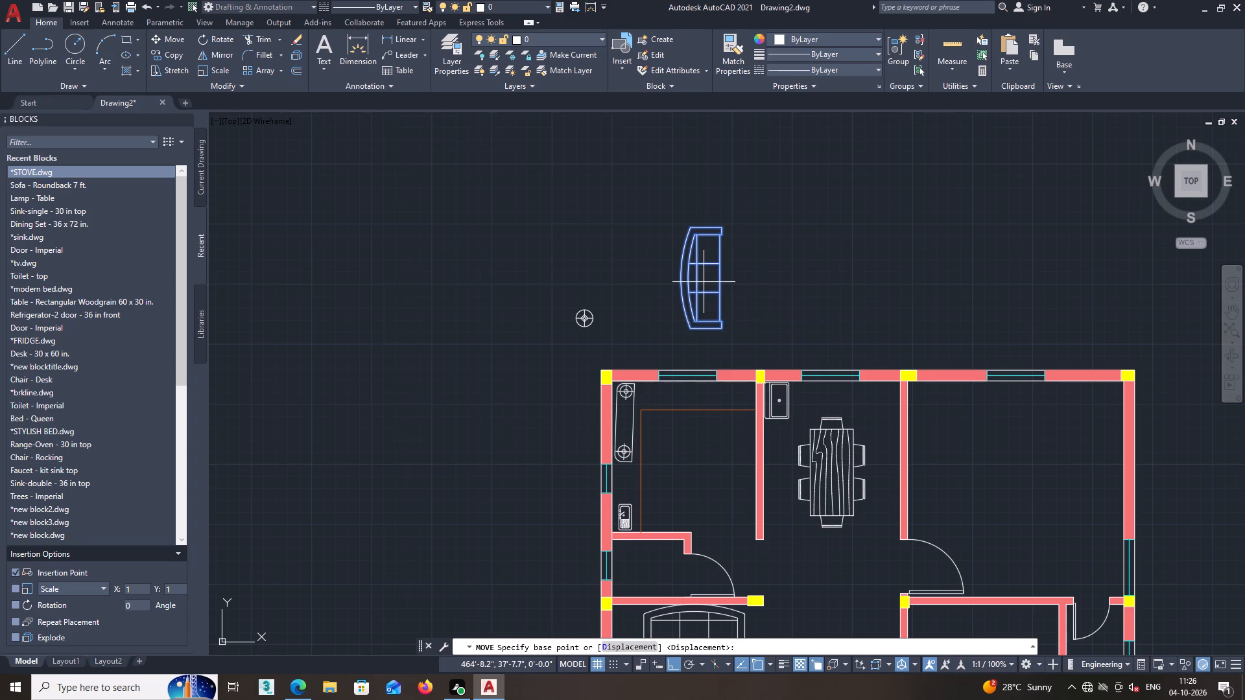
left_click(704, 282)
scroll(654, 425, "down", 1)
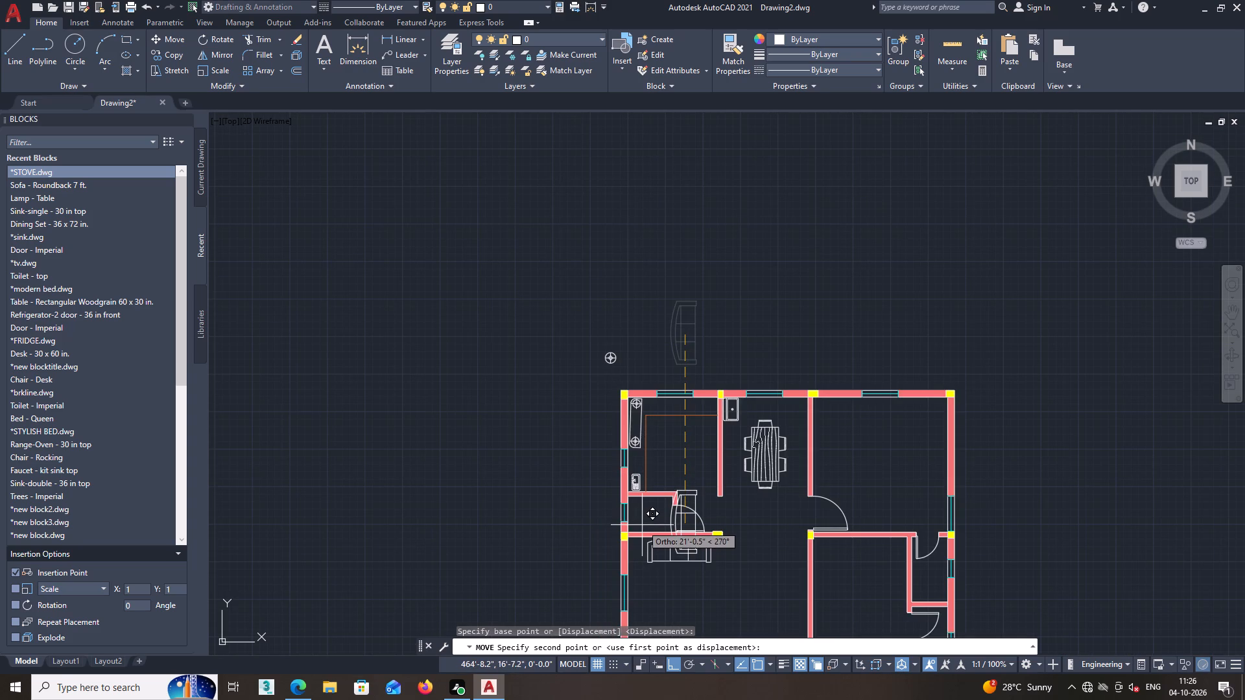
key("F8")
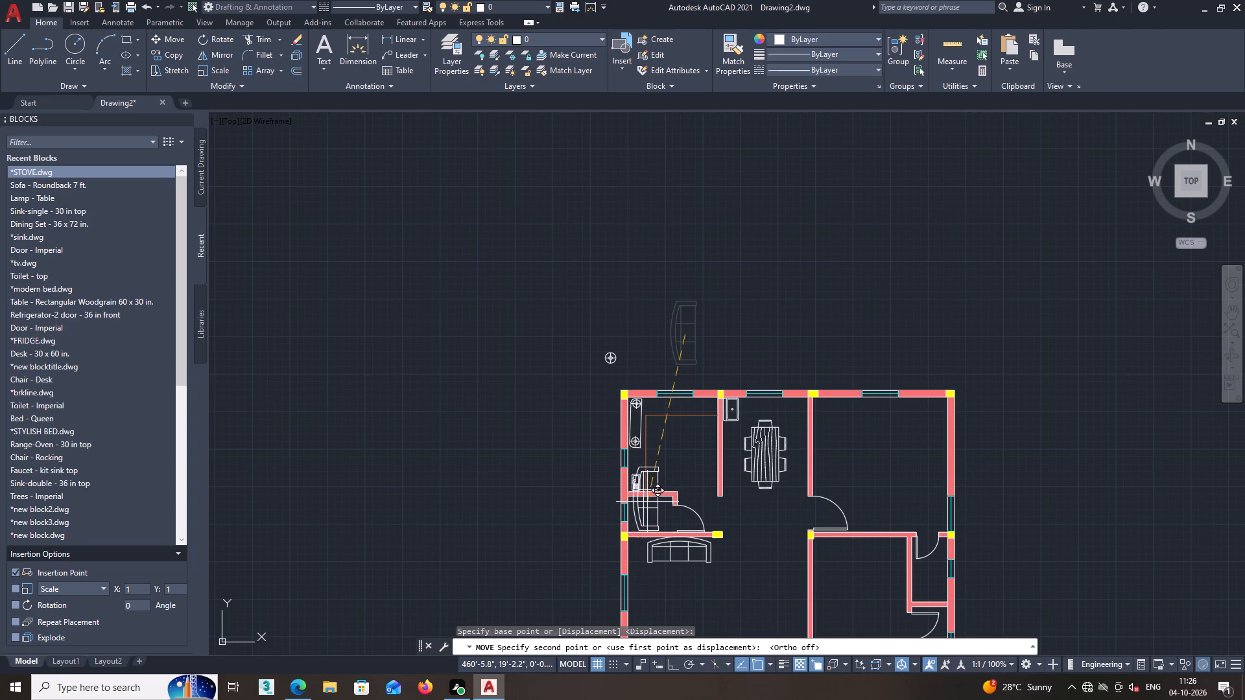
middle_click_drag(647, 501, 648, 450)
middle_click_drag(630, 509, 639, 476)
scroll(663, 511, "up", 1)
middle_click_drag(654, 516, 650, 454)
scroll(637, 462, "up", 1)
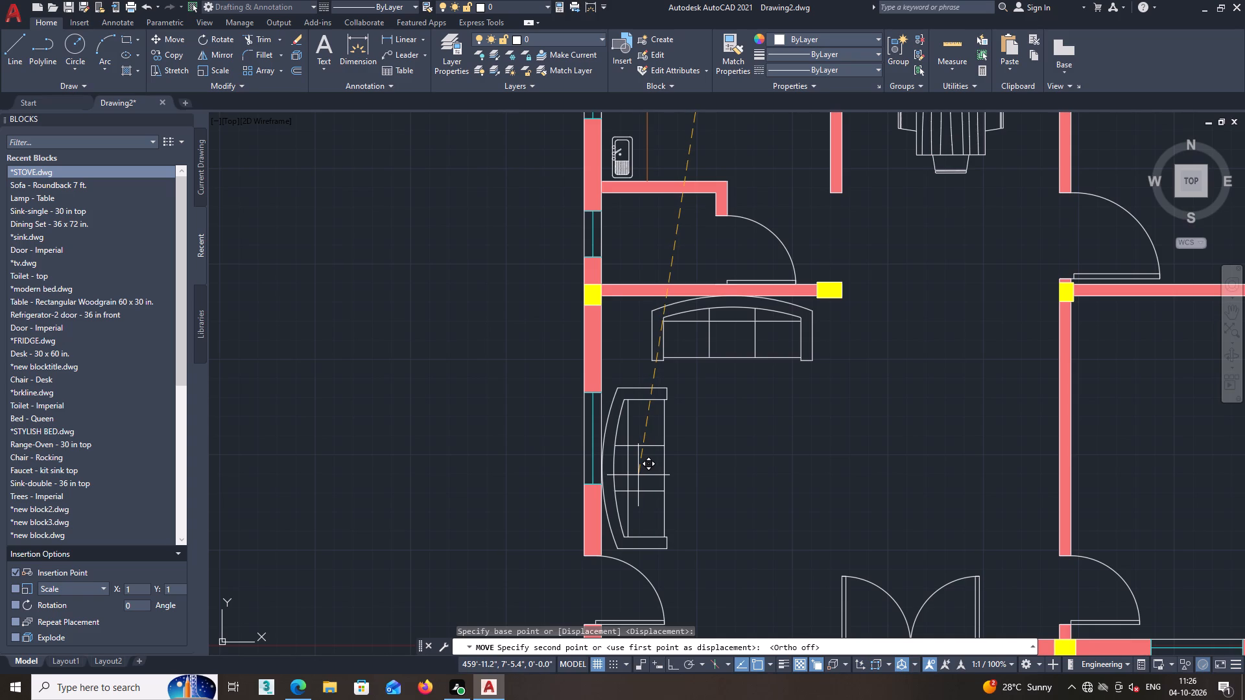
left_click(638, 470)
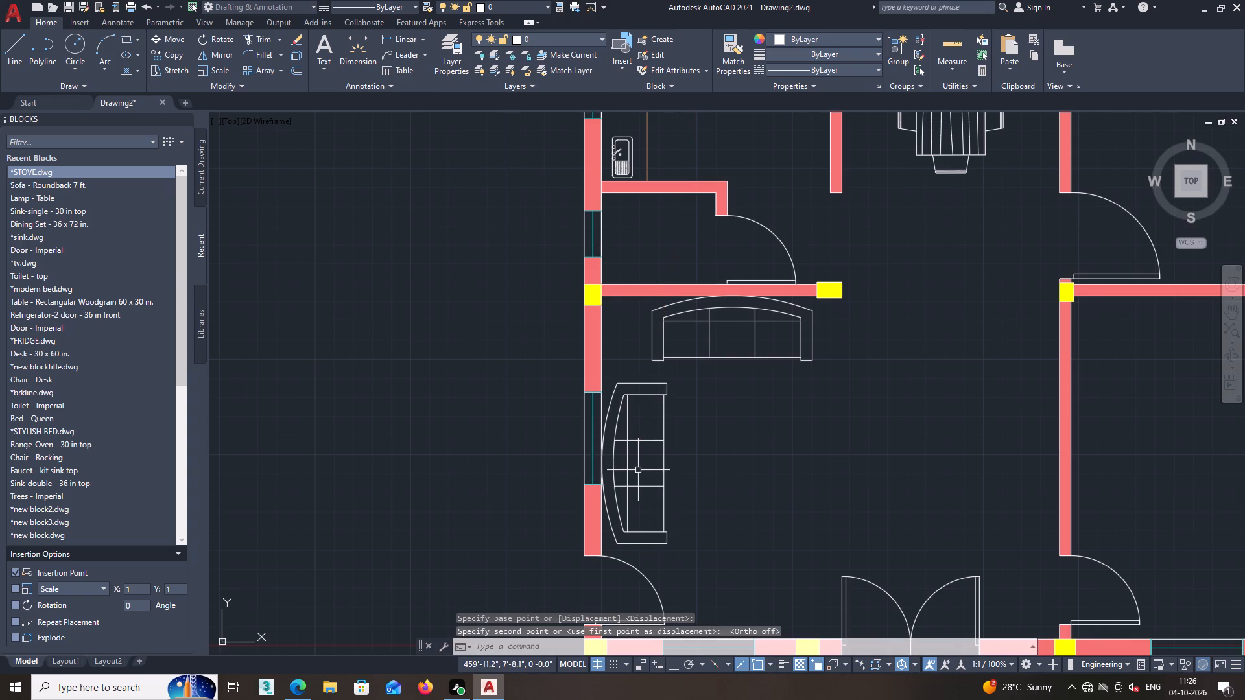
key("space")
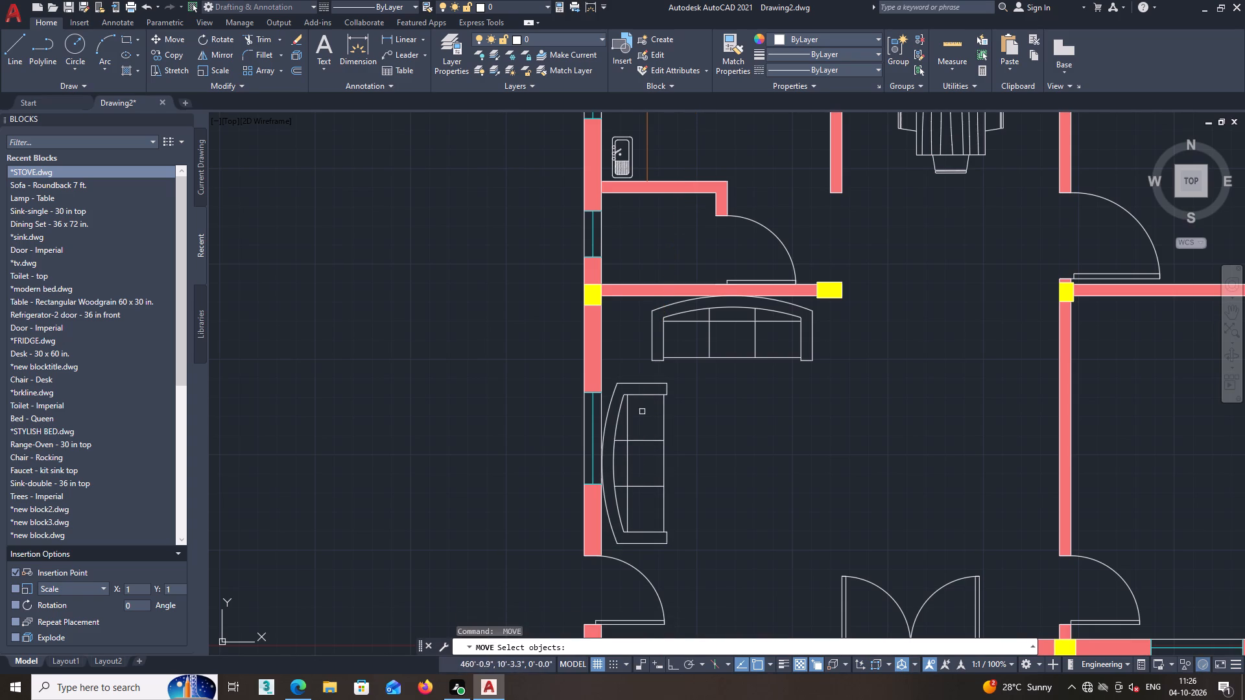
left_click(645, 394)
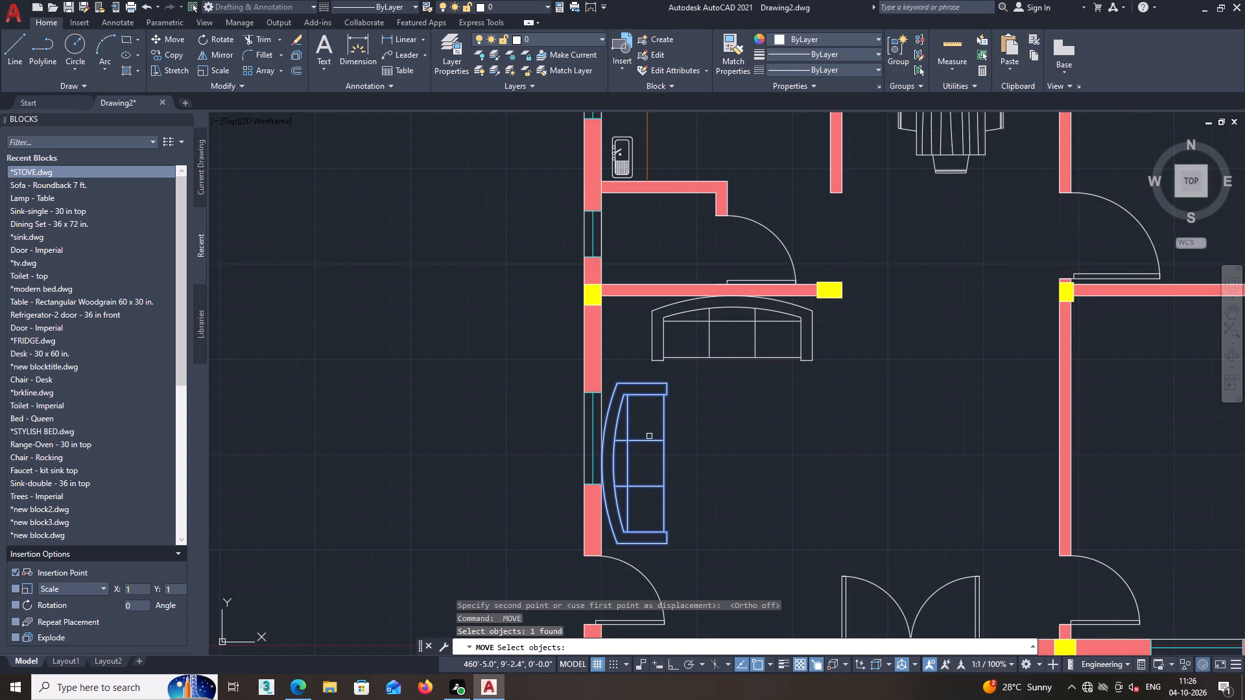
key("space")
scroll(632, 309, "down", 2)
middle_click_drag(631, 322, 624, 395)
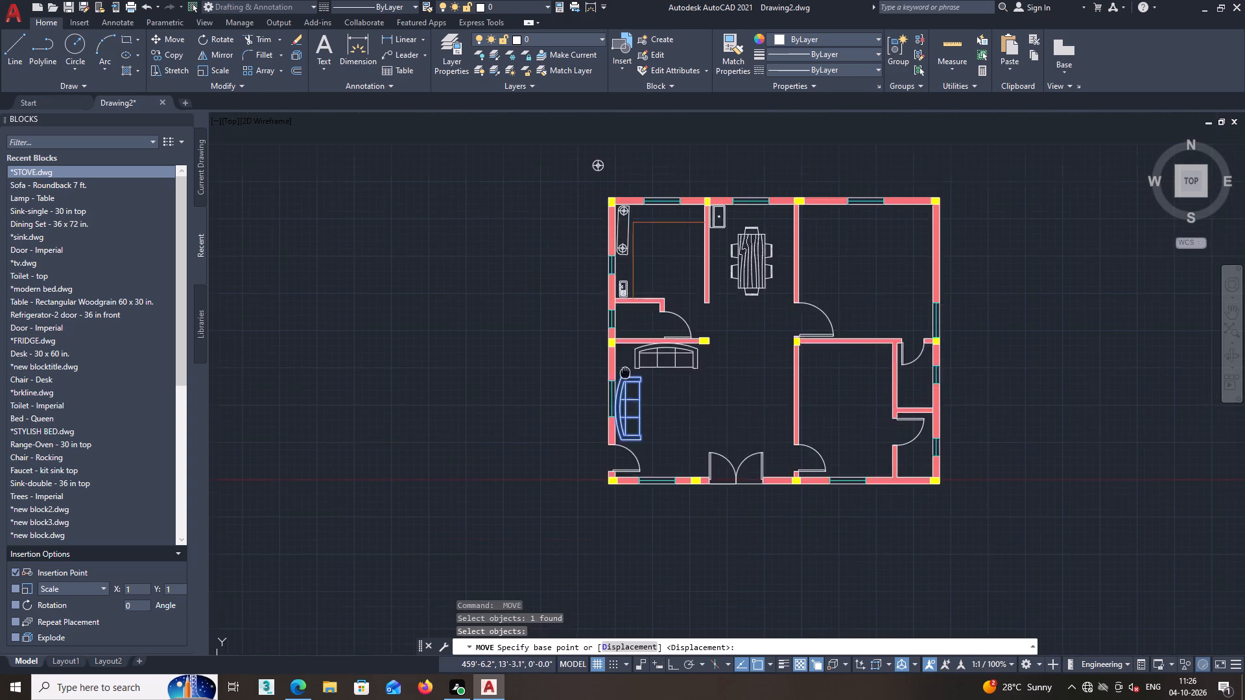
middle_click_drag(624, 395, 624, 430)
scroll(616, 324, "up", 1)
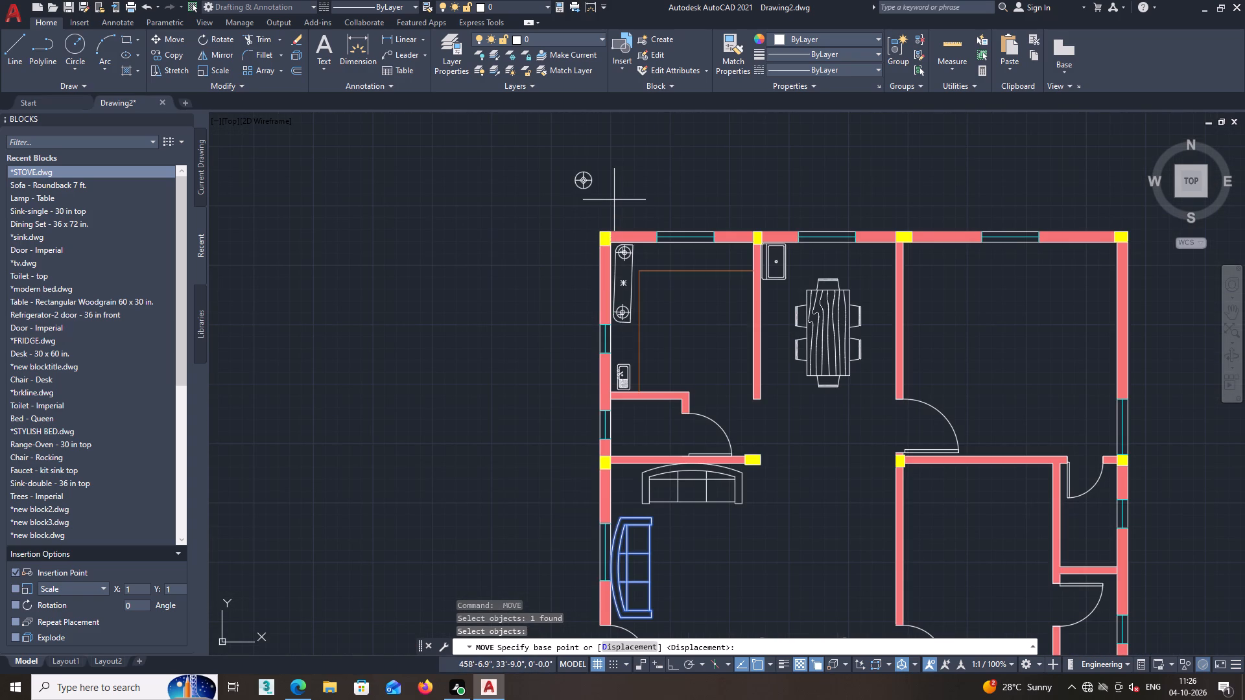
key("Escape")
Copy the lamp above the floor plan from its center into the living room, between the left wall and the upper sofa.
left_click(588, 178)
right_click(623, 162)
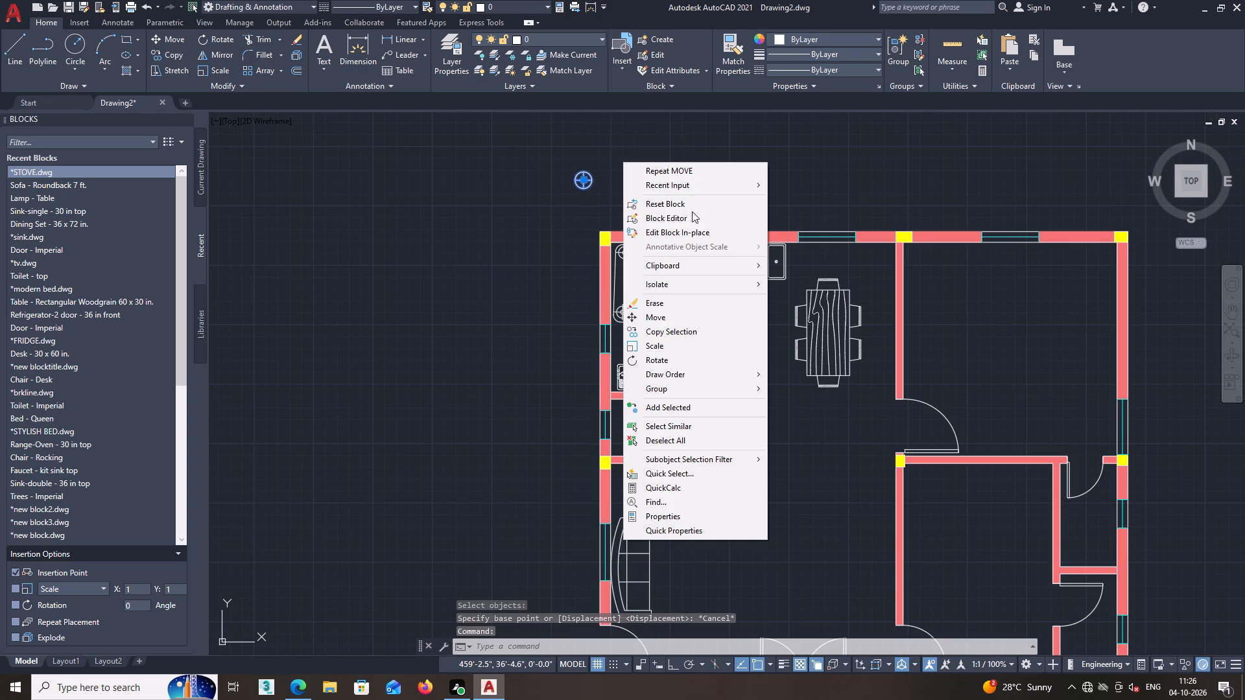
left_click(665, 327)
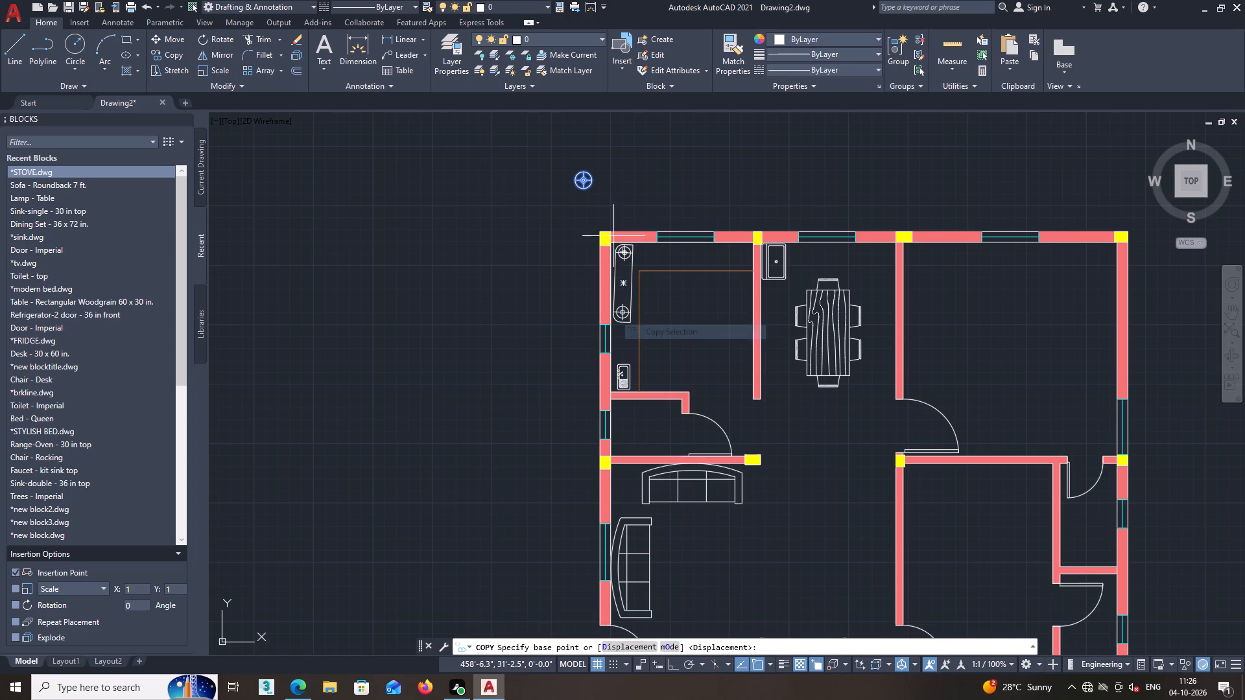
left_click(582, 181)
scroll(637, 508, "up", 2)
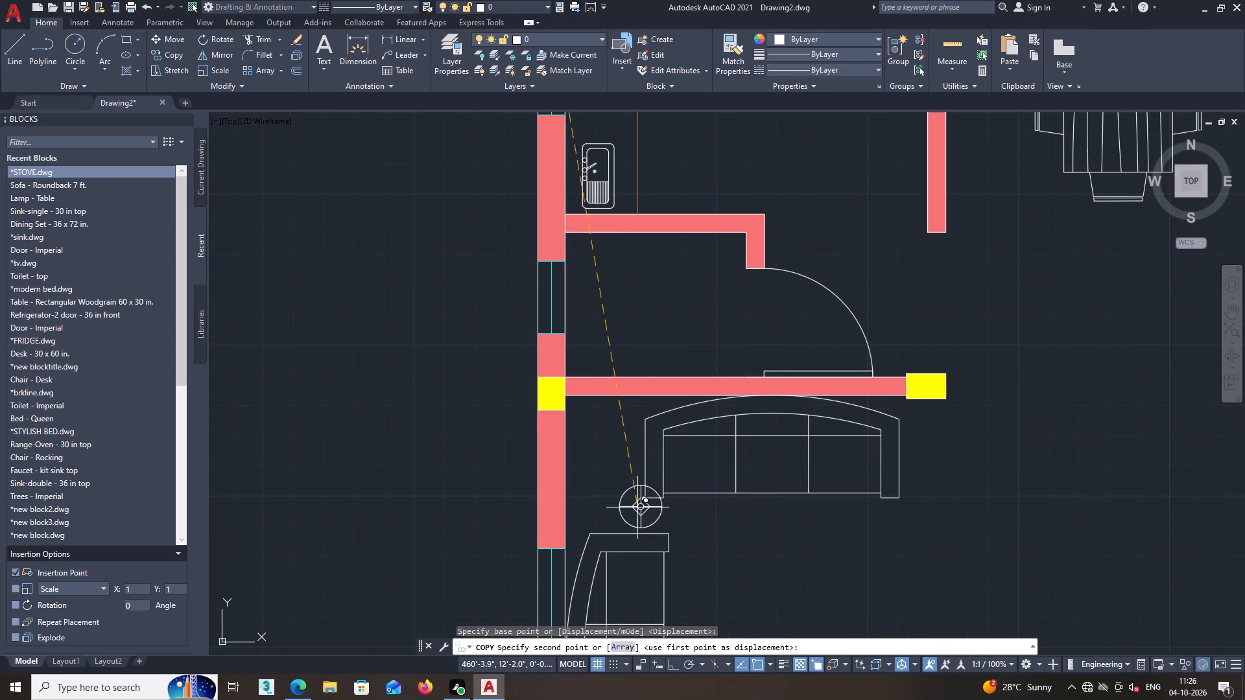
scroll(619, 475, "up", 1)
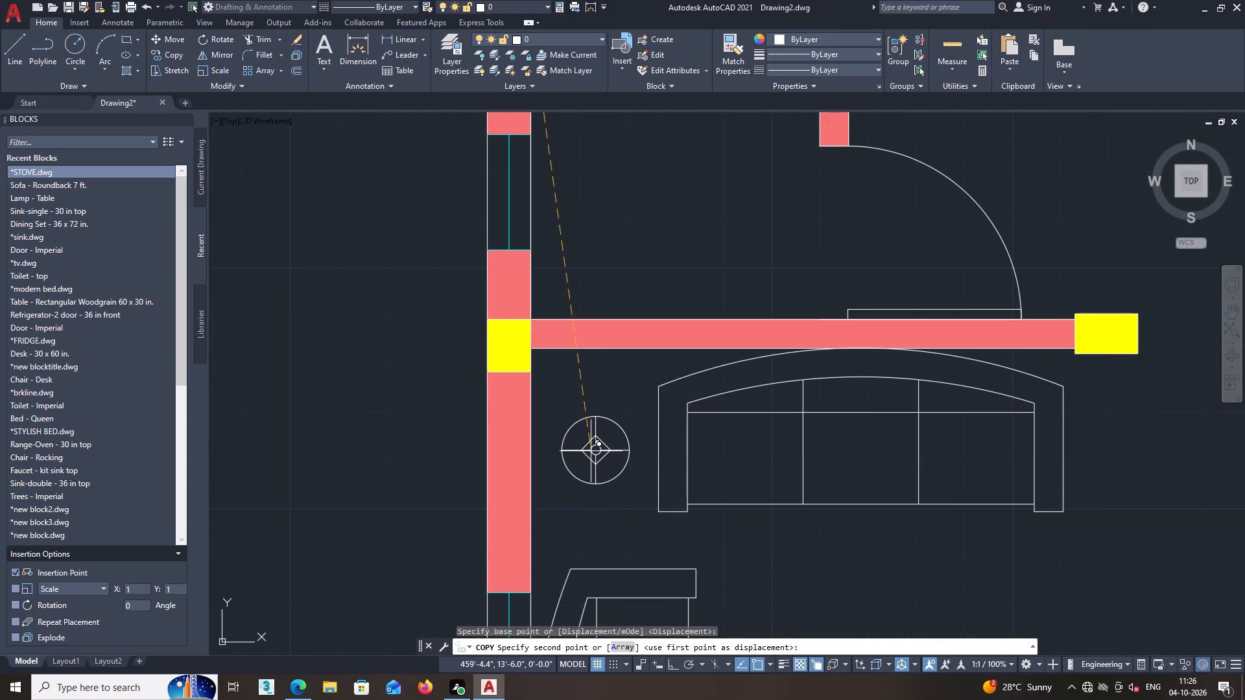
scroll(591, 451, "up", 2)
scroll(591, 451, "down", 2)
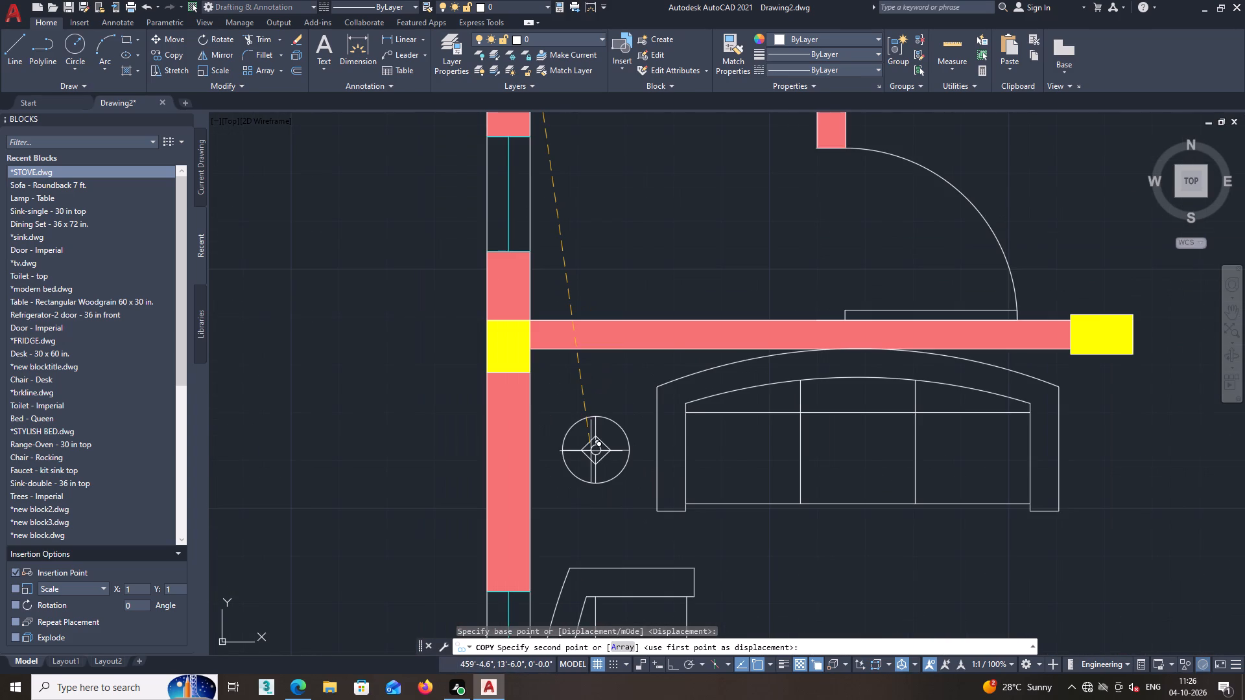
left_click(586, 452)
Place a second lamp copy on the other side of the upper sofa, level with the first, and finish copying.
middle_click_drag(1010, 426, 808, 435)
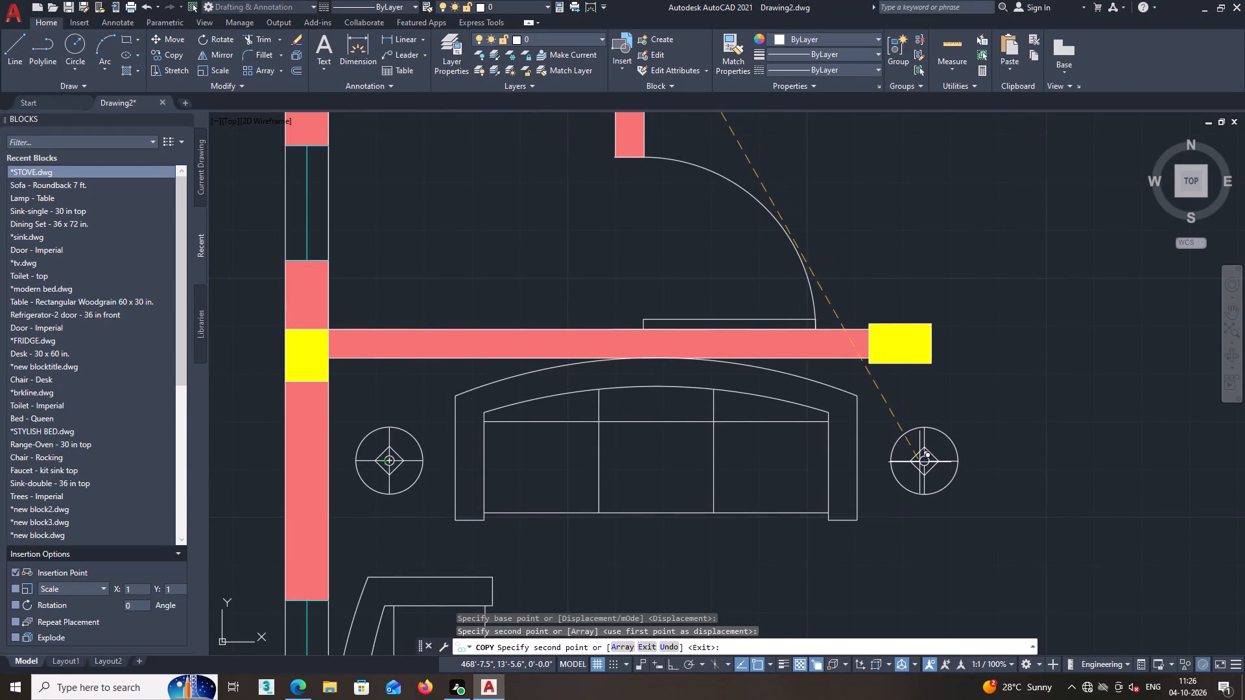
left_click(918, 453)
scroll(883, 506, "down", 2)
middle_click_drag(854, 519, 855, 476)
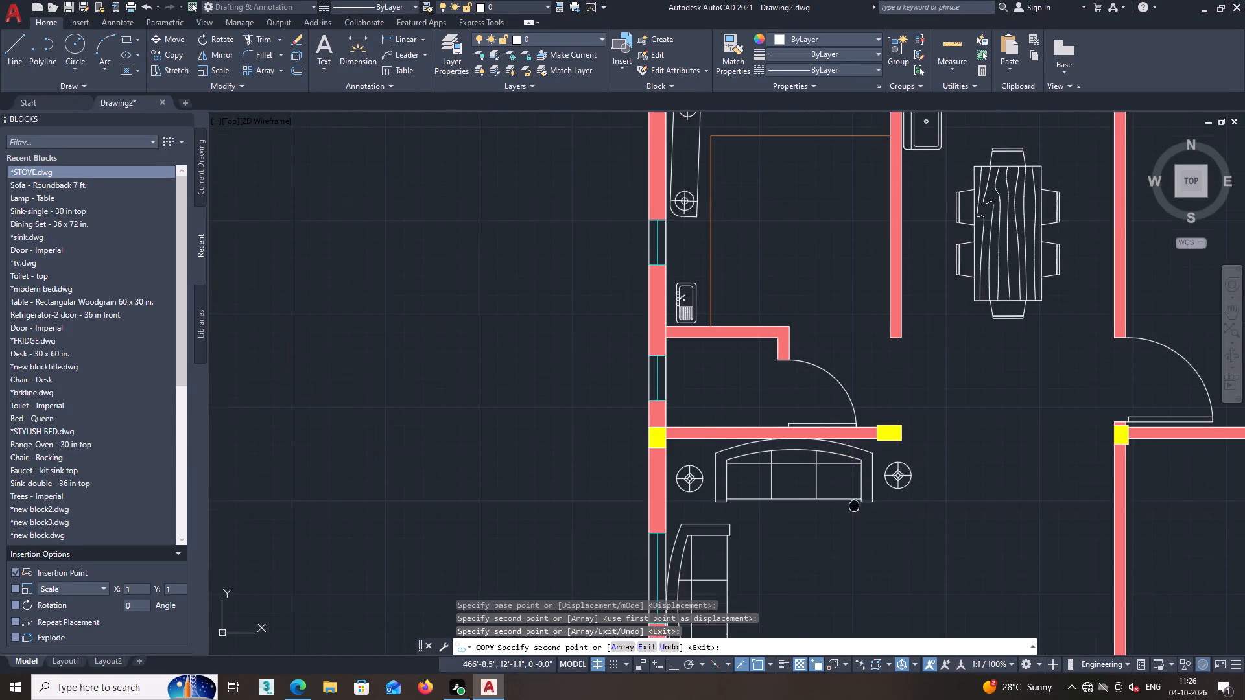
middle_click_drag(855, 476, 848, 390)
middle_click_drag(850, 436, 854, 378)
middle_click_drag(855, 430, 870, 363)
scroll(870, 395, "down", 1)
key("Escape")
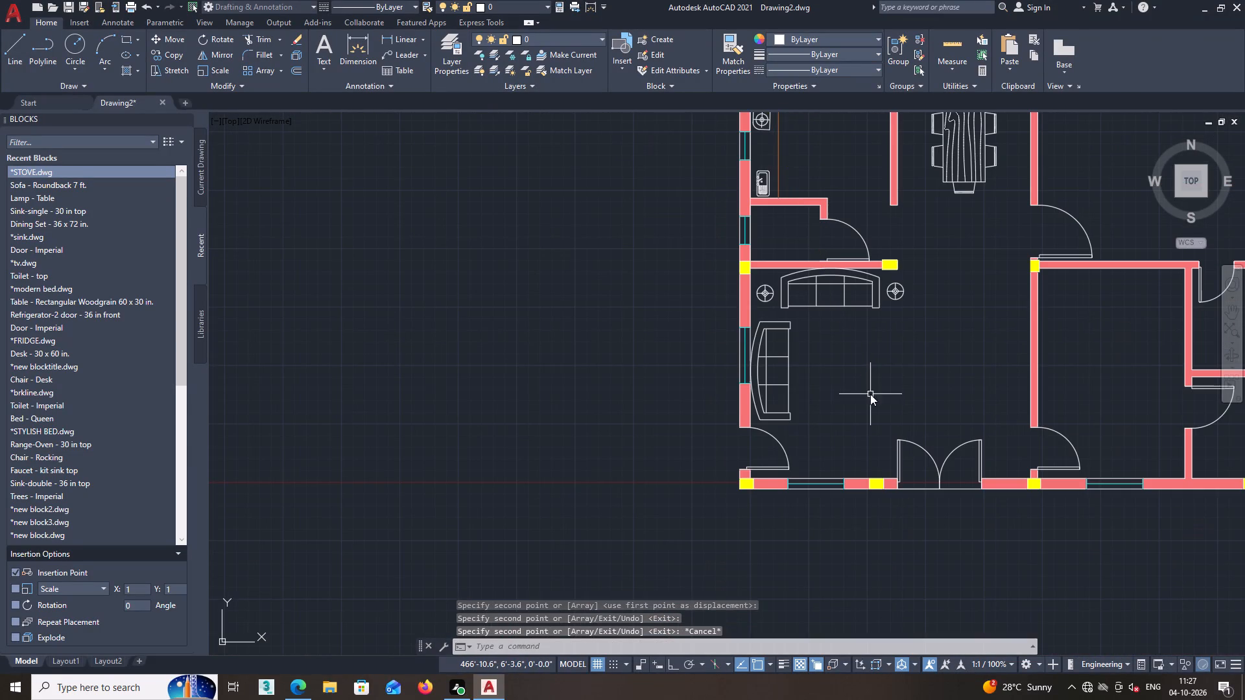
Draw a vertical line along the outer wall face across the door opening in the living room's left wall.
middle_click_drag(881, 410, 831, 412)
scroll(834, 409, "down", 2)
middle_click_drag(840, 414, 714, 463)
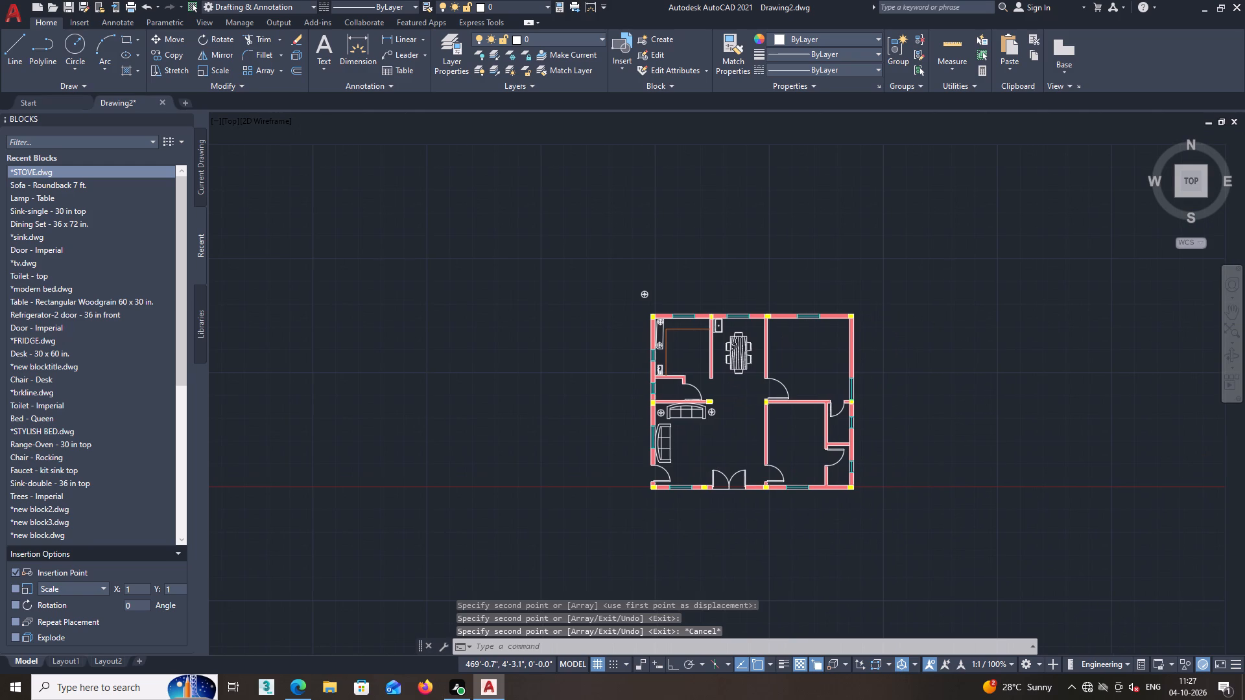
scroll(664, 474, "up", 2)
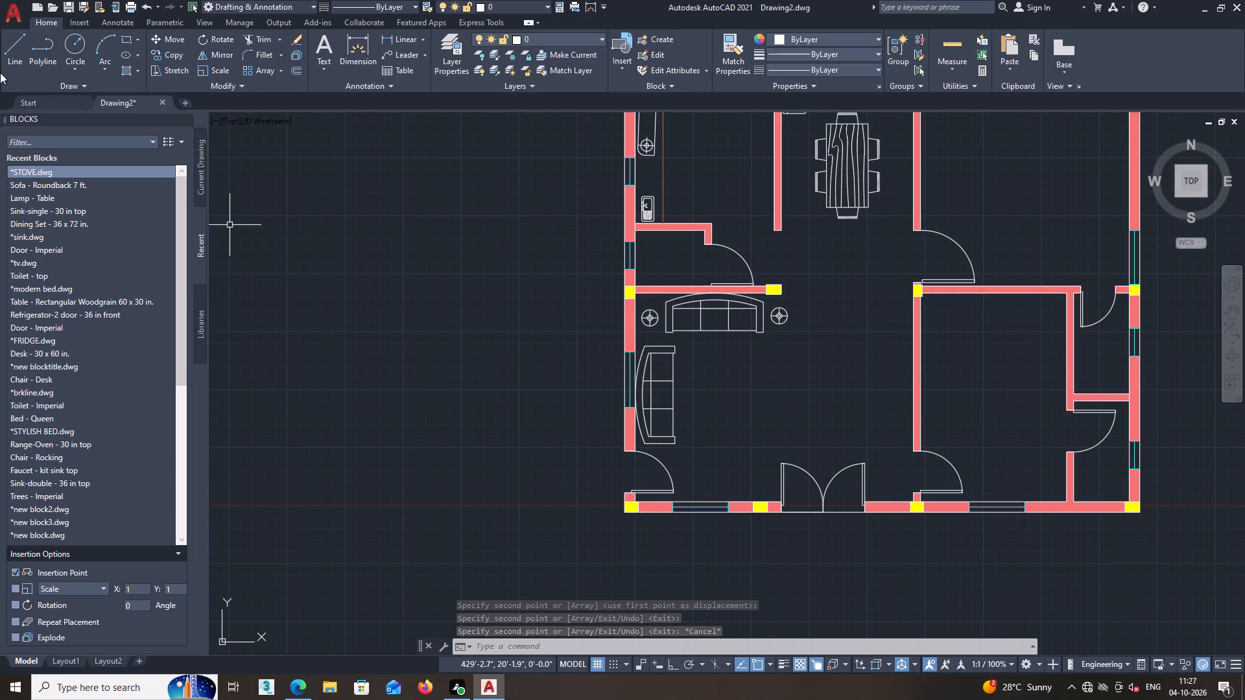
left_click(17, 41)
scroll(596, 487, "up", 2)
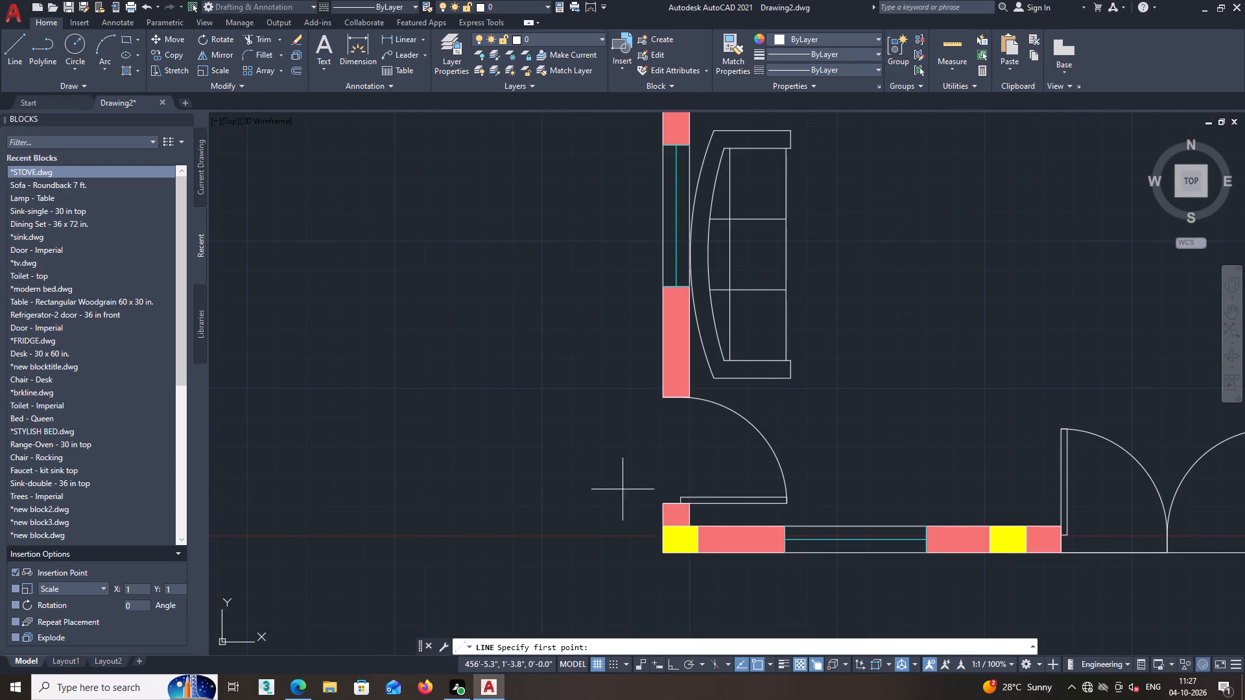
left_click(662, 504)
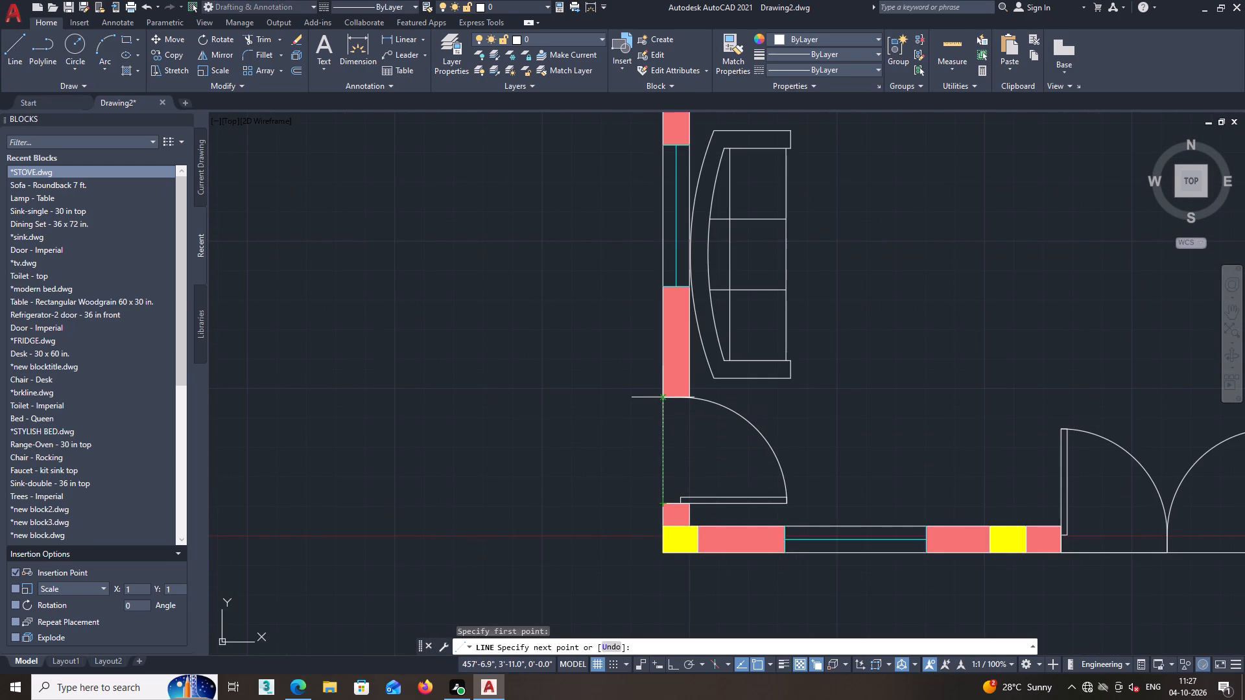
left_click(662, 398)
key("Escape")
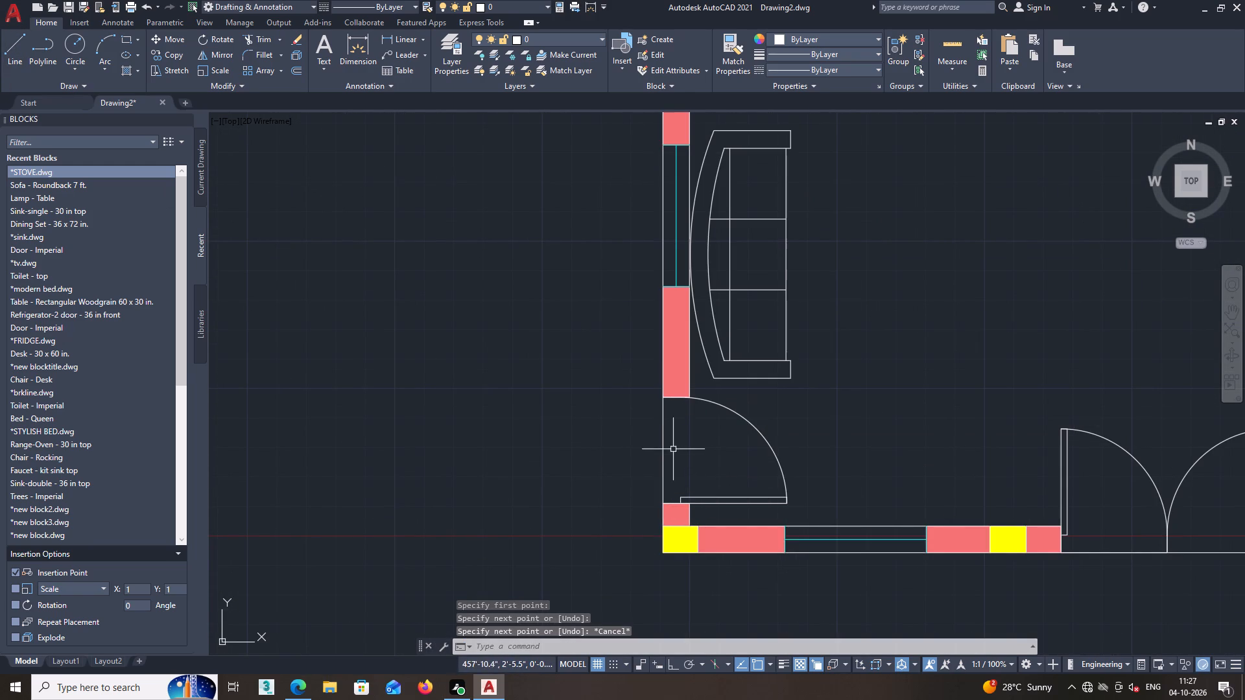
Change the color of the new door-opening line to green.
left_click(662, 465)
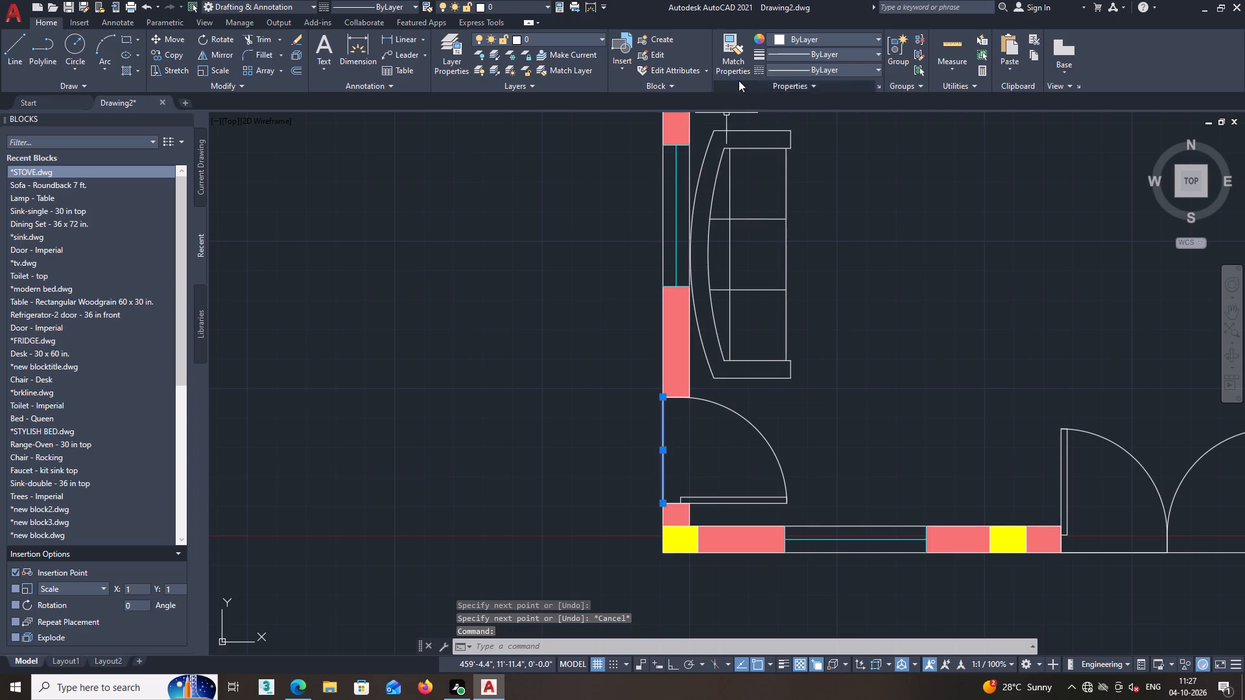
left_click(777, 39)
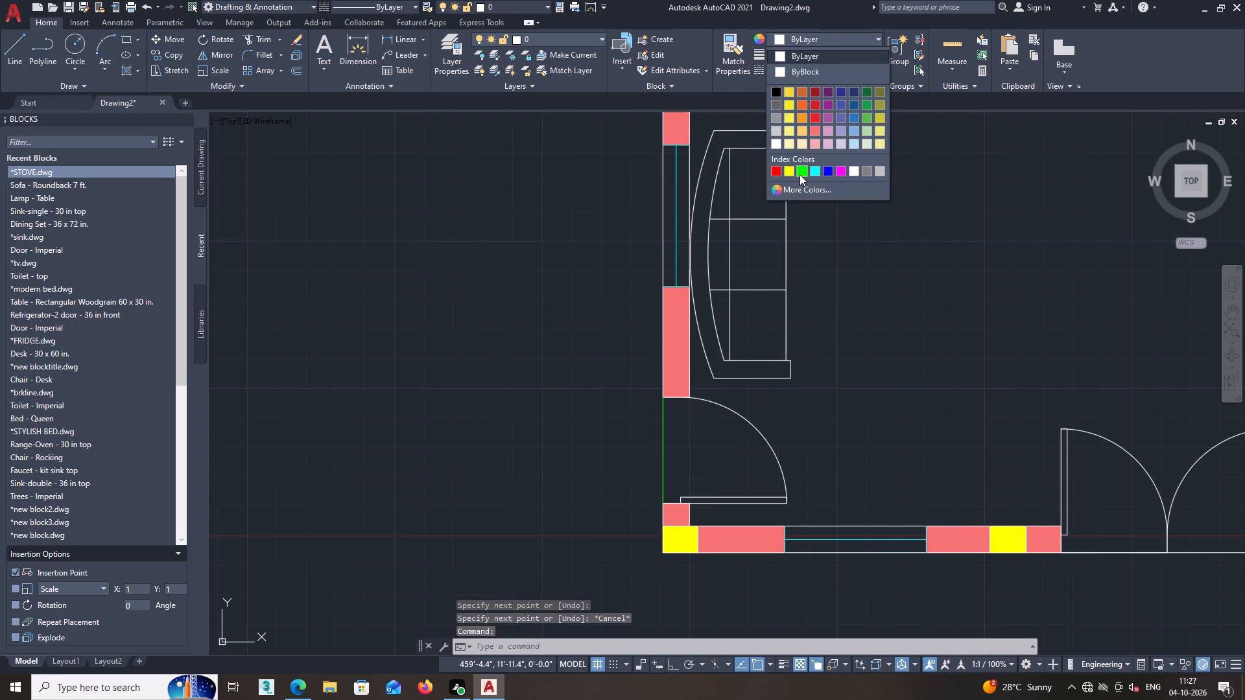
left_click(800, 174)
key("Escape")
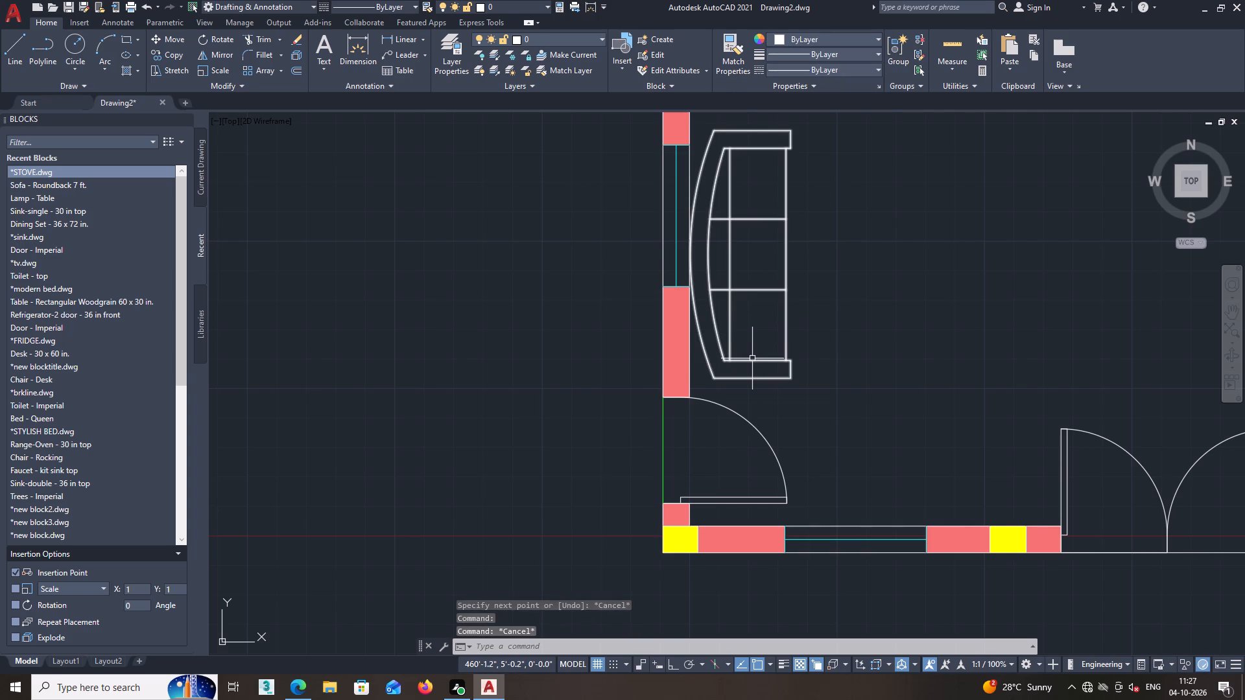
Insert the FRIDGE.dwg block in the empty area to the left of the floor plan.
scroll(682, 425, "down", 1)
middle_click_drag(681, 437, 665, 440)
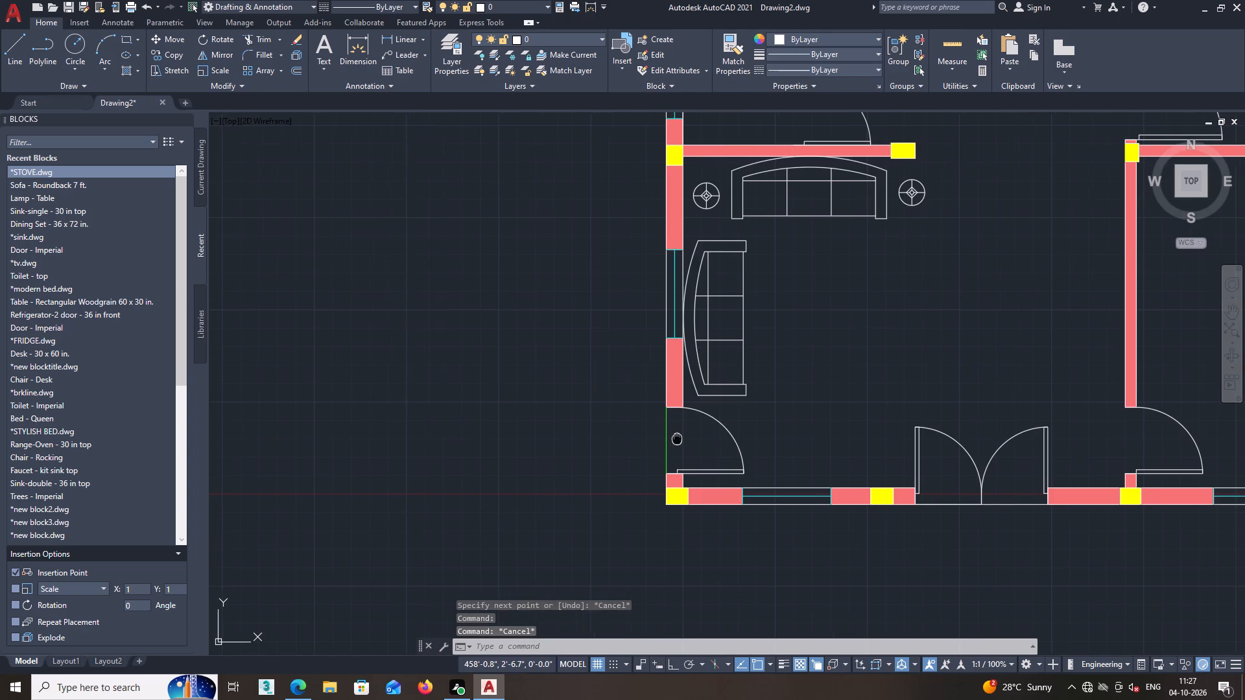
middle_click_drag(665, 440, 647, 443)
scroll(702, 425, "down", 1)
middle_click_drag(733, 378, 673, 420)
scroll(700, 418, "down", 1)
middle_click_drag(724, 405, 653, 433)
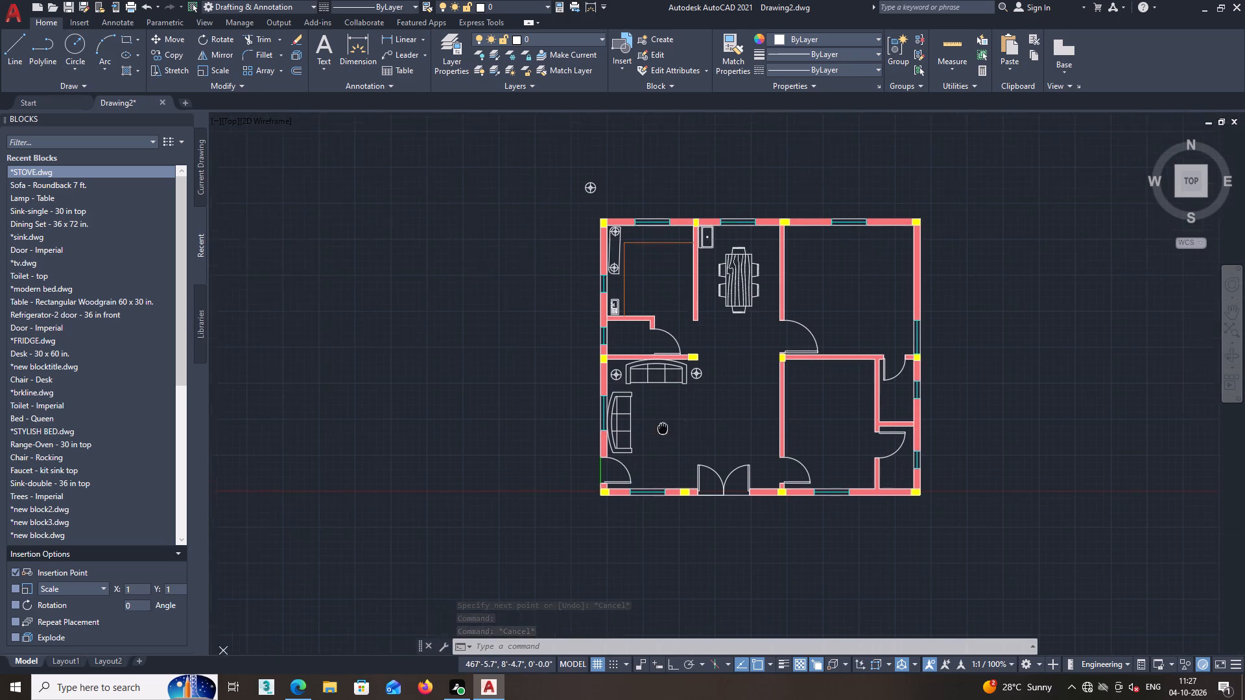
middle_click_drag(653, 433, 639, 480)
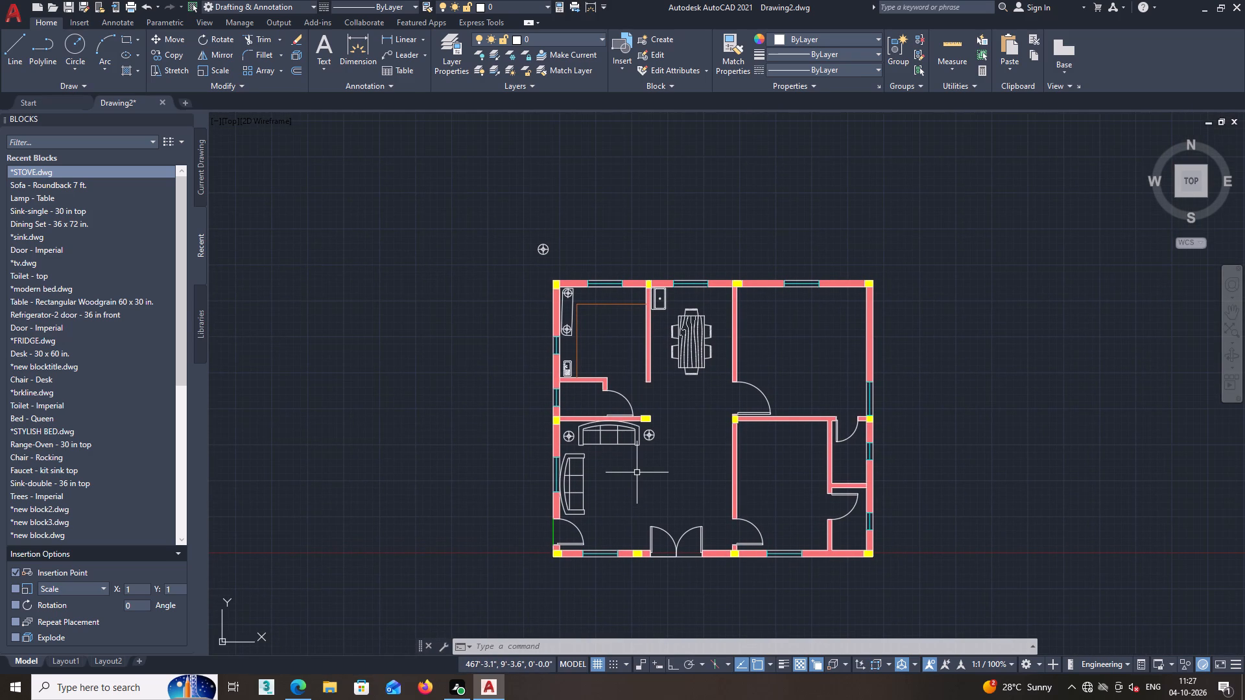
scroll(624, 365, "up", 1)
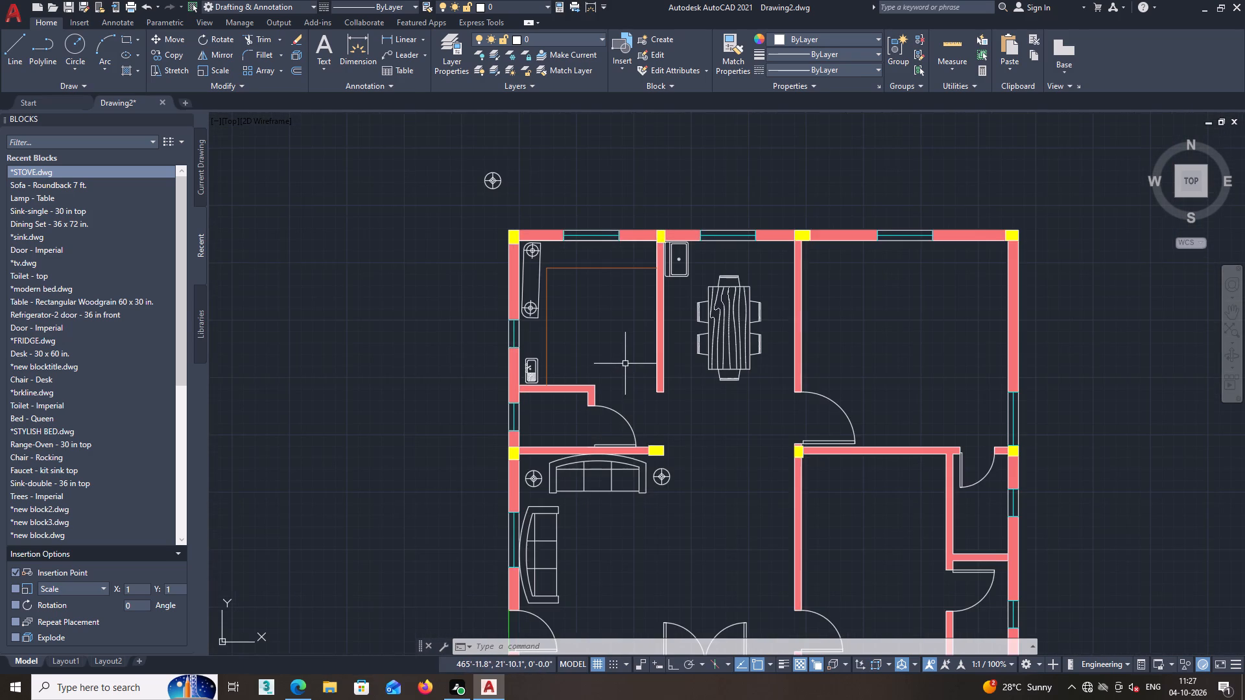
middle_click_drag(626, 364, 654, 428)
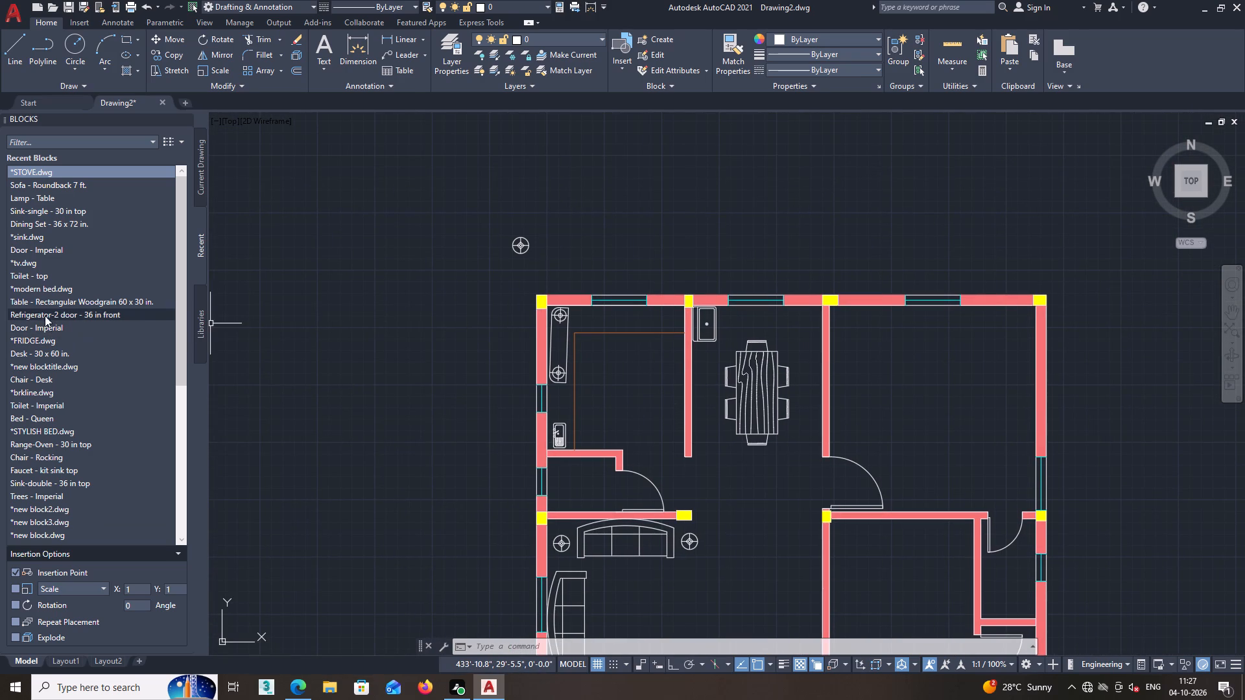
left_click(34, 340)
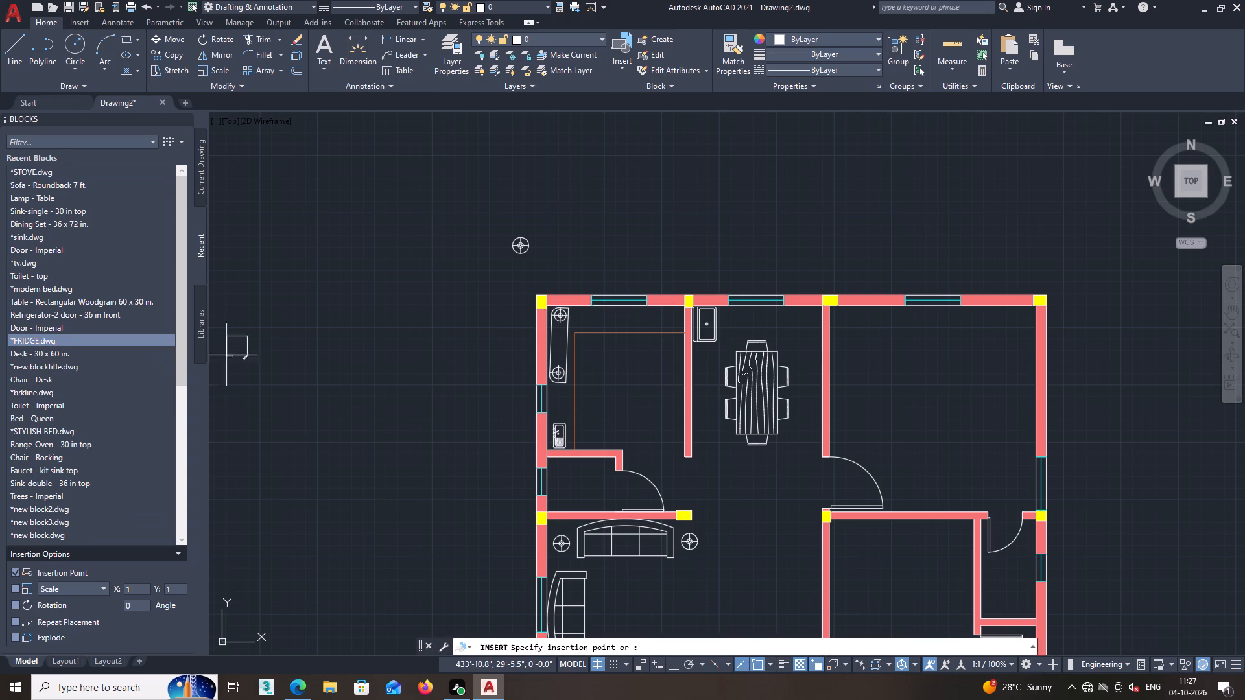
left_click(378, 371)
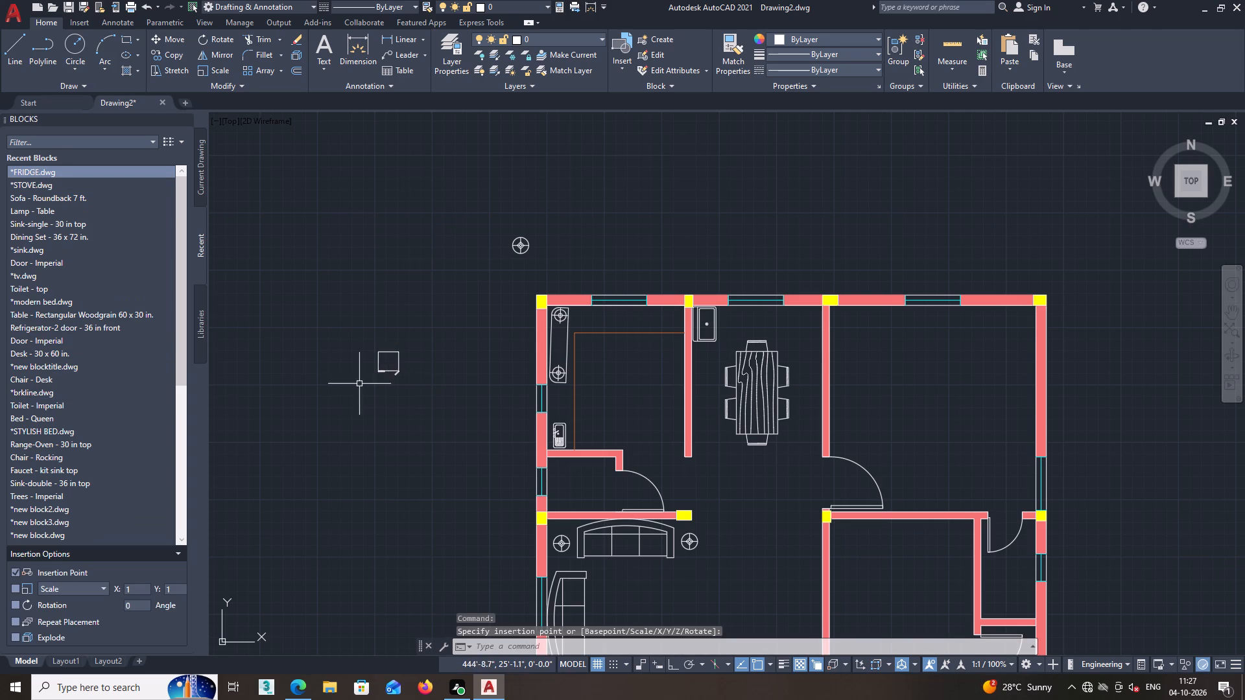
Rotate the fridge 90° clockwise about its center with Ortho mode on, so its door faces left.
scroll(410, 375, "up", 1)
left_click(410, 377)
left_click(304, 316)
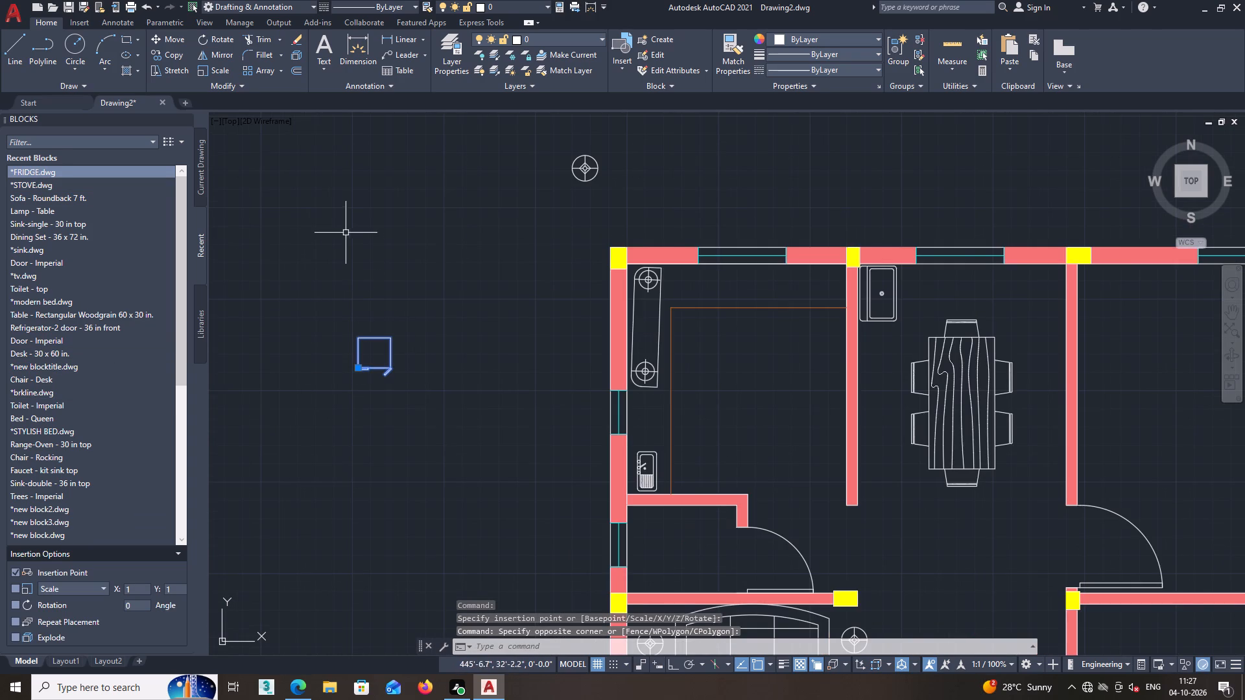
right_click(401, 332)
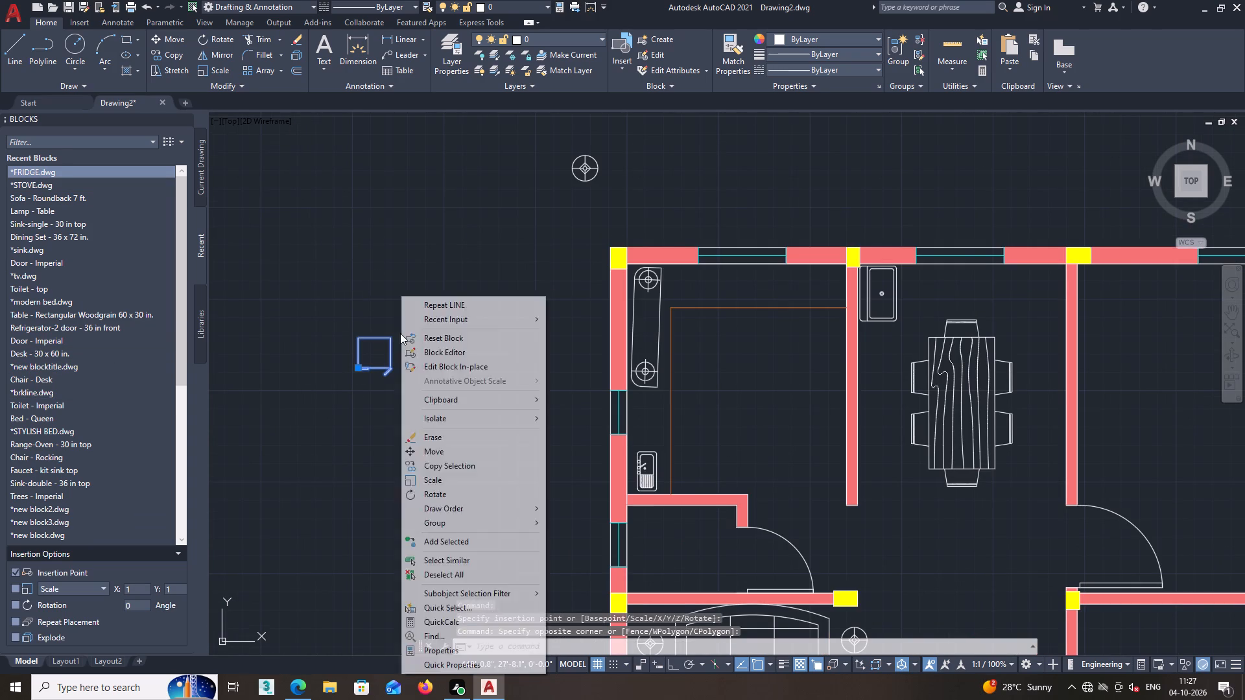
left_click(449, 494)
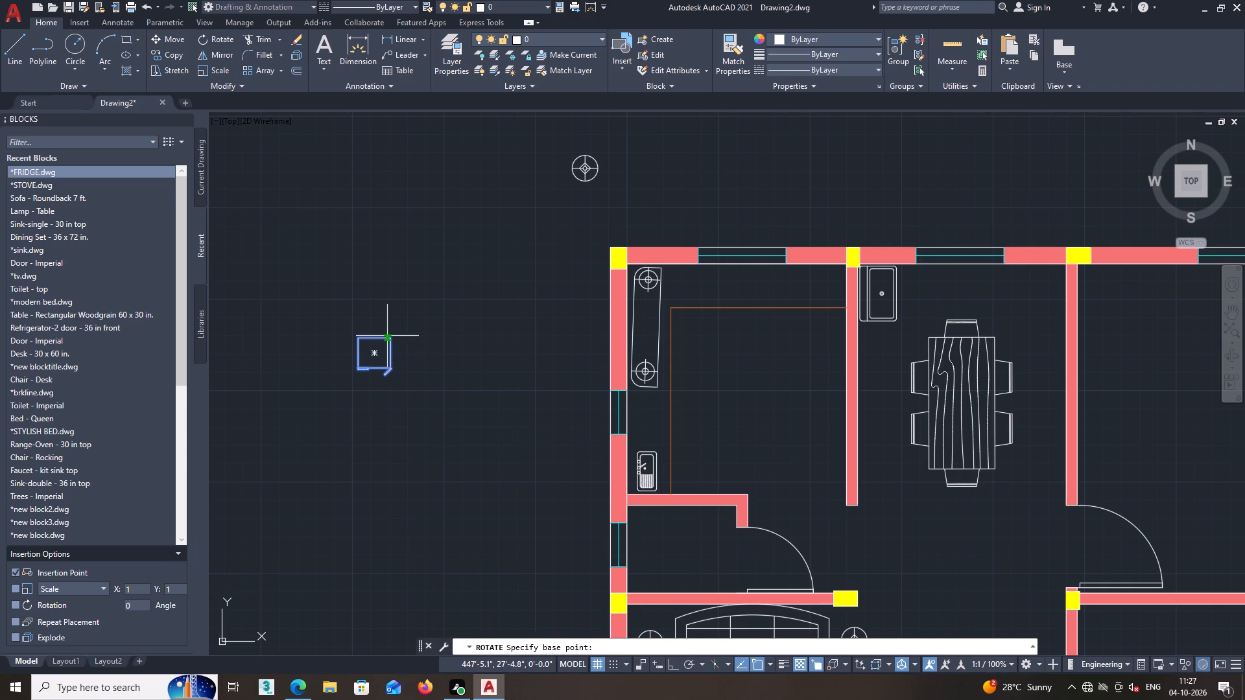
left_click(374, 355)
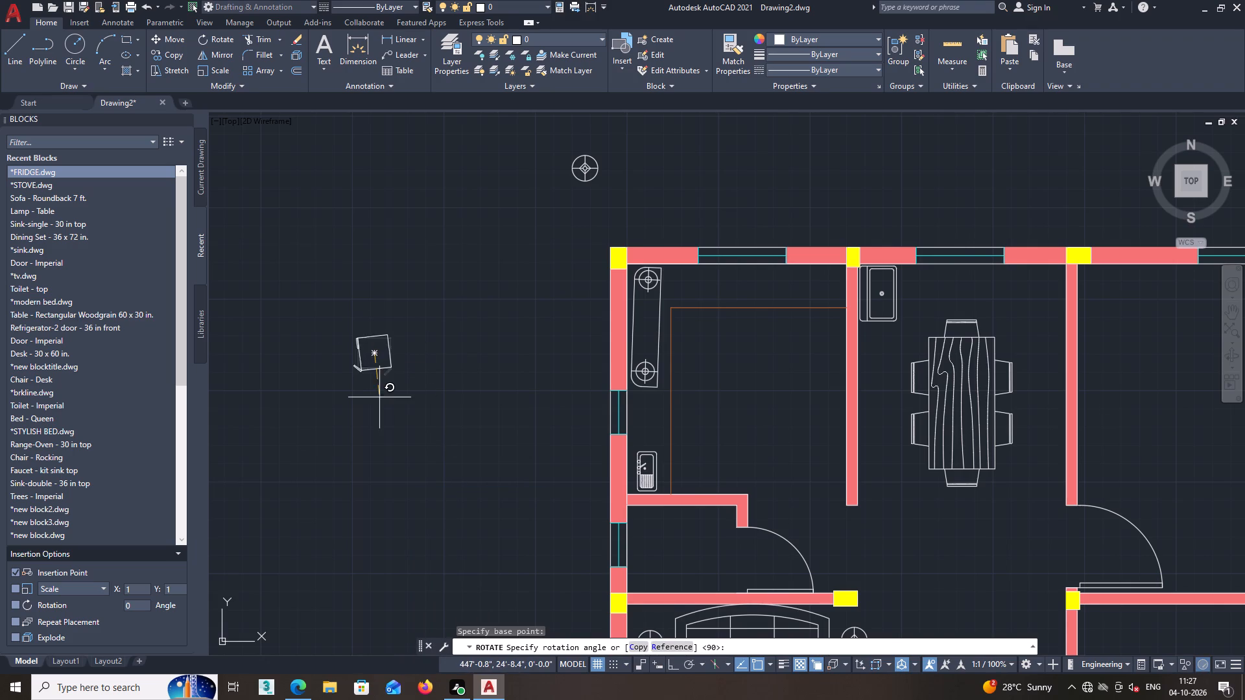
key("F8")
left_click(380, 405)
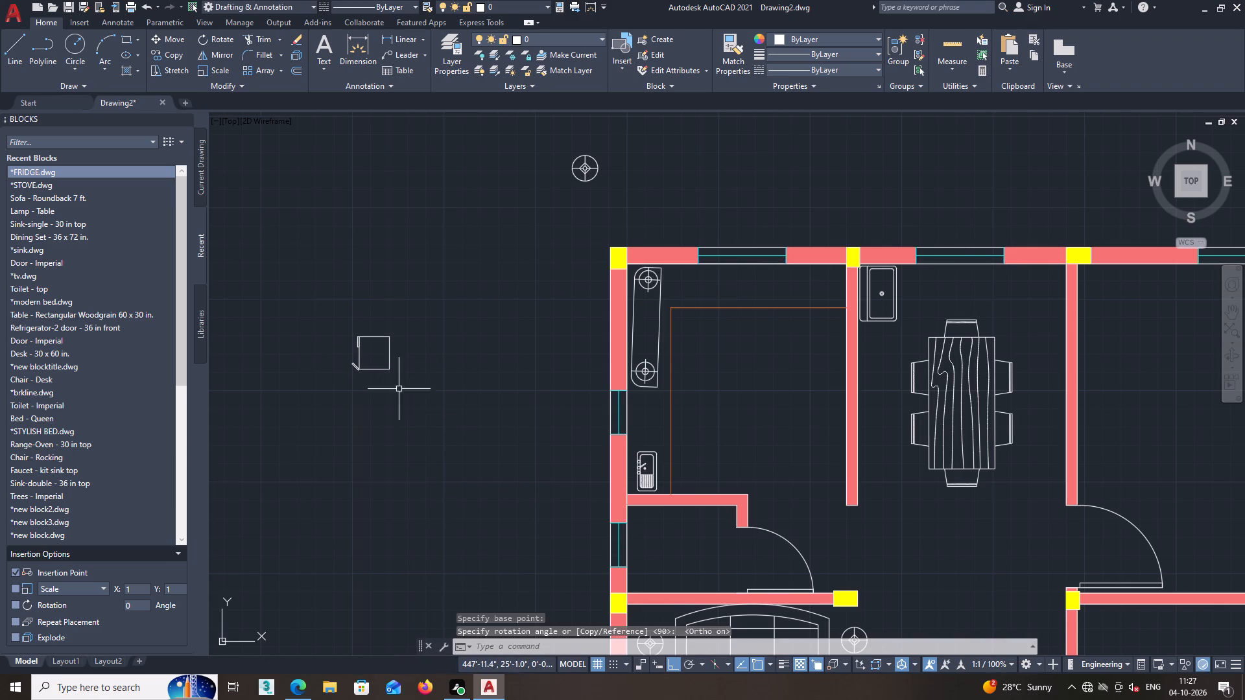
Copy the rotated fridge into the kitchen with its back against the right wall, turning Ortho mode off.
left_click(415, 384)
left_click(346, 322)
right_click(362, 314)
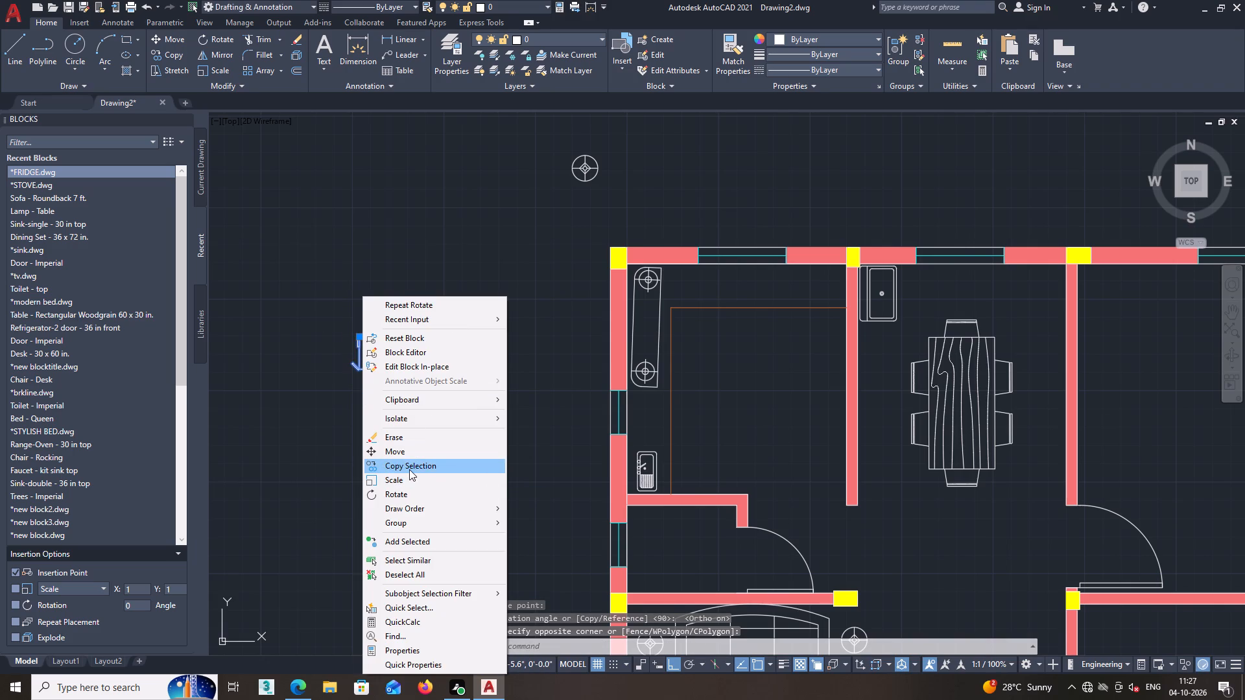
left_click(409, 466)
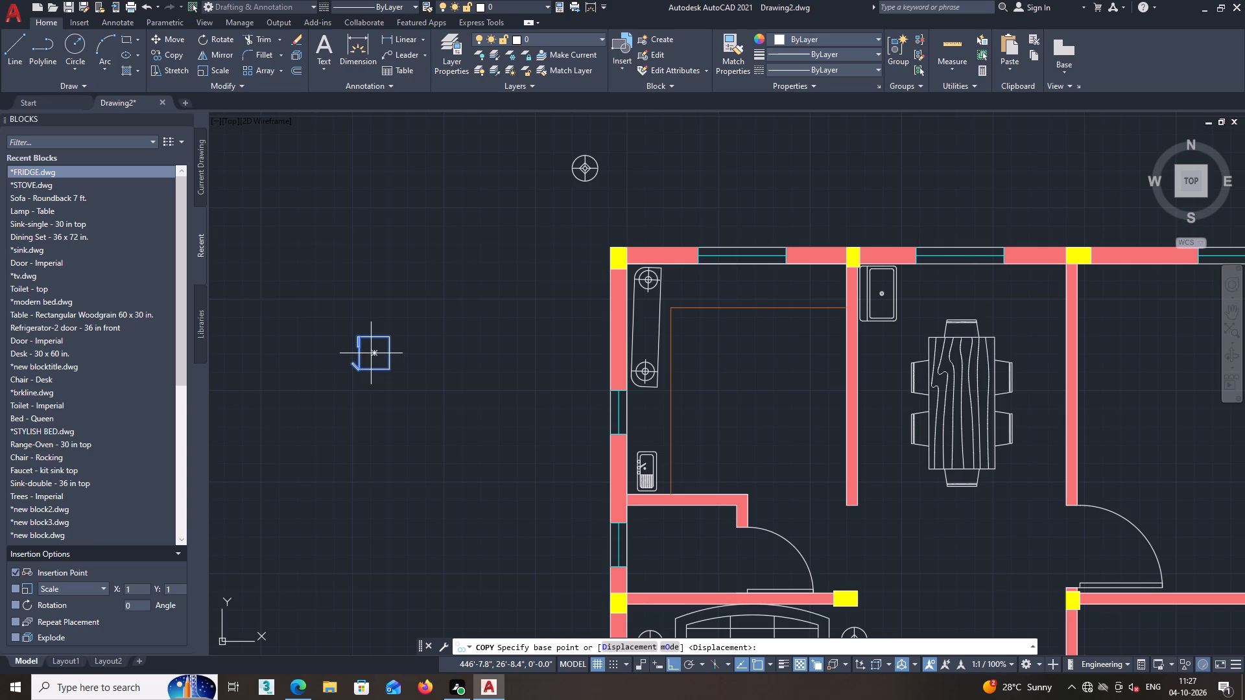
left_click(373, 353)
key("F8")
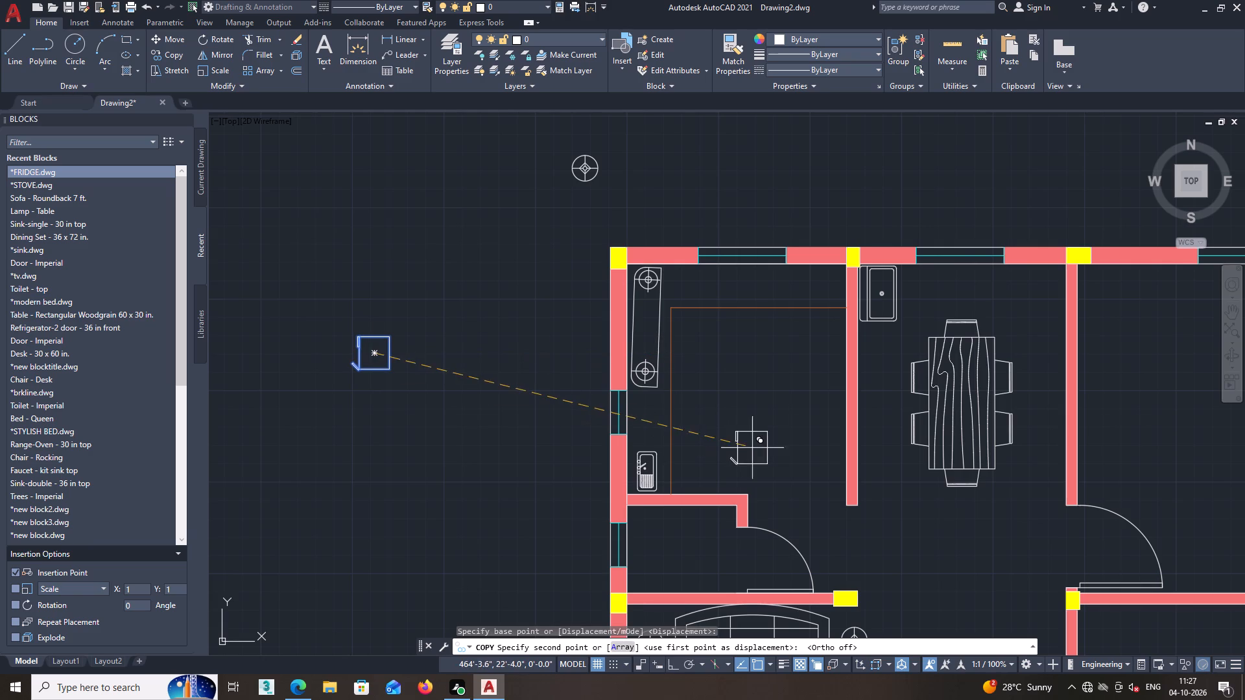
middle_click_drag(759, 449, 731, 444)
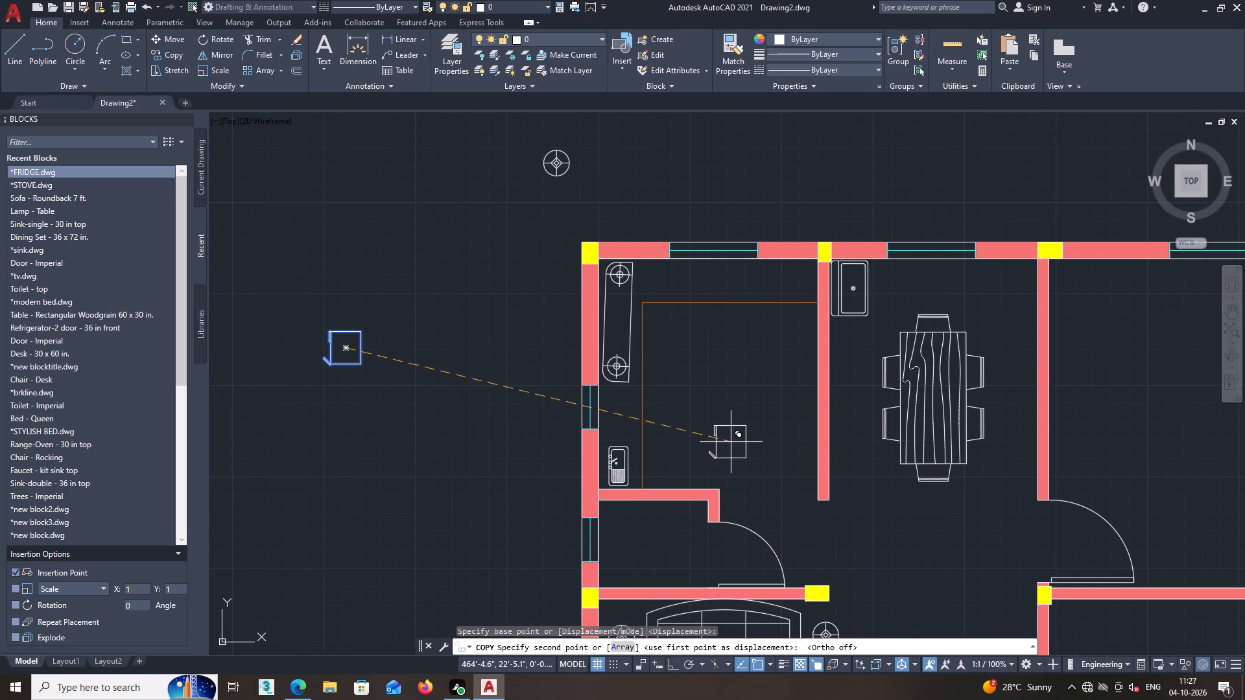
middle_click_drag(739, 437, 699, 448)
scroll(718, 437, "up", 1)
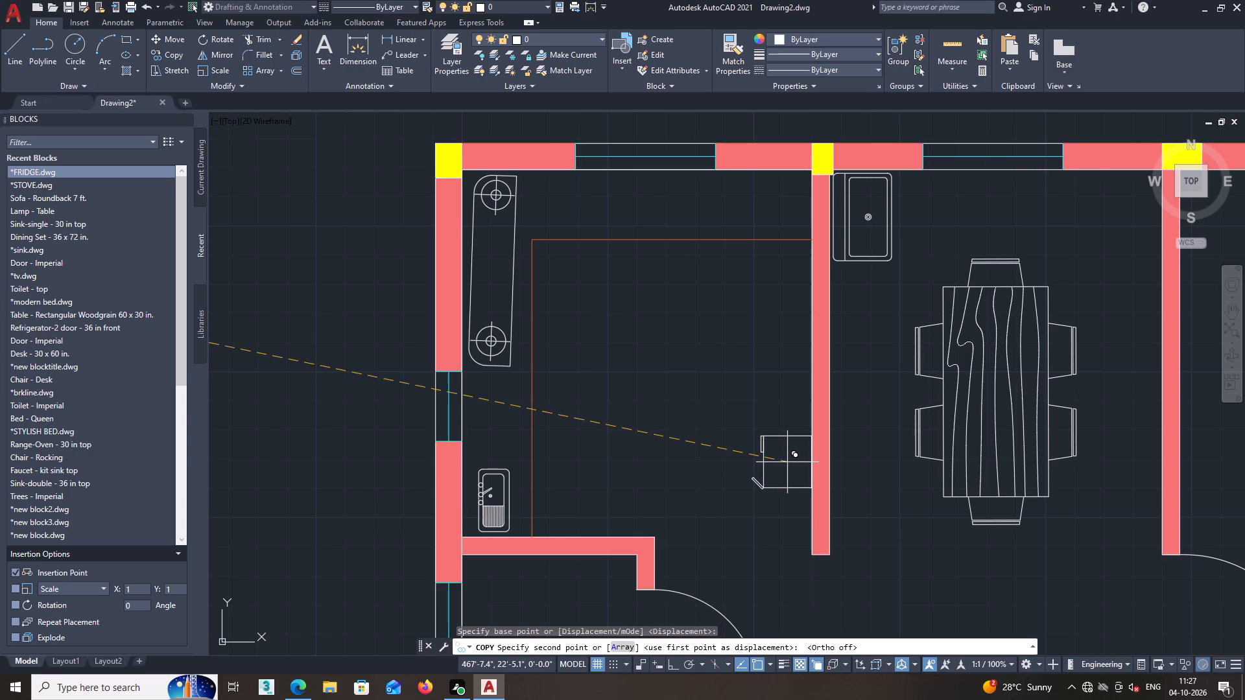
left_click(787, 462)
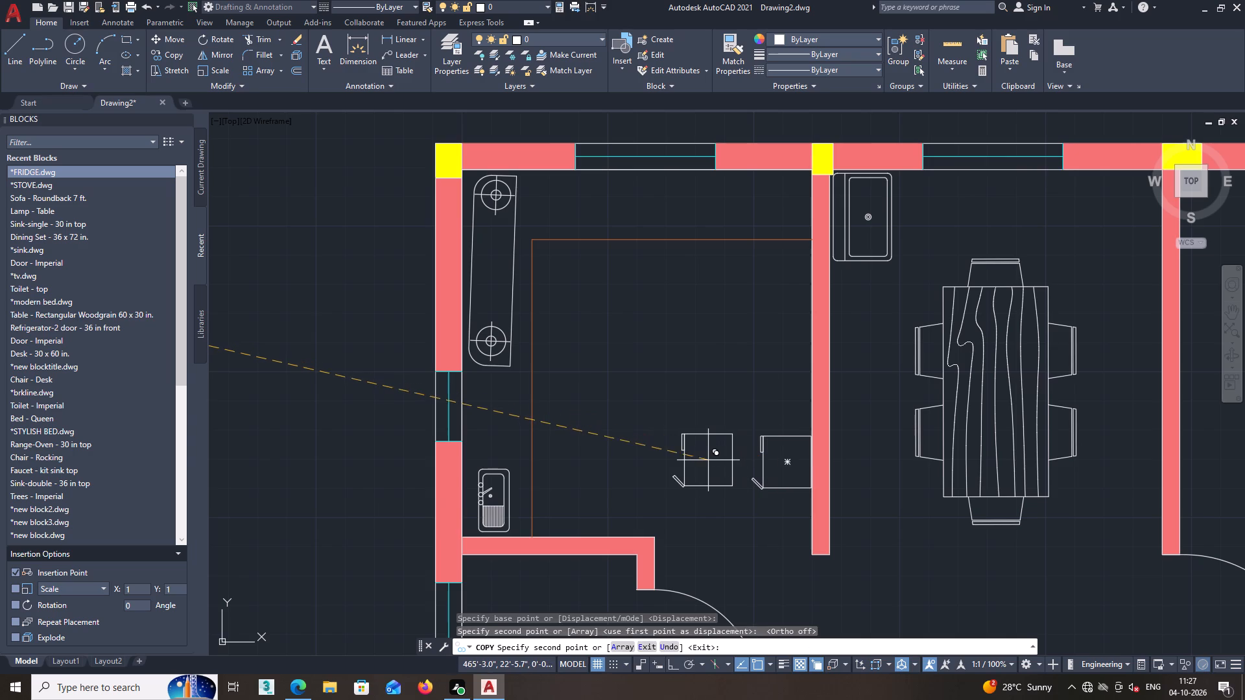
key("Escape")
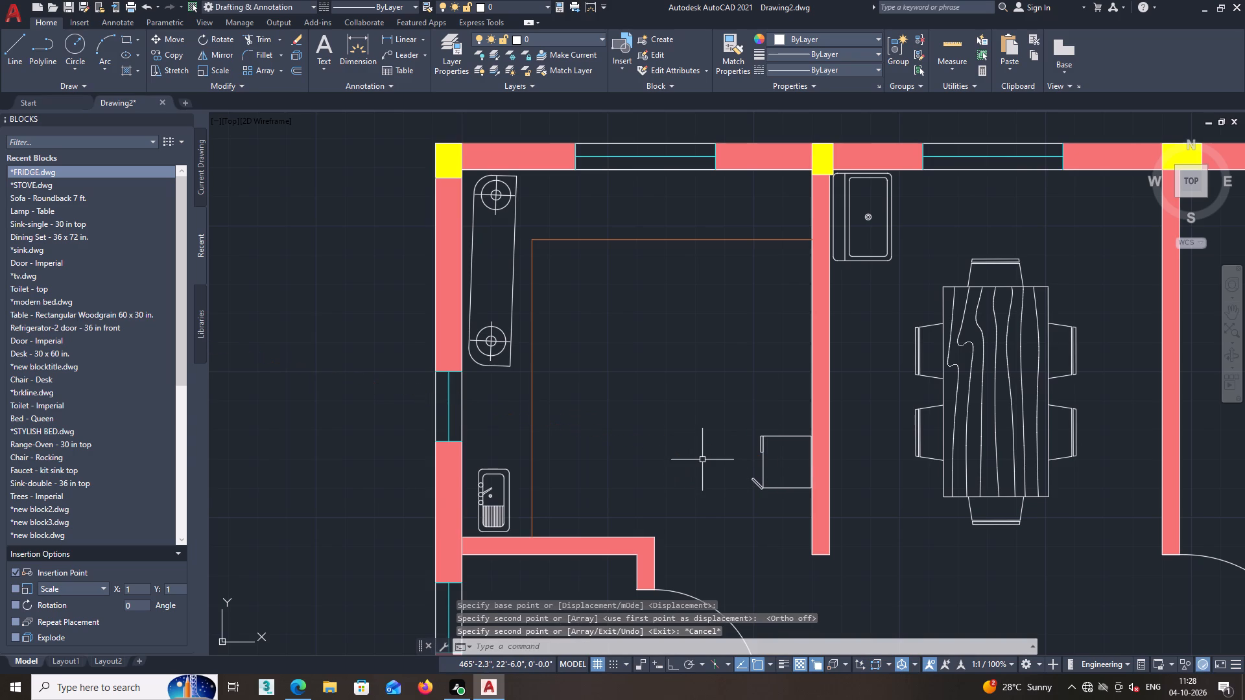
Delete the leftover original fridge in the empty area to the left of the floor plan.
scroll(703, 464, "down", 1)
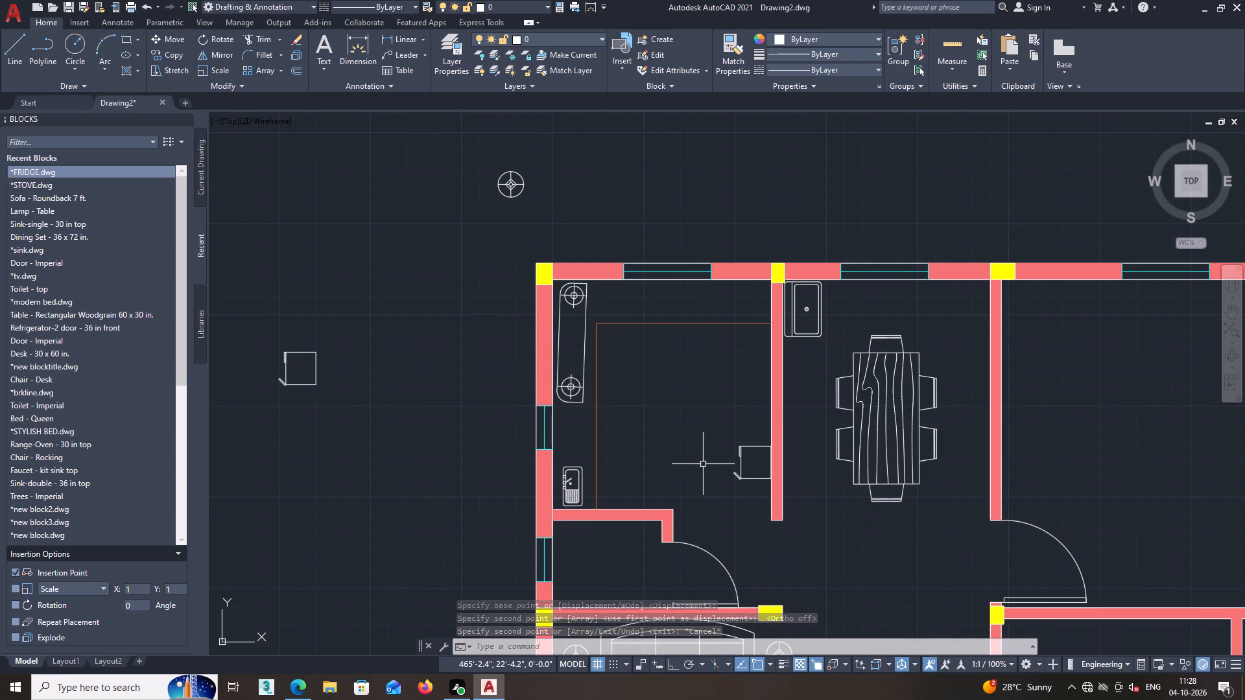
scroll(707, 465, "down", 1)
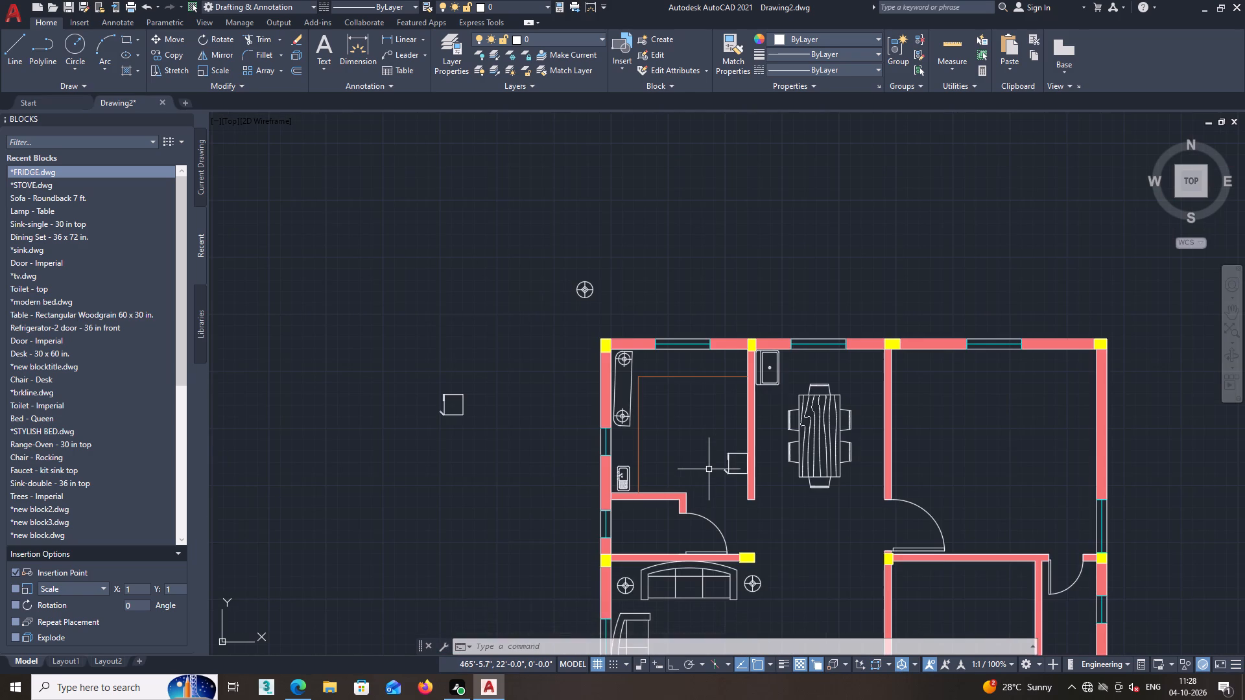
middle_click_drag(709, 469, 676, 507)
middle_click_drag(459, 484, 480, 504)
scroll(478, 504, "up", 1)
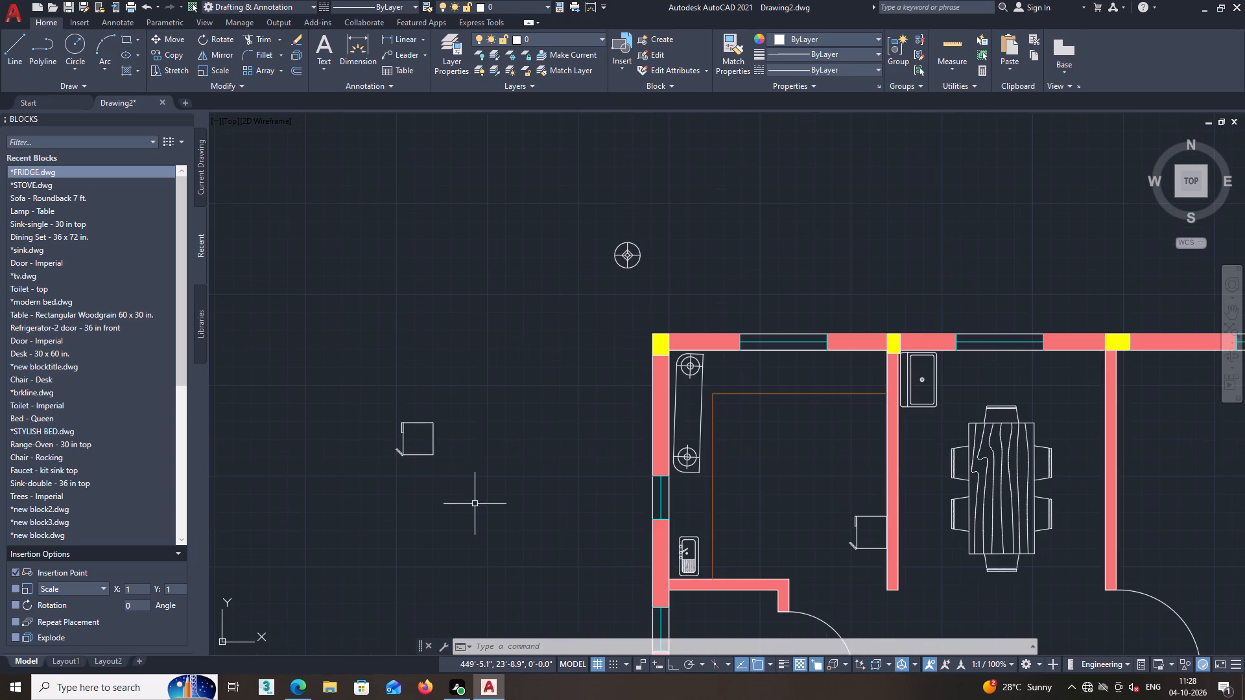
left_click(474, 504)
left_click(377, 419)
key("Delete")
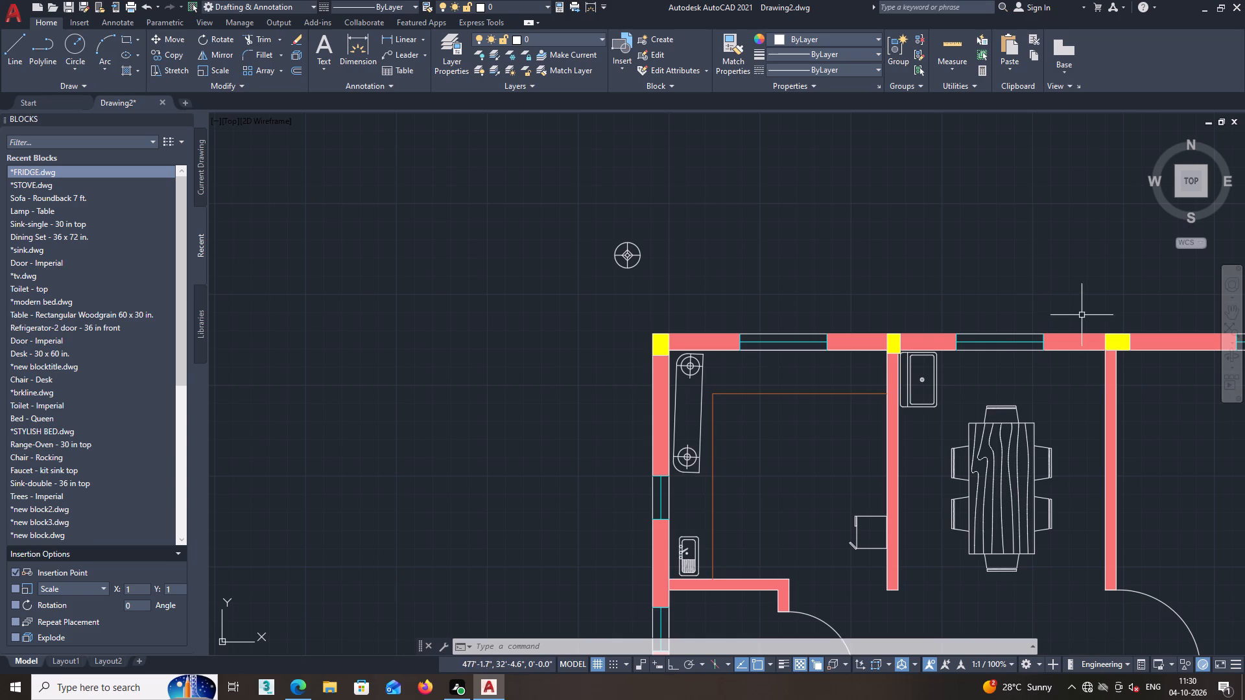
Look over the whole floor plan and the furniture placed in its rooms.
scroll(1003, 325, "down", 2)
middle_click_drag(1000, 329, 929, 274)
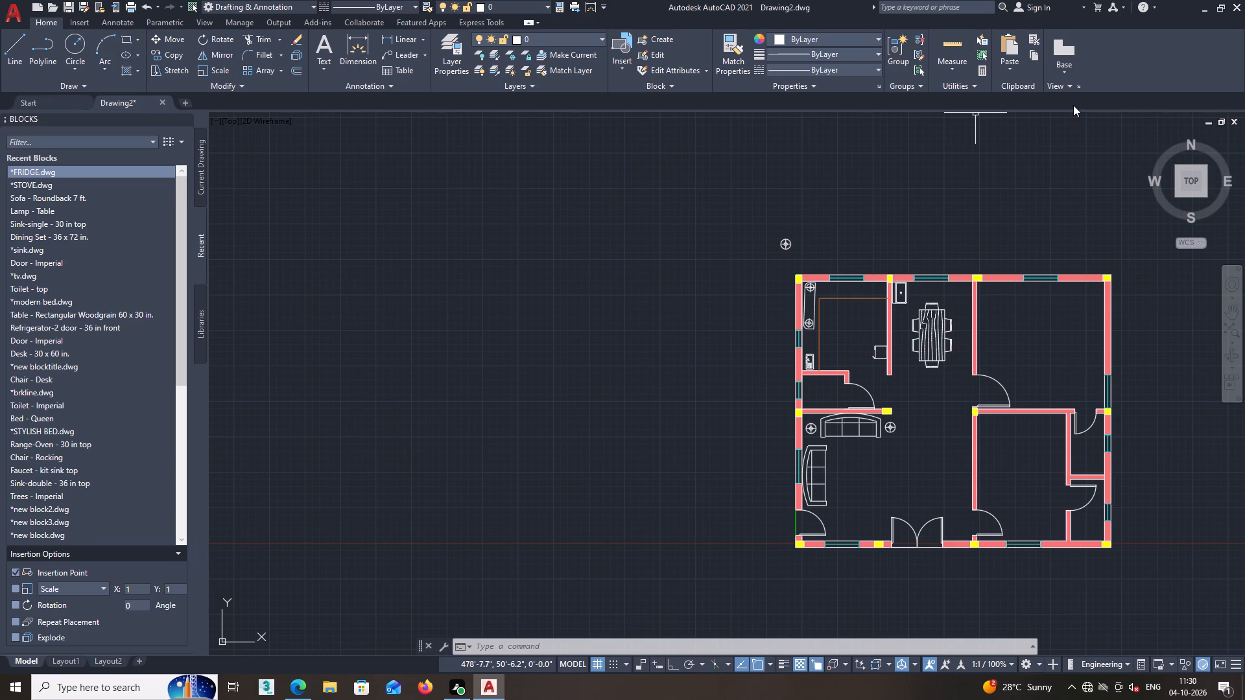
middle_click_drag(905, 235, 761, 237)
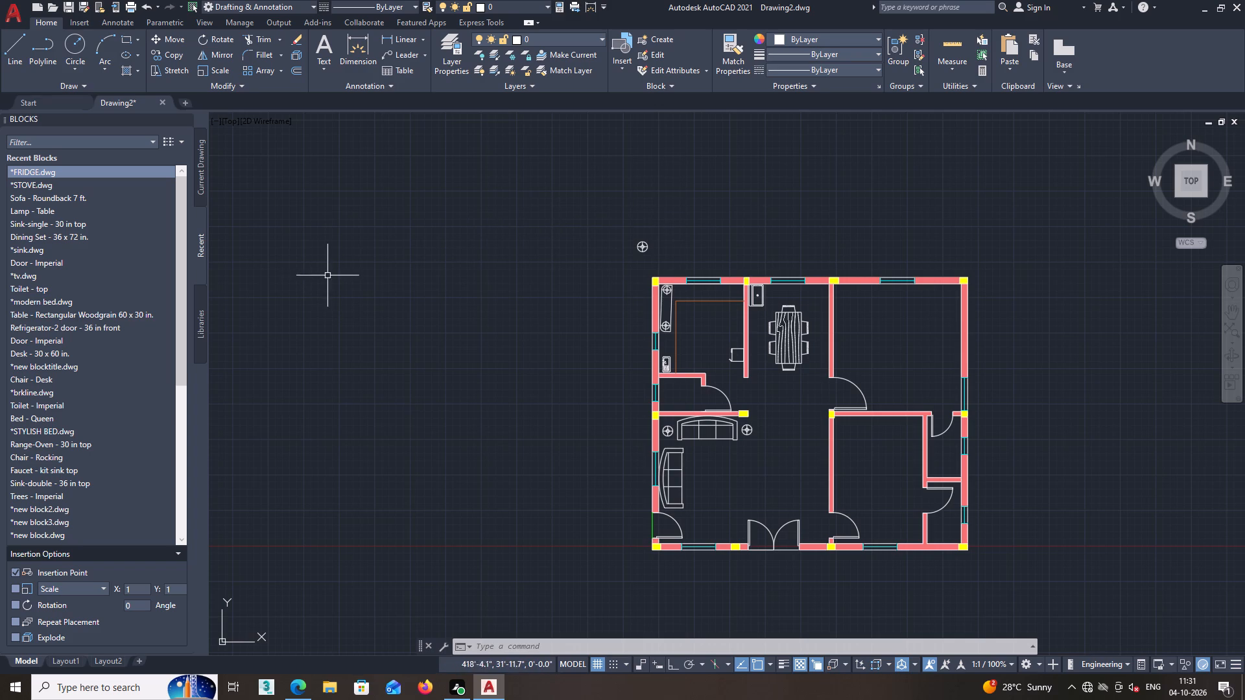
middle_click_drag(610, 283, 600, 342)
scroll(602, 339, "down", 1)
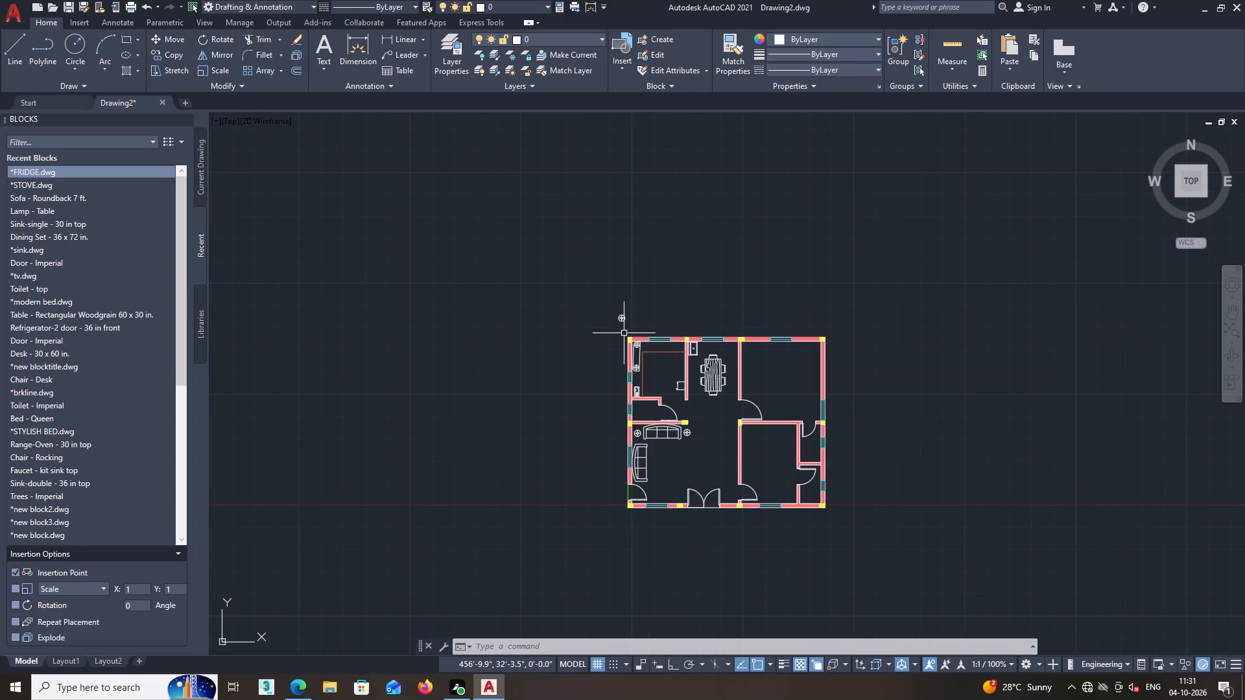
middle_click_drag(624, 332, 575, 339)
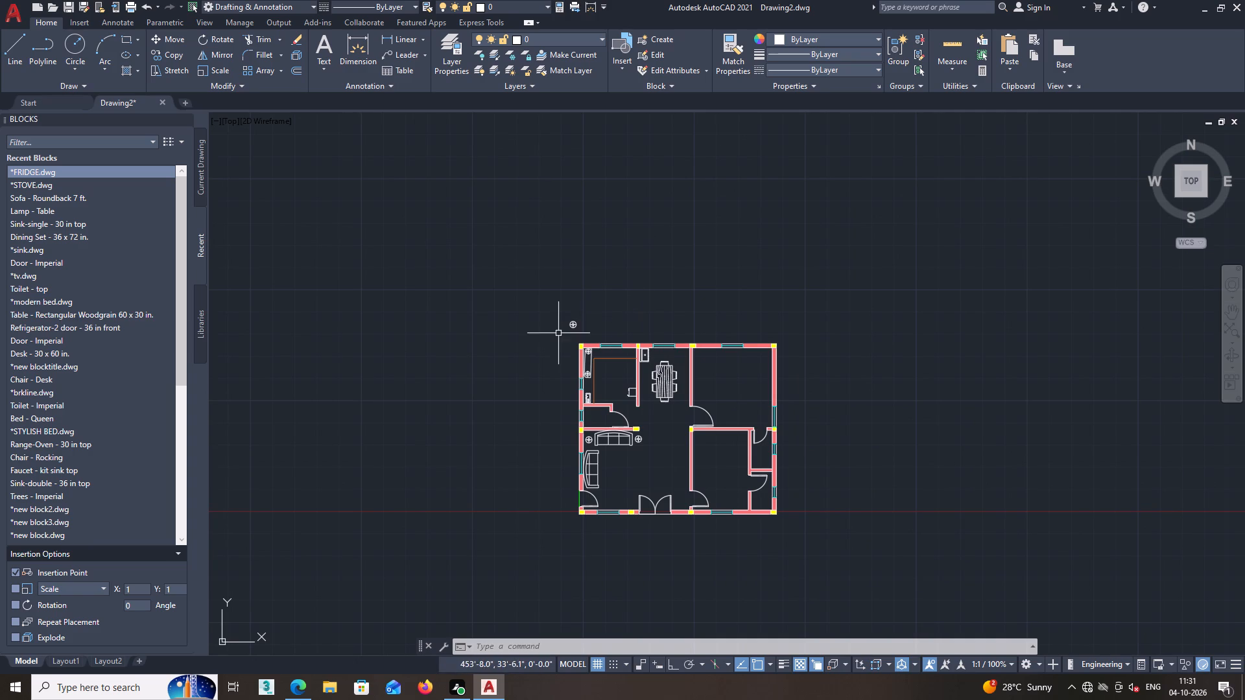
scroll(591, 329, "up", 1)
middle_click_drag(587, 338, 524, 312)
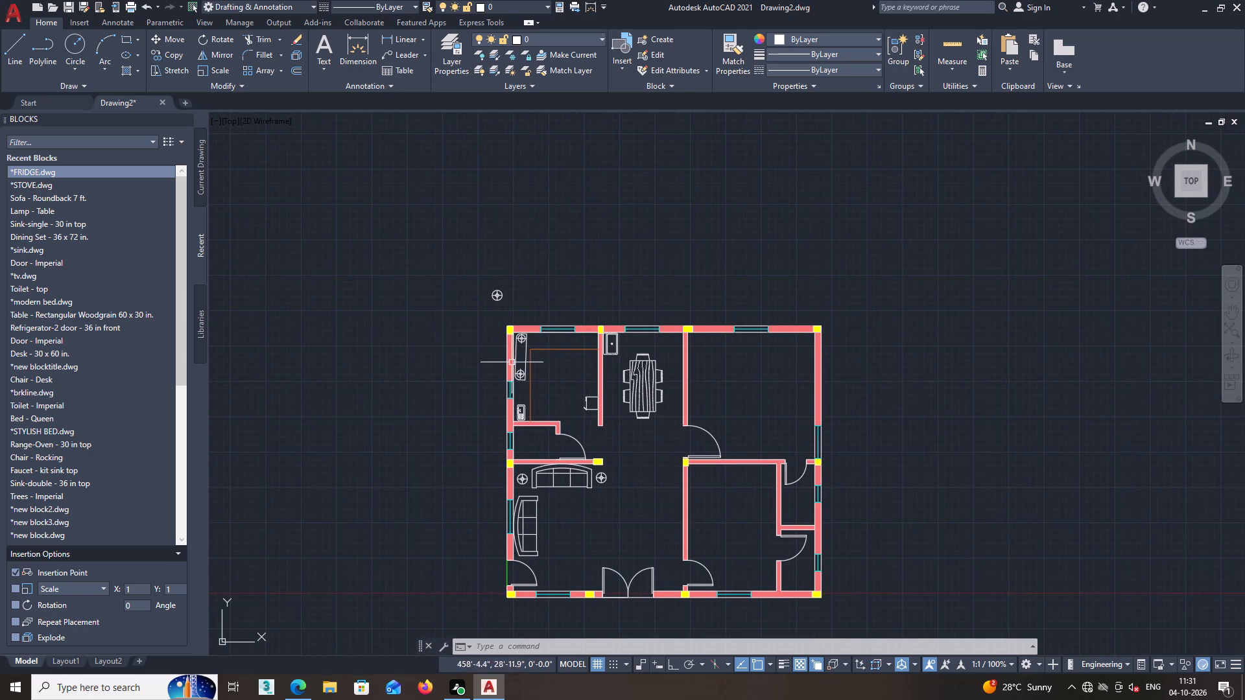
middle_click_drag(529, 422, 517, 388)
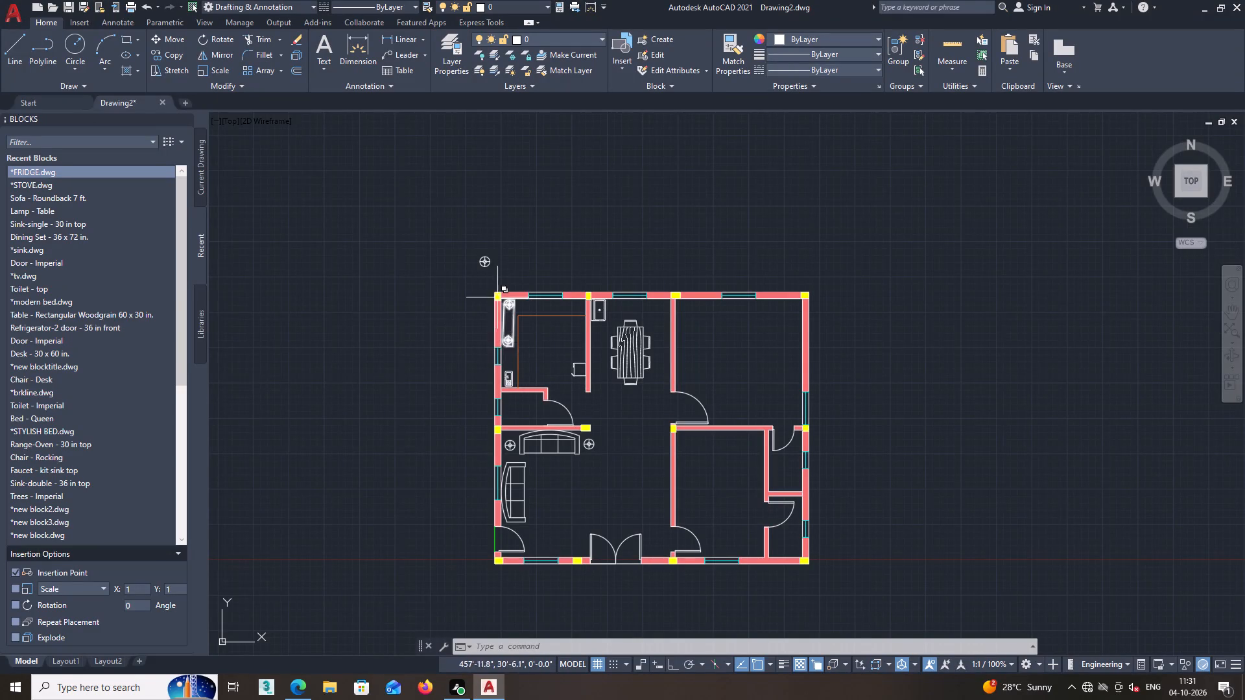
scroll(488, 259, "up", 1)
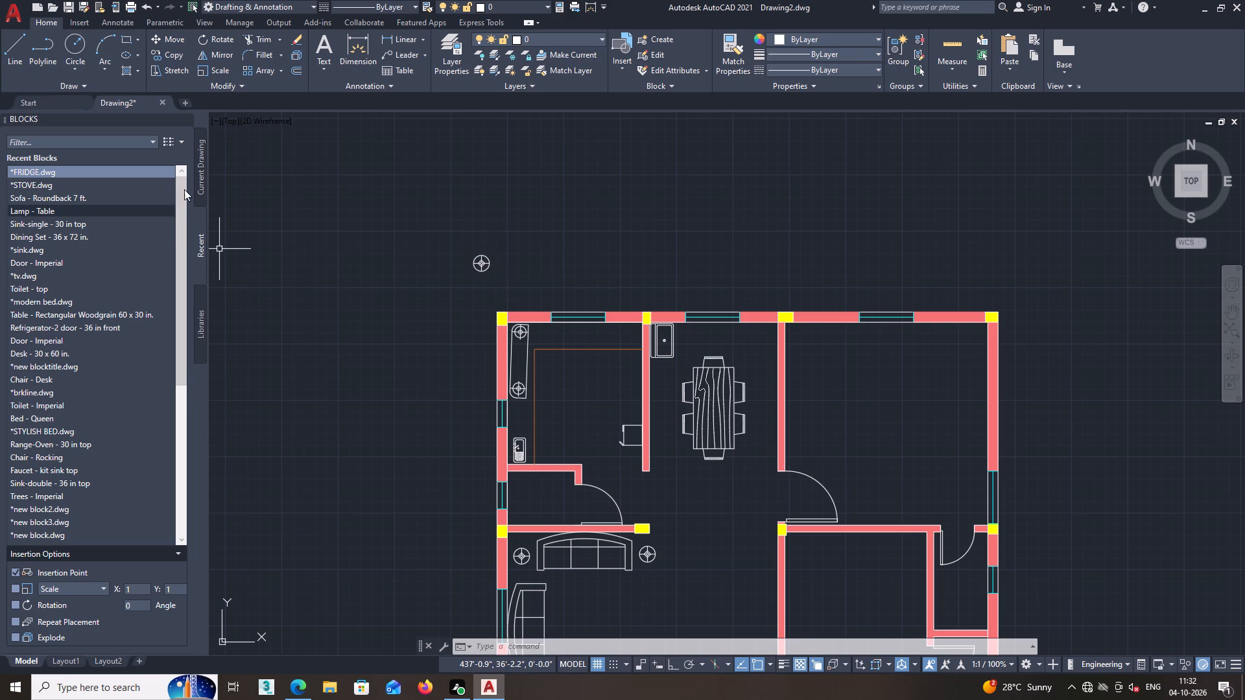
Close the Blocks palette.
left_click(186, 119)
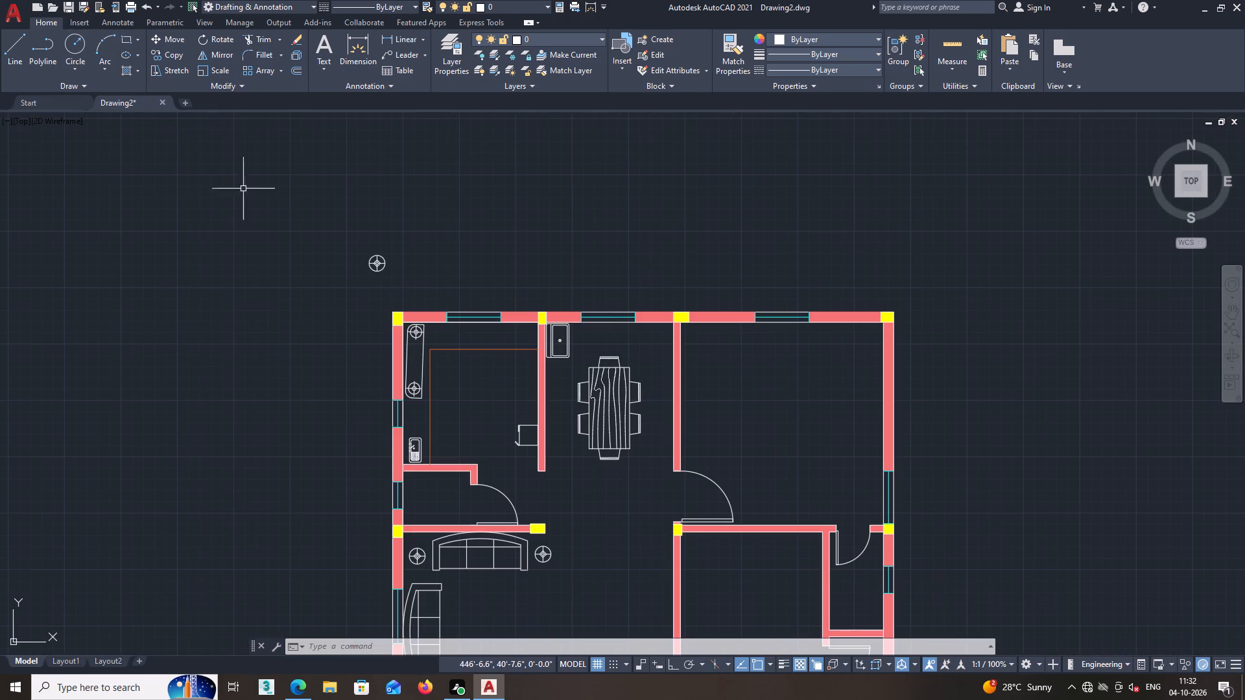
Examine the kitchen, dining, living and still unfurnished rooms across the floor plan.
scroll(353, 270, "down", 1)
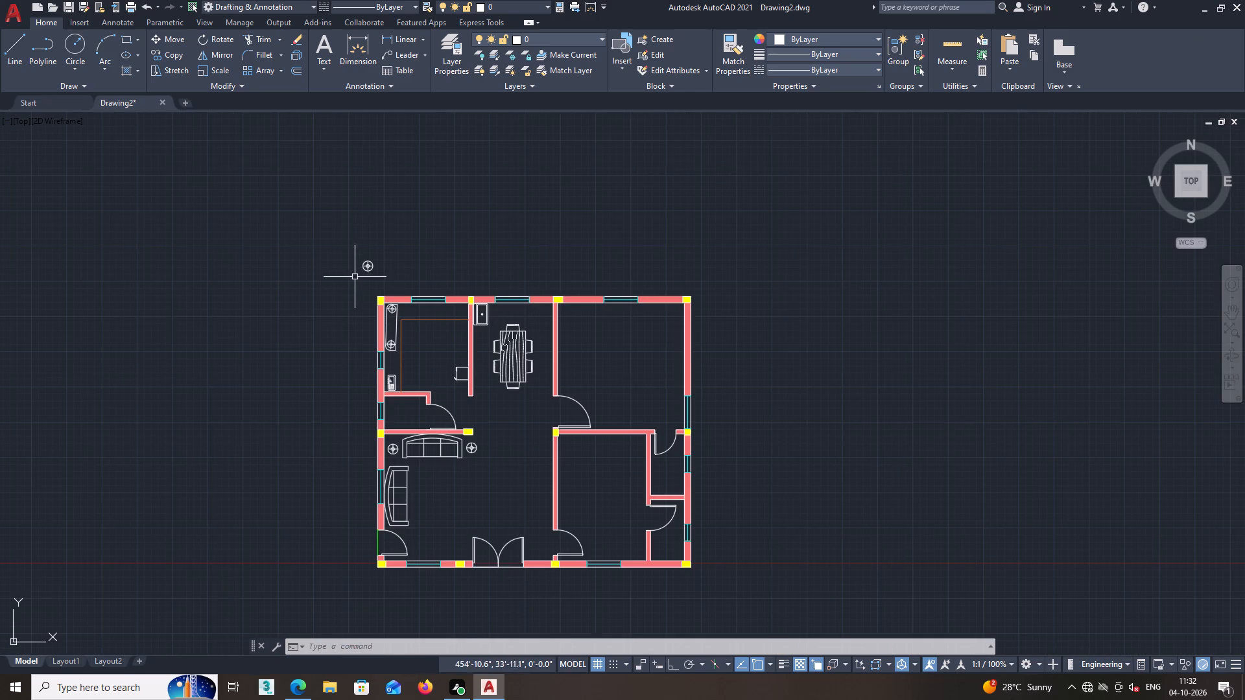
scroll(360, 325, "down", 1)
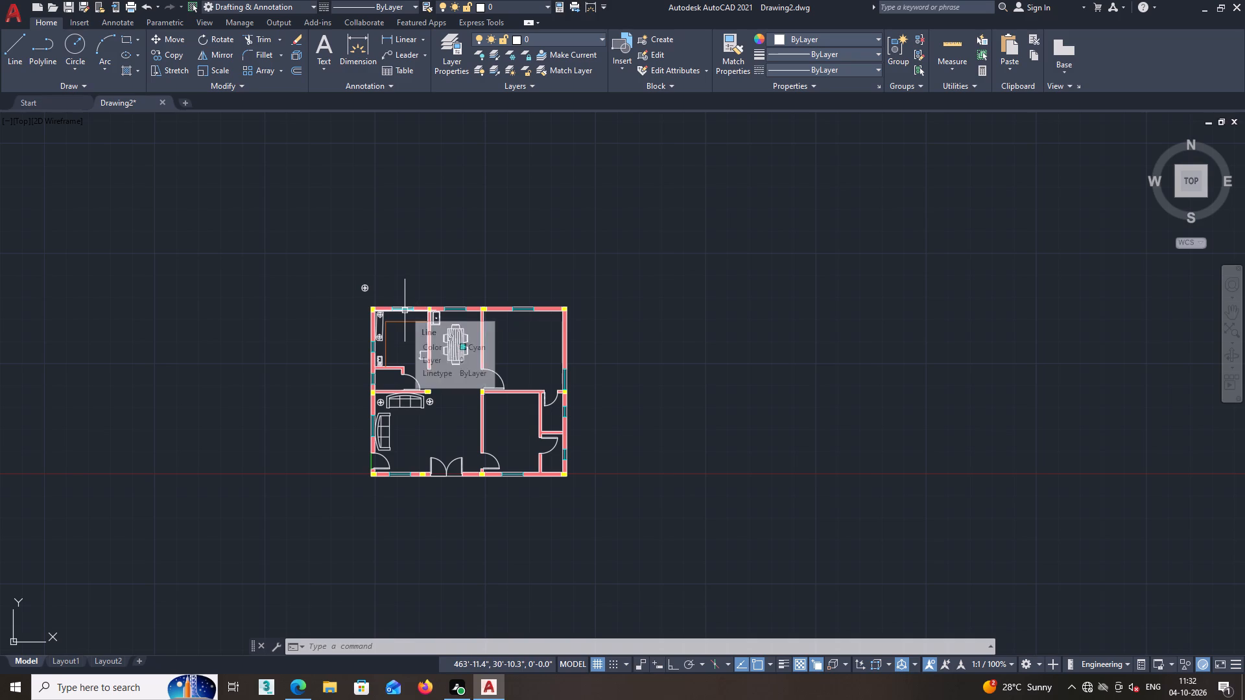
scroll(372, 283, "up", 2)
middle_click_drag(372, 297, 387, 296)
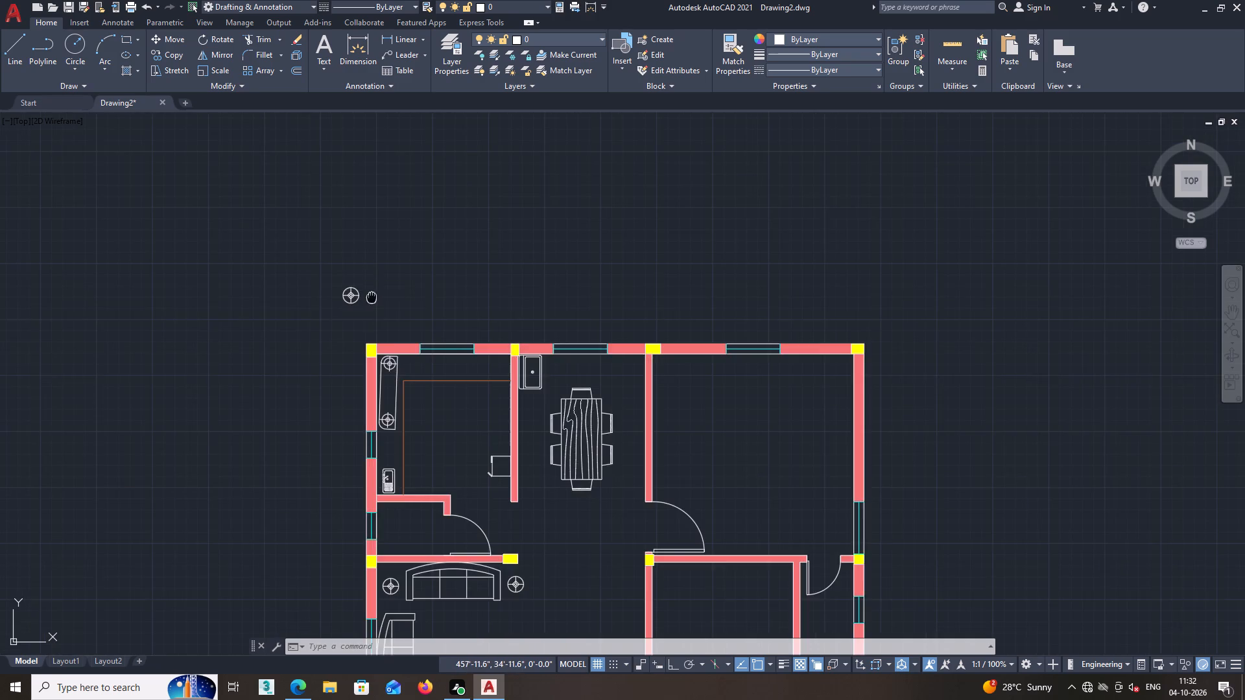
middle_click_drag(387, 296, 453, 280)
middle_click_drag(534, 367, 535, 332)
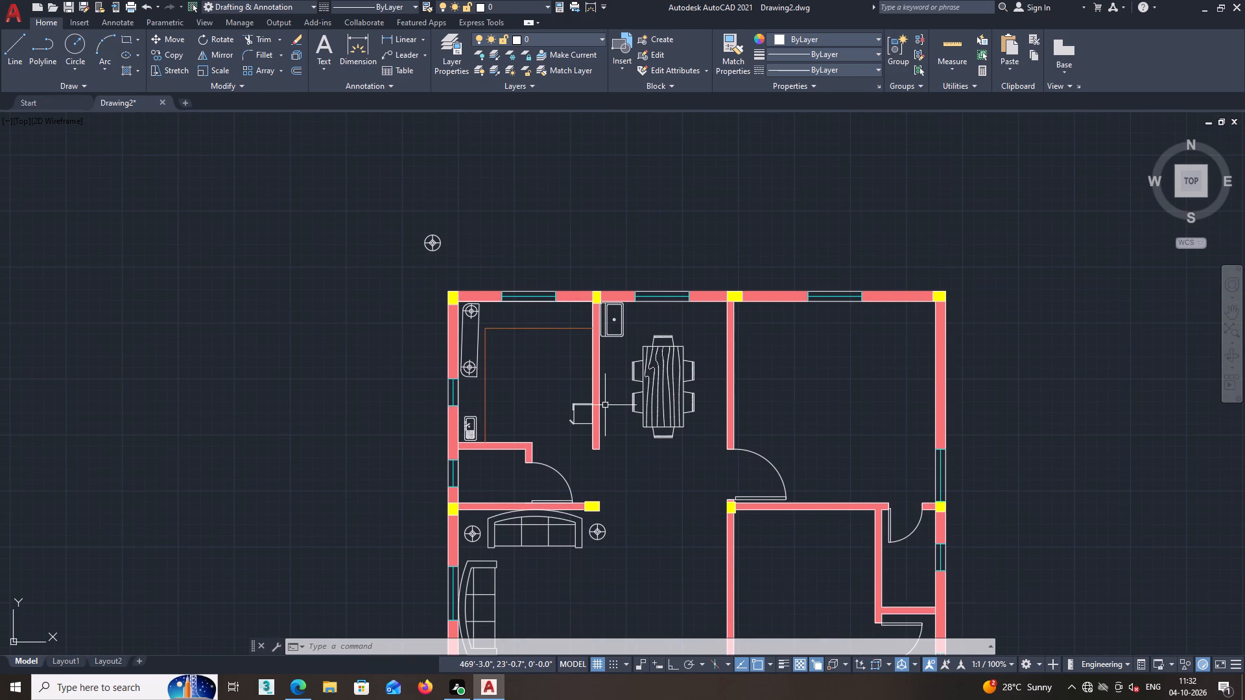
middle_click_drag(601, 391, 573, 384)
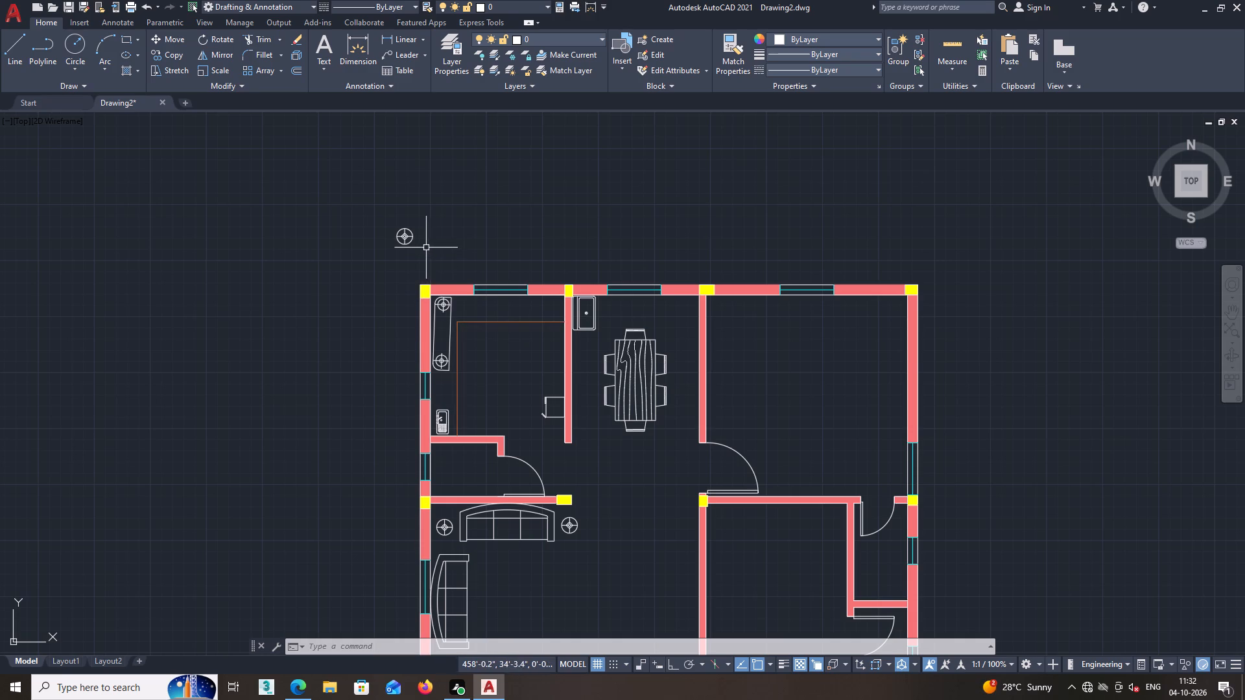
middle_click_drag(422, 242, 456, 290)
scroll(449, 278, "up", 1)
scroll(504, 360, "down", 2)
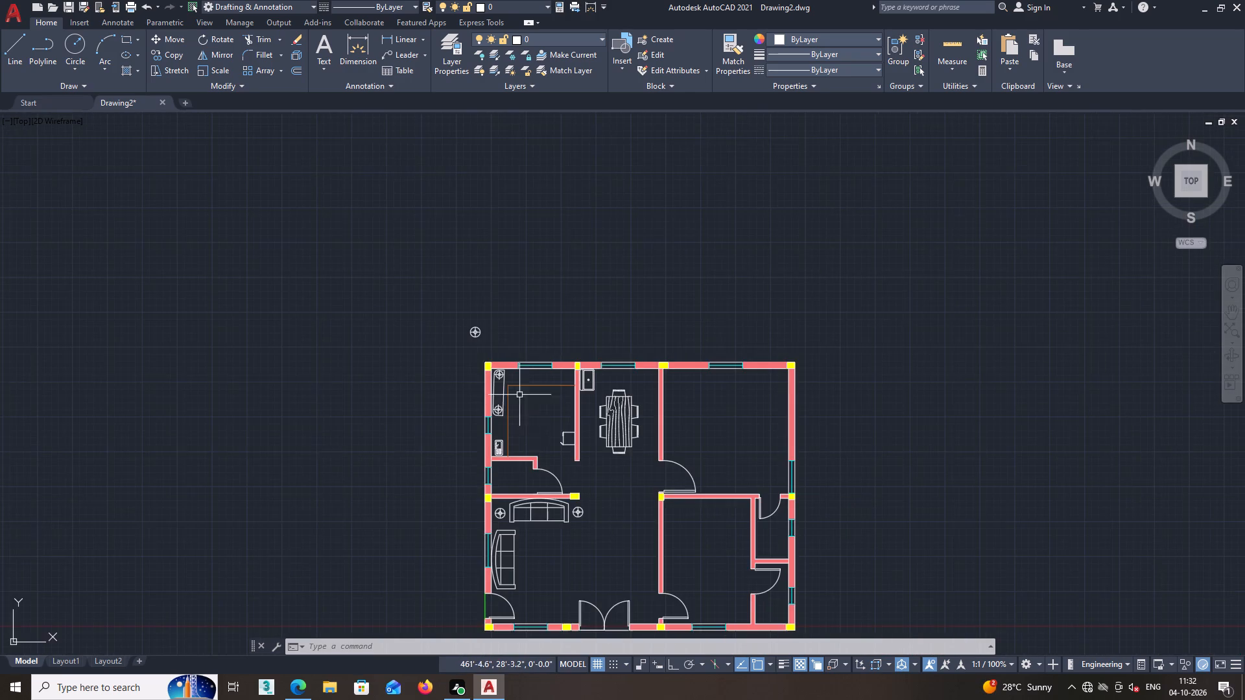
middle_click_drag(539, 434, 528, 309)
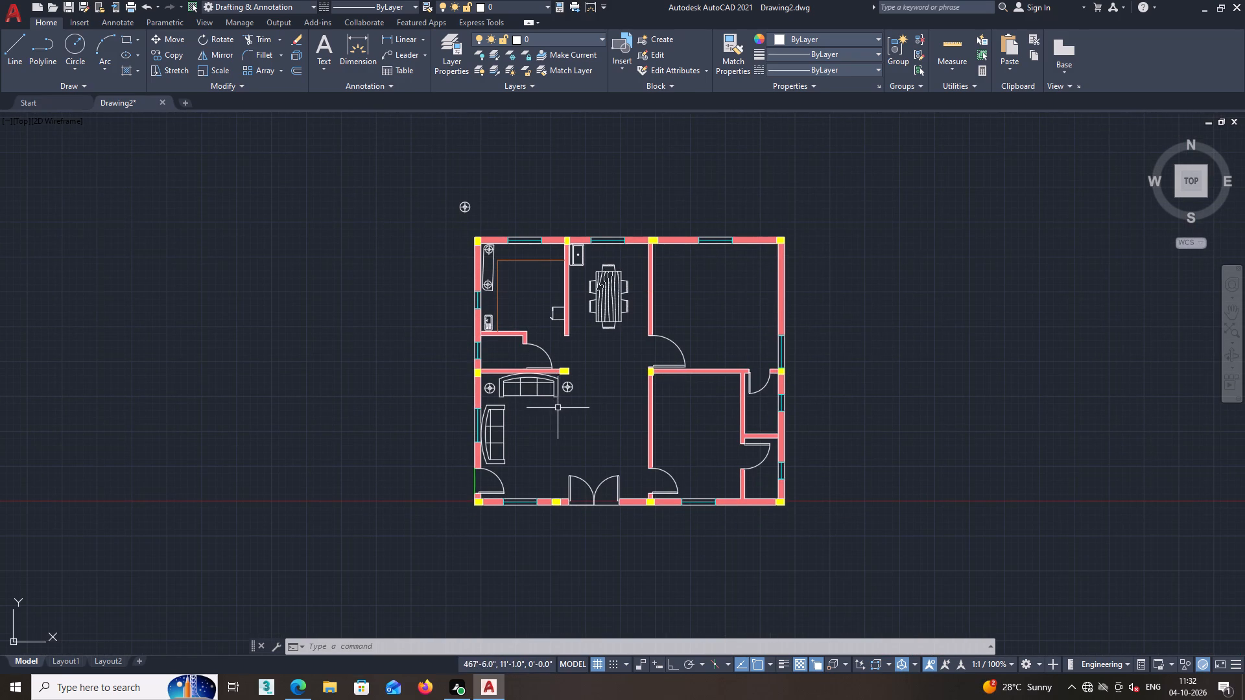
middle_click_drag(538, 401, 438, 390)
middle_click_drag(588, 380, 540, 397)
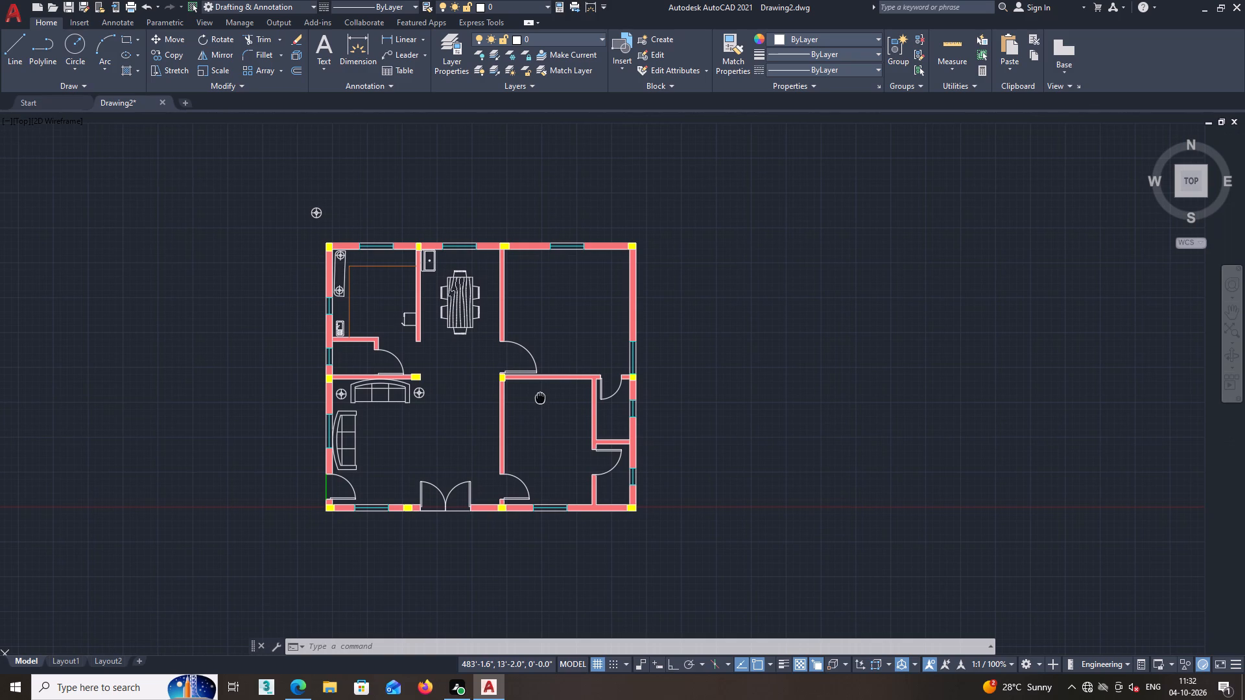
middle_click_drag(540, 397, 542, 405)
middle_click_drag(543, 413, 538, 412)
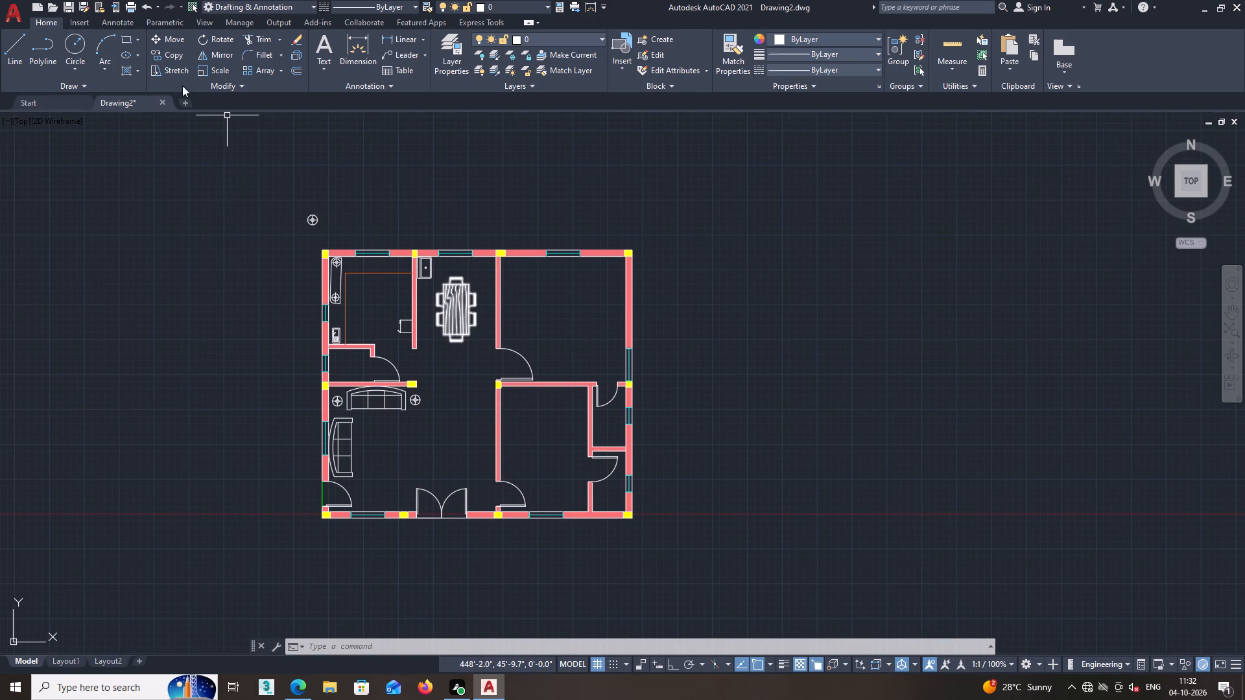
Offset the inner face line of the lower-right room's top wall 2' down into the room.
left_click(38, 44)
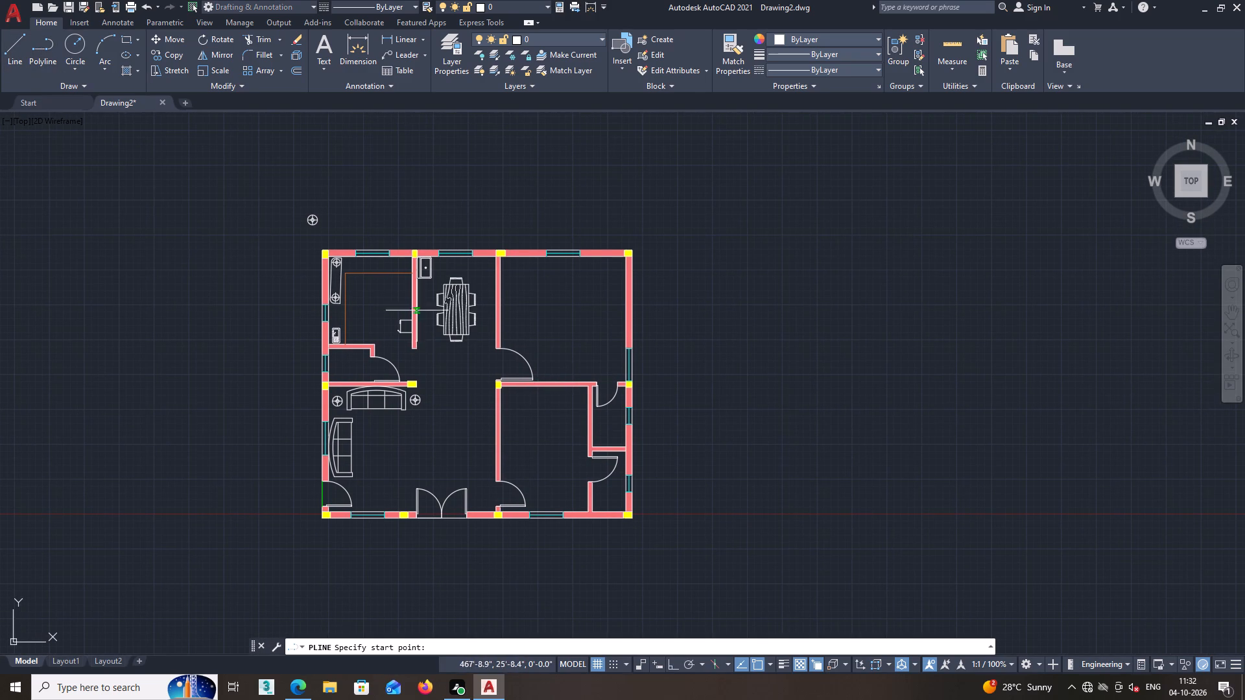
middle_click_drag(497, 414, 493, 384)
scroll(506, 371, "up", 3)
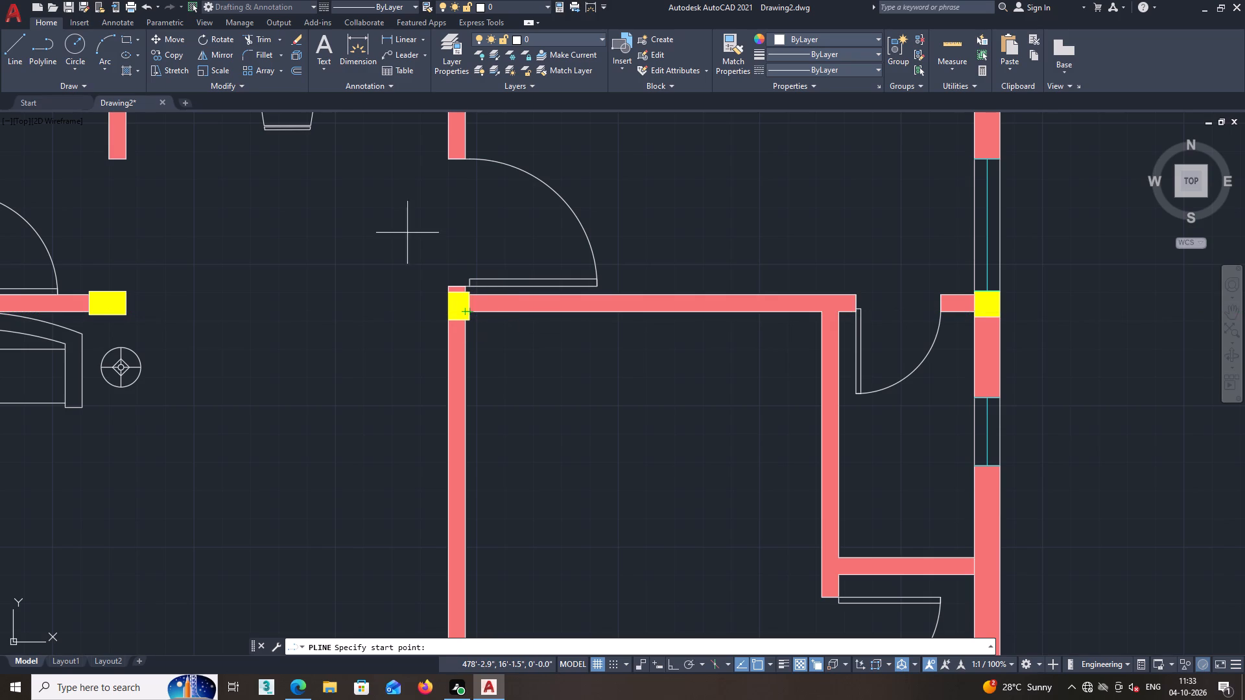
left_click(296, 68)
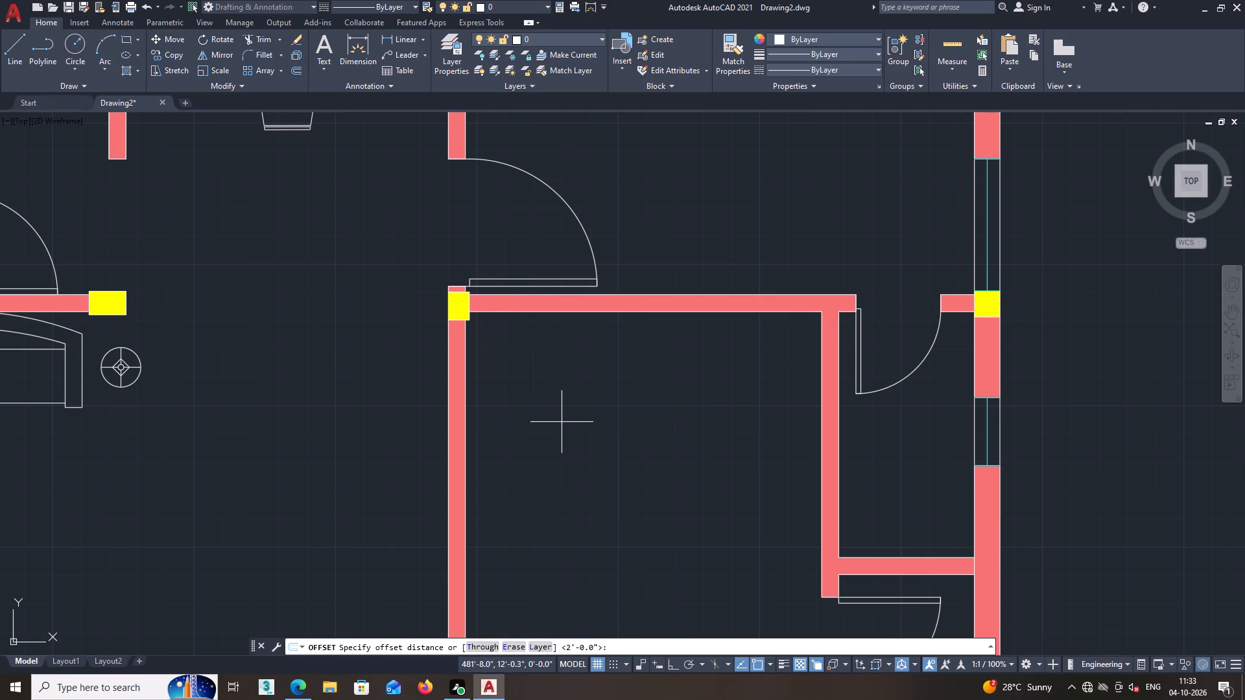
type("2'")
key("Return")
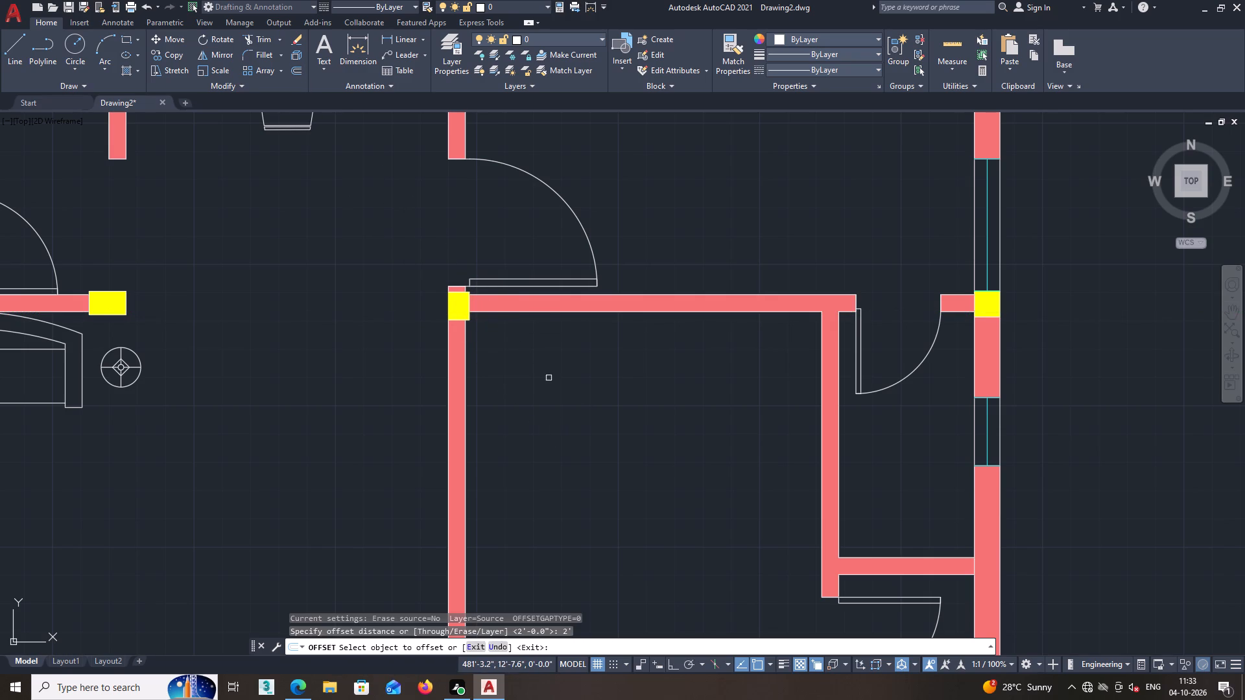
left_click(550, 313)
left_click(550, 364)
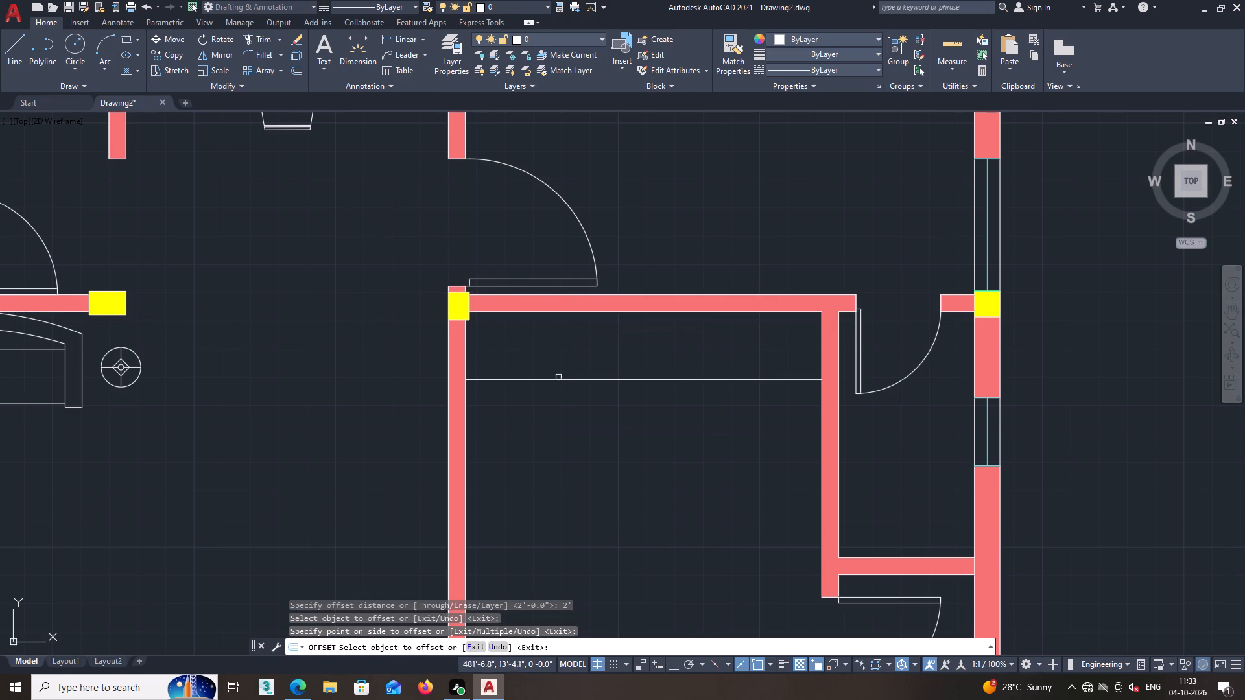
middle_click_drag(570, 410, 653, 425)
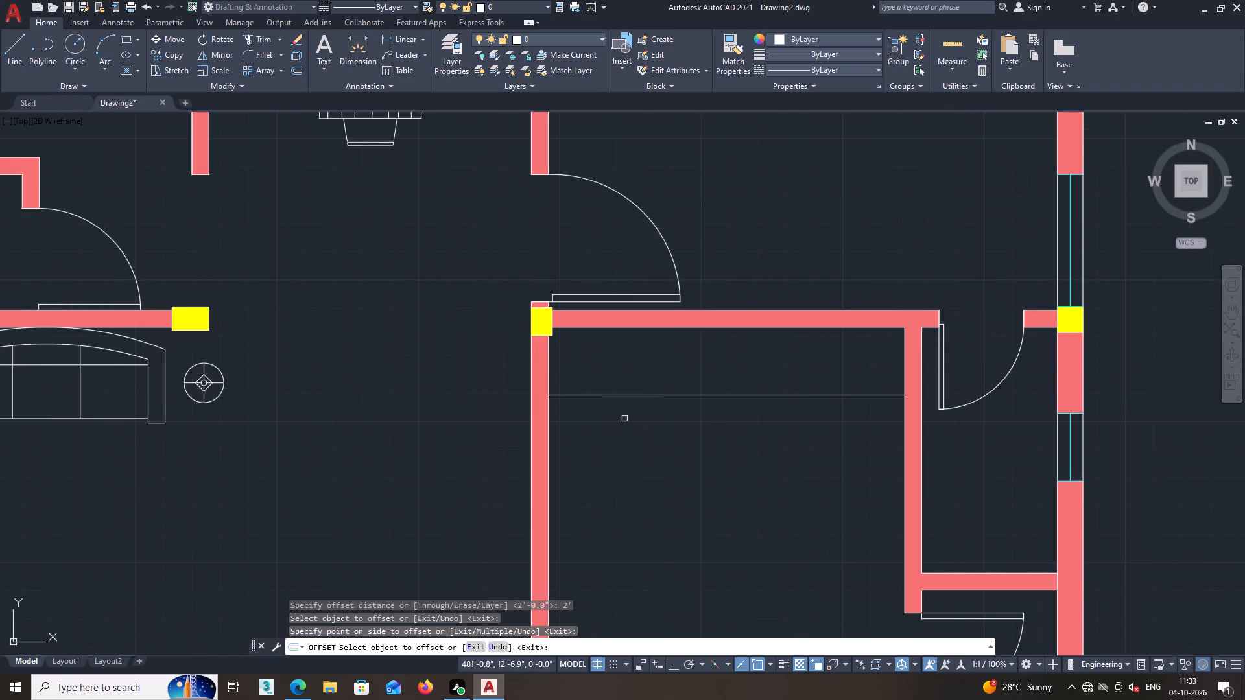
key("space")
Match the properties of the orange kitchen counter line onto the new offset line in the lower-right room.
middle_click_drag(640, 426, 710, 393)
scroll(710, 395, "down", 1)
middle_click_drag(747, 423, 670, 395)
middle_click_drag(676, 391, 632, 396)
scroll(632, 397, "down", 1)
middle_click_drag(472, 313, 472, 309)
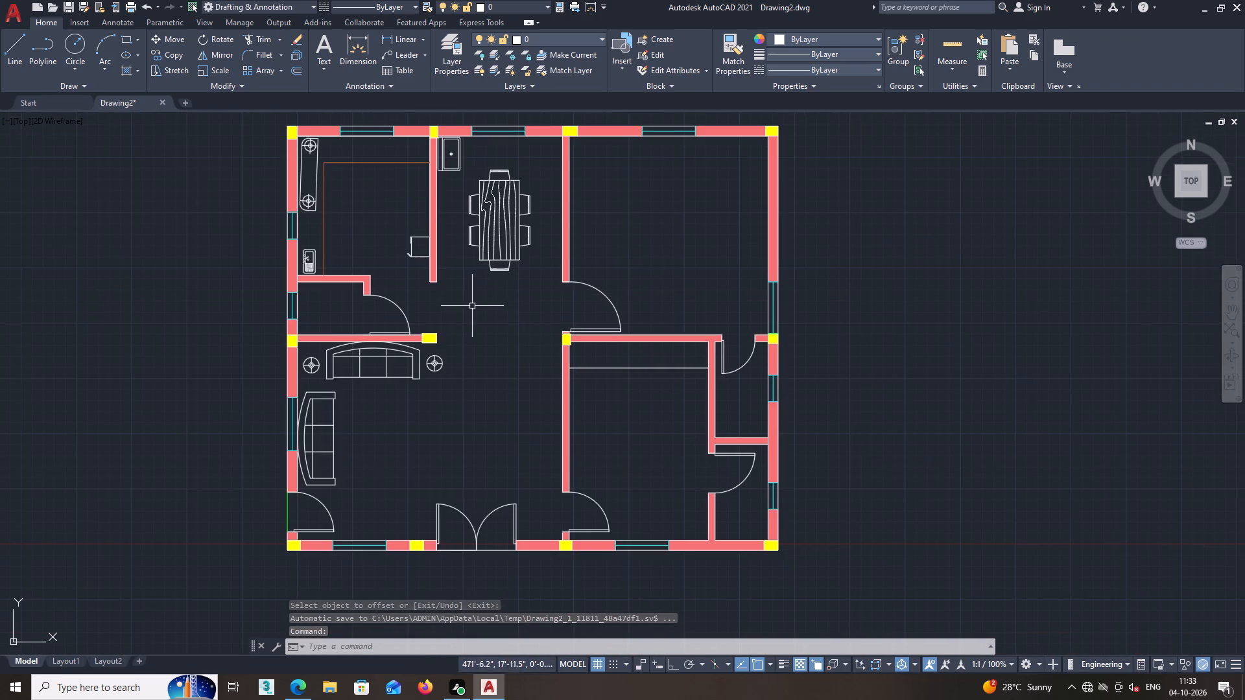
middle_click_drag(472, 309, 516, 467)
left_click(731, 49)
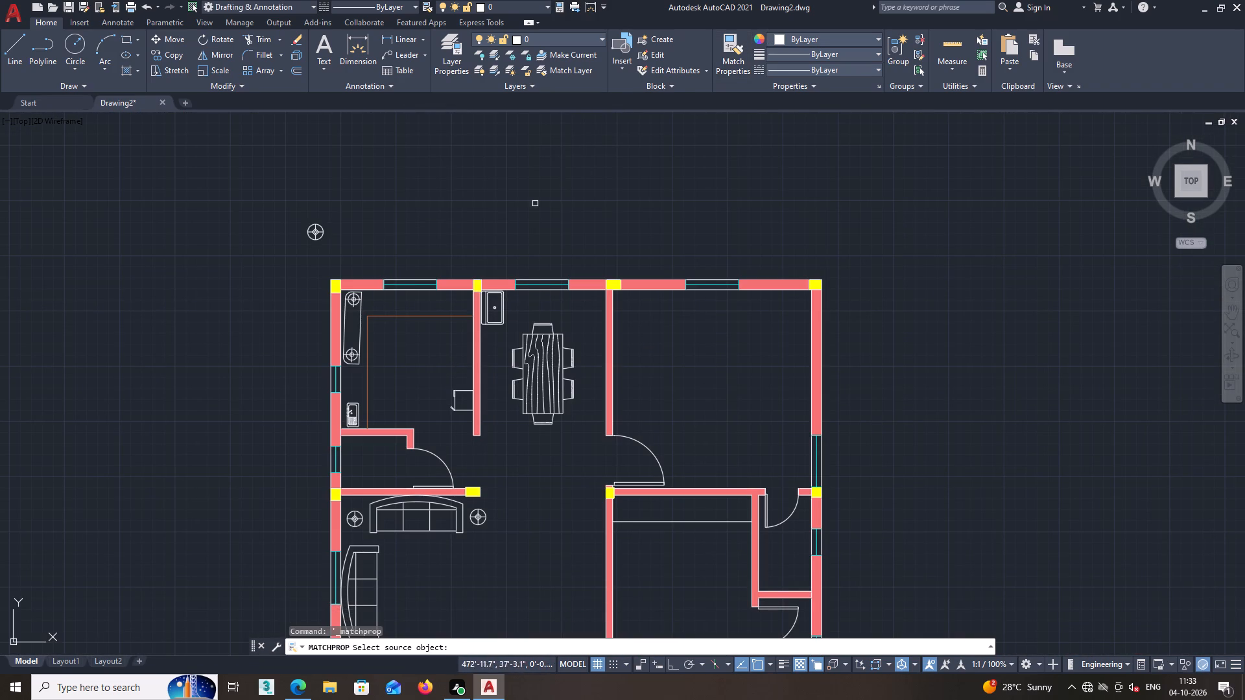
left_click(402, 316)
middle_click_drag(619, 587, 569, 530)
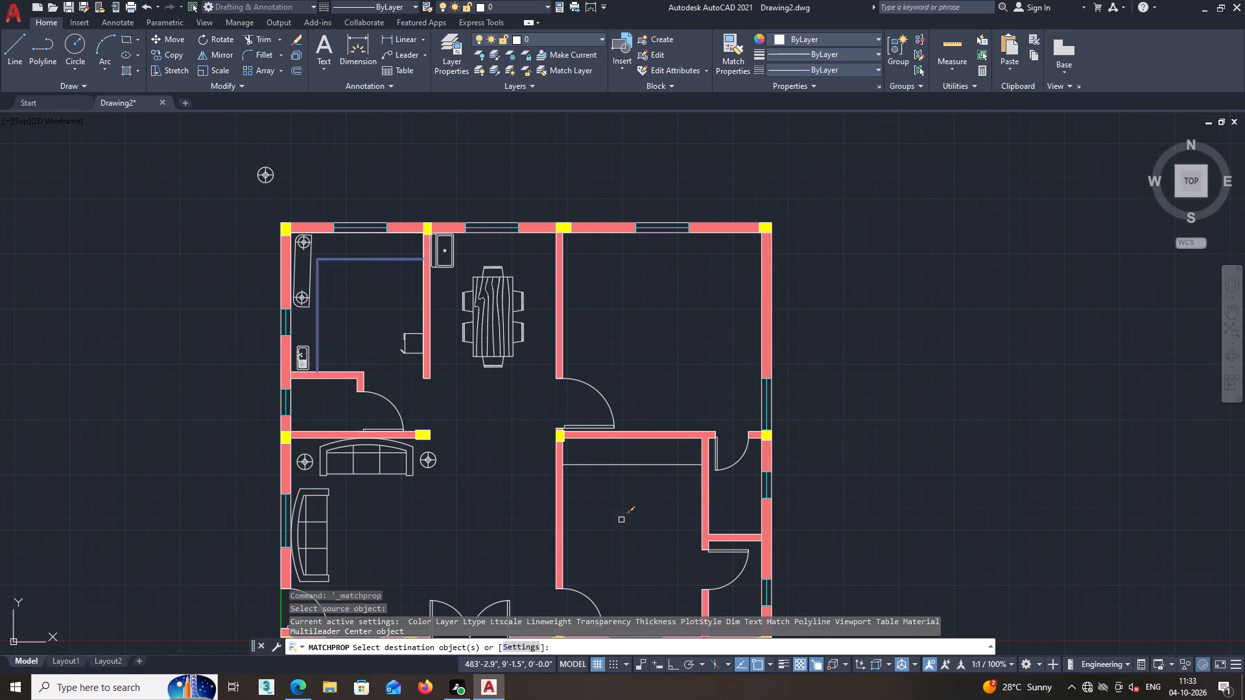
left_click(635, 489)
left_click(608, 444)
Offset the inner face line of the upper-right room's outer right wall 2' into the room.
middle_click_drag(632, 515, 653, 484)
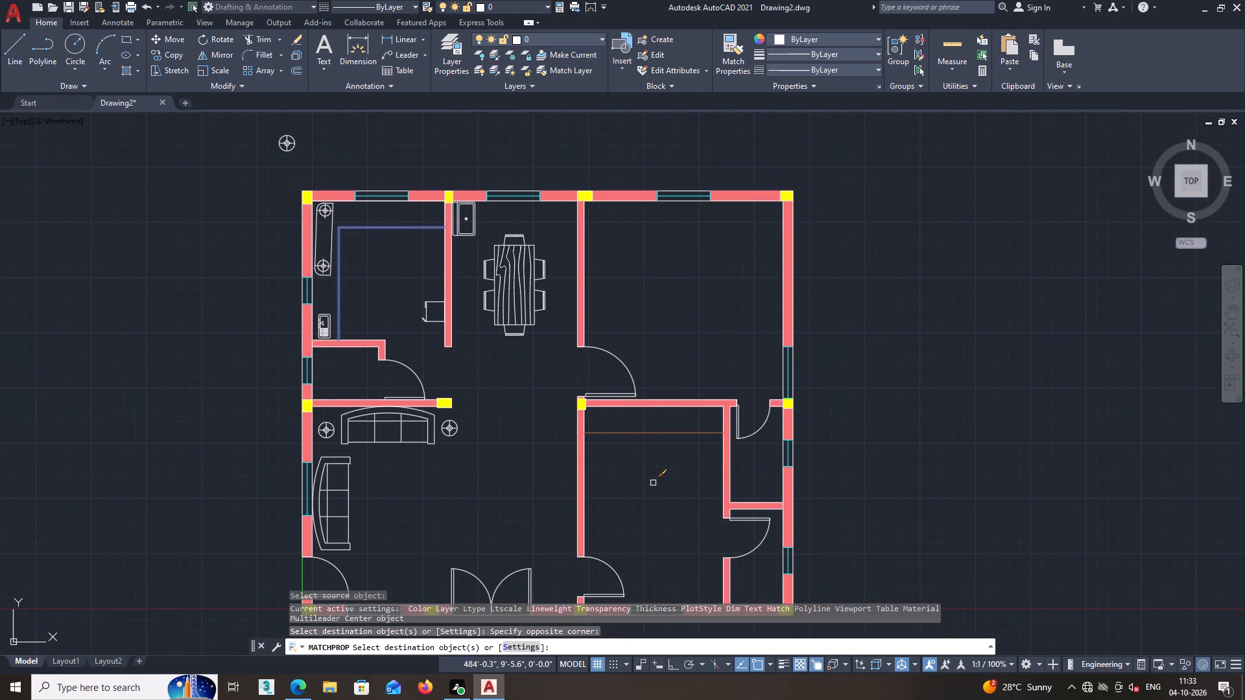
scroll(650, 493, "down", 1)
middle_click_drag(691, 366, 676, 388)
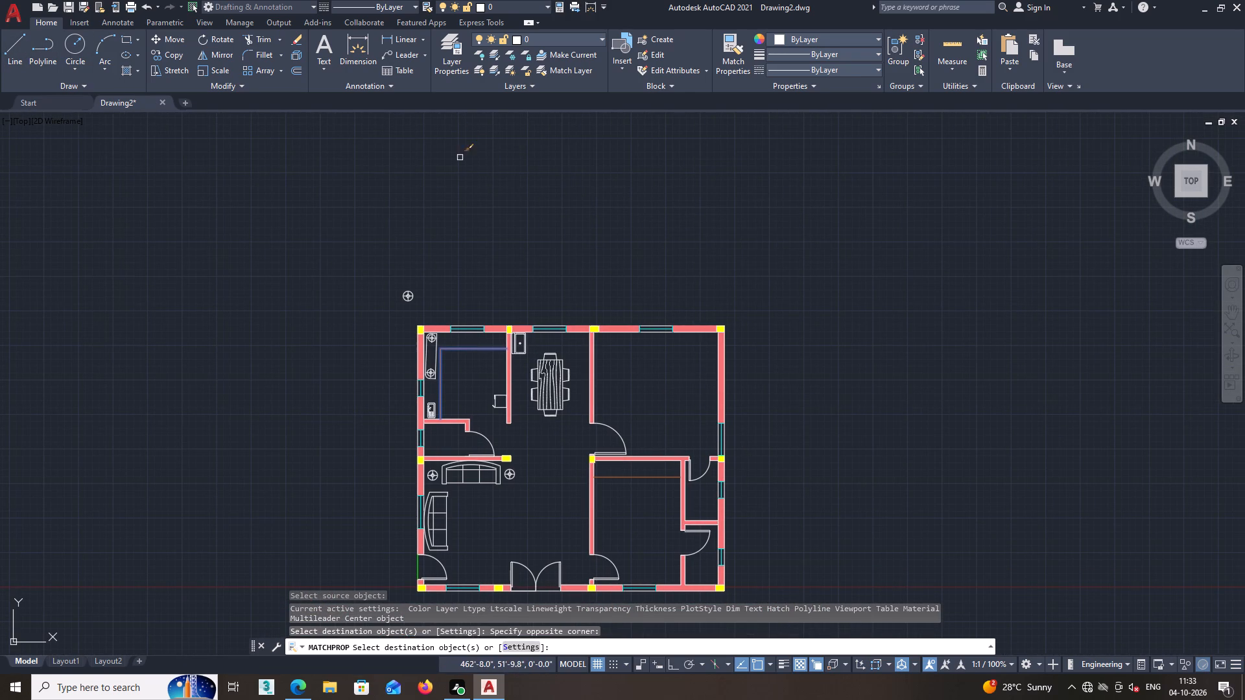
left_click(293, 69)
type("2'")
key("Return")
scroll(704, 408, "up", 2)
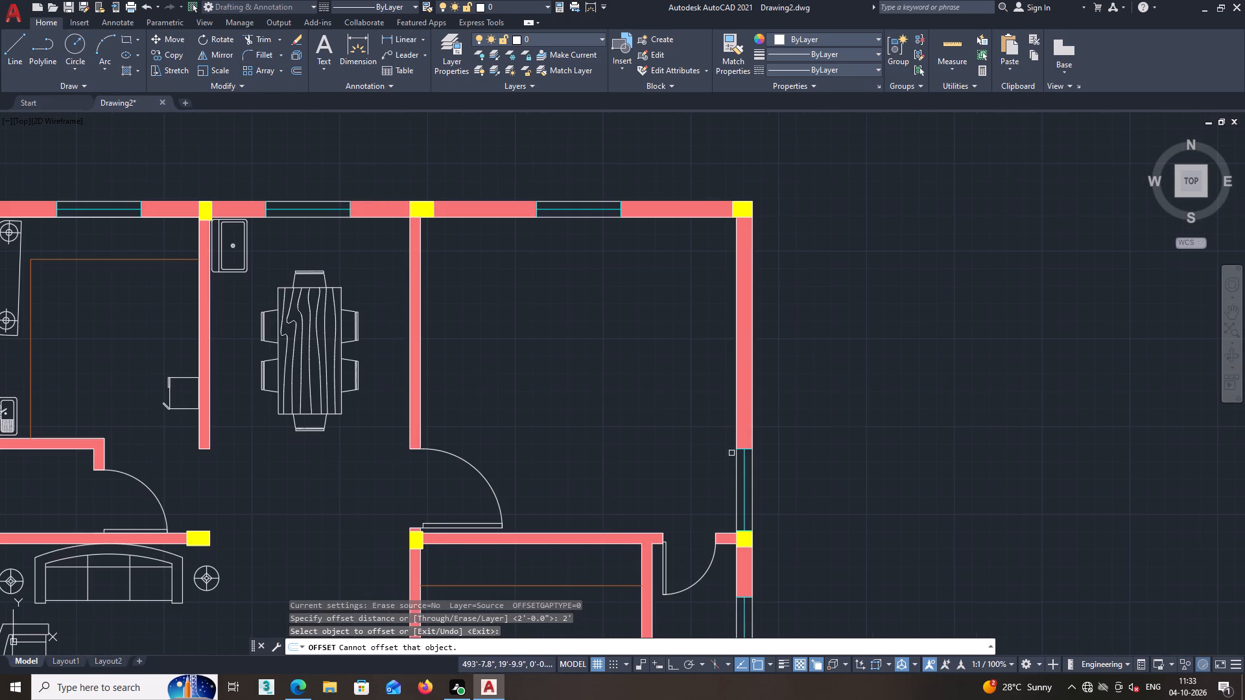
left_click(735, 471)
left_click(705, 471)
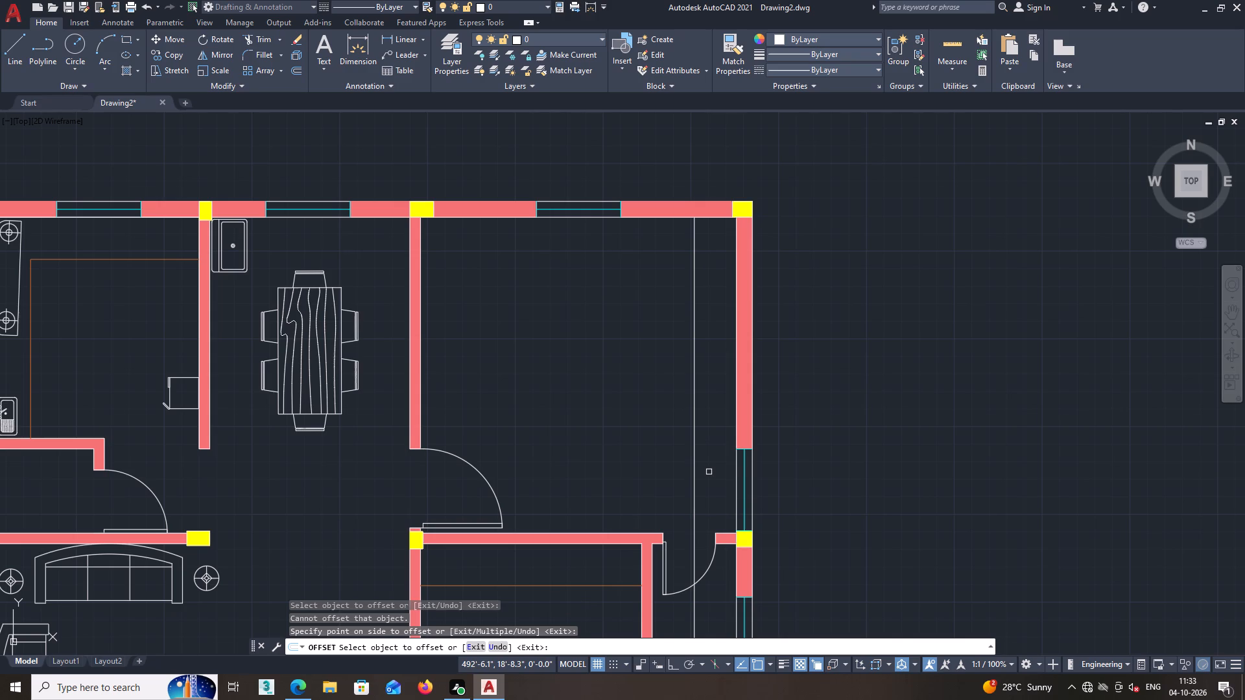
key("space")
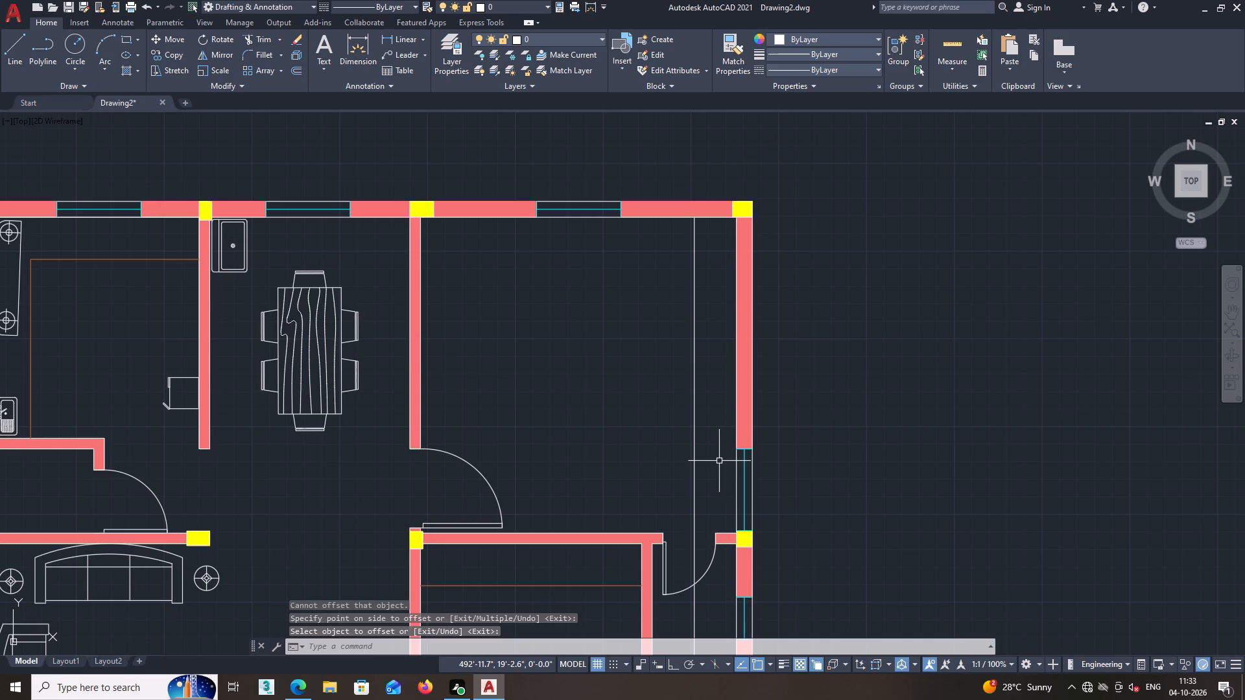
Draw a 2' closing line from the outer wall's inner corner at the window perpendicular to the upper-right room's offset line.
middle_click_drag(735, 465, 745, 498)
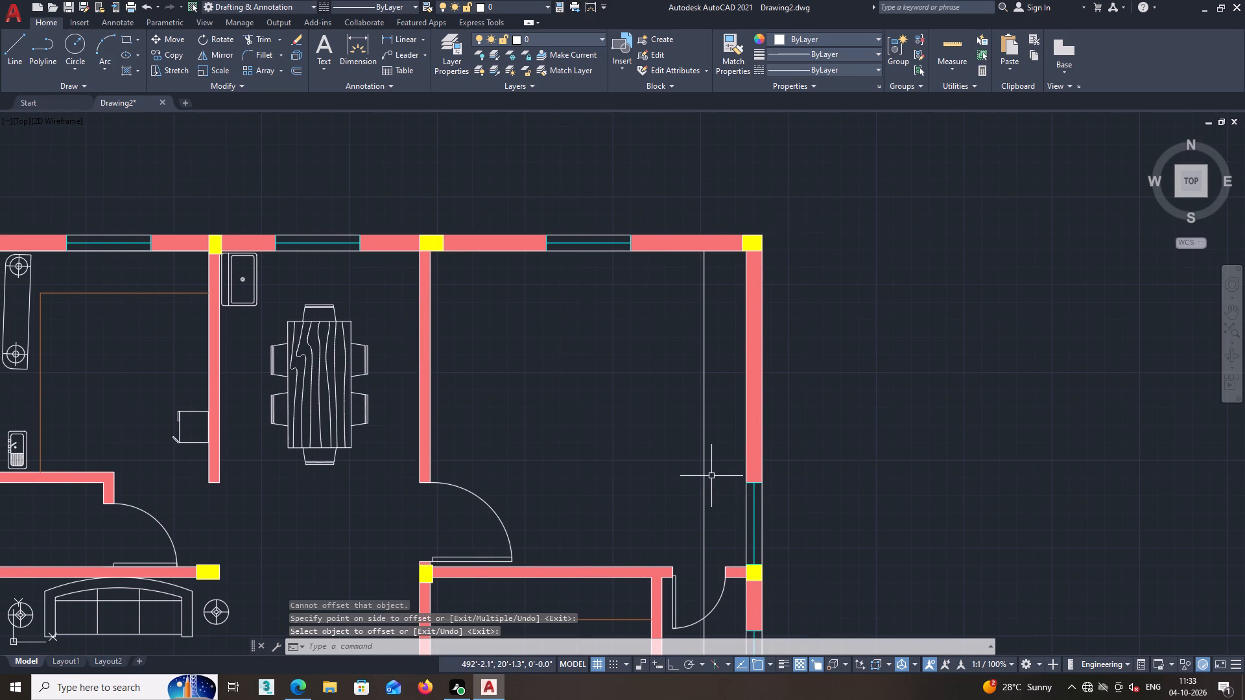
left_click(15, 51)
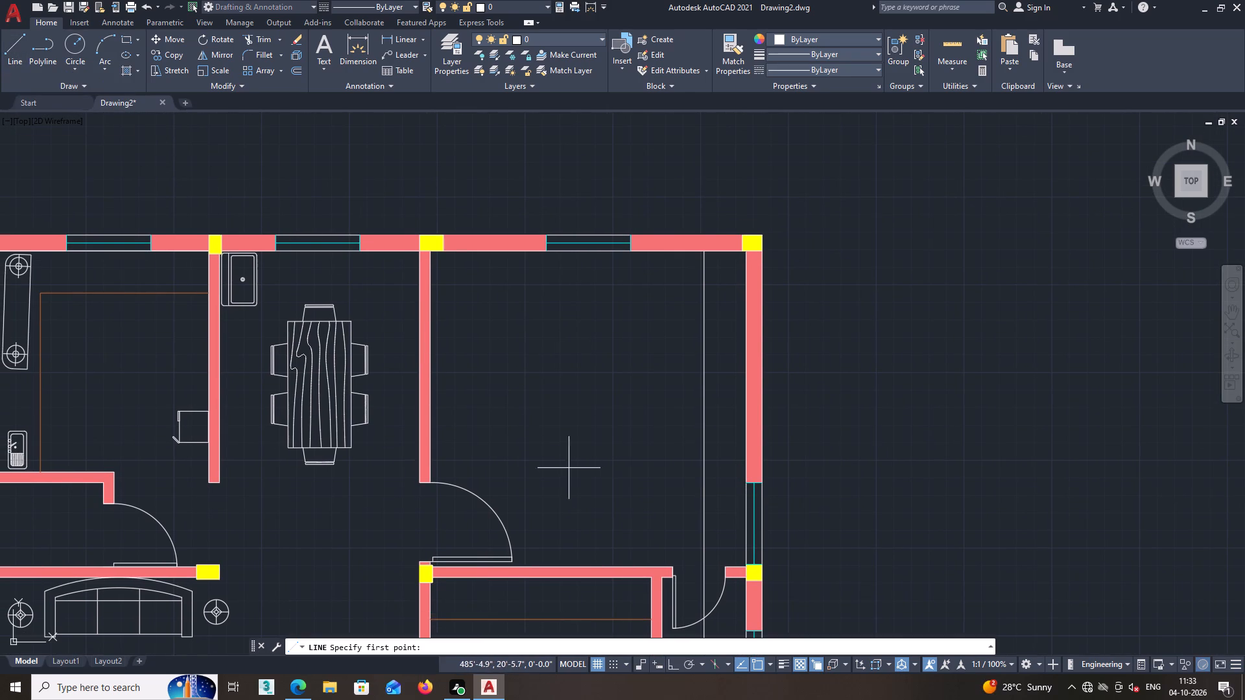
middle_click_drag(578, 461, 521, 426)
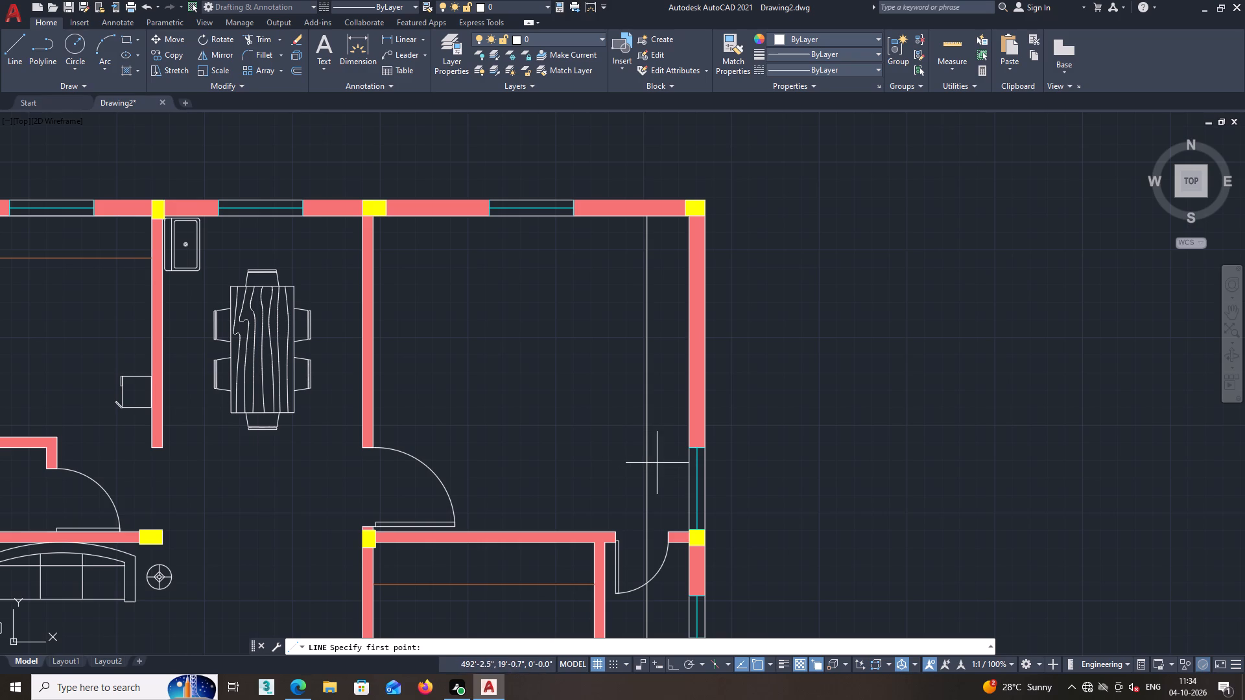
middle_click_drag(674, 475, 650, 474)
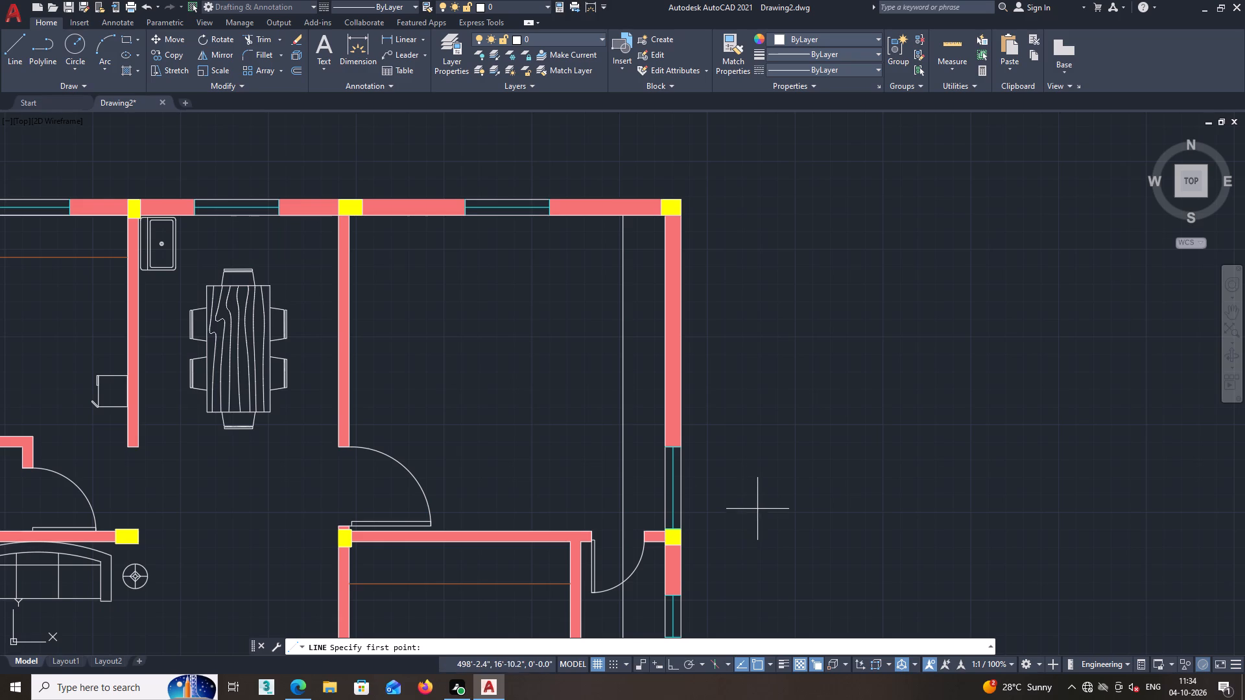
scroll(641, 452, "up", 3)
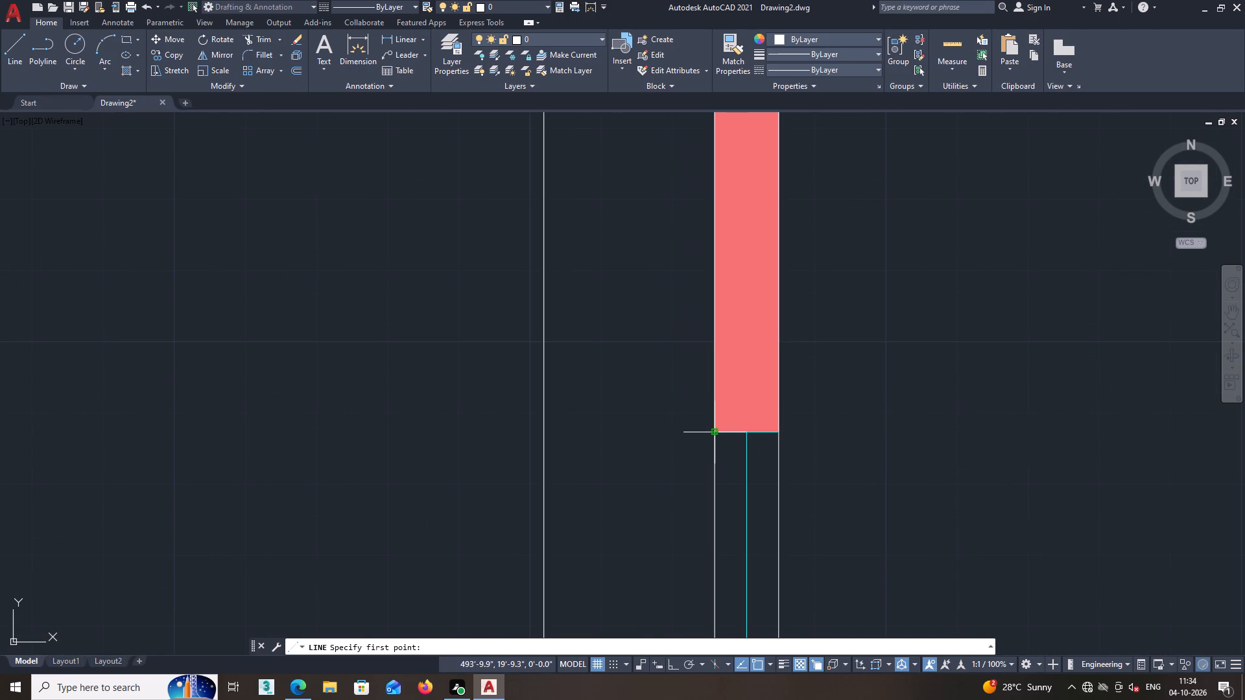
left_click(714, 430)
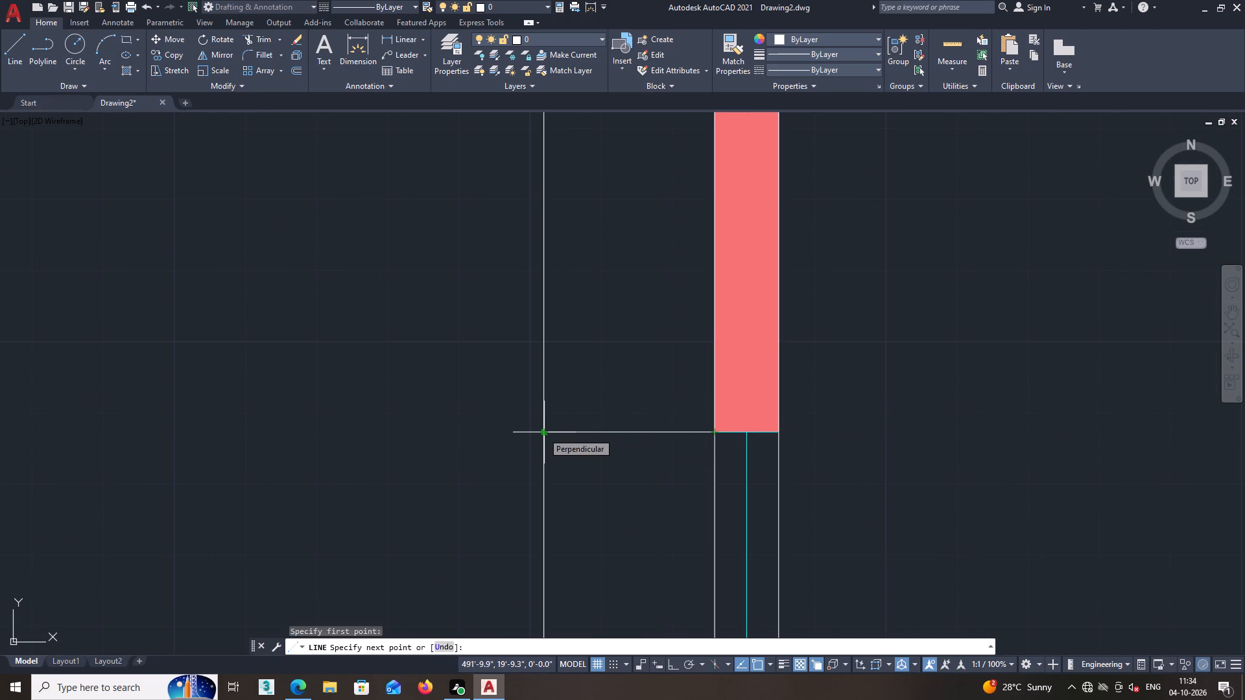
left_click(543, 432)
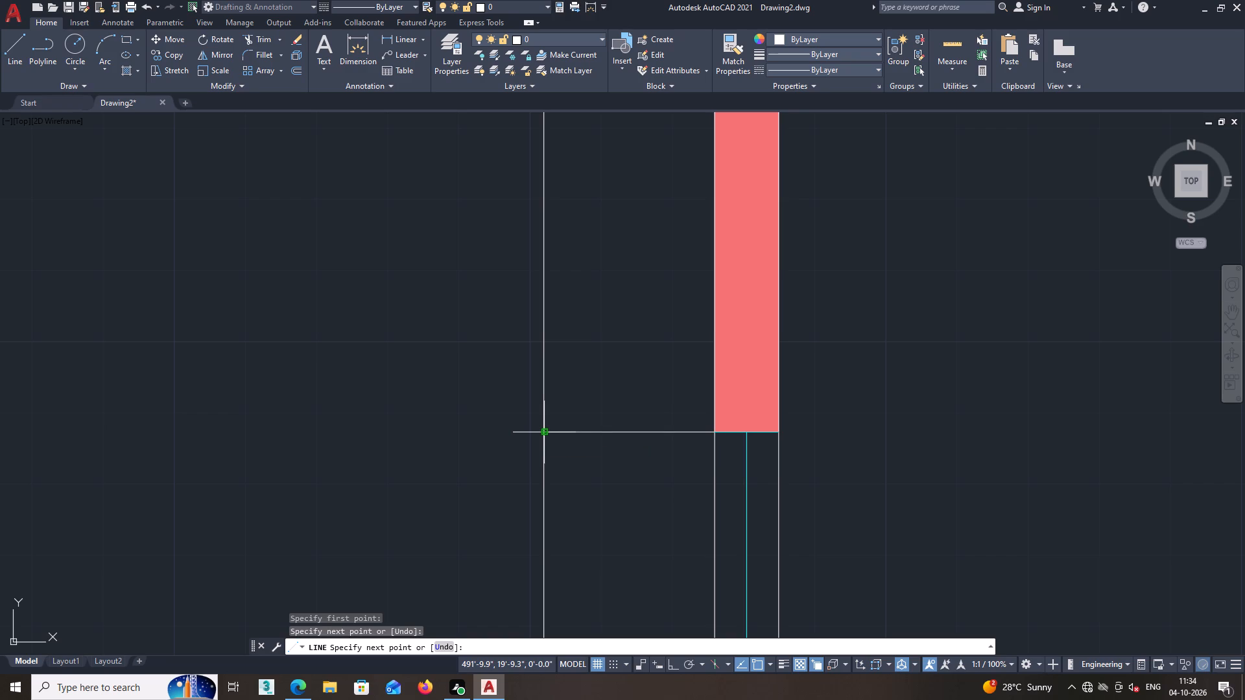
key("space")
Trim the part of the upper-right room's offset line that runs past the closing line beside the window.
type("tr")
key("Return")
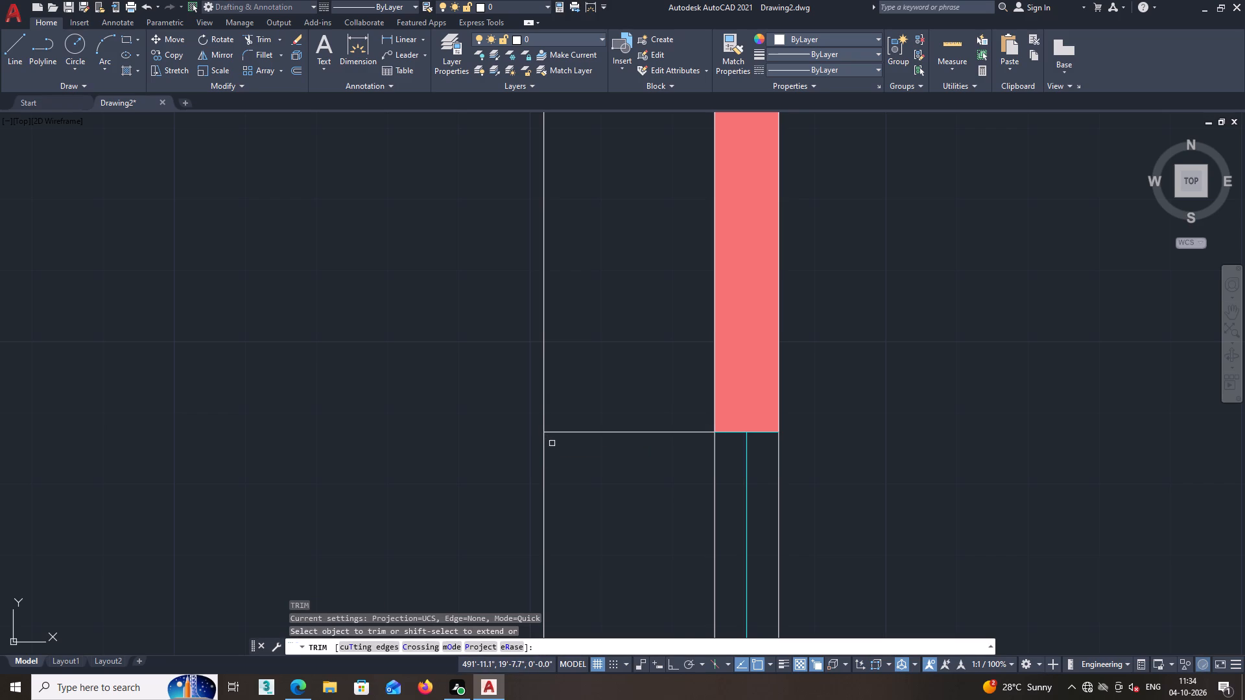
scroll(552, 444, "down", 1)
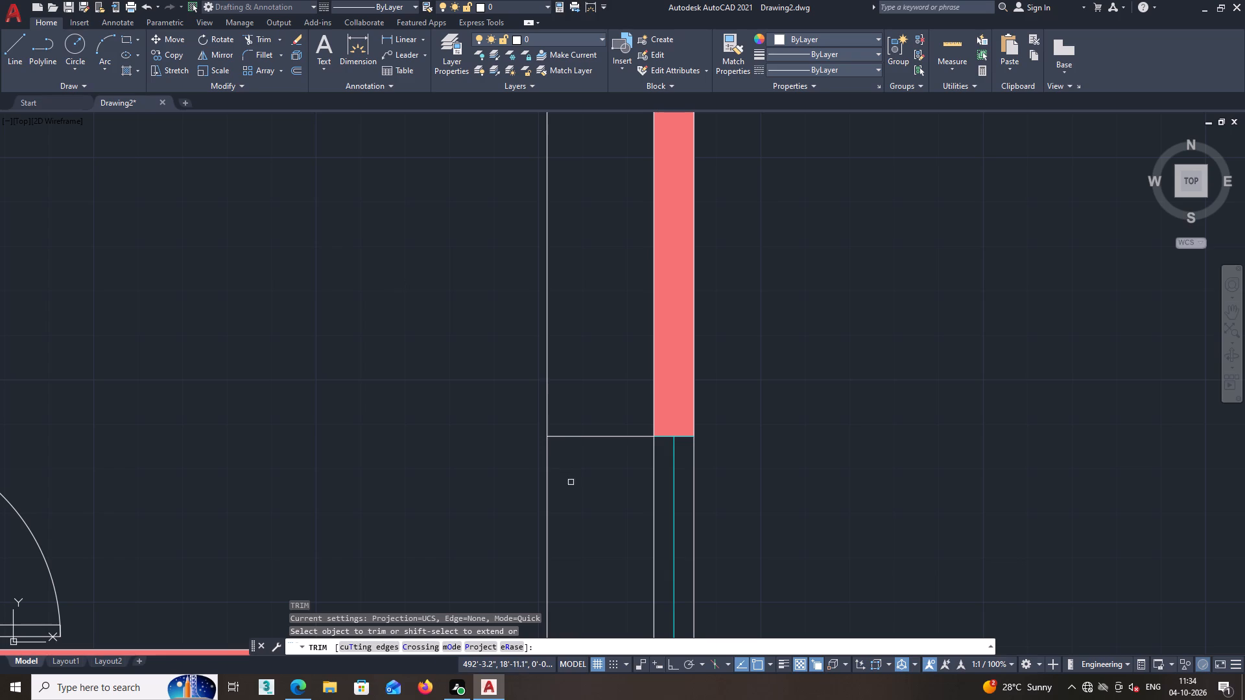
left_click(578, 485)
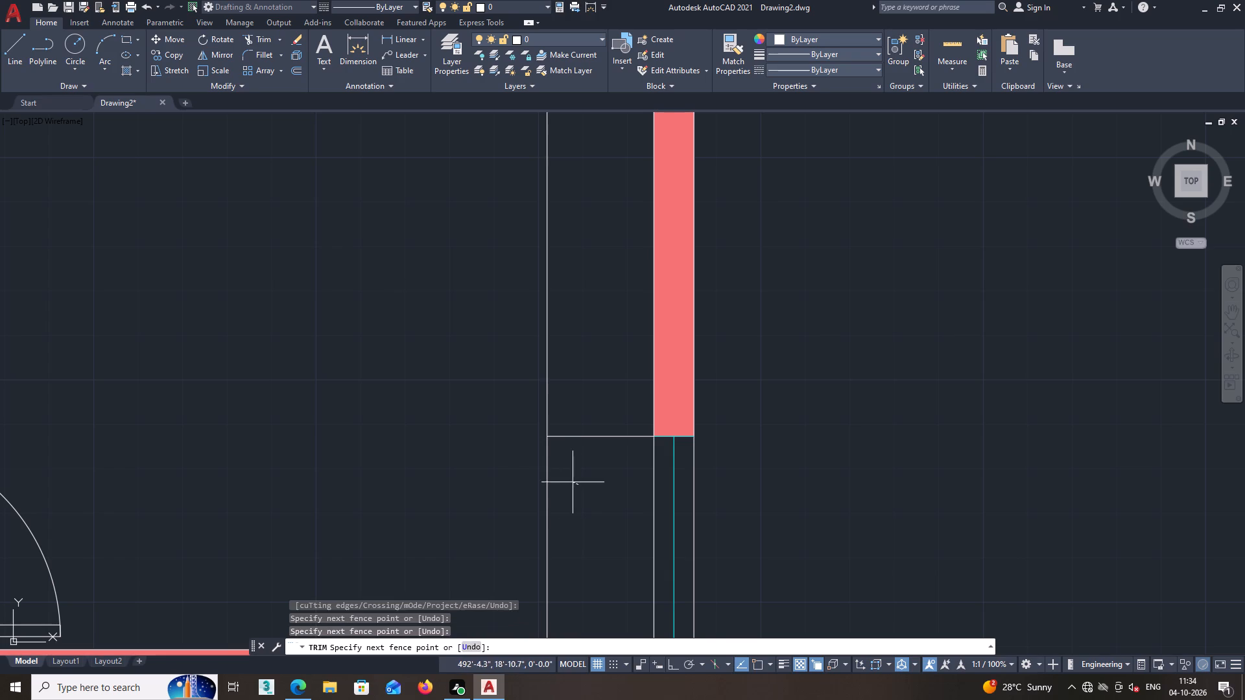
left_click(536, 477)
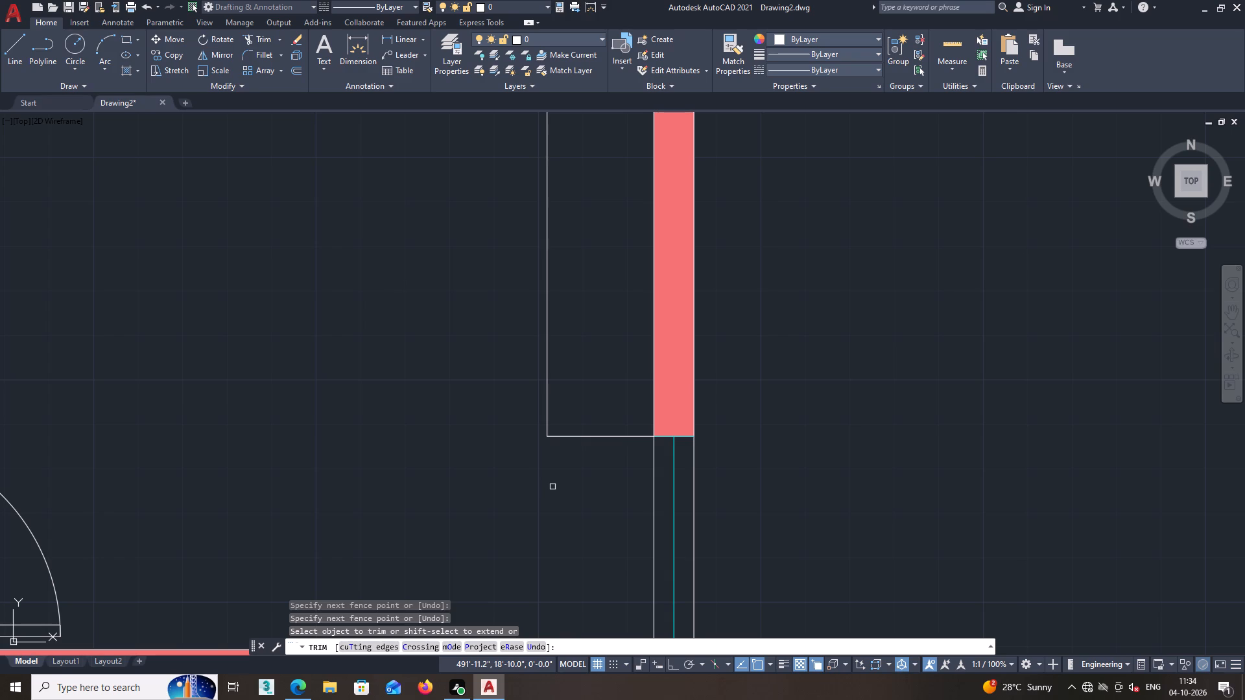
scroll(525, 515, "down", 2)
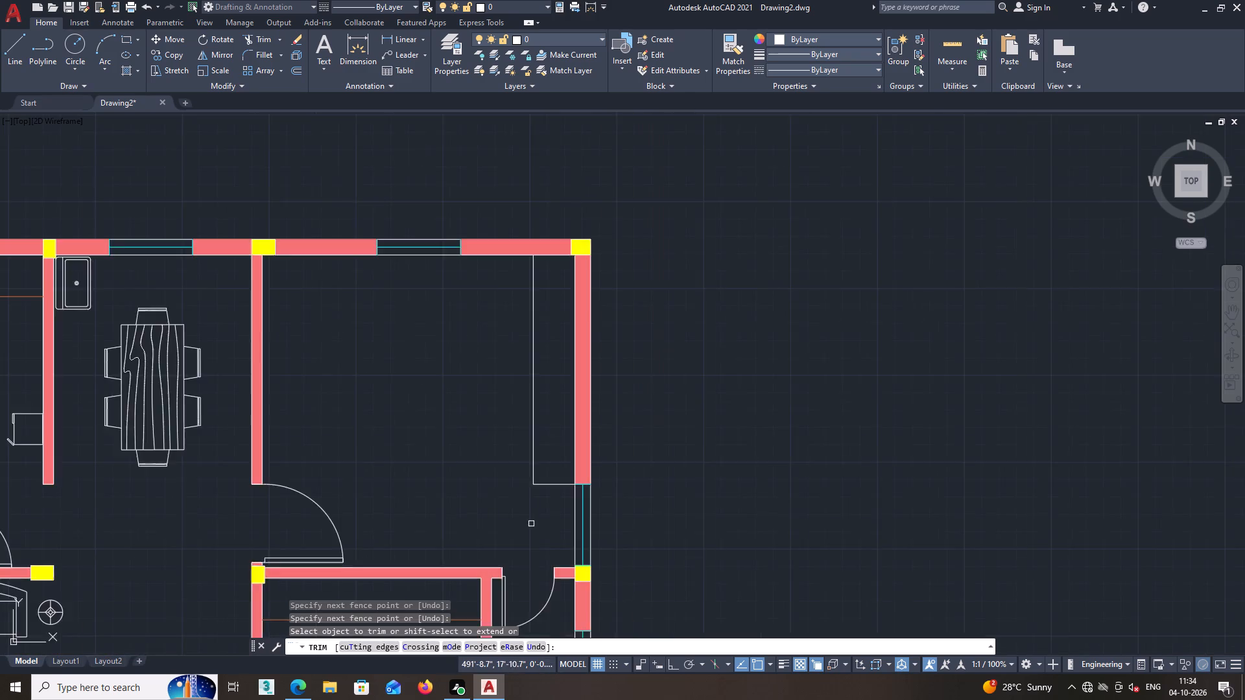
scroll(531, 524, "down", 2)
middle_click_drag(500, 480, 581, 438)
middle_click_drag(392, 332, 440, 327)
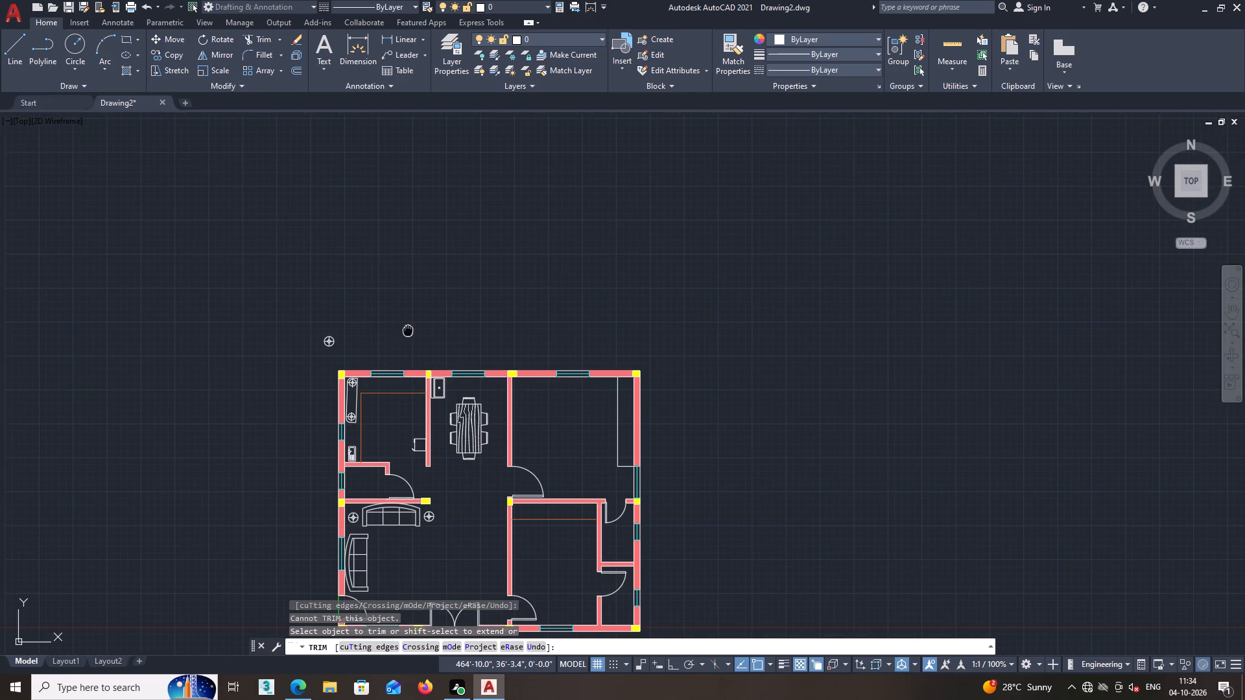
middle_click_drag(440, 327, 449, 326)
key("space")
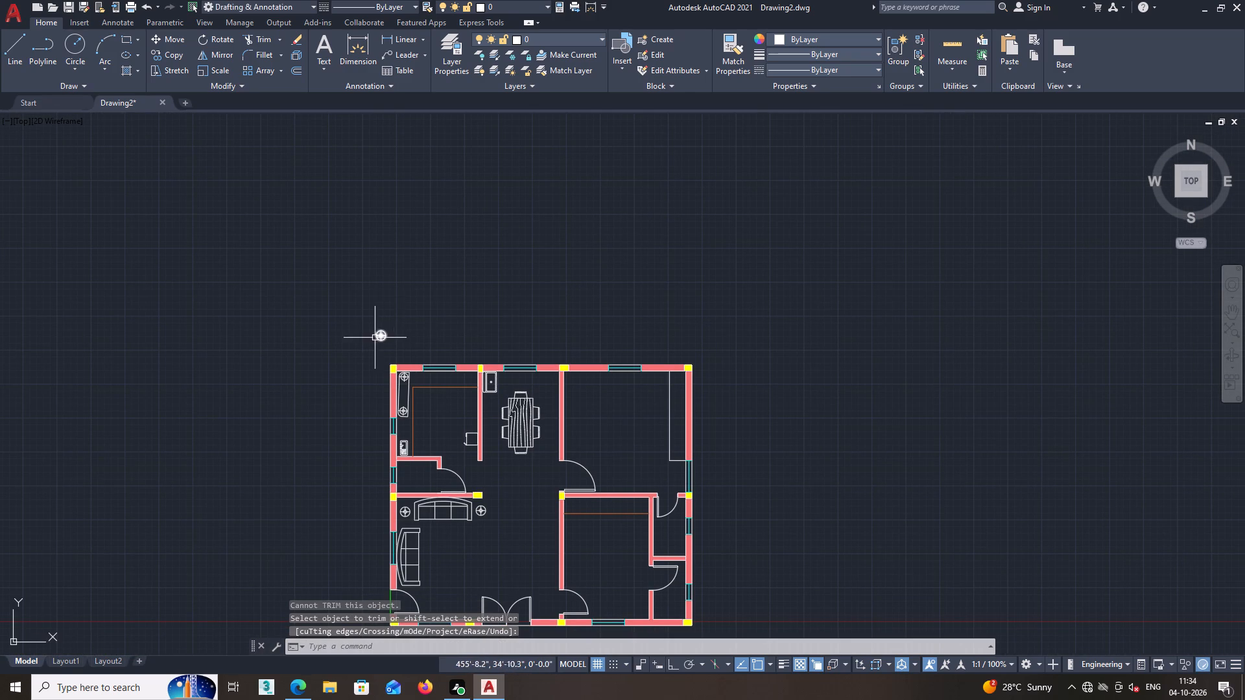
Delete the stray round block outside the floor plan, near its upper-left corner.
scroll(419, 362, "up", 3)
scroll(305, 301, "down", 2)
middle_click_drag(310, 299, 364, 327)
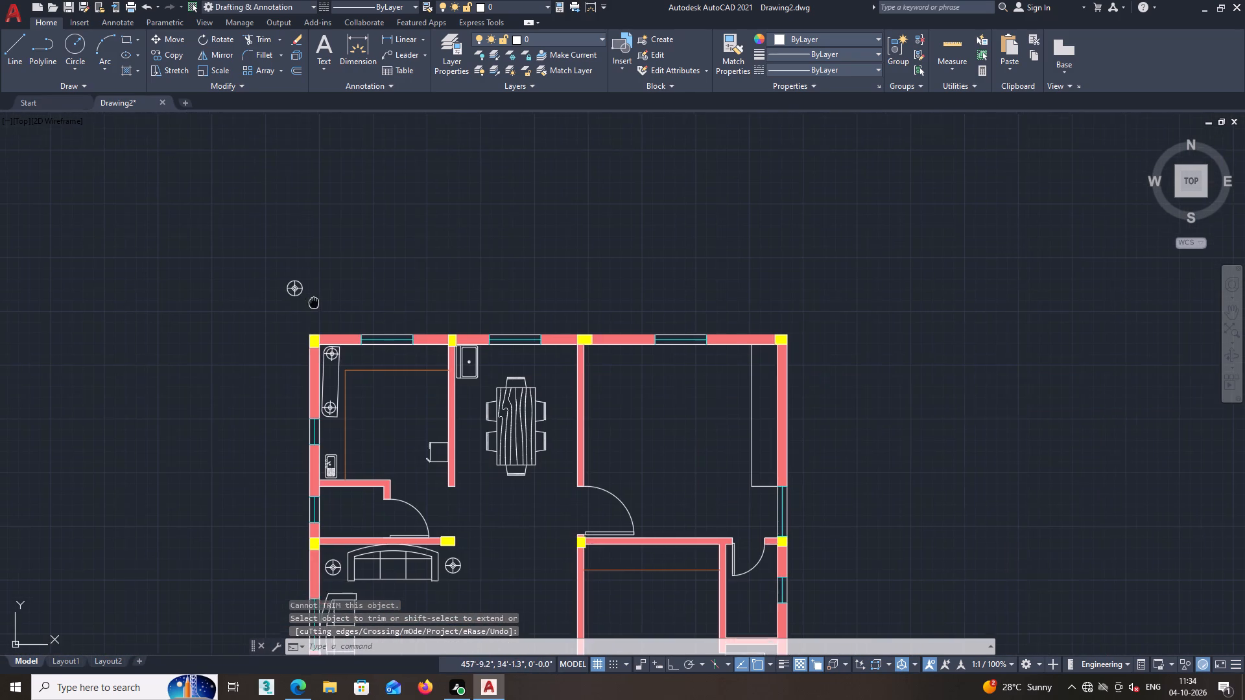
middle_click_drag(364, 327, 408, 342)
scroll(399, 338, "up", 1)
left_click(403, 337)
left_click(375, 296)
key("Delete")
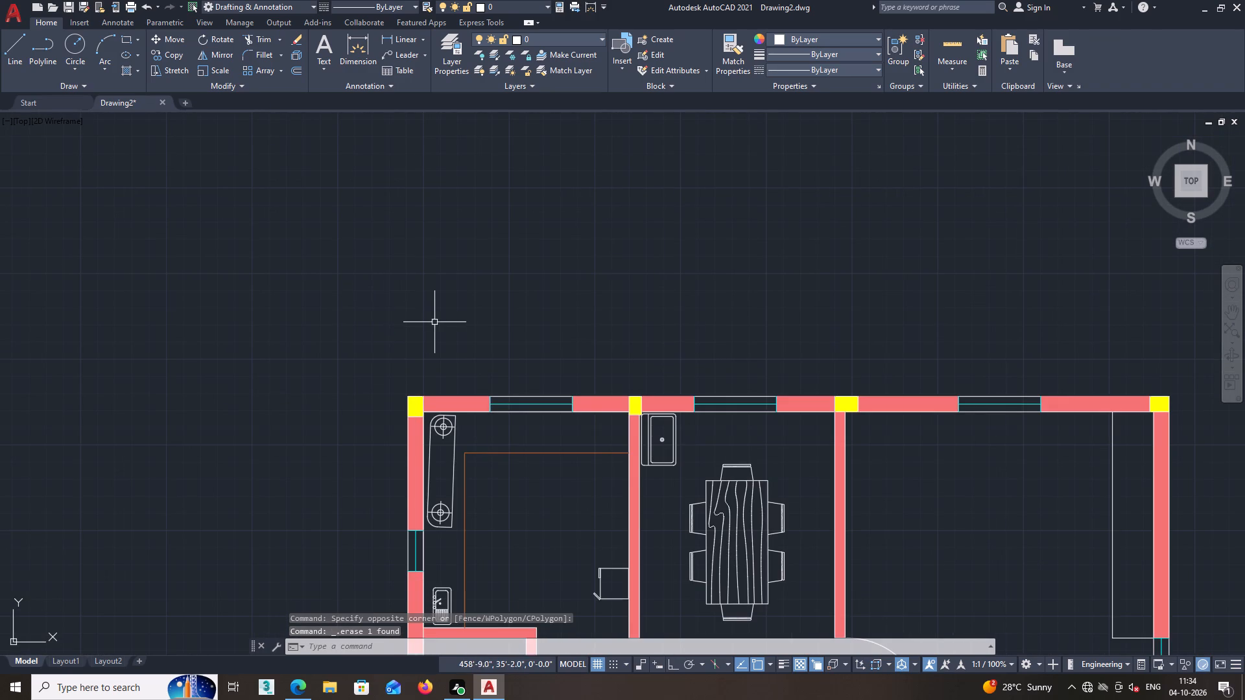
Match the properties of the lower-right room's orange wardrobe line onto both wardrobe outline lines in the upper-right room.
scroll(436, 326, "down", 2)
middle_click_drag(475, 382, 439, 347)
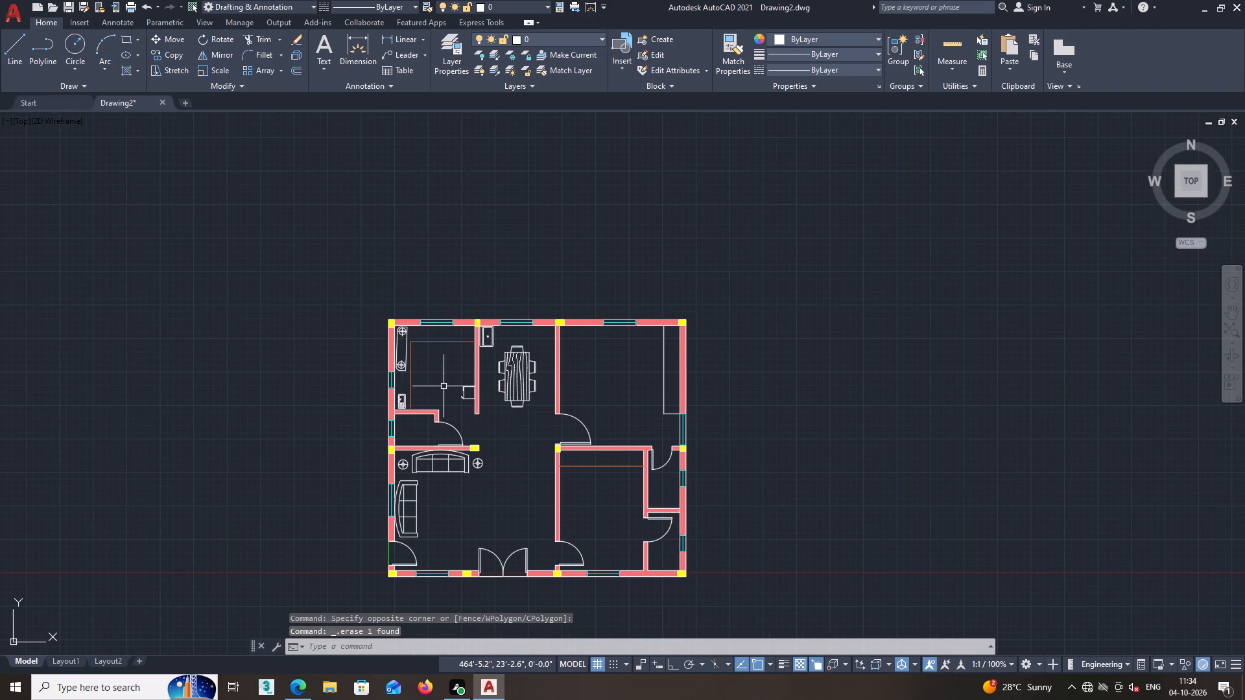
middle_click_drag(467, 404, 473, 383)
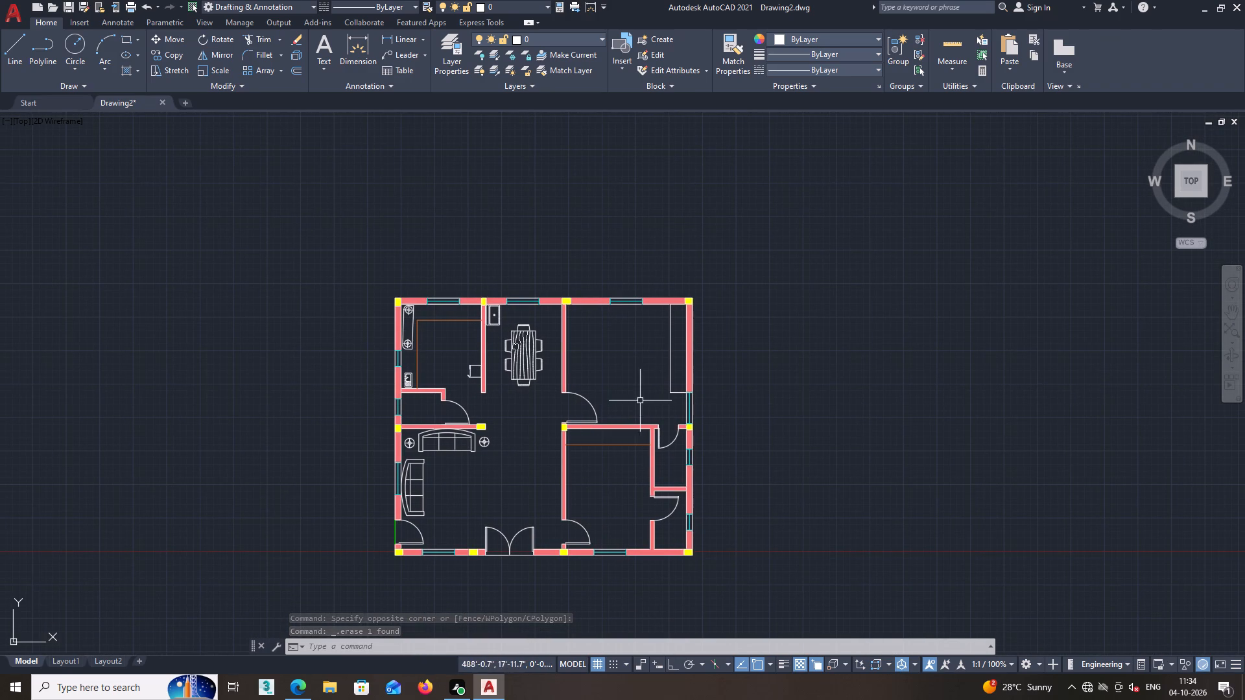
left_click(735, 50)
scroll(666, 427, "up", 2)
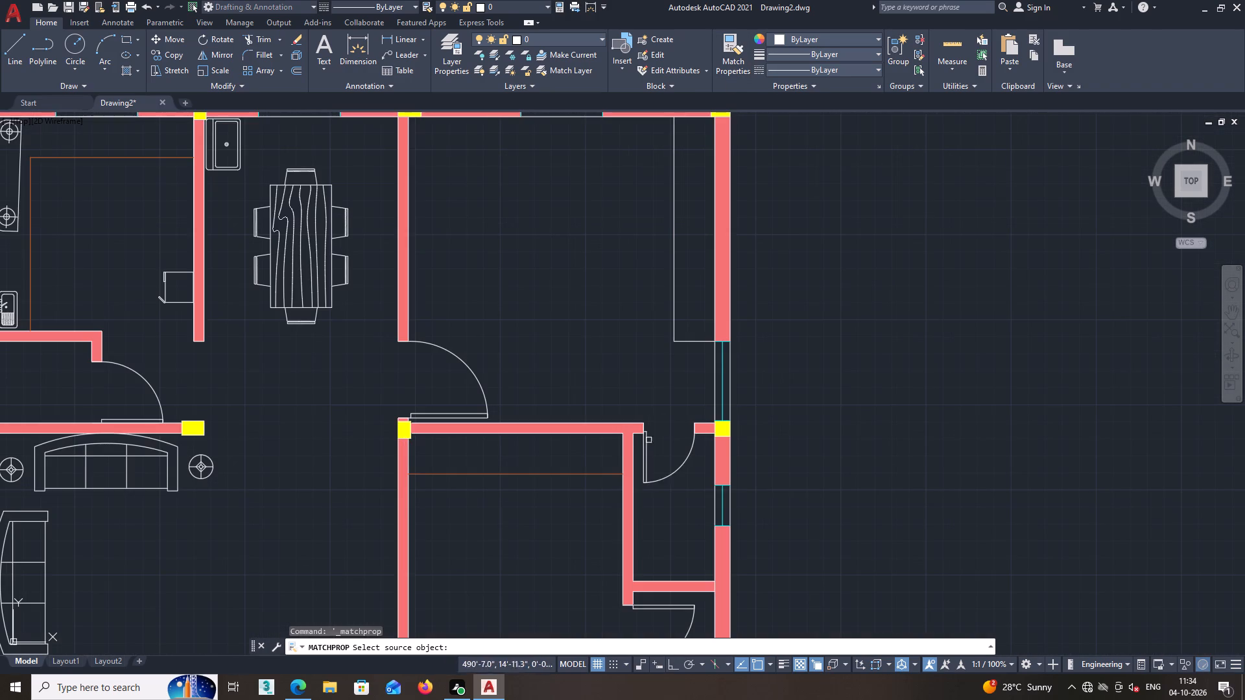
left_click(612, 475)
left_click(685, 311)
left_click(670, 283)
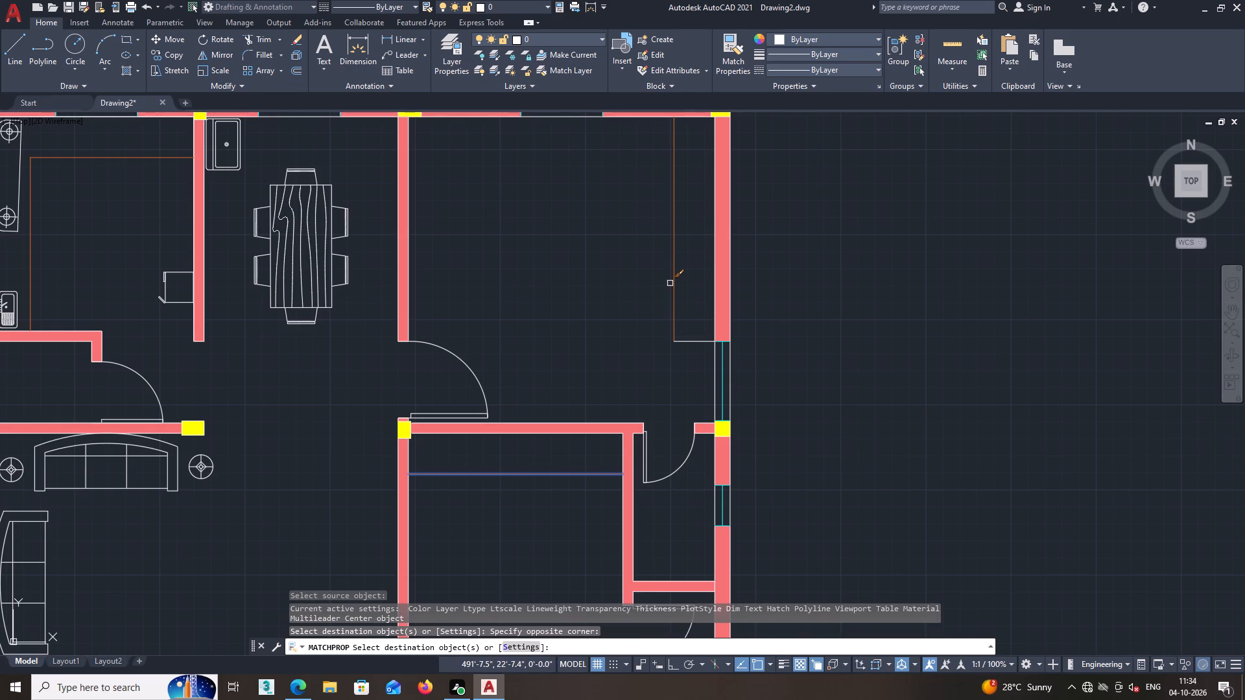
scroll(675, 350, "up", 1)
left_click_drag(701, 370, 700, 359)
left_click(694, 320)
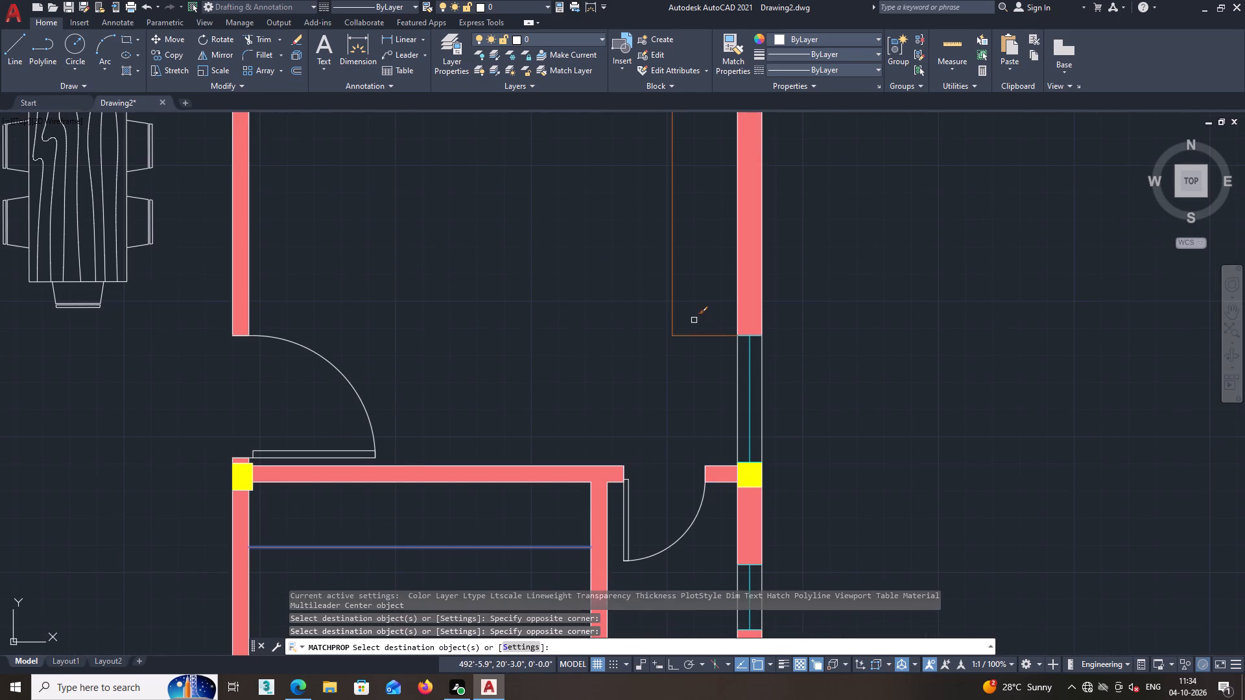
scroll(693, 325, "down", 3)
middle_click_drag(661, 340, 683, 372)
key("space")
Draw a horizontal line about 1'-5" long inside the upper-right room's wardrobe strip, just below the top wall.
middle_click_drag(659, 493, 679, 470)
scroll(672, 478, "up", 2)
middle_click_drag(720, 476, 731, 476)
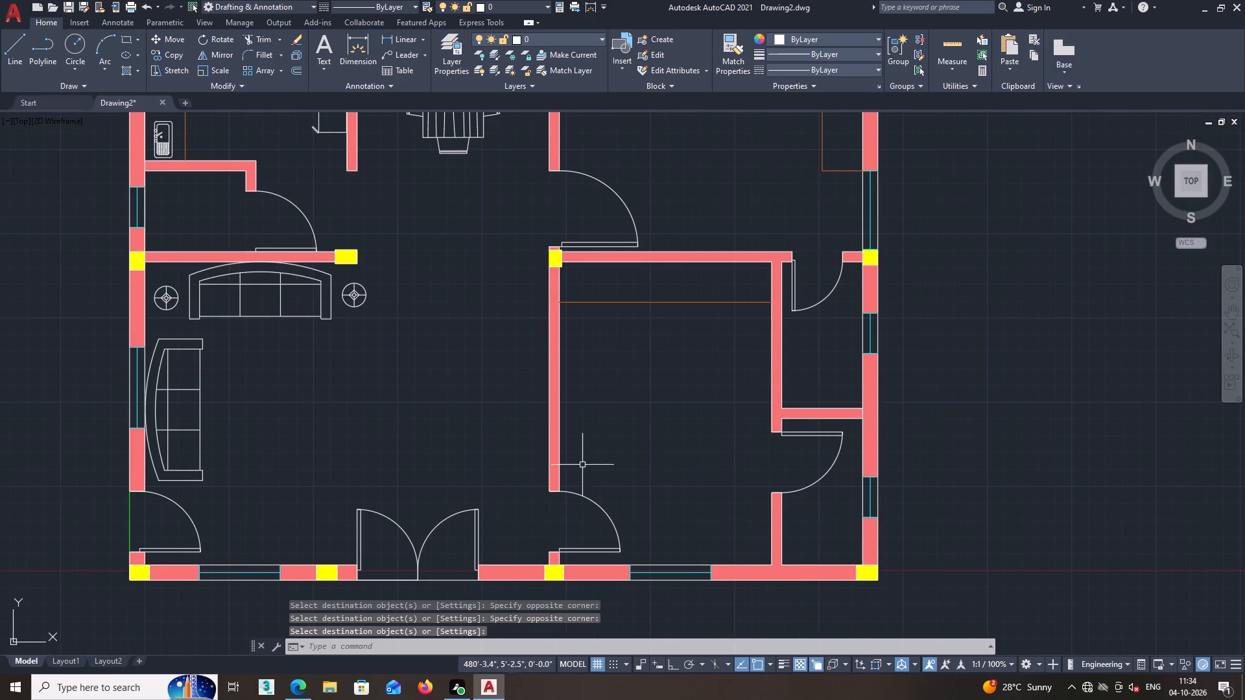
middle_click_drag(721, 395, 708, 409)
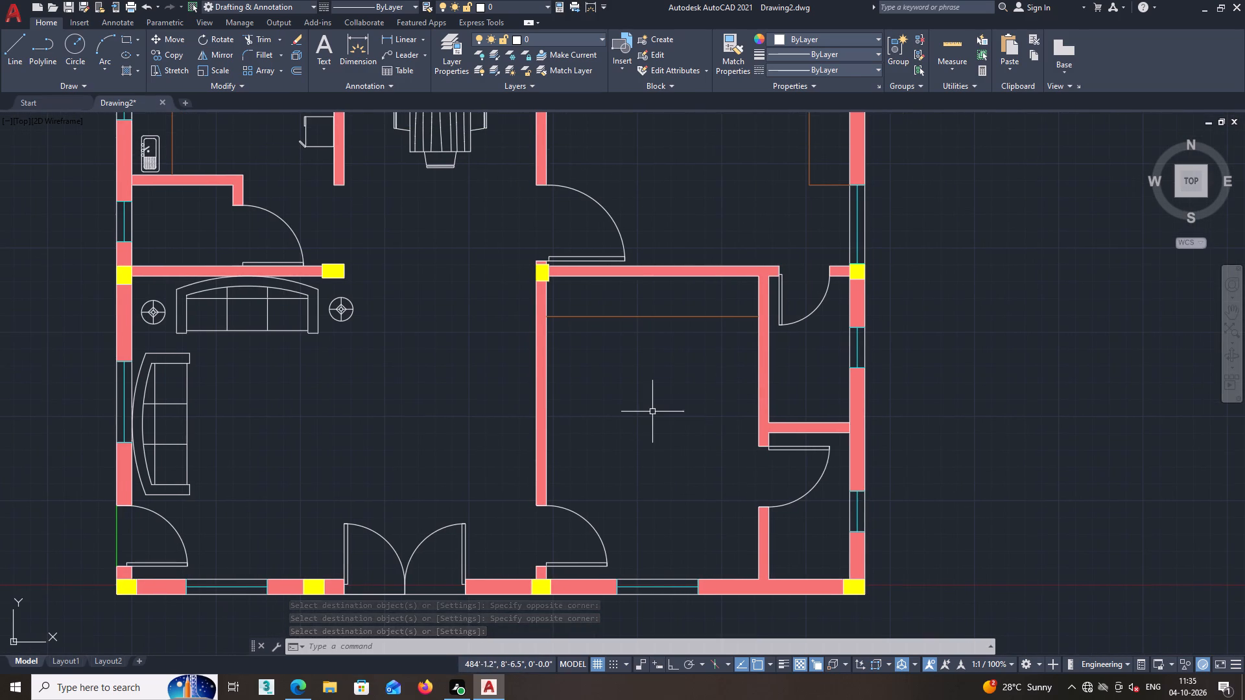
scroll(651, 410, "down", 1)
middle_click_drag(650, 410, 651, 456)
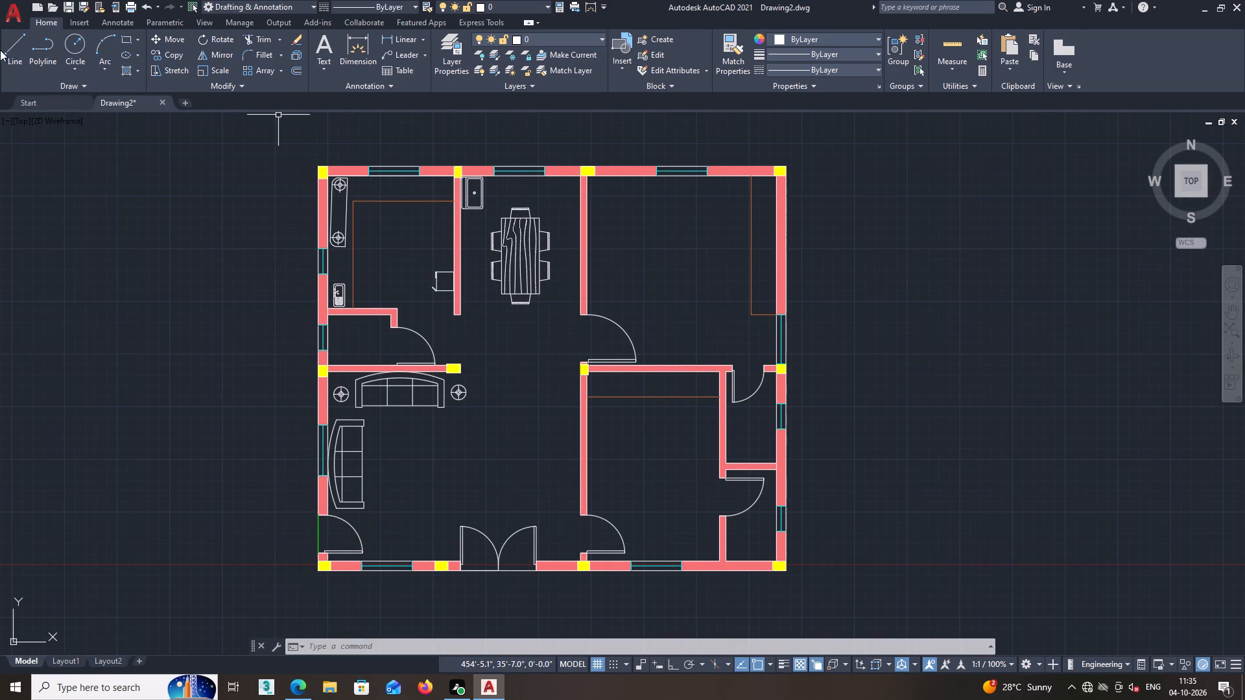
left_click(14, 45)
middle_click_drag(641, 211, 606, 277)
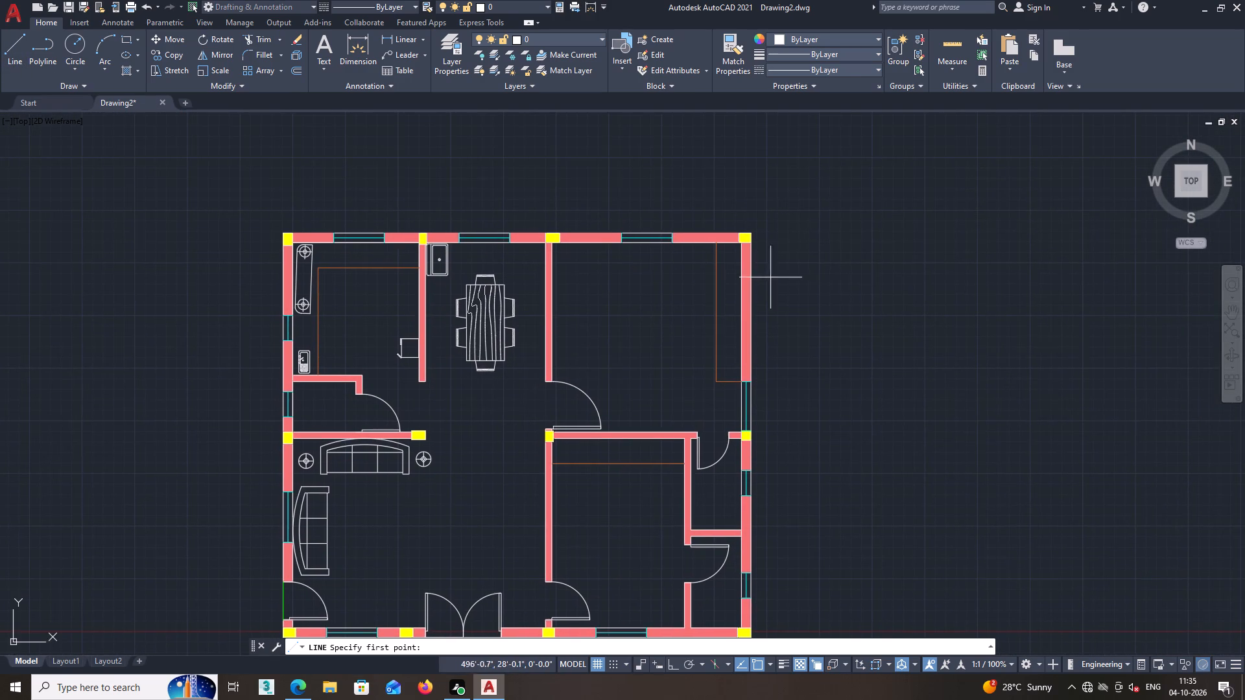
scroll(766, 266, "up", 1)
scroll(708, 261, "up", 2)
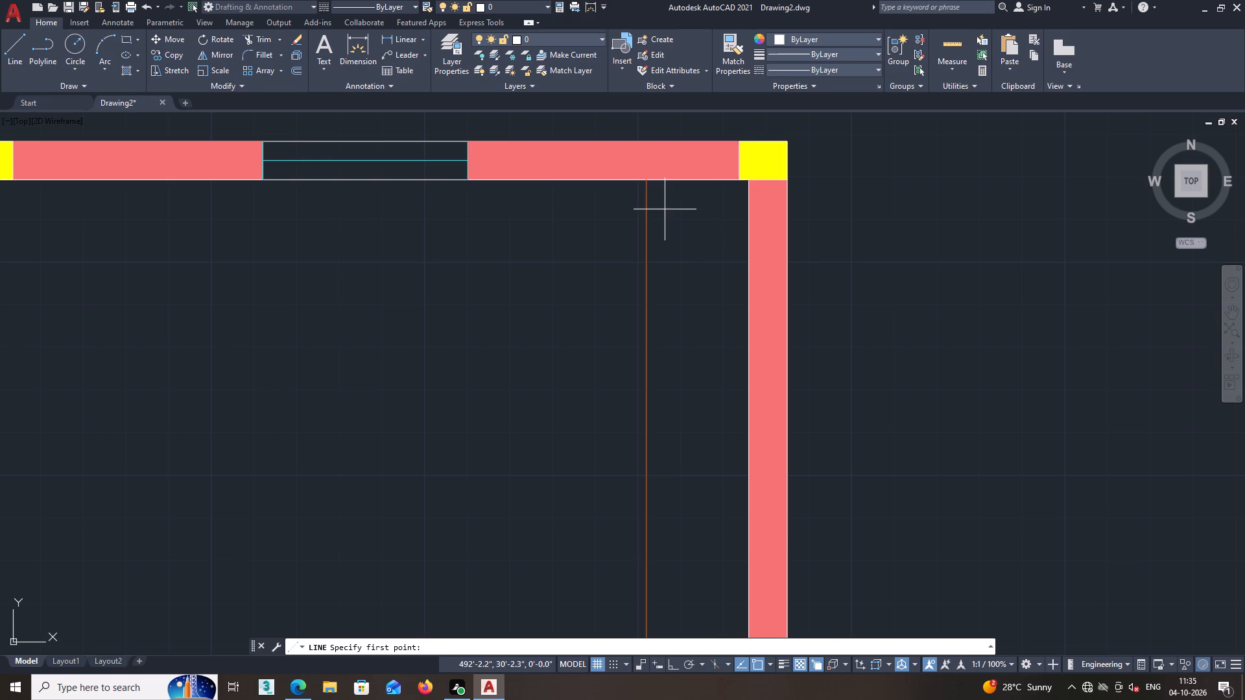
left_click(665, 209)
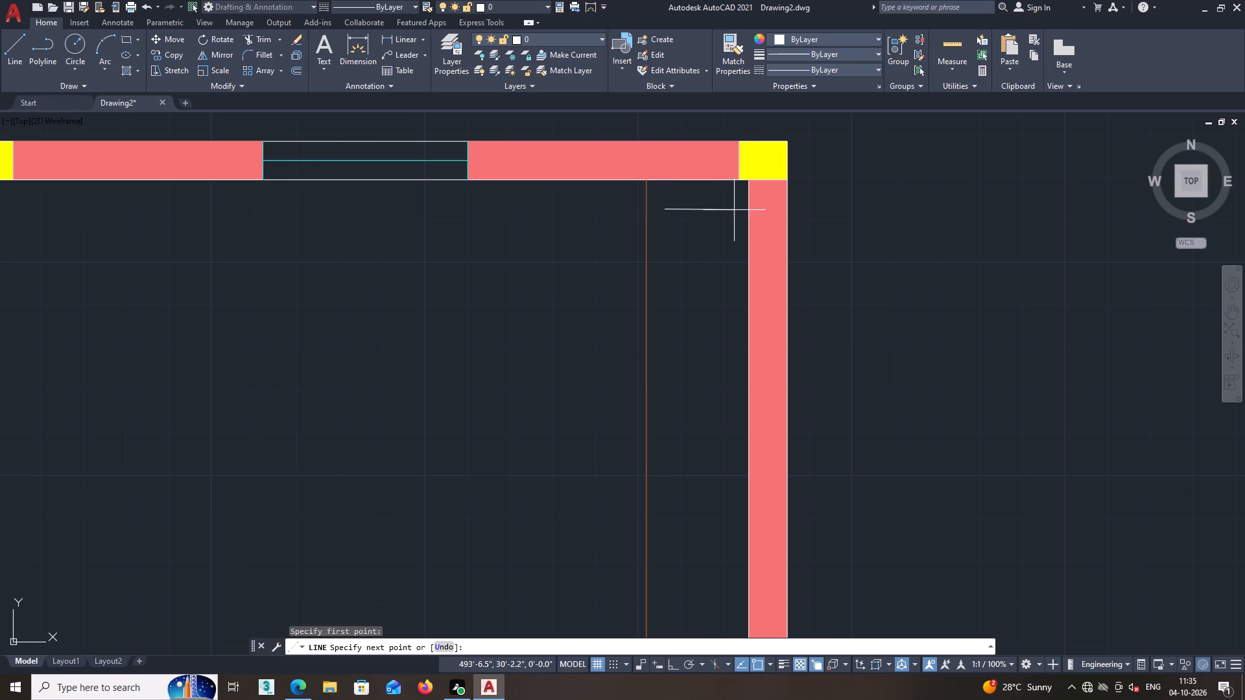
key("F8")
left_click(738, 211)
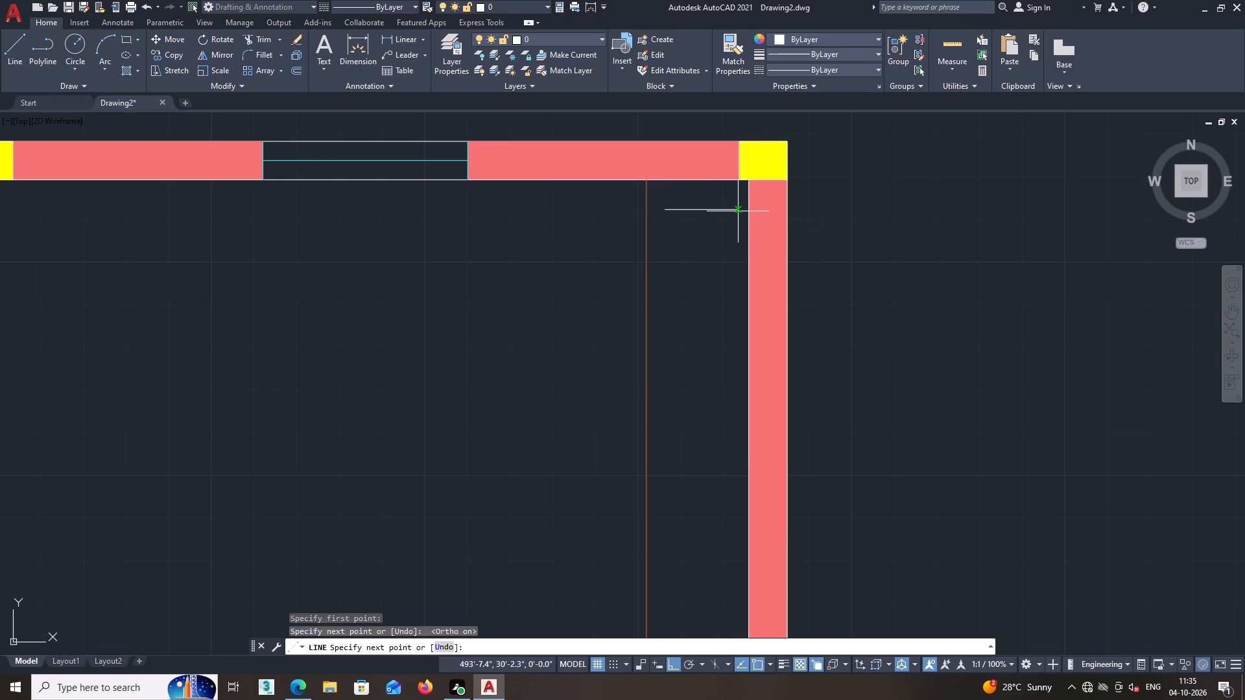
key("space")
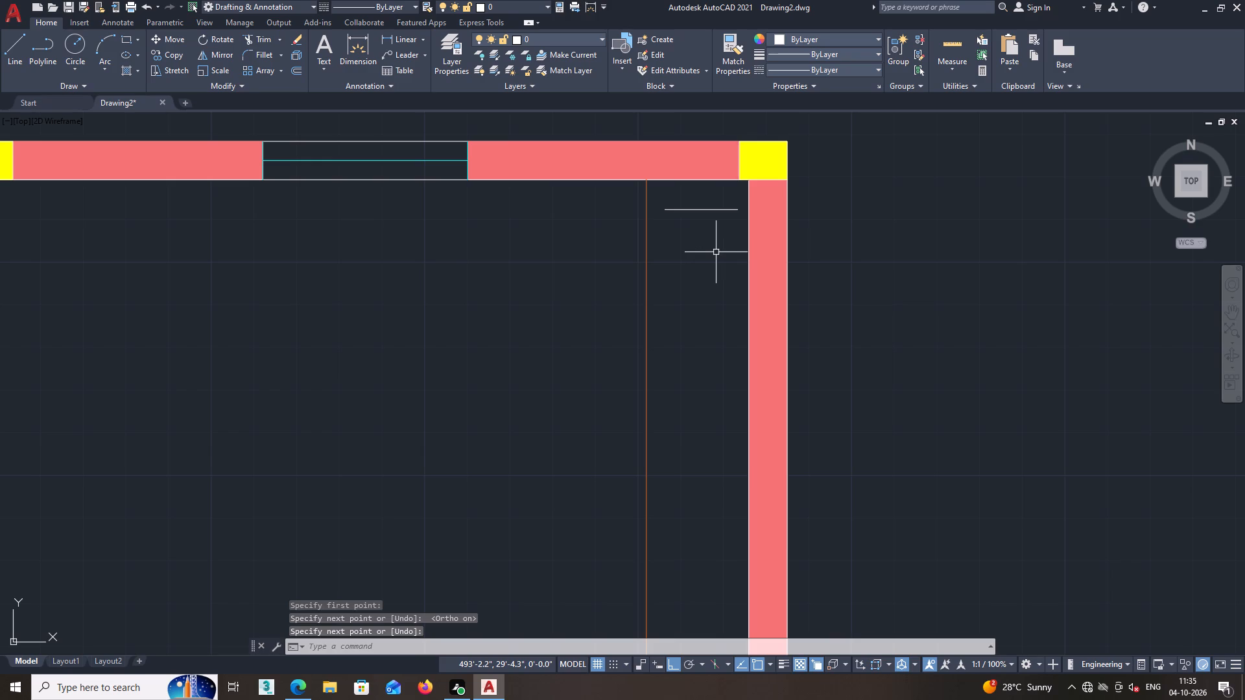
key("F8")
Copy the short horizontal line in the upper-right room's wardrobe straight down twice, about 2'-3" and 5'-3" below the original.
middle_click_drag(684, 259, 721, 261)
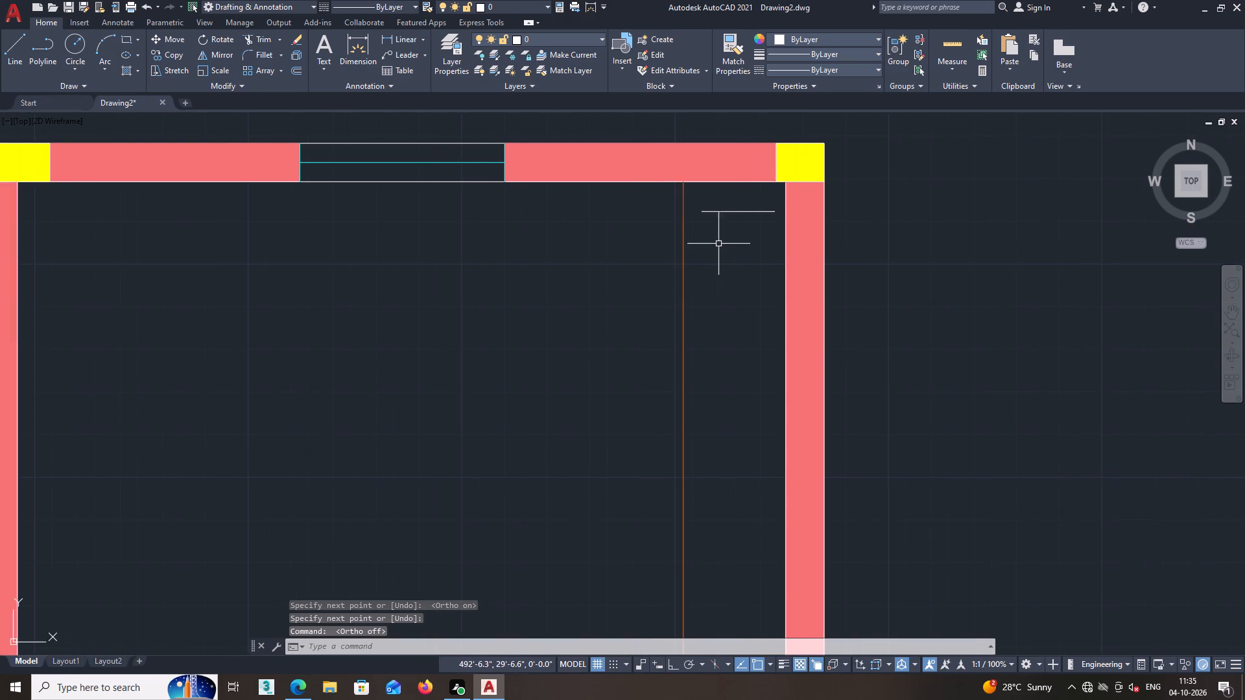
scroll(718, 236, "up", 1)
left_click(735, 198)
right_click(728, 241)
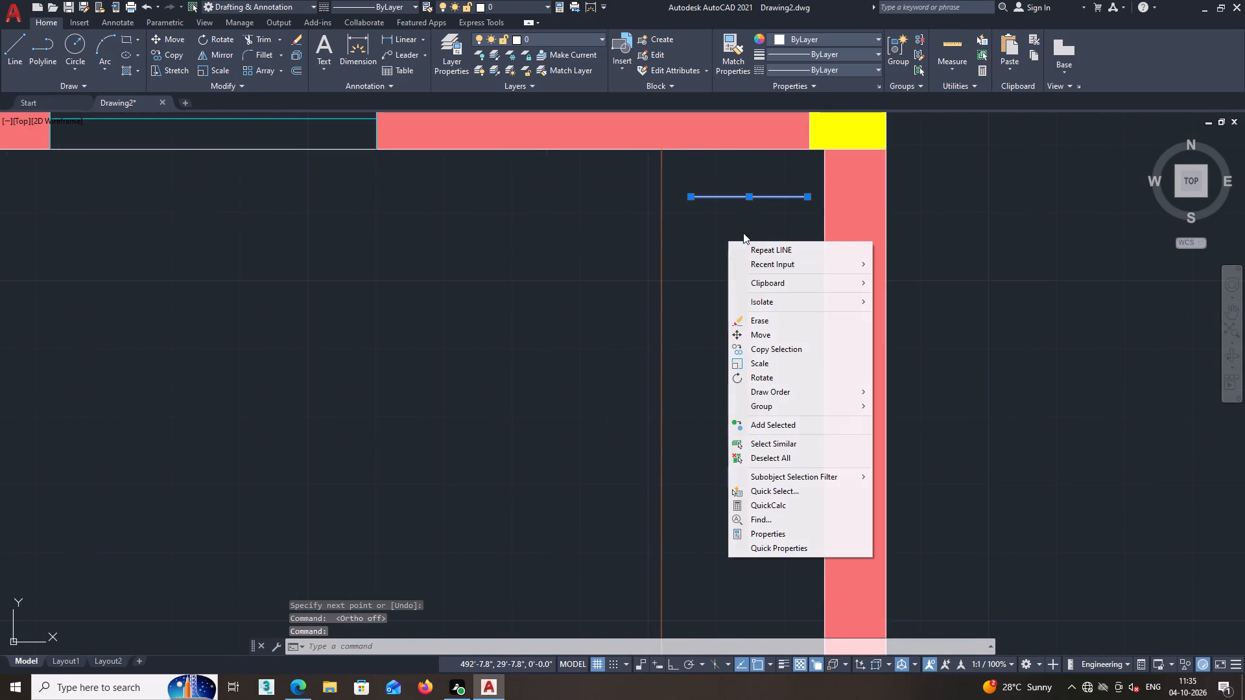
left_click(766, 349)
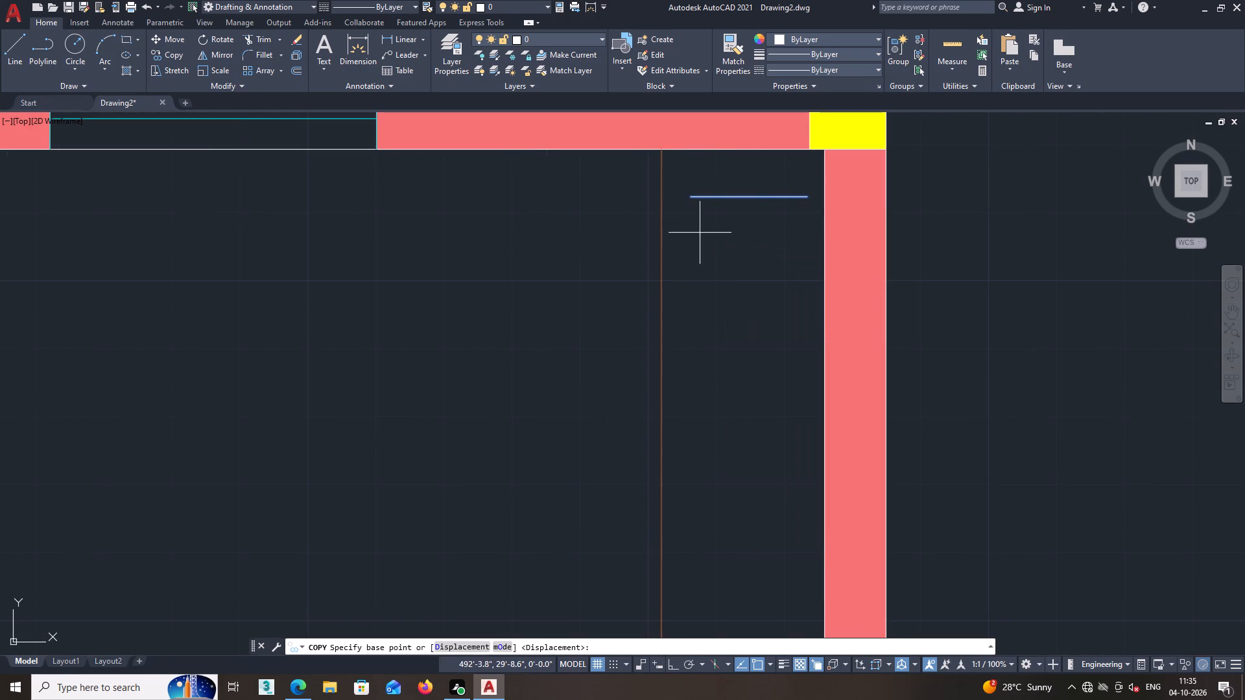
left_click(691, 195)
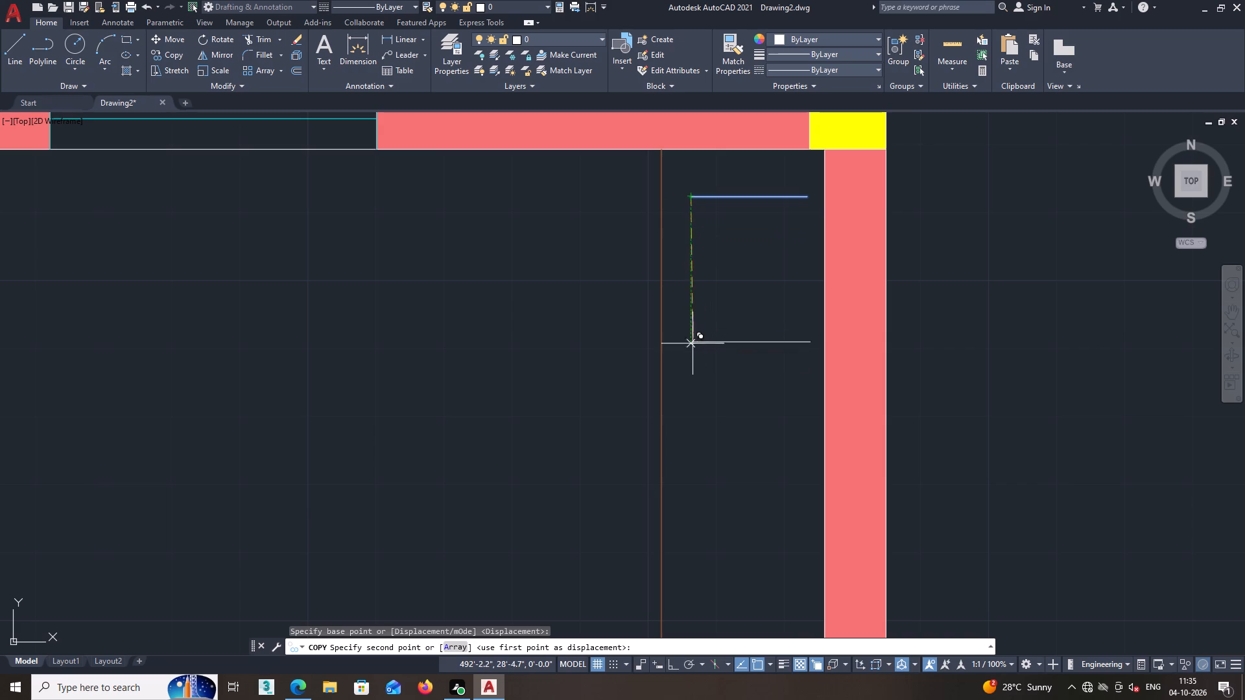
key("F8")
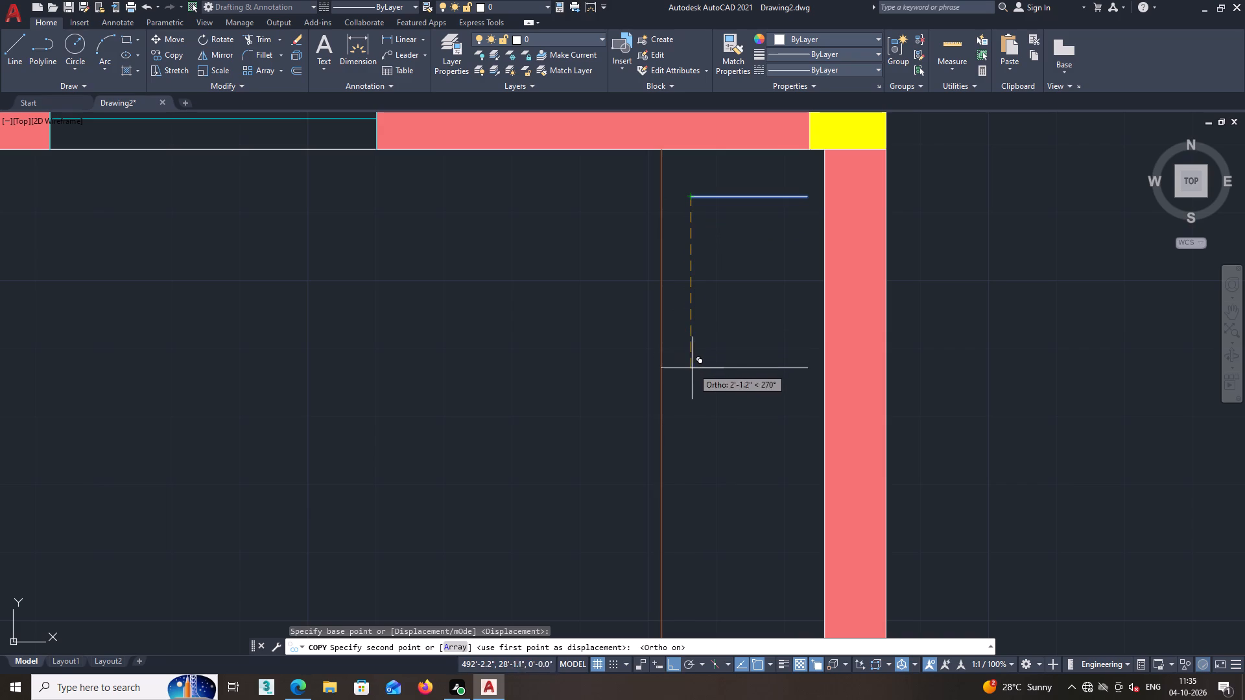
left_click(696, 382)
middle_click_drag(691, 471, 701, 261)
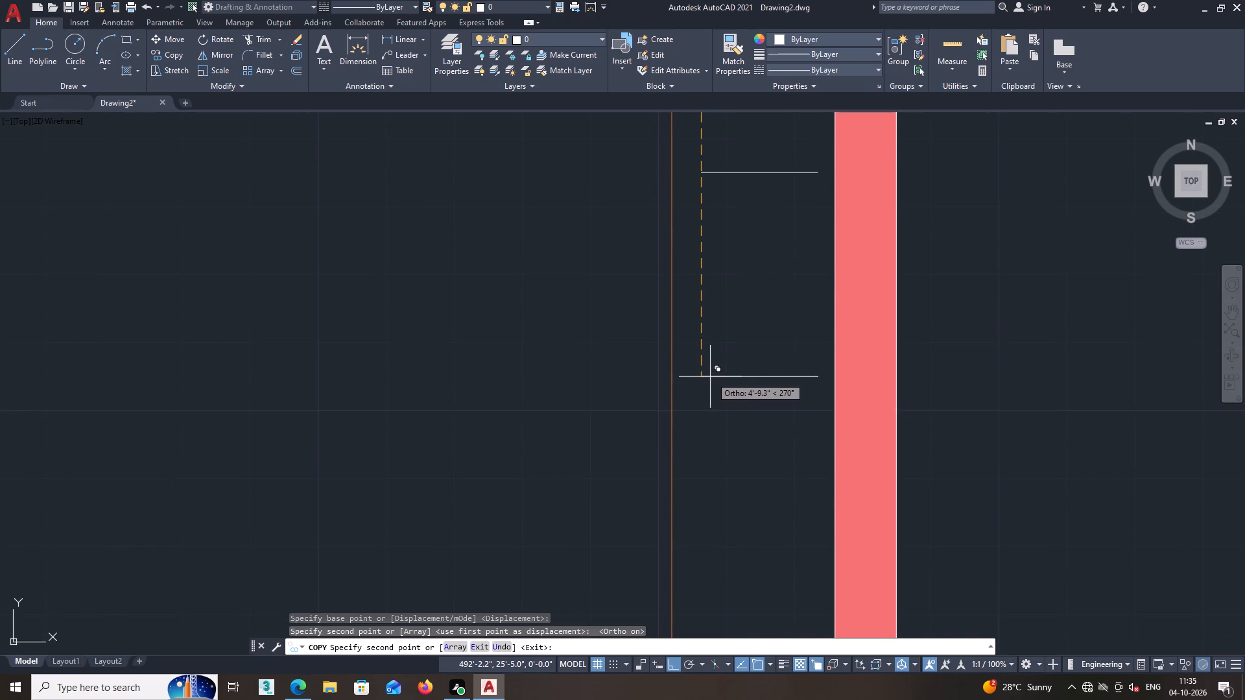
scroll(709, 379, "down", 1)
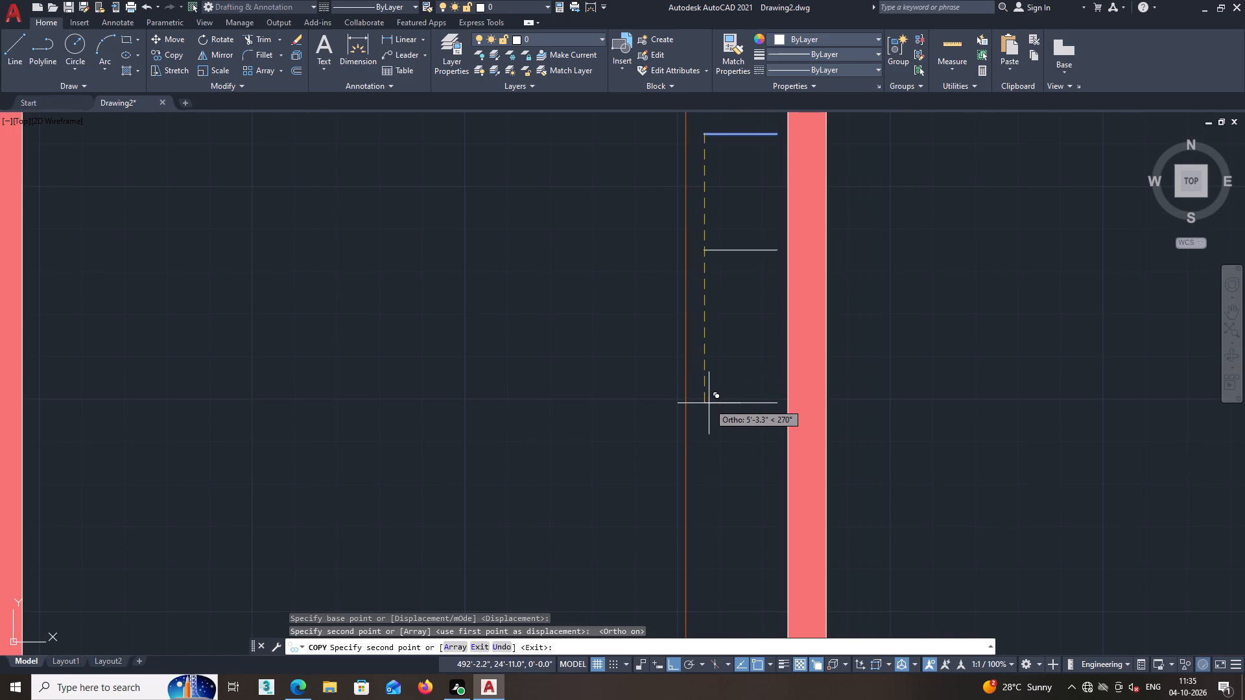
left_click(709, 403)
Place two more copies of the short line in the lower part of the wardrobe strip, the last near its closing line.
middle_click_drag(715, 443, 731, 336)
scroll(746, 410, "down", 2)
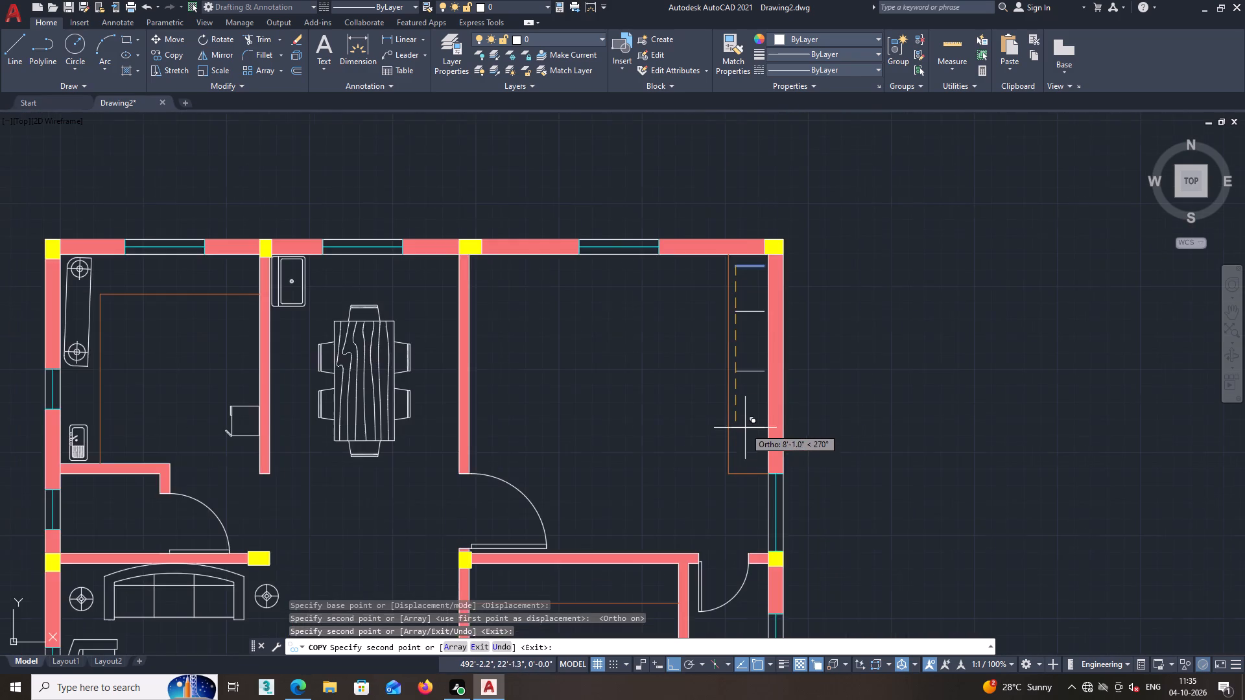
scroll(751, 439, "up", 2)
left_click(751, 439)
scroll(751, 450, "down", 2)
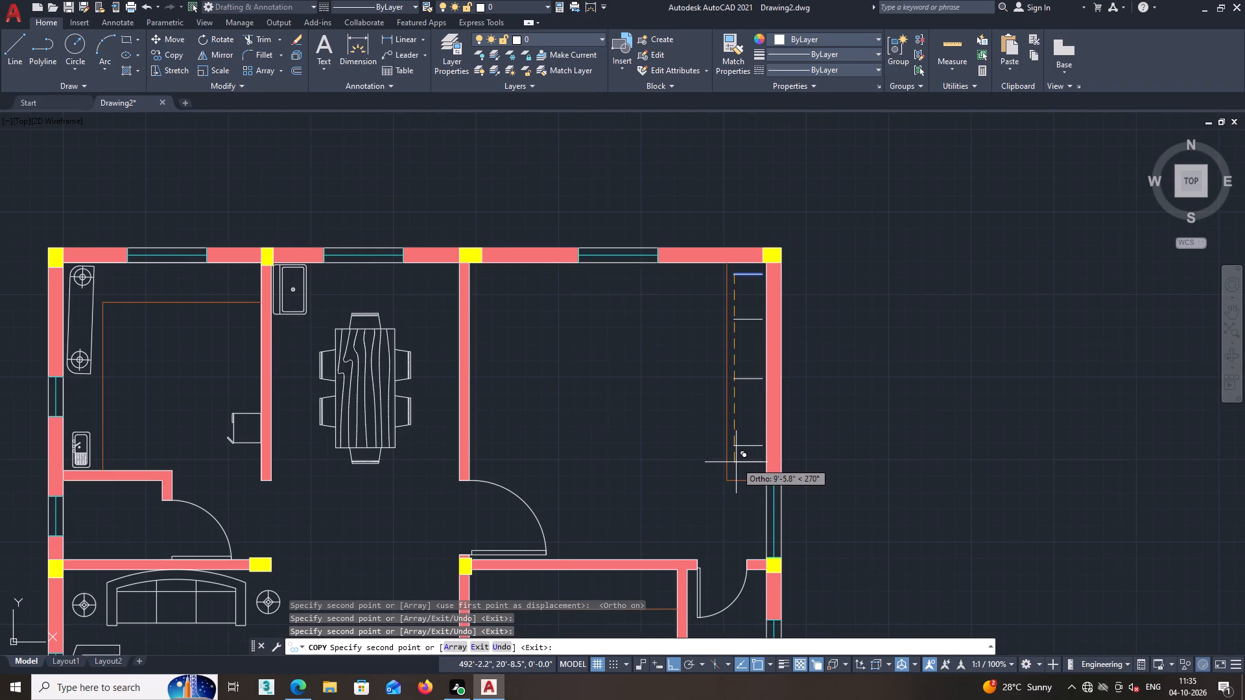
scroll(729, 491, "up", 2)
scroll(772, 436, "up", 1)
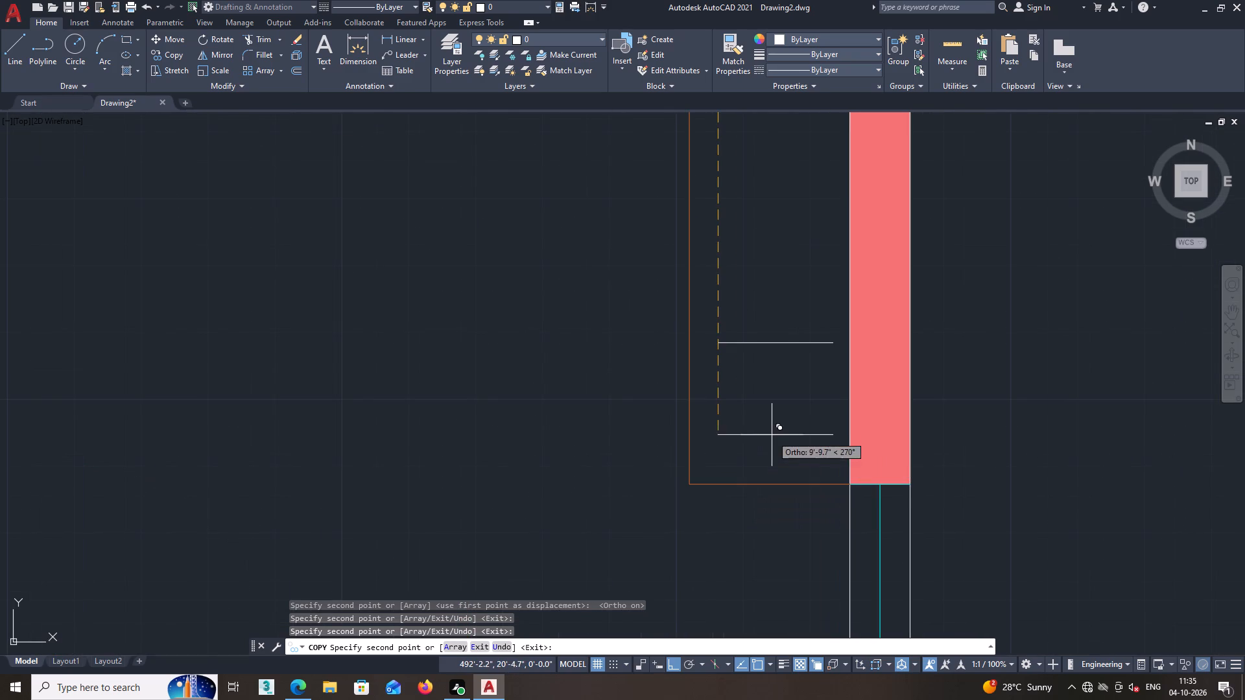
left_click(750, 443)
Place one more copy of the short line in the gap between the second and third copies.
middle_click_drag(757, 248, 746, 388)
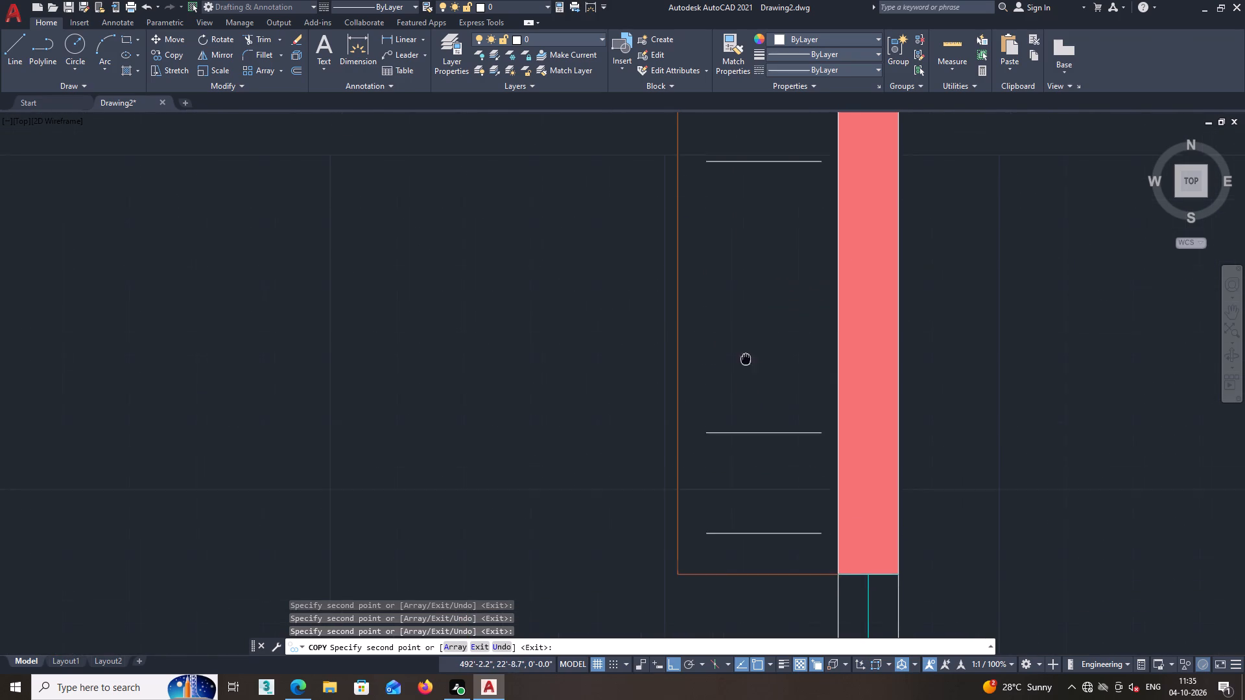
middle_click_drag(746, 388, 746, 402)
left_click(742, 359)
middle_click_drag(750, 289, 757, 509)
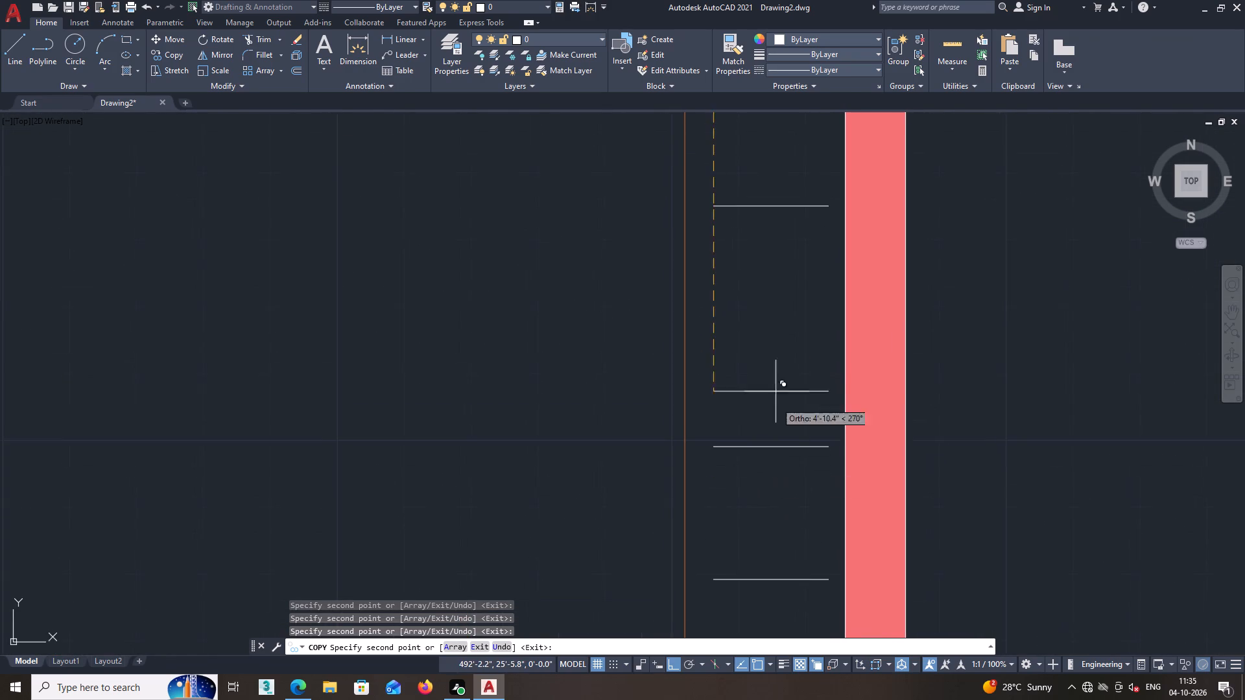
scroll(774, 382, "down", 1)
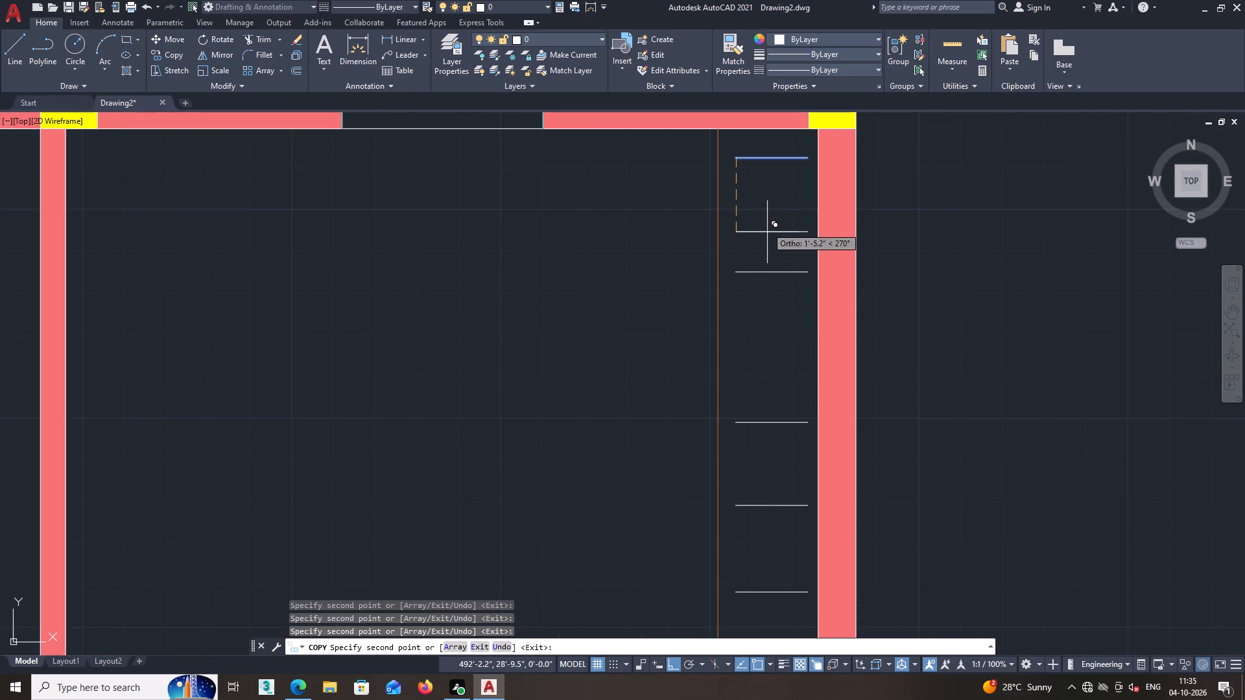
key("Escape")
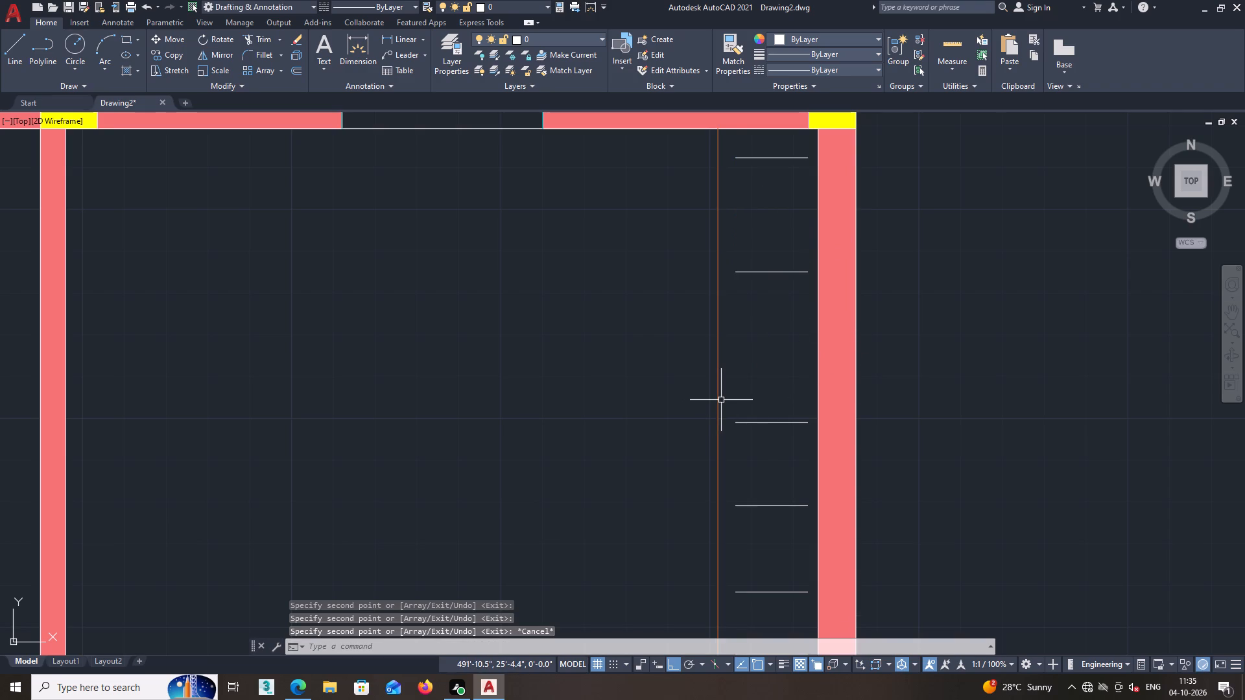
Draw a slanted line rising toward the outer wall in the wardrobe's top compartment, just below the first horizontal line.
key("F8")
key("l")
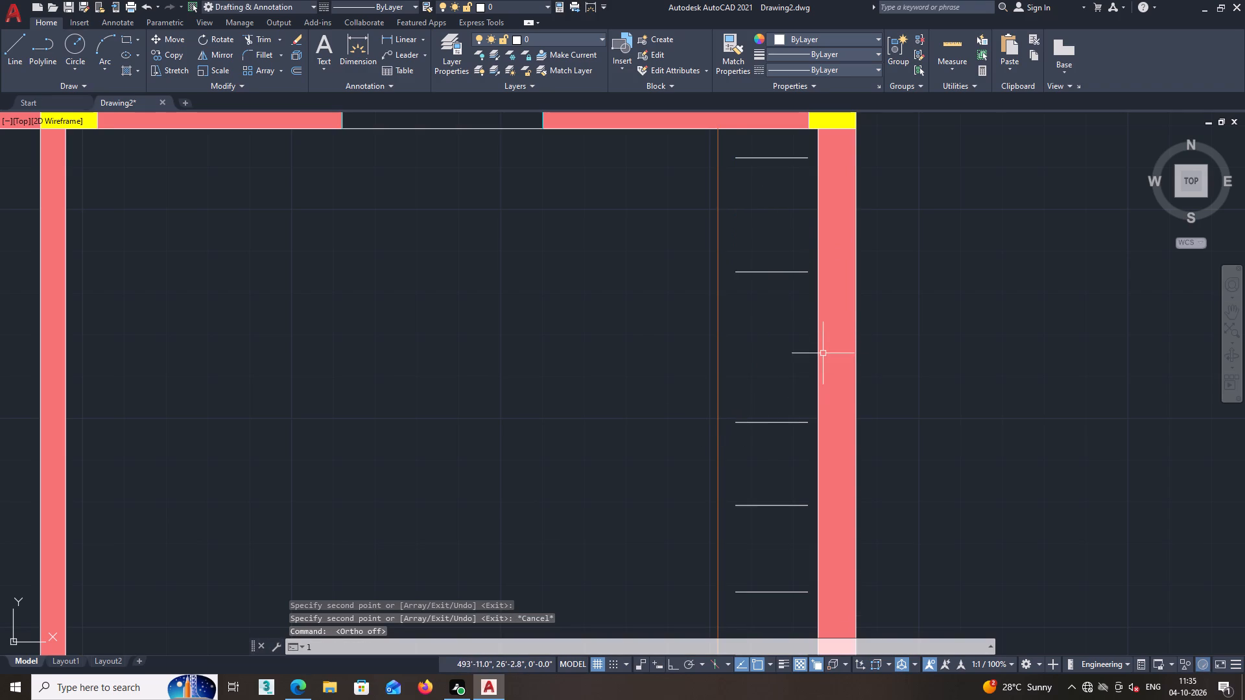
middle_click_drag(797, 314, 753, 399)
middle_click_drag(765, 248, 756, 293)
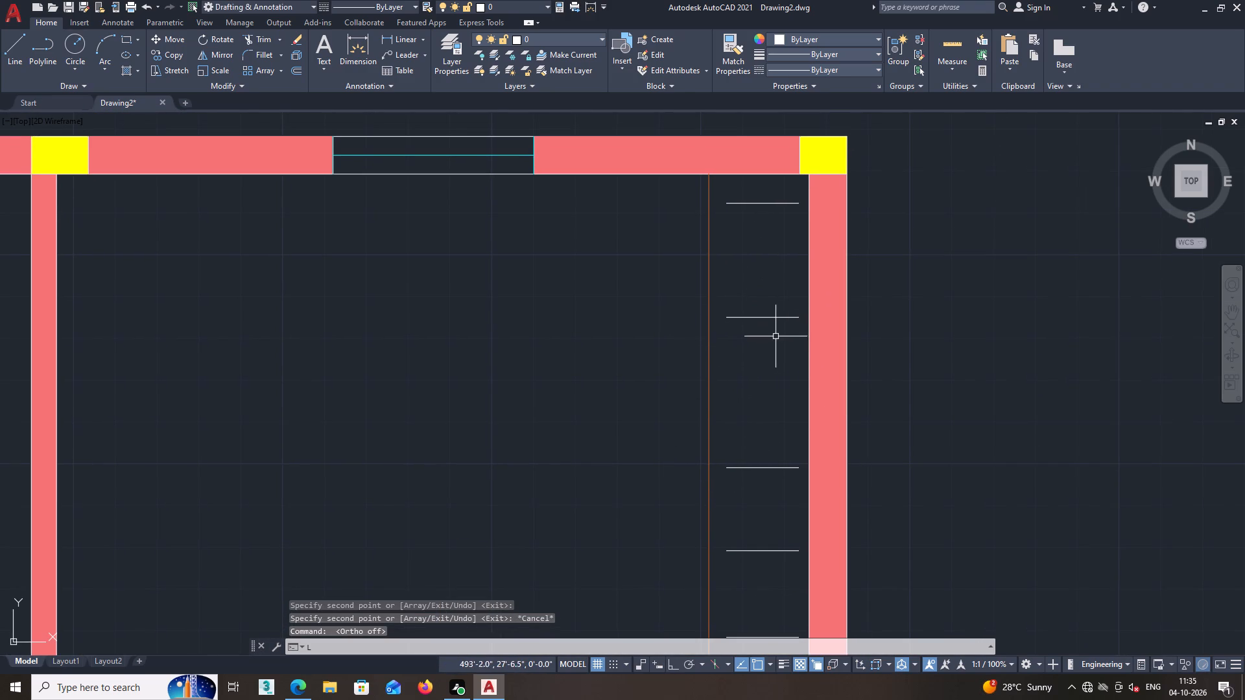
key("l")
key("Return")
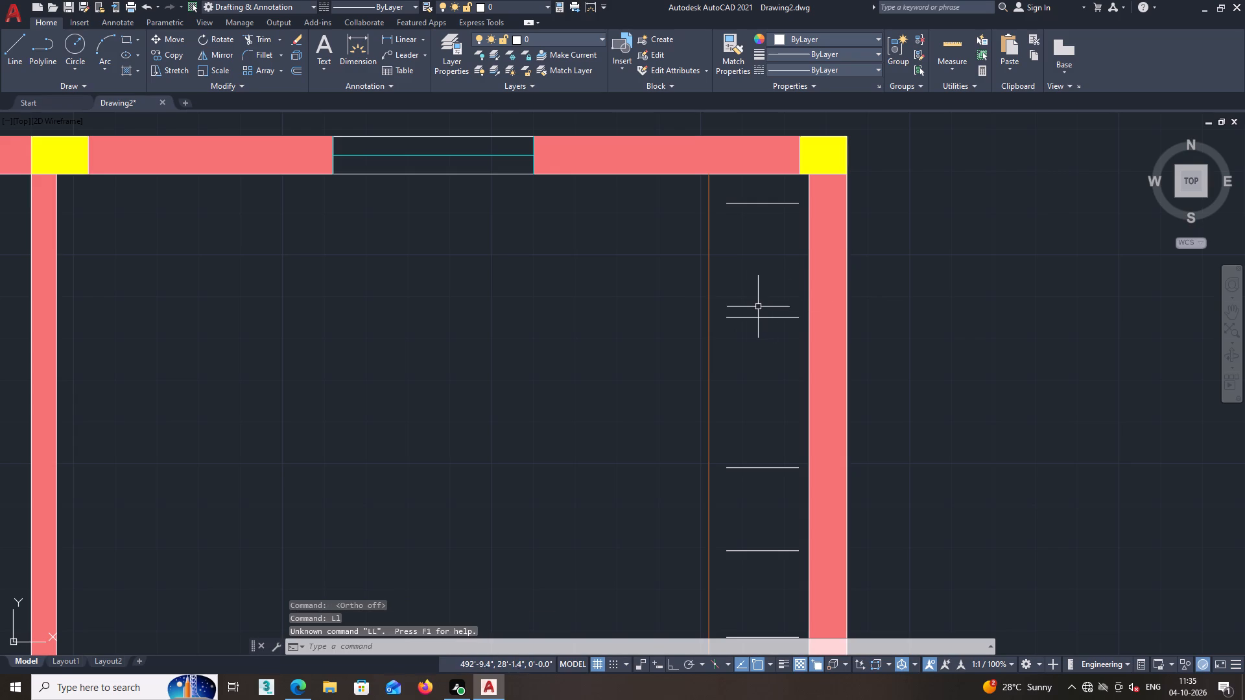
key("l")
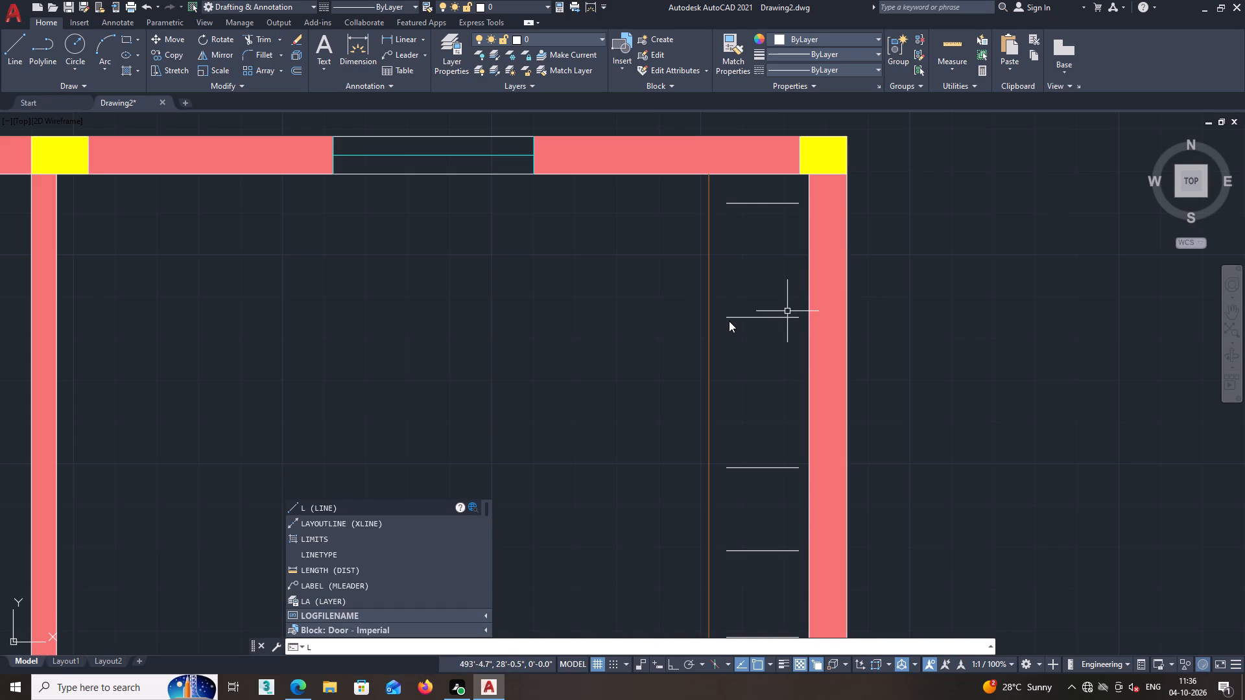
key("Return")
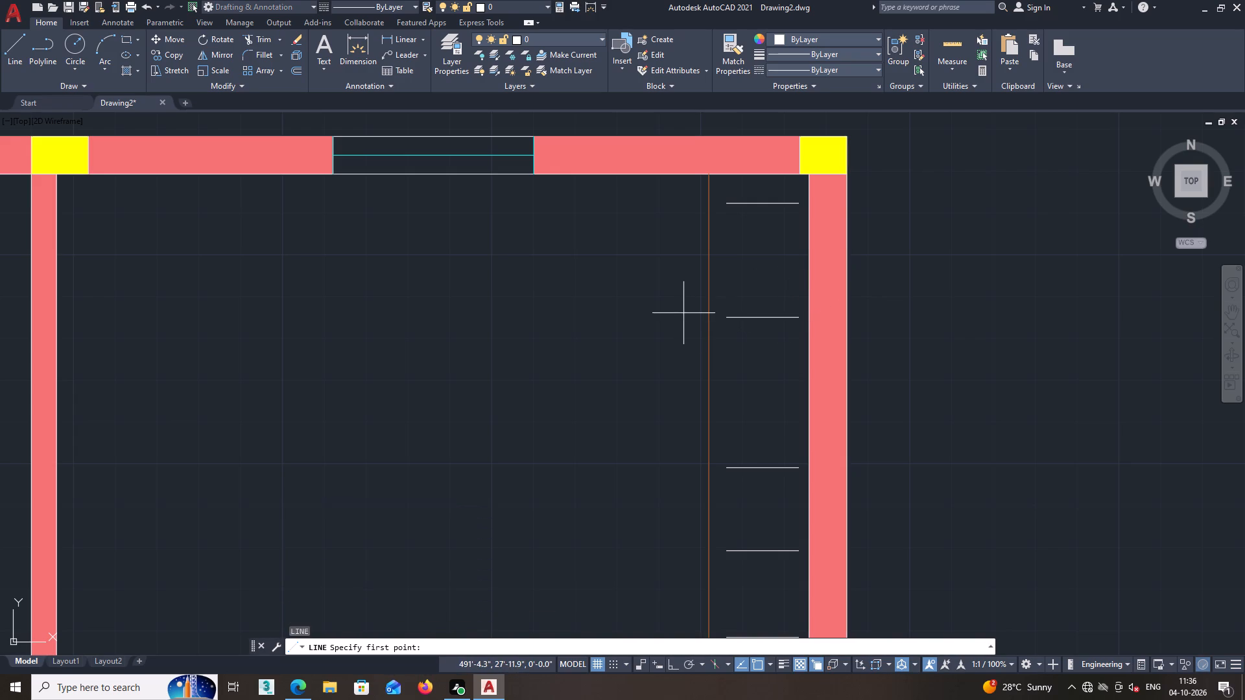
scroll(724, 283, "up", 1)
middle_click_drag(765, 246, 724, 347)
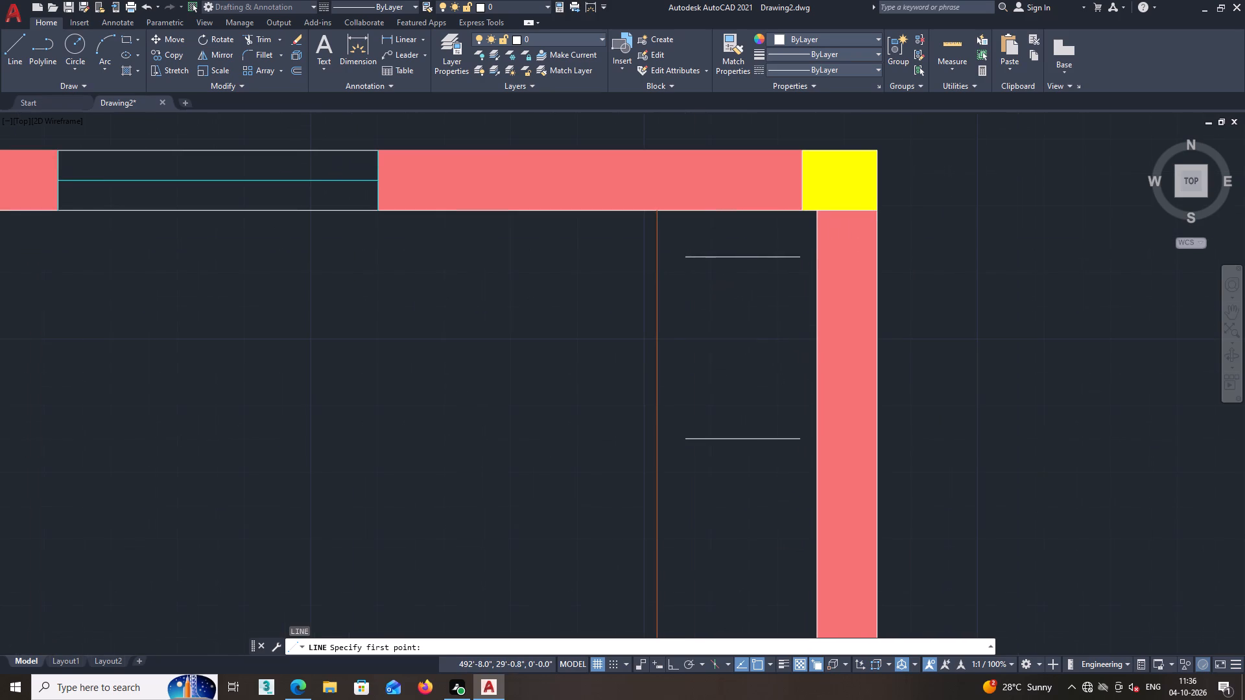
left_click(687, 323)
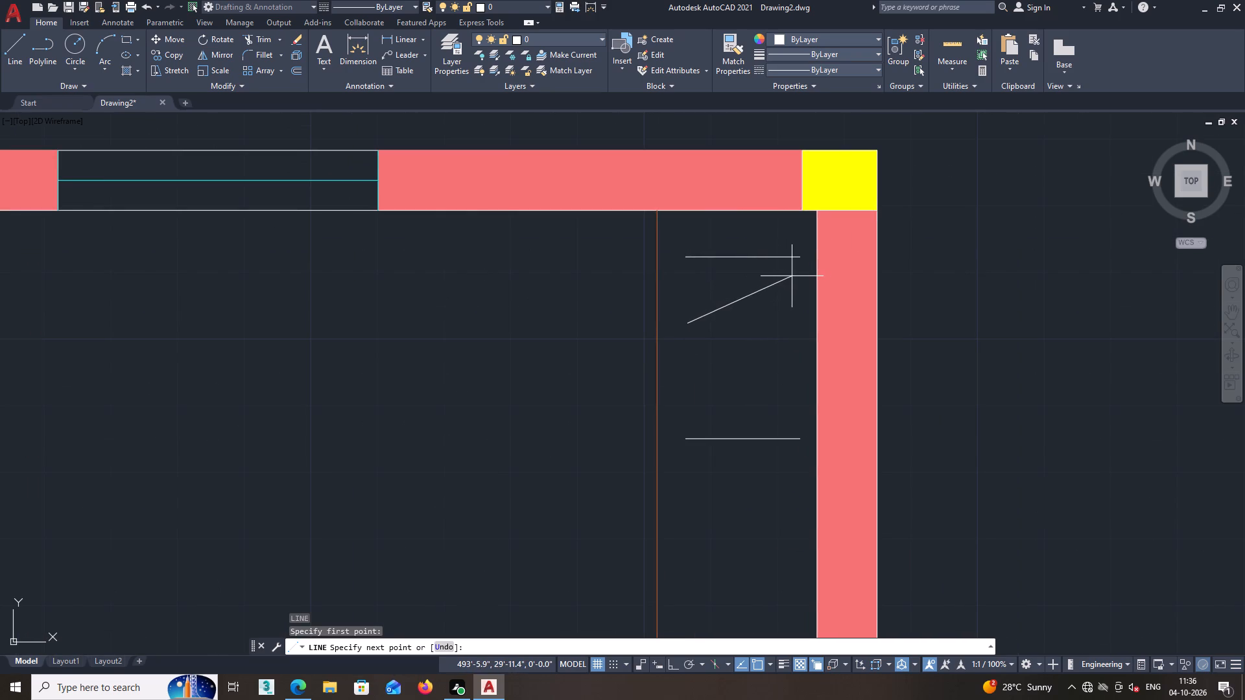
left_click(798, 276)
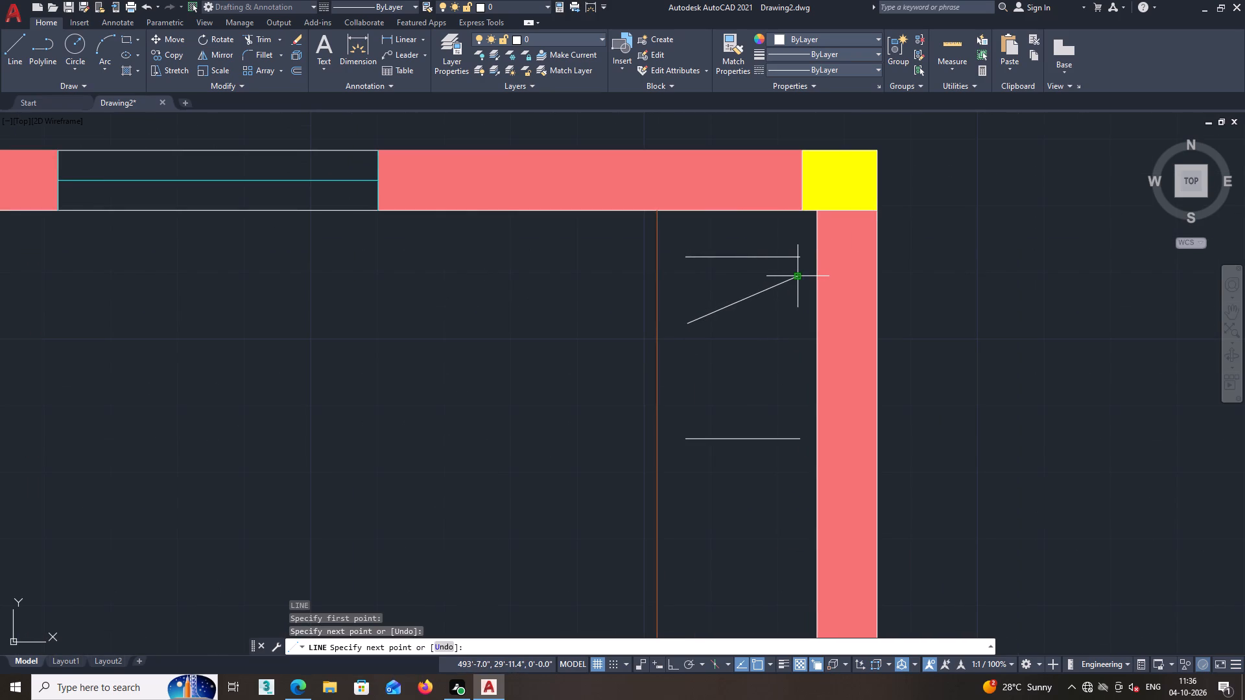
key("Escape")
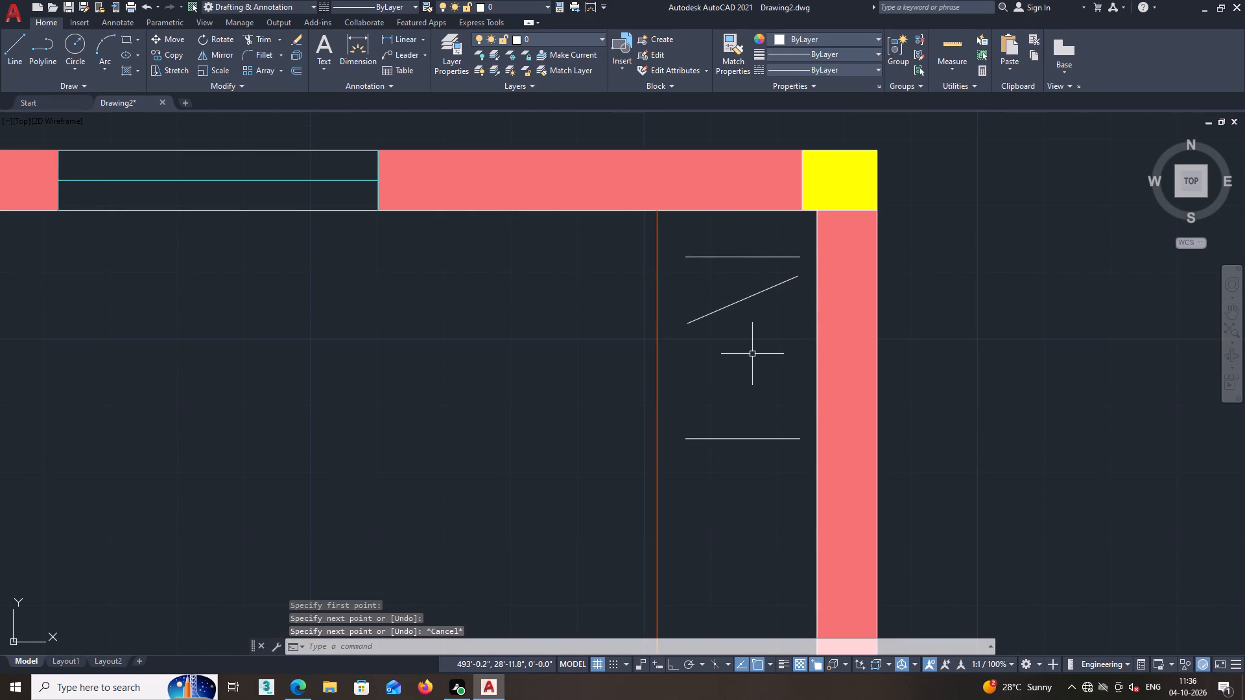
Draw two more separate slanted lines below the first to continue the zigzag across the wardrobe's top compartment.
key("l")
key("l")
key("Return")
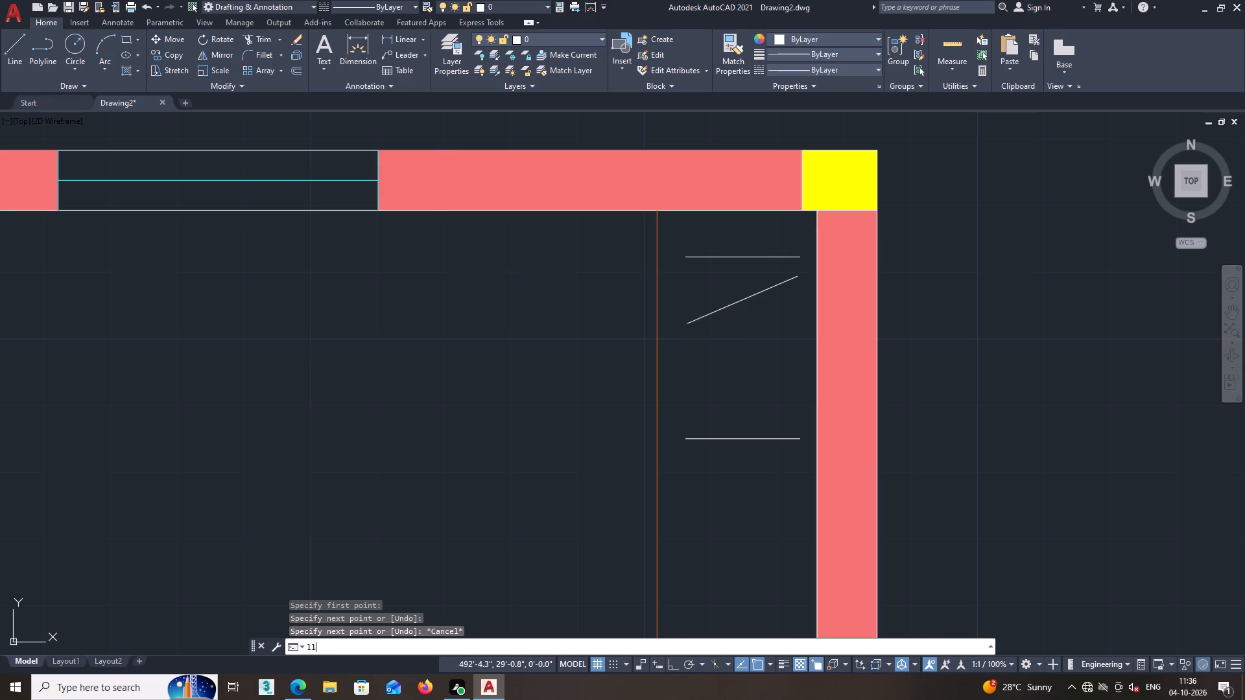
key("Return")
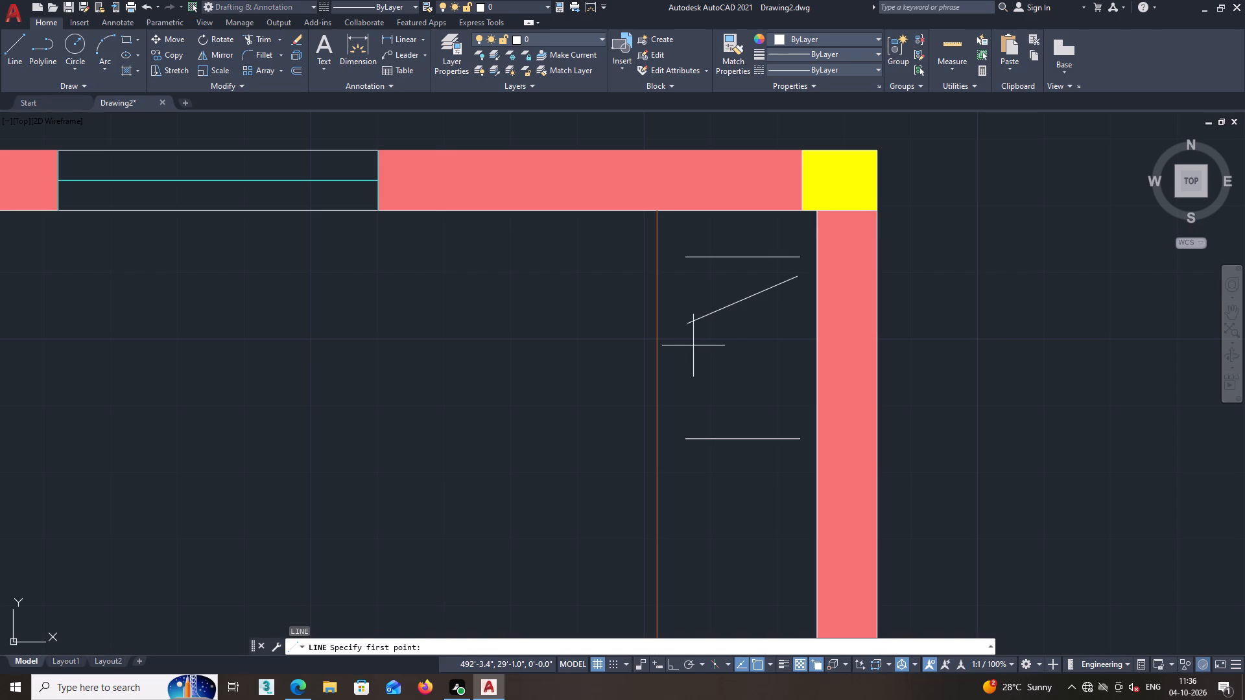
left_click(690, 337)
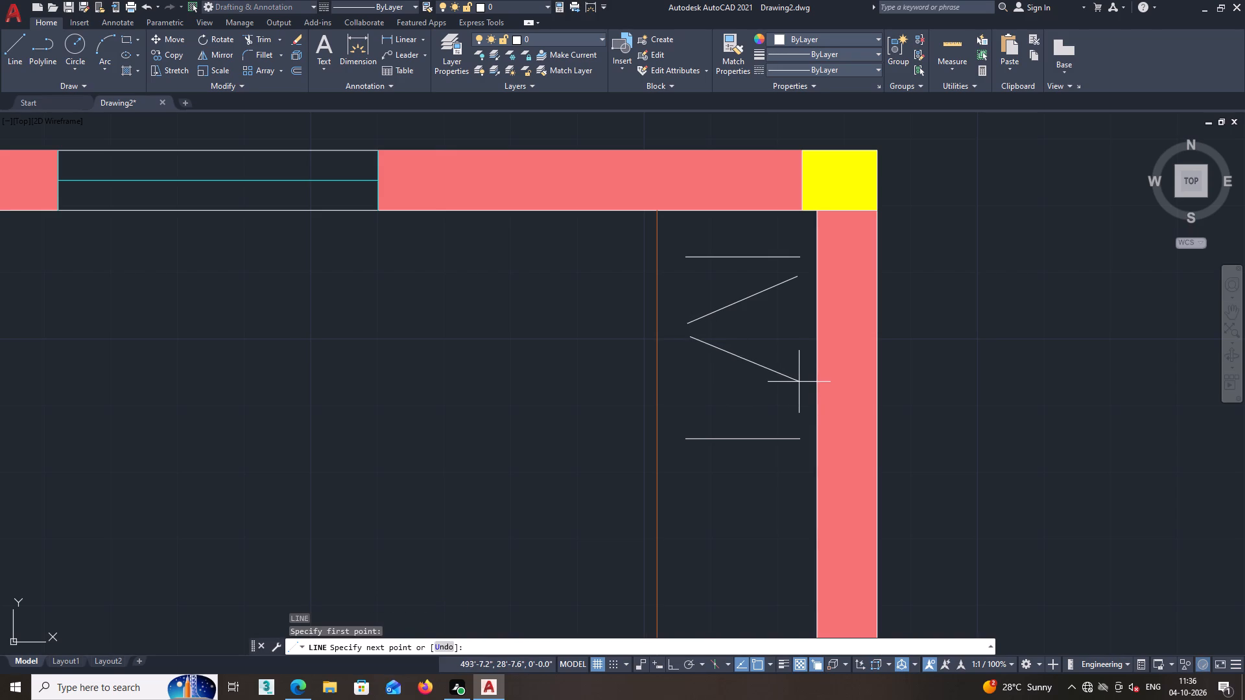
left_click(800, 382)
key("space")
key("space")
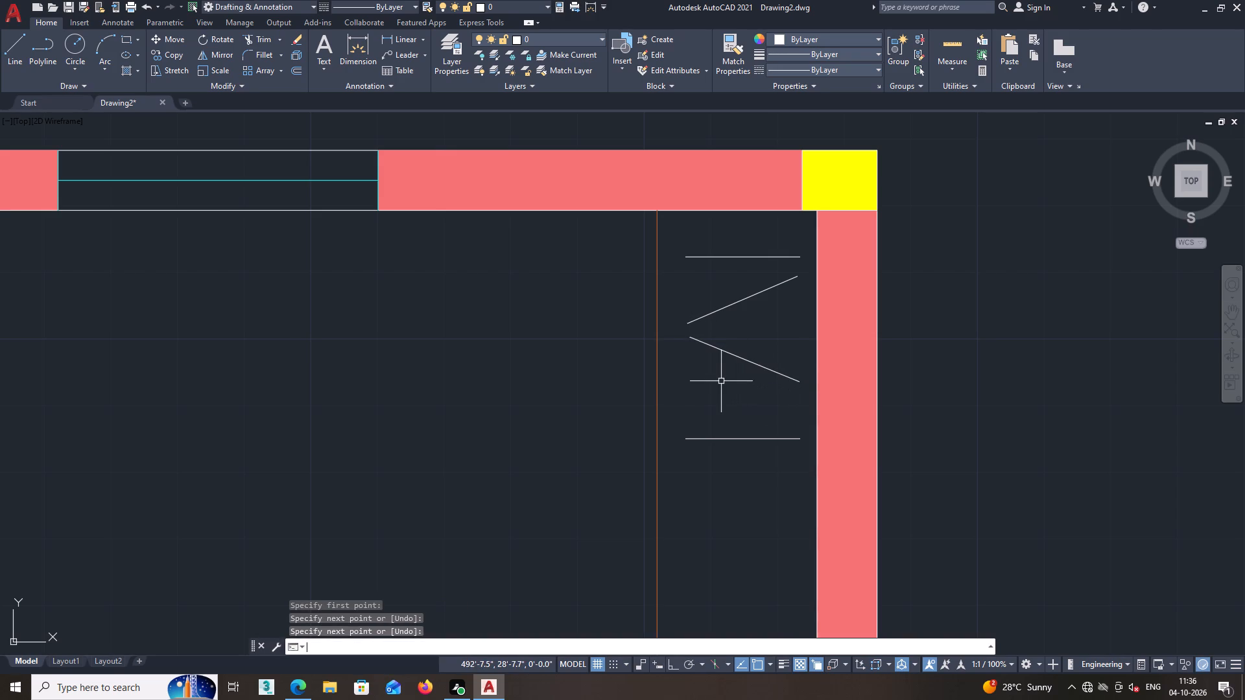
left_click(792, 390)
left_click(691, 422)
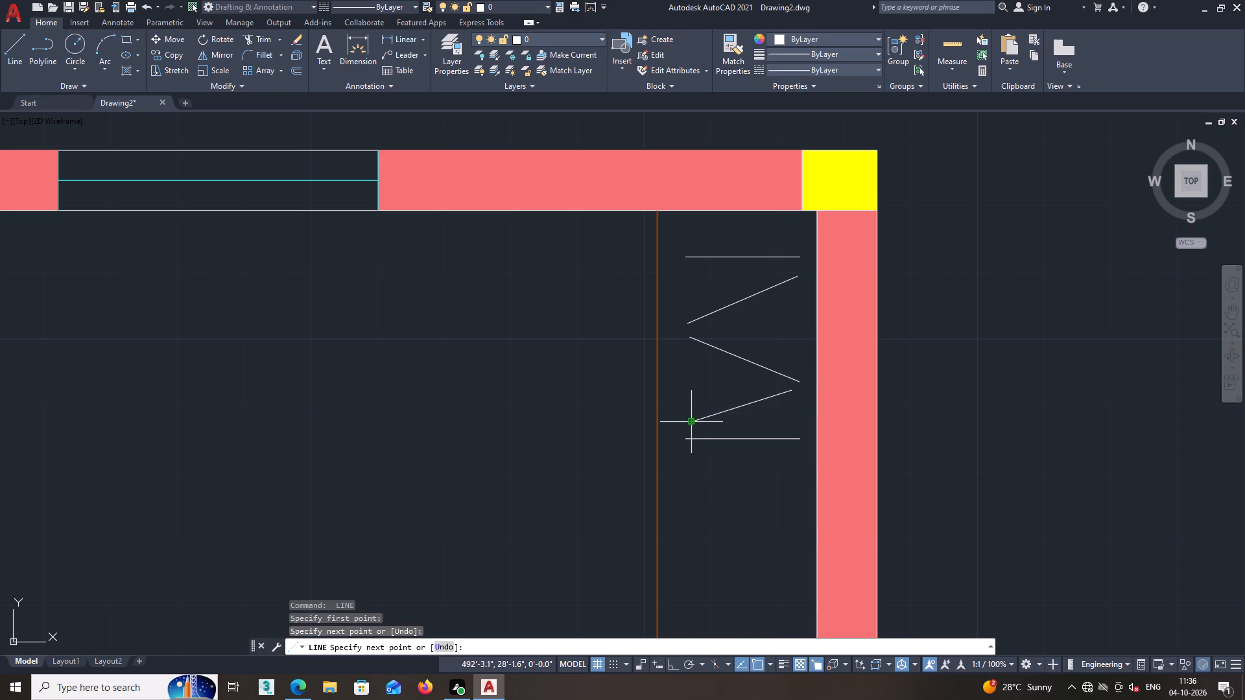
key("space")
Copy the three slanted lines from the wardrobe's top compartment straight down into the second compartment.
middle_click(781, 421)
left_click(779, 421)
left_click(727, 286)
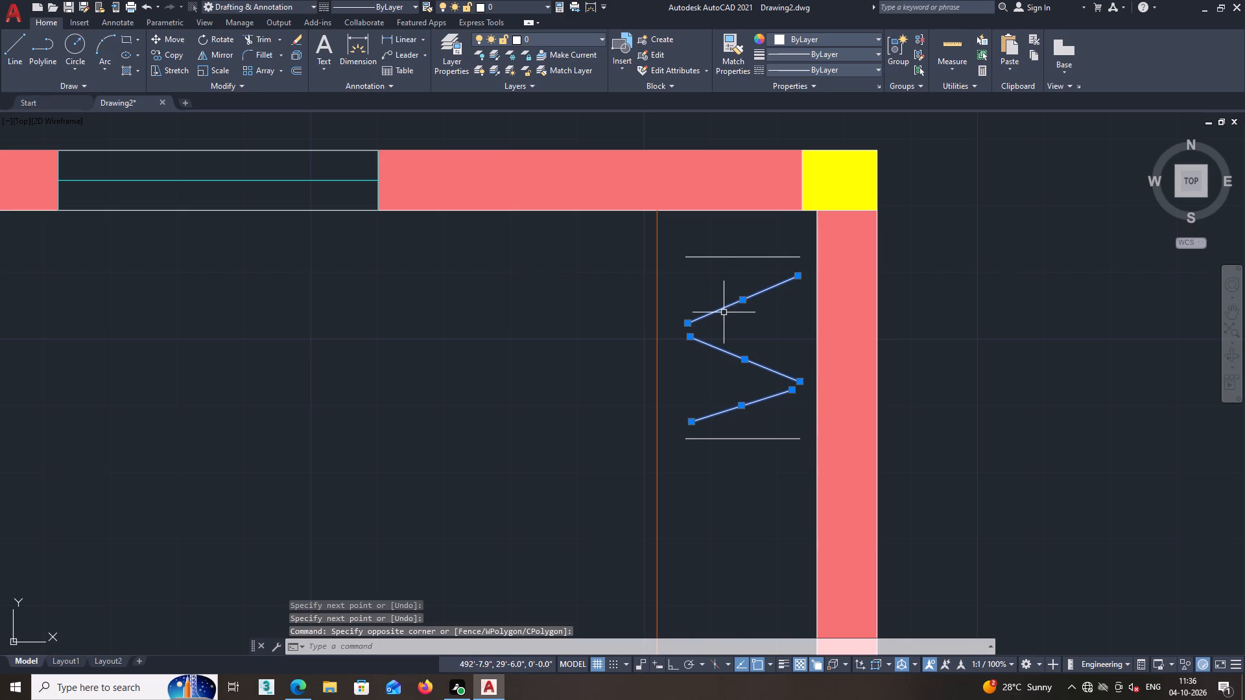
key("c")
key("o")
key("p")
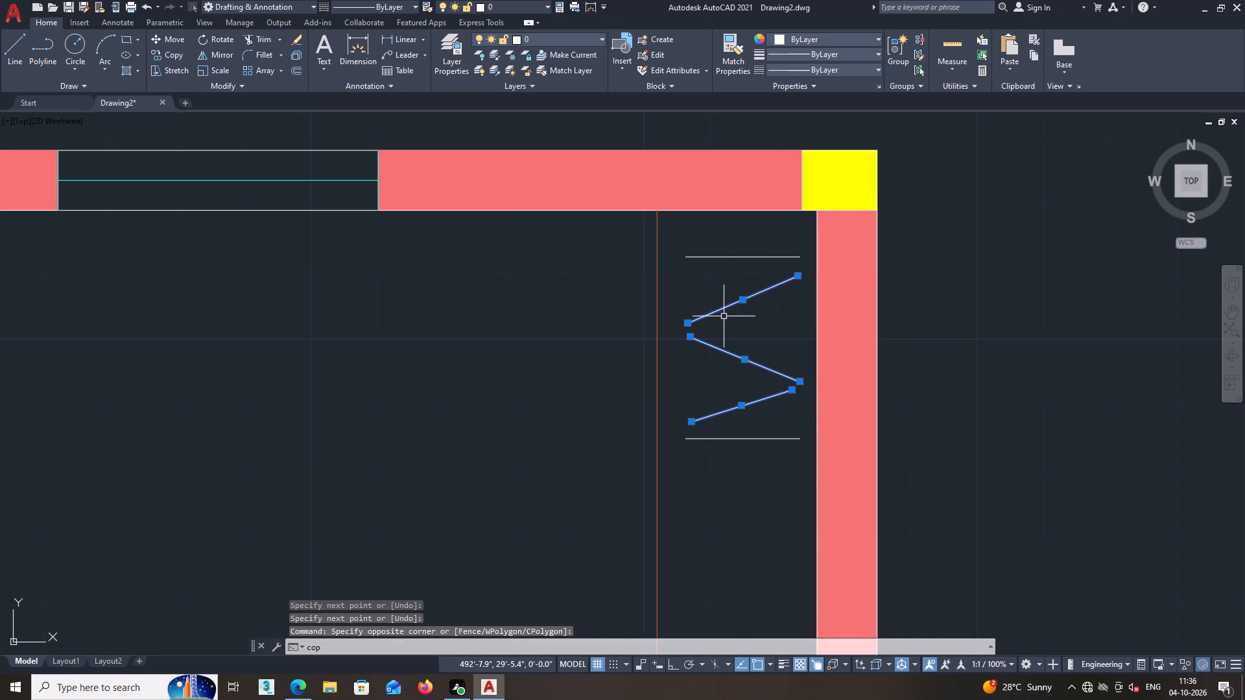
key("y")
key("Return")
left_click(731, 305)
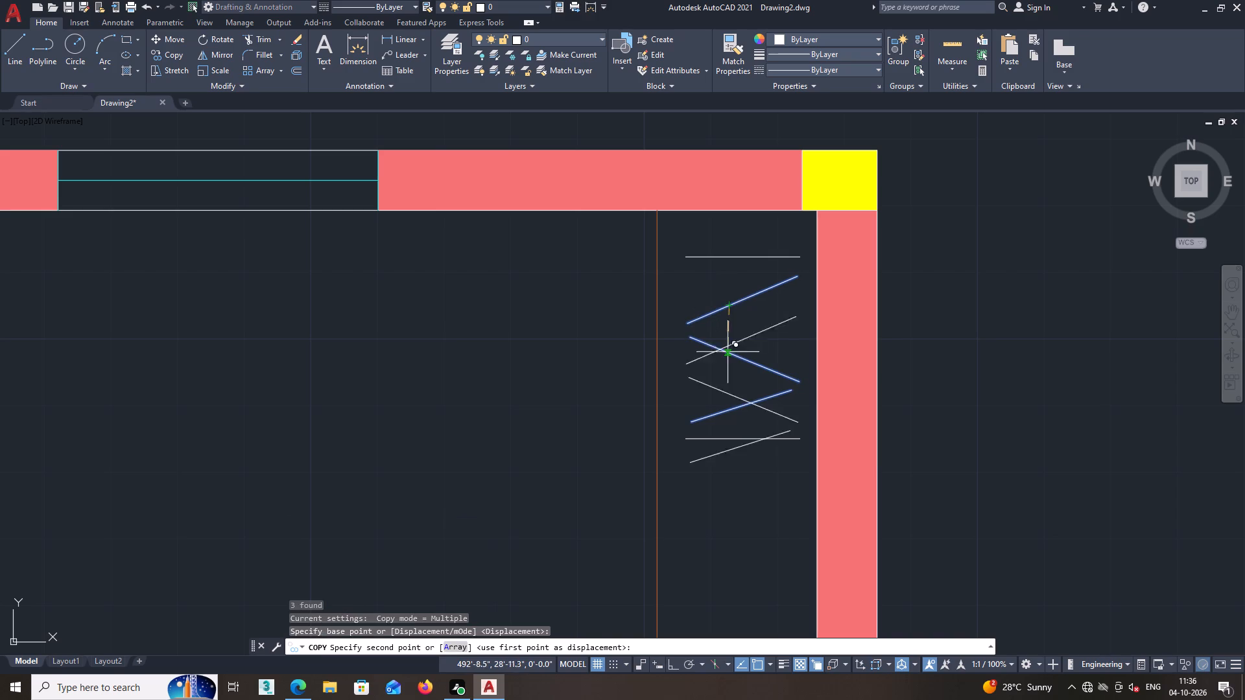
scroll(721, 501, "down", 1)
middle_click_drag(718, 494, 709, 415)
scroll(711, 415, "up", 1)
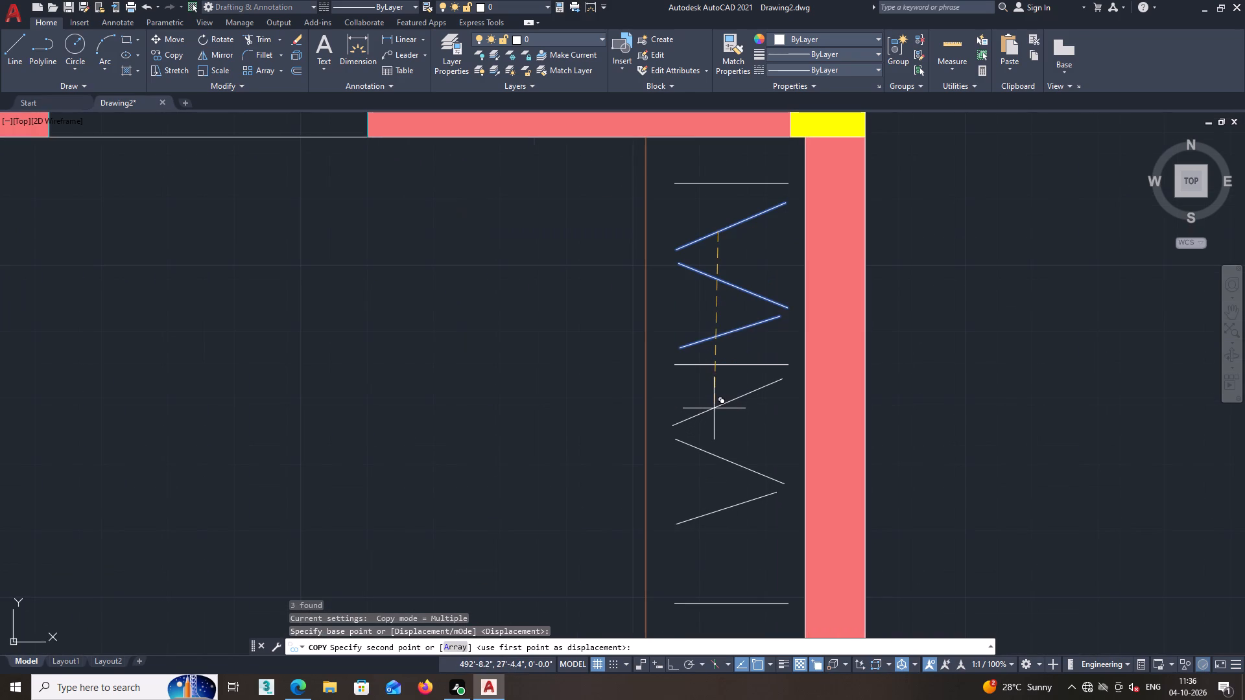
left_click(718, 404)
Place further copies of the three slanted lines in the wardrobe's third, fourth and bottom compartments.
middle_click_drag(720, 480, 714, 362)
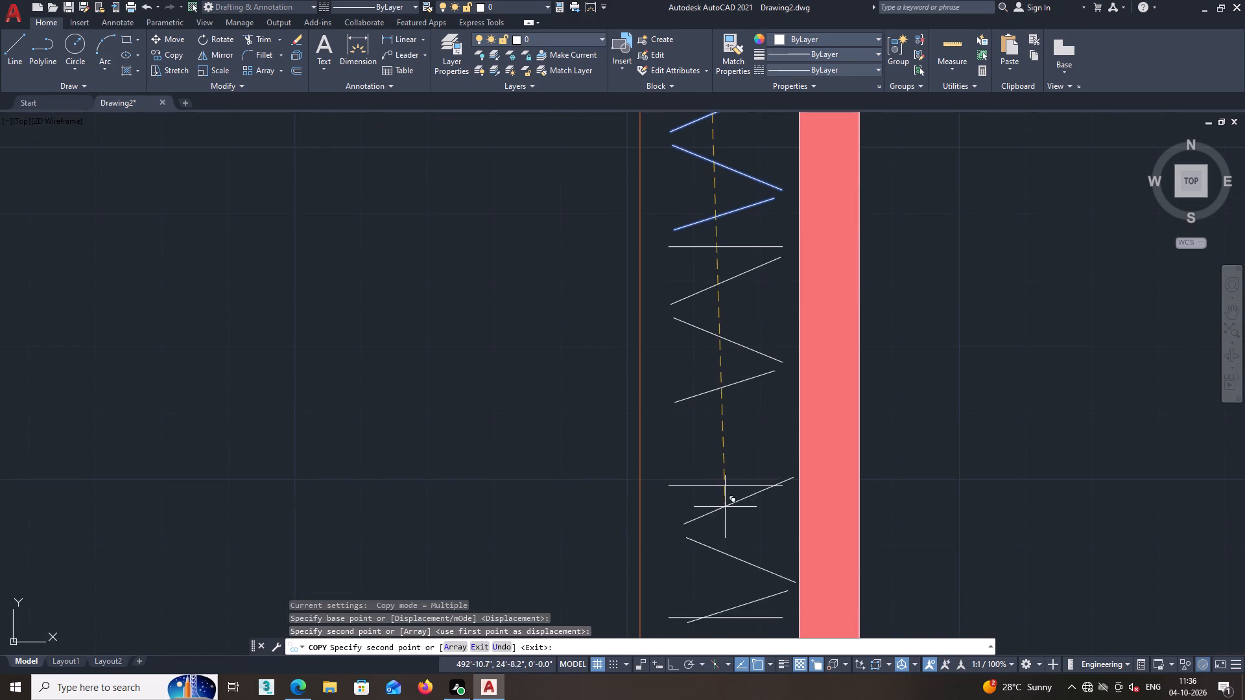
middle_click_drag(724, 521, 718, 430)
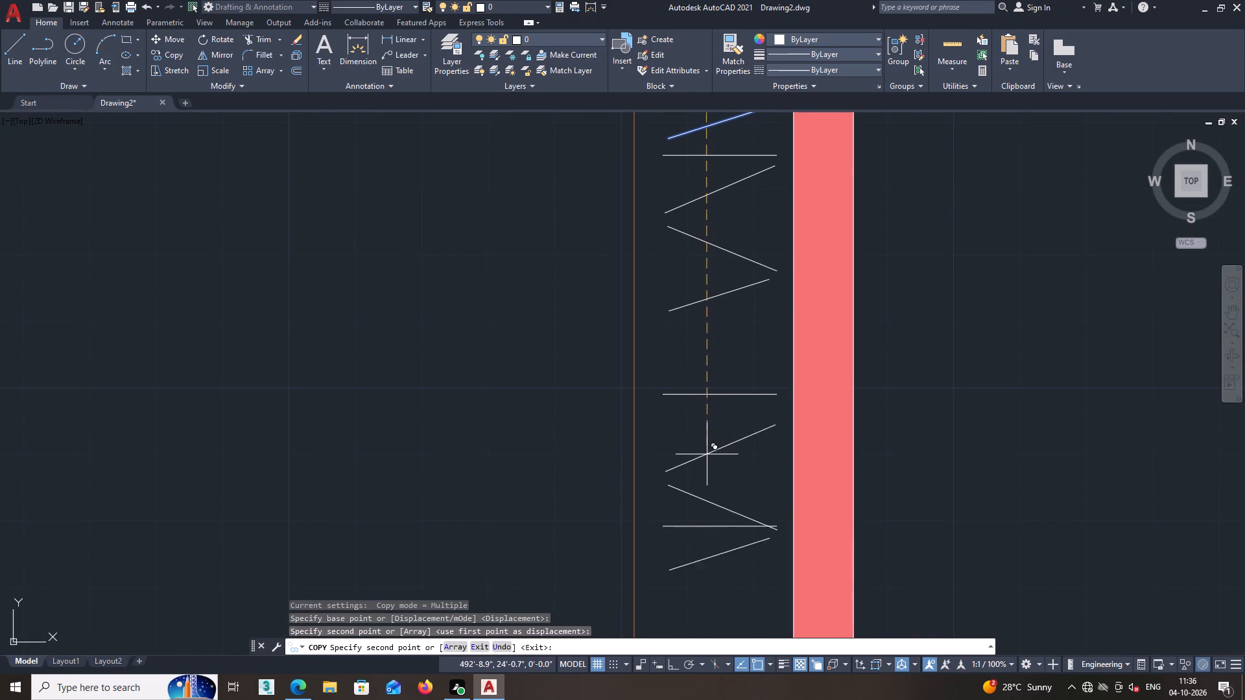
middle_click_drag(707, 463, 709, 345)
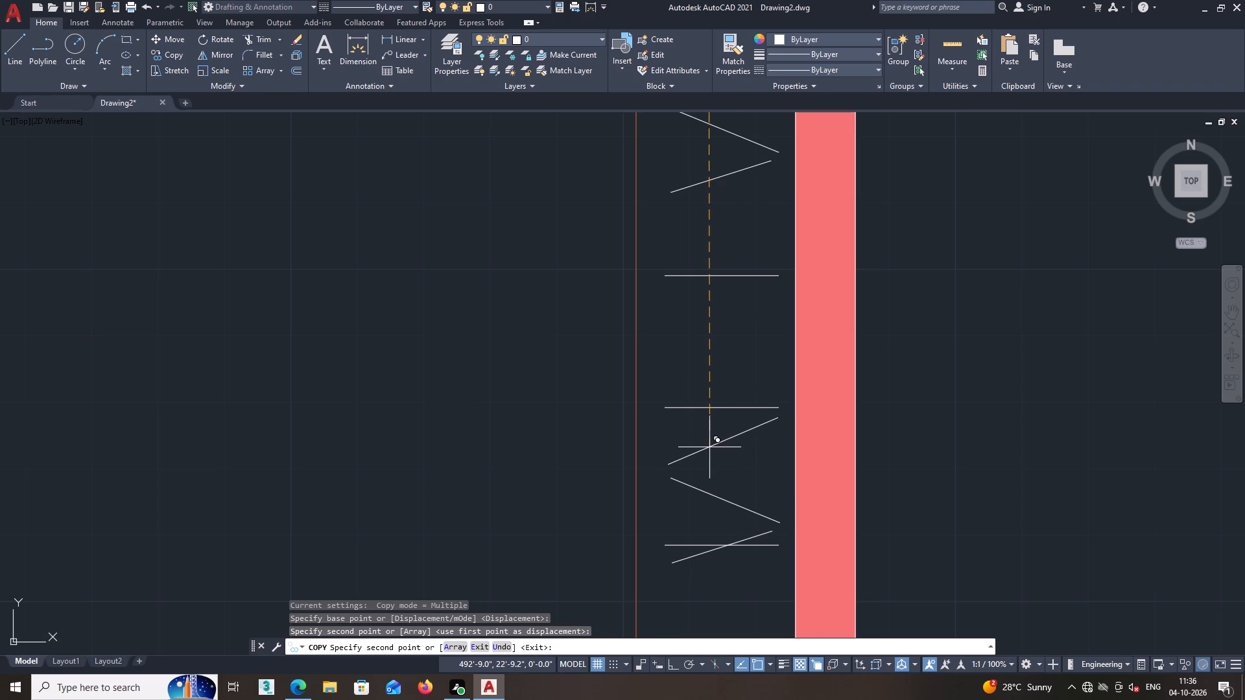
left_click(709, 447)
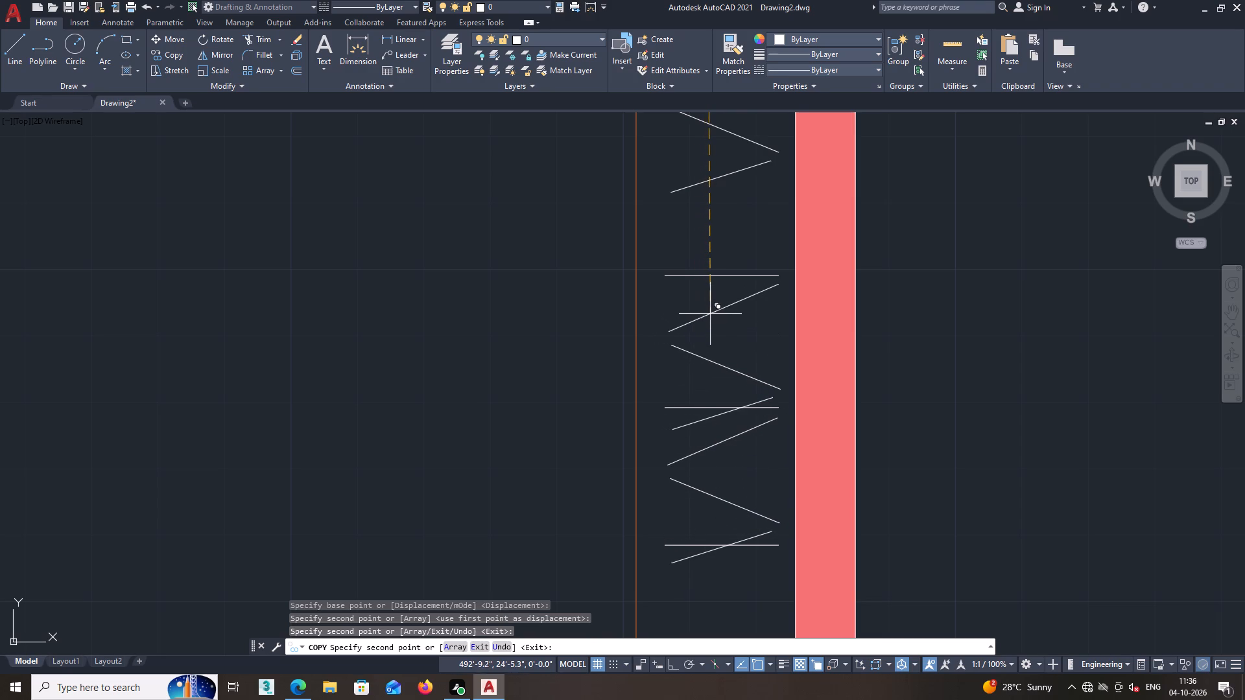
left_click(707, 320)
middle_click_drag(705, 322, 706, 224)
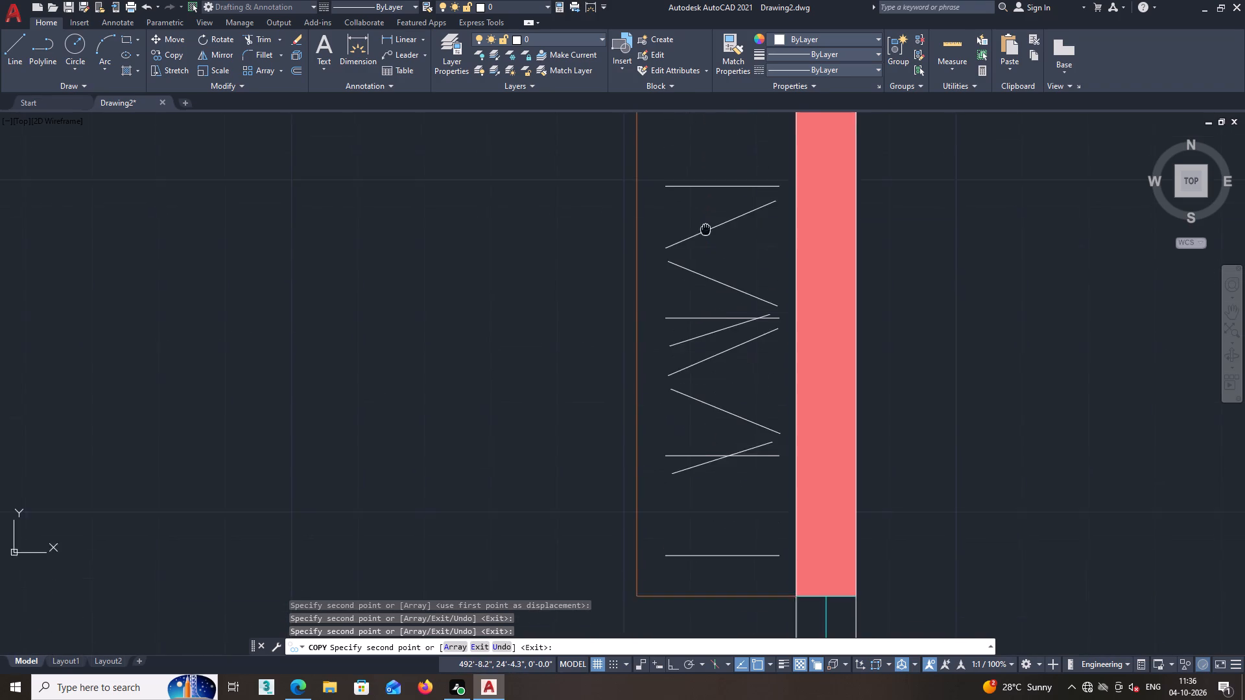
middle_click_drag(706, 224, 707, 222)
middle_click_drag(714, 498, 715, 448)
scroll(713, 430, "up", 1)
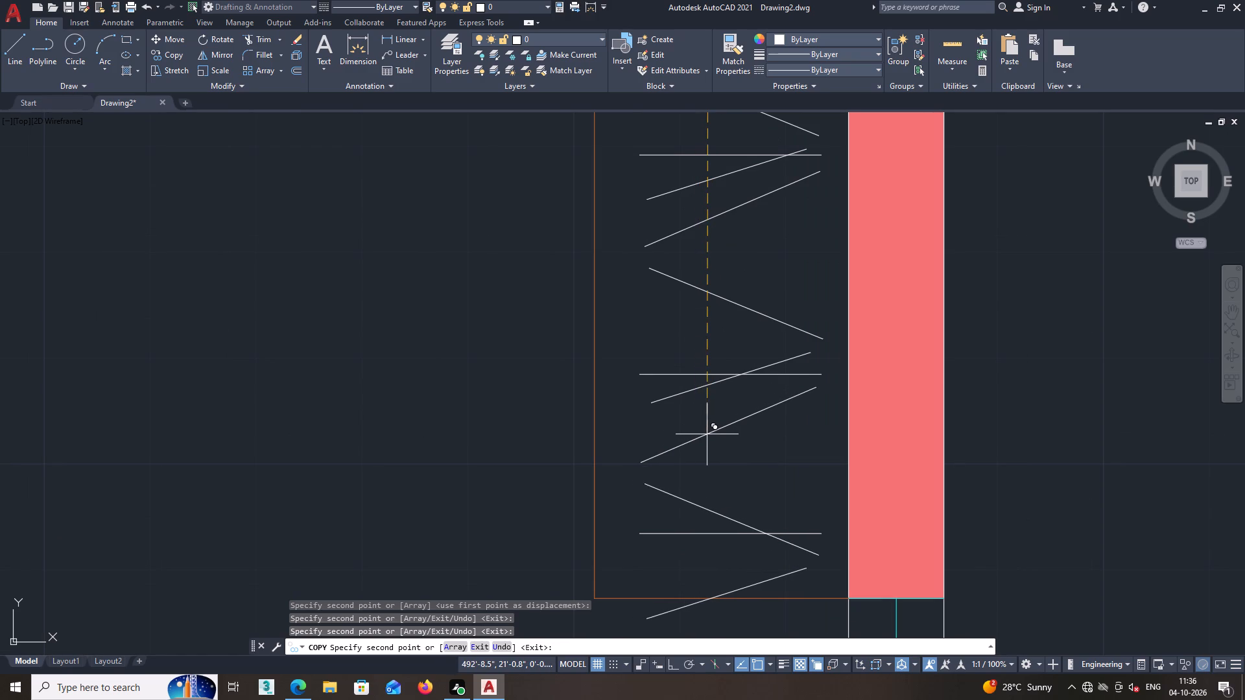
left_click(713, 434)
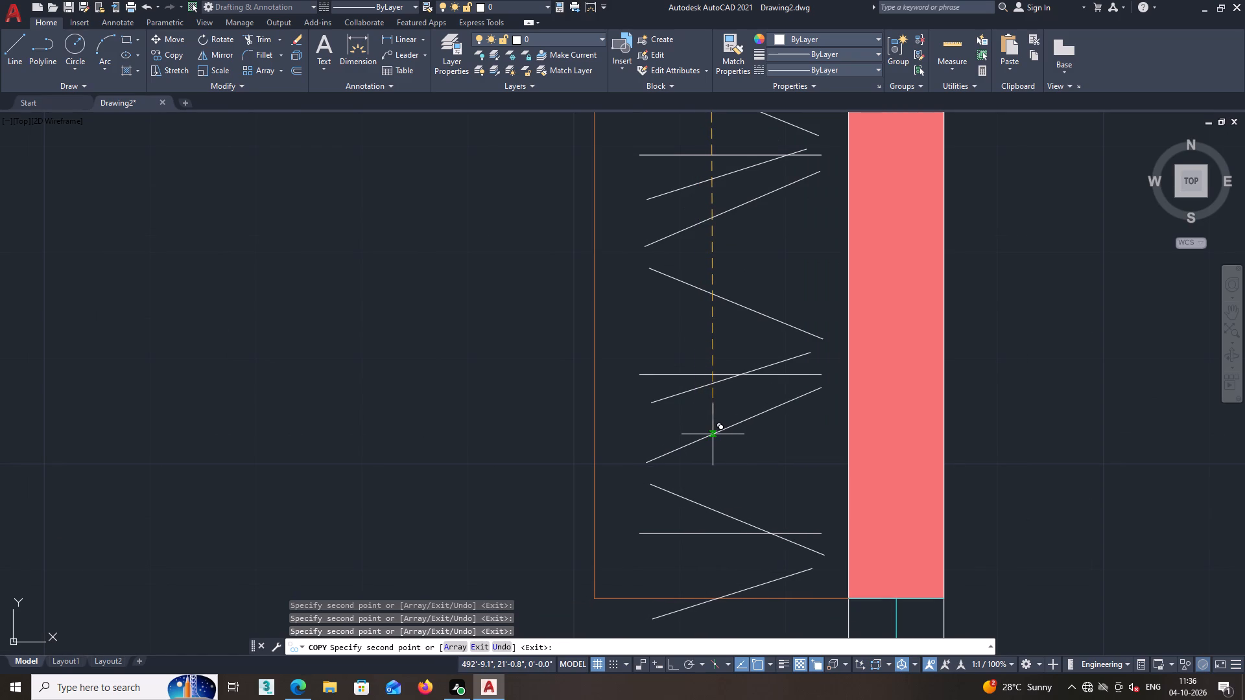
key("space")
Delete the excess slanted lines that cross horizontal dividers or the wardrobe's bottom edge in the lower three compartments.
left_click(716, 384)
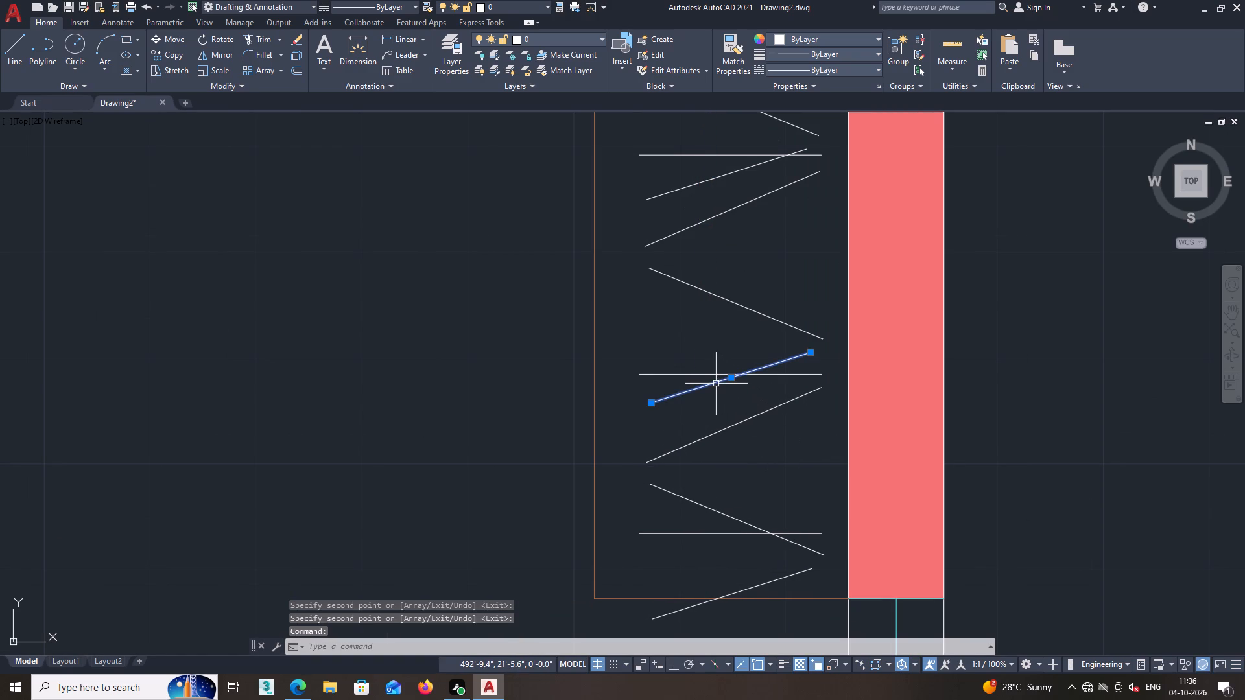
key("Delete")
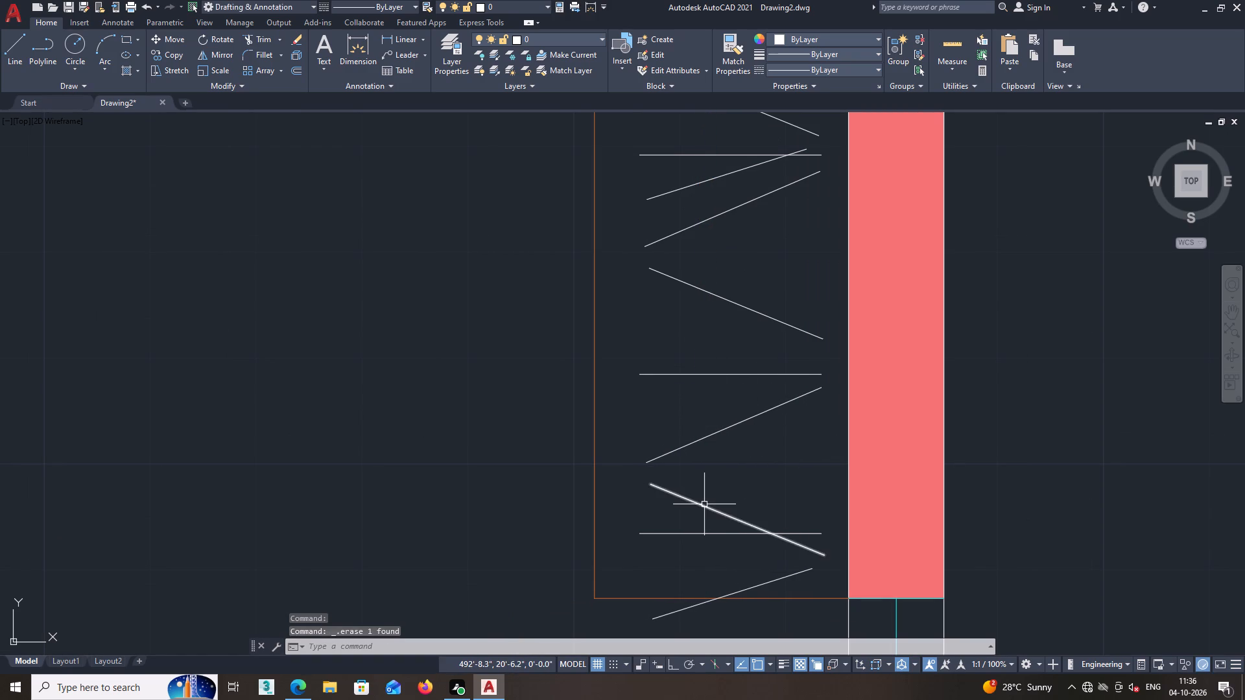
left_click(704, 504)
key("Delete")
scroll(721, 520, "down", 1)
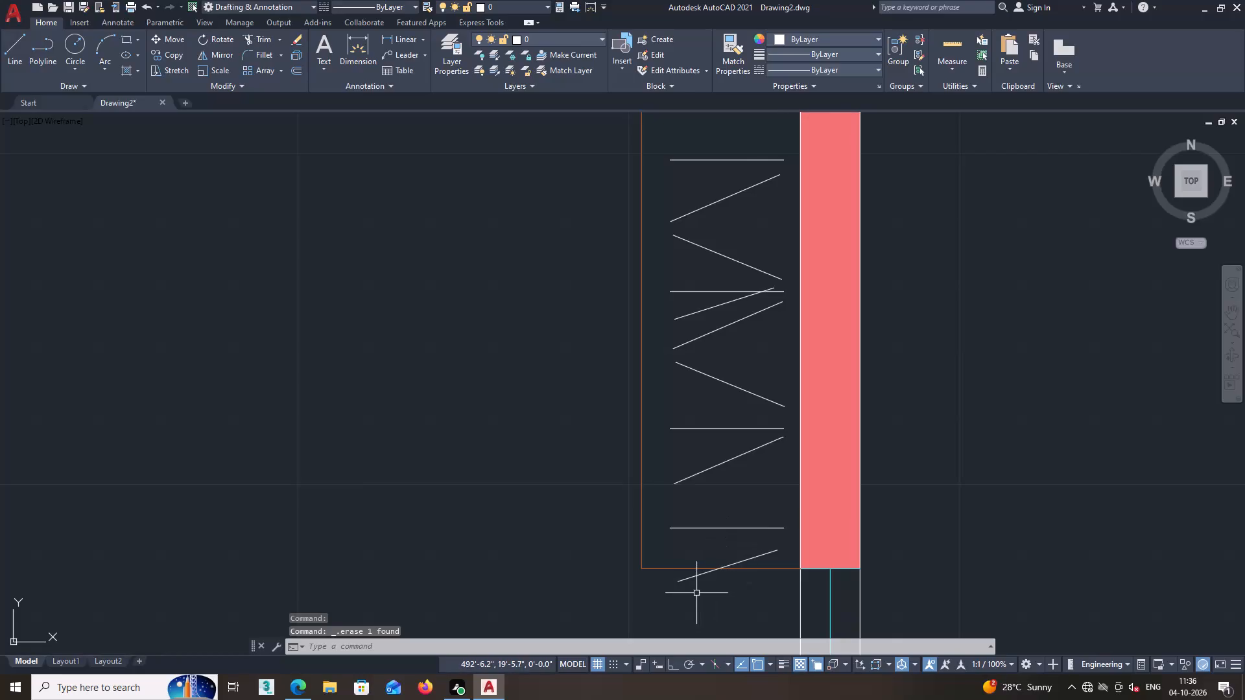
scroll(696, 593, "up", 1)
left_click(748, 546)
key("Delete")
scroll(766, 458, "down", 2)
middle_click_drag(760, 426, 759, 552)
scroll(766, 447, "up", 2)
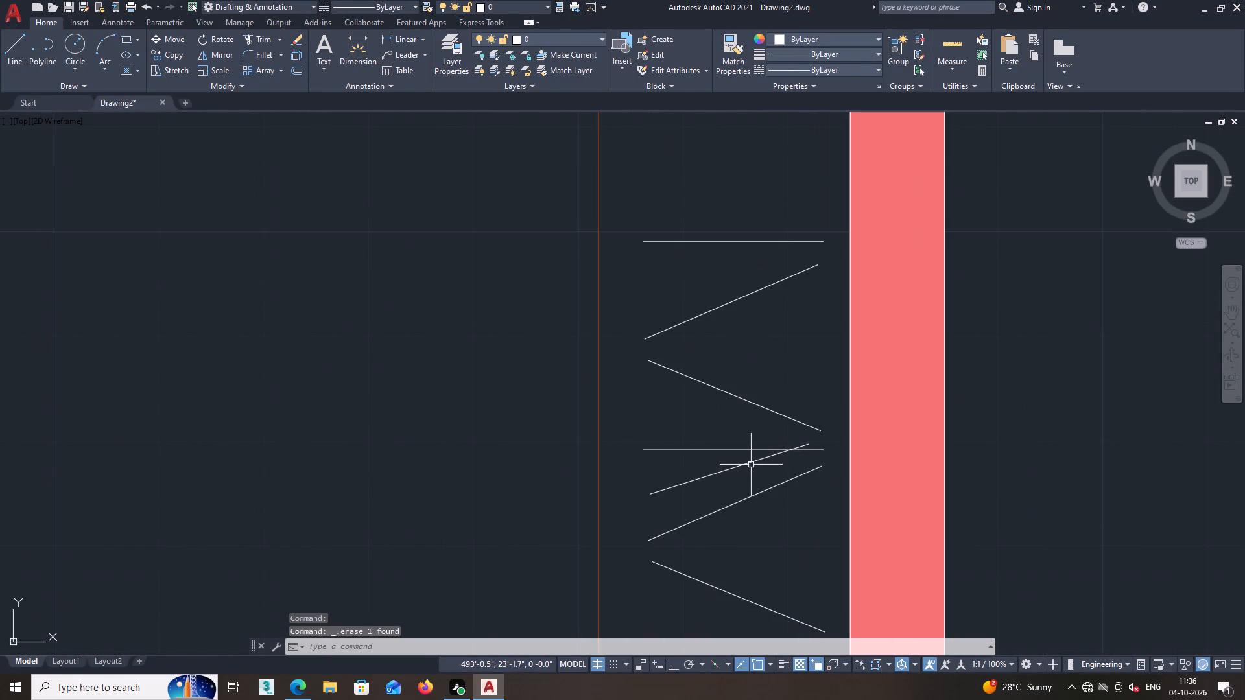
left_click(750, 464)
key("Delete")
Draw a slanted line falling toward the outer wall in the empty space at the bottom of the wardrobe's second compartment.
scroll(748, 401, "down", 1)
middle_click_drag(765, 364, 768, 475)
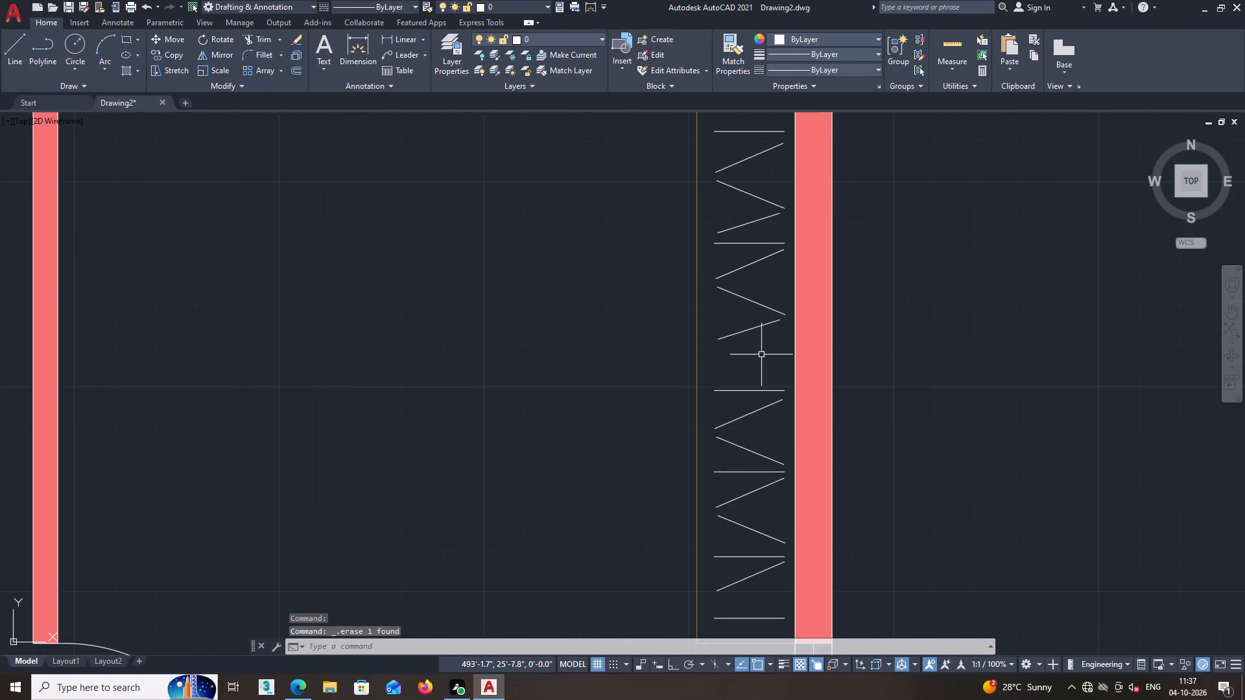
scroll(761, 355, "down", 1)
middle_click_drag(772, 358, 776, 456)
scroll(772, 423, "up", 1)
scroll(764, 406, "down", 1)
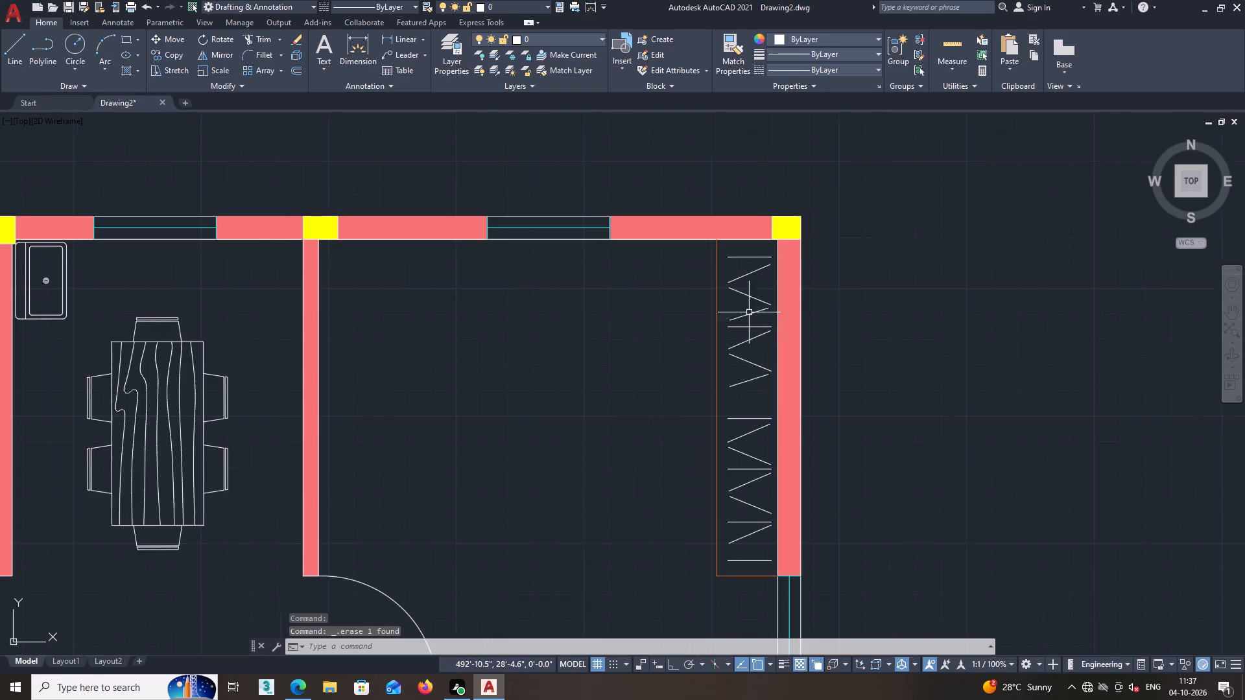
scroll(749, 312, "down", 1)
scroll(748, 305, "up", 1)
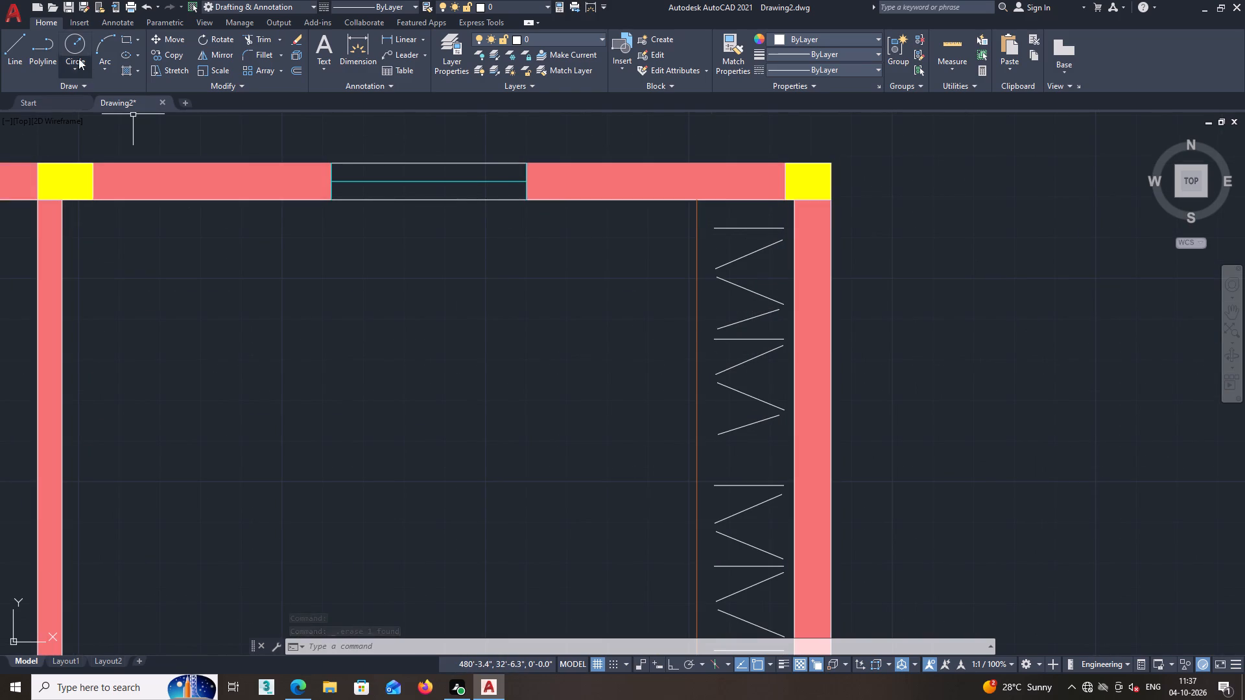
left_click(12, 43)
middle_click_drag(648, 419, 654, 347)
scroll(818, 380, "up", 2)
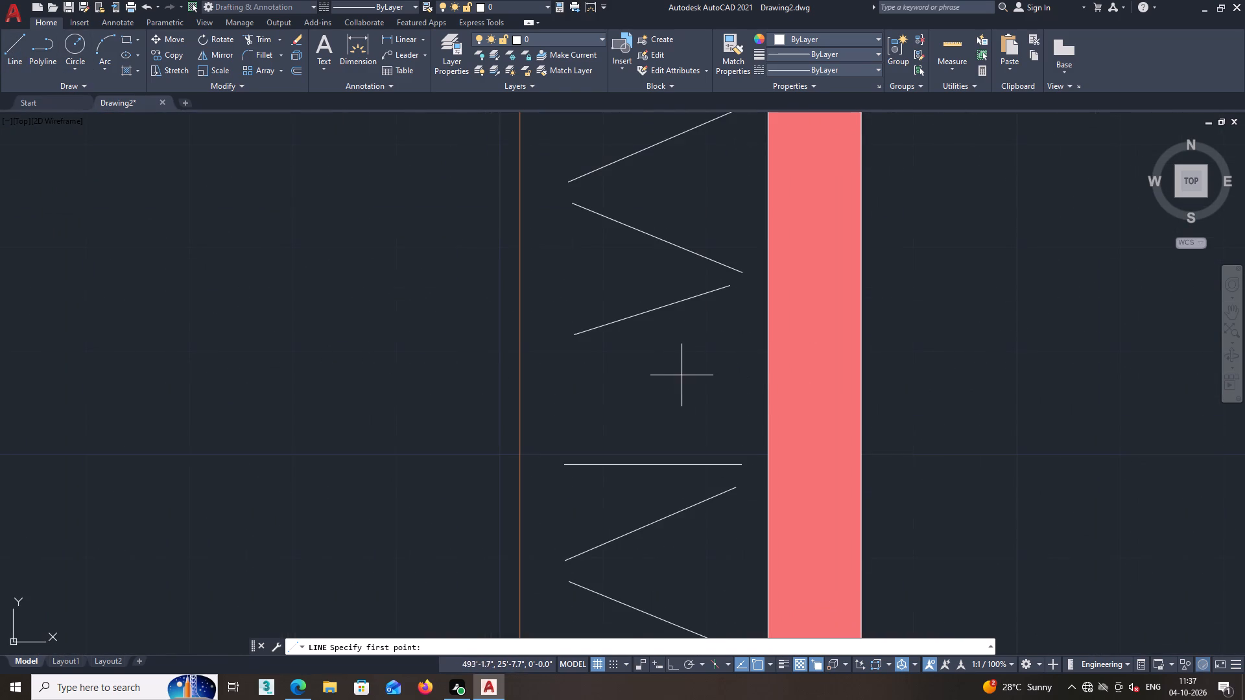
scroll(684, 369, "down", 2)
scroll(660, 369, "up", 2)
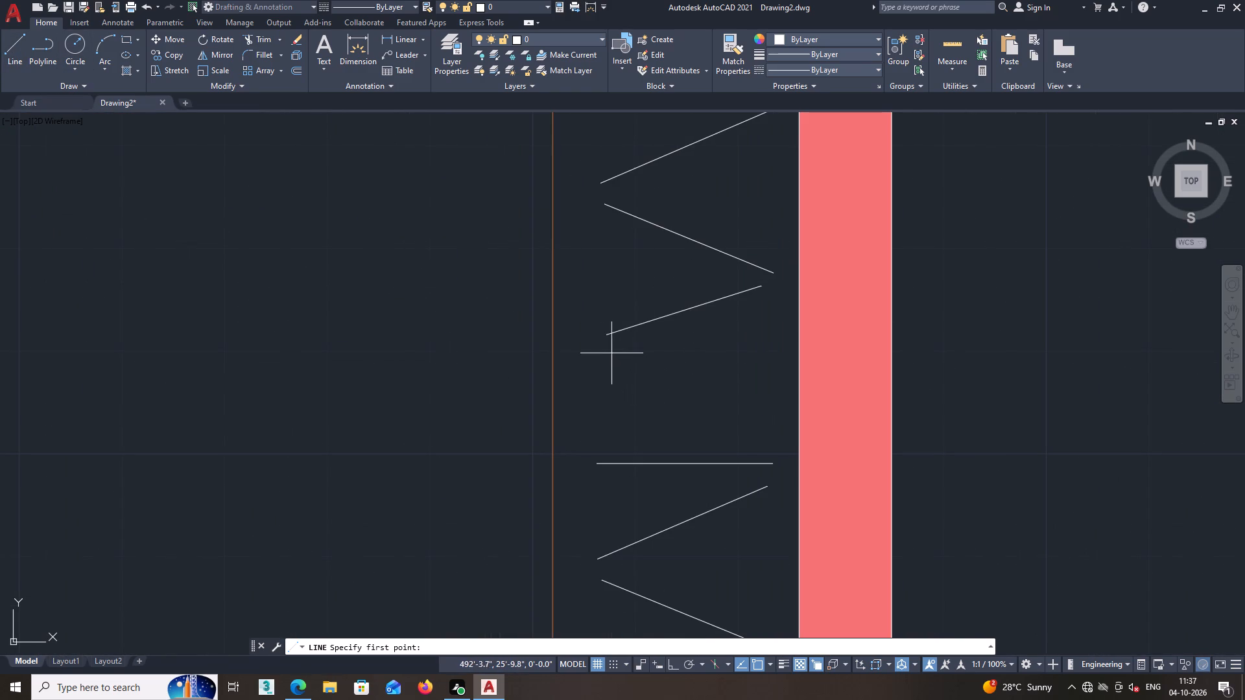
left_click(612, 355)
left_click(766, 430)
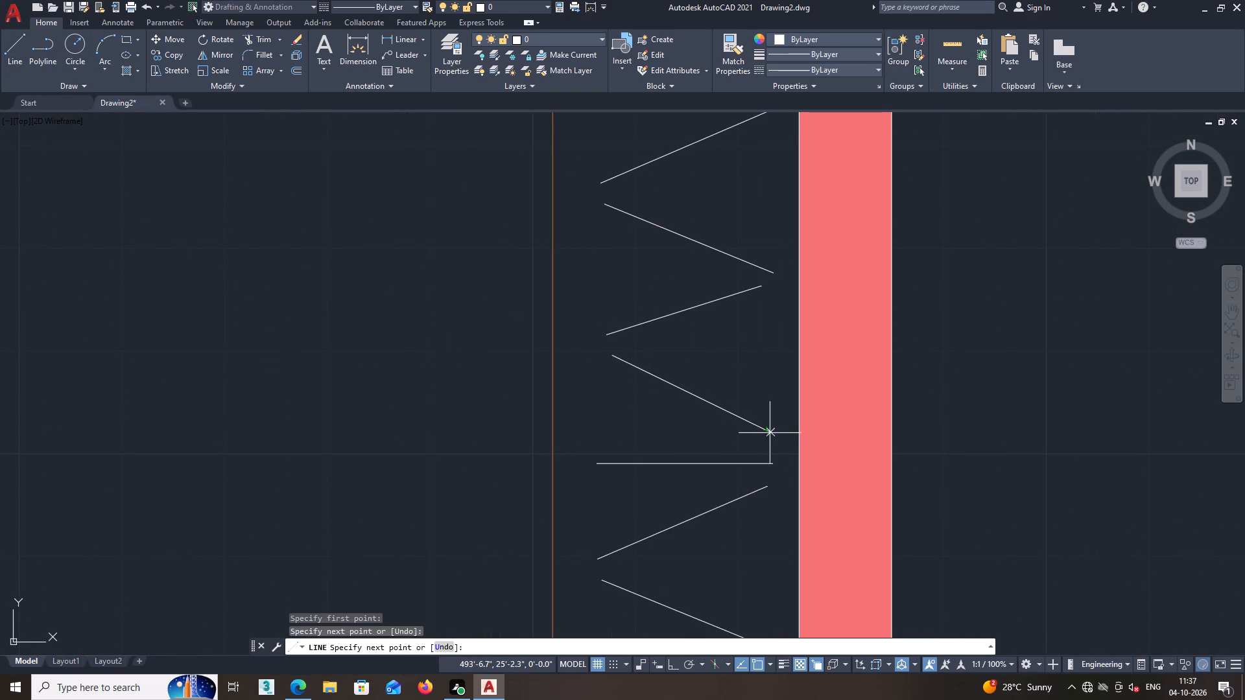
key("space")
Draw a gently falling slanted line in the wardrobe's bottom compartment, between the existing slanted line and the last horizontal line.
key("space")
middle_click_drag(779, 502, 780, 393)
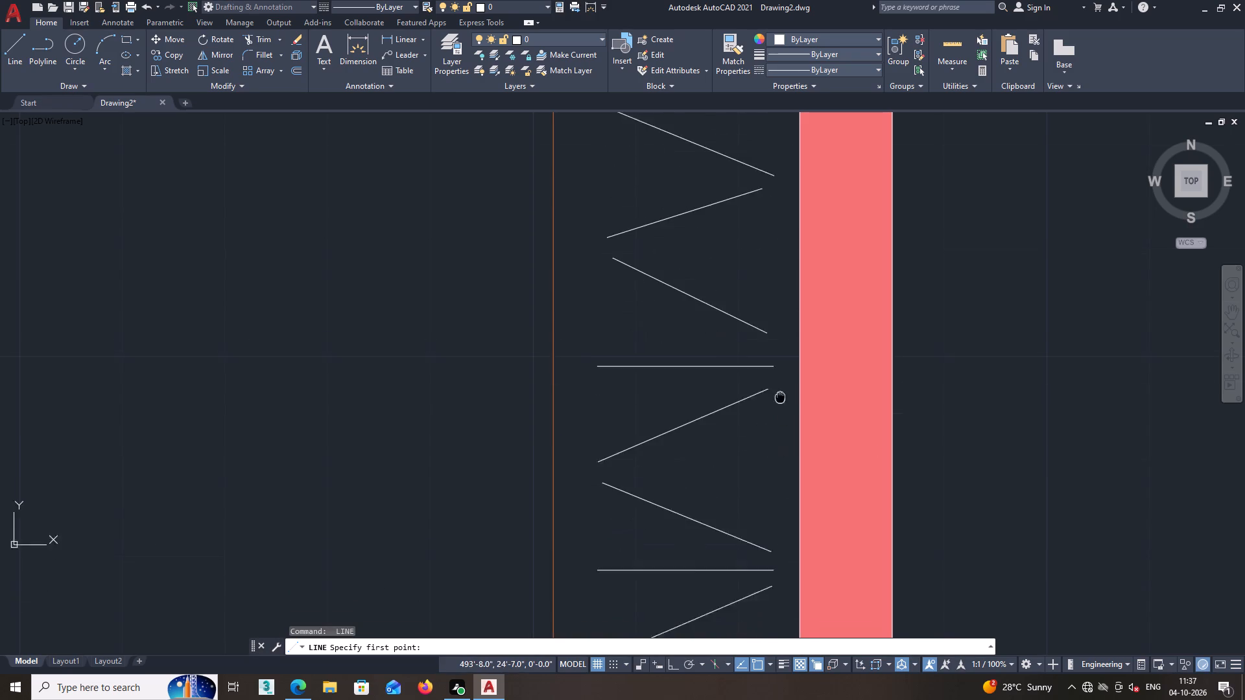
middle_click_drag(780, 393, 781, 391)
middle_click_drag(768, 495, 772, 388)
scroll(762, 513, "down", 2)
middle_click_drag(755, 570, 755, 443)
middle_click_drag(759, 515, 757, 572)
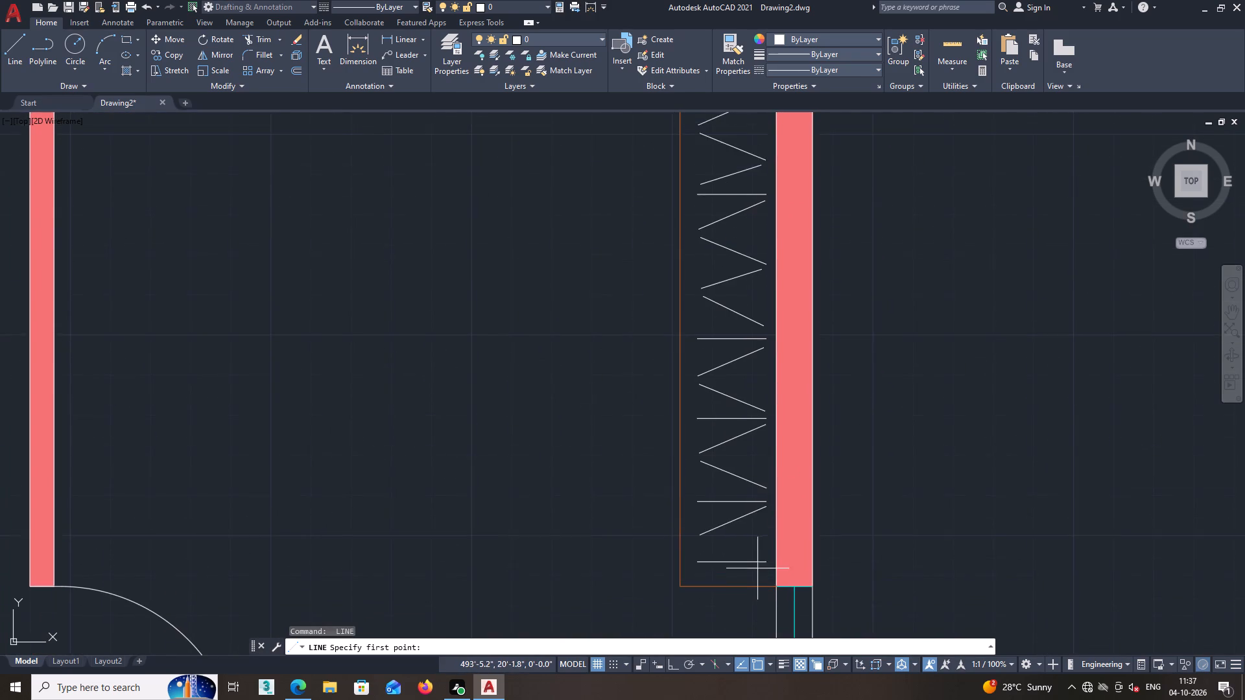
scroll(756, 569, "down", 1)
scroll(755, 563, "up", 3)
middle_click_drag(735, 566, 730, 495)
scroll(741, 507, "down", 2)
scroll(747, 490, "up", 1)
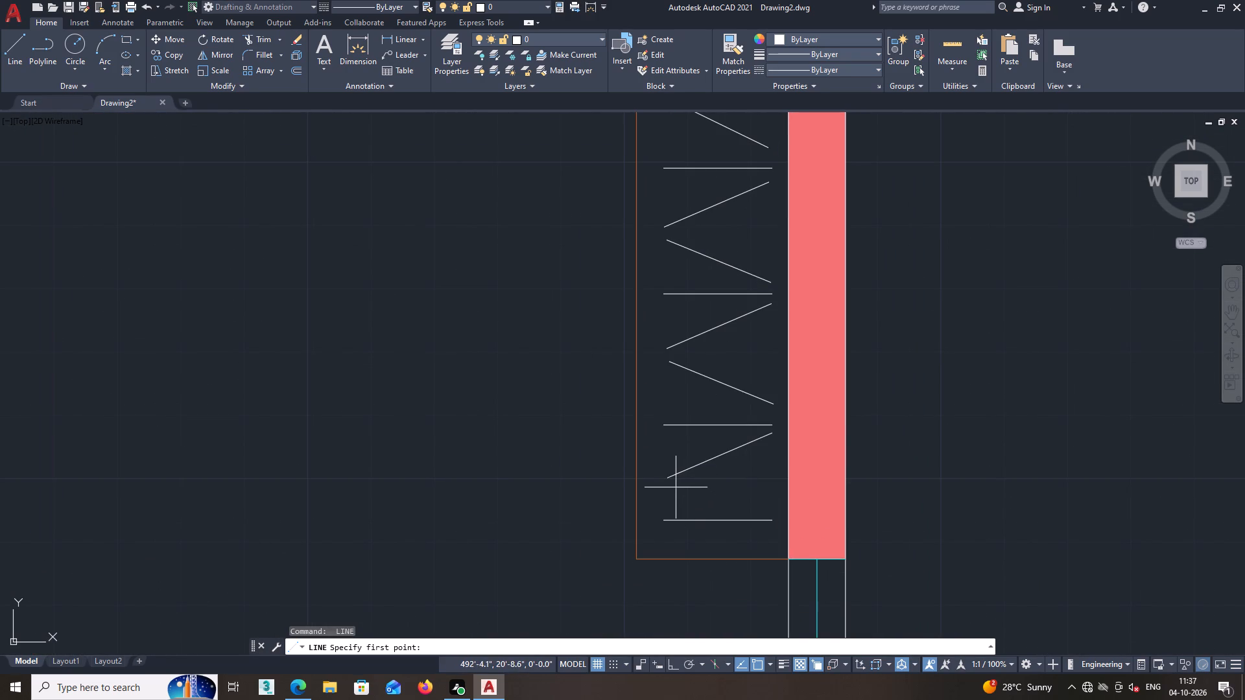
left_click(676, 487)
left_click(766, 504)
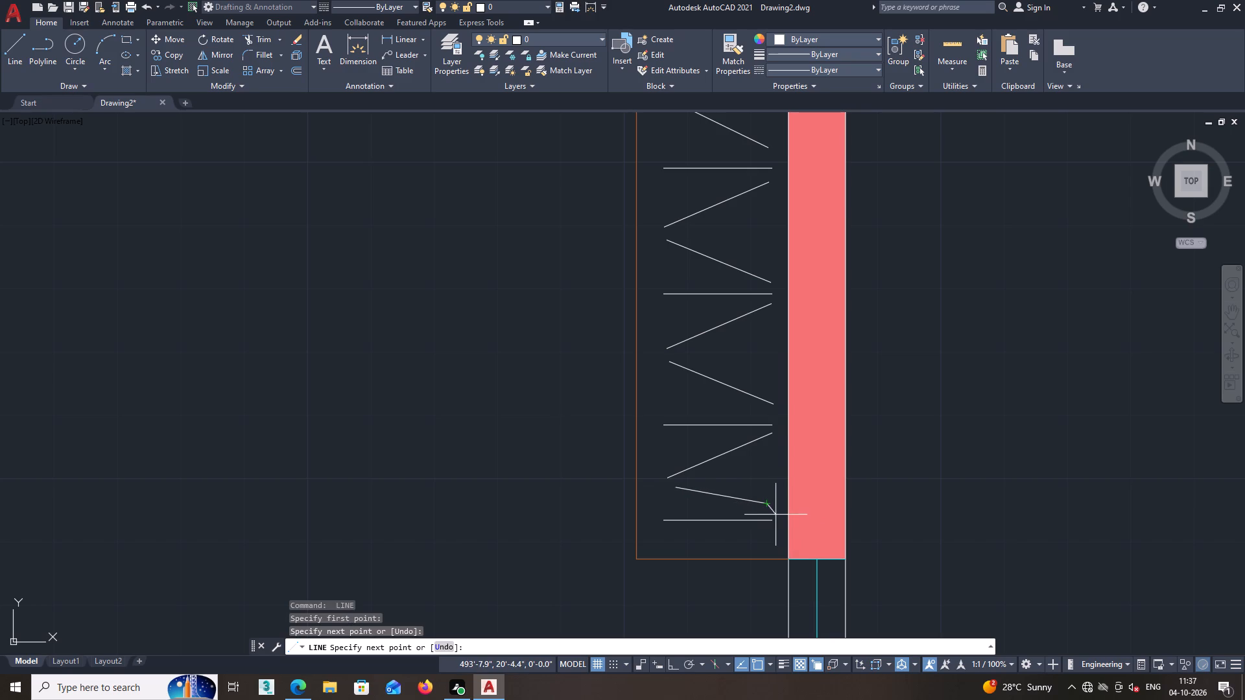
key("space")
Match the properties of the wardrobe's orange front line onto the white detail lines in its upper part.
scroll(765, 544, "down", 2)
middle_click_drag(765, 548, 780, 585)
scroll(772, 578, "up", 1)
left_click(783, 585)
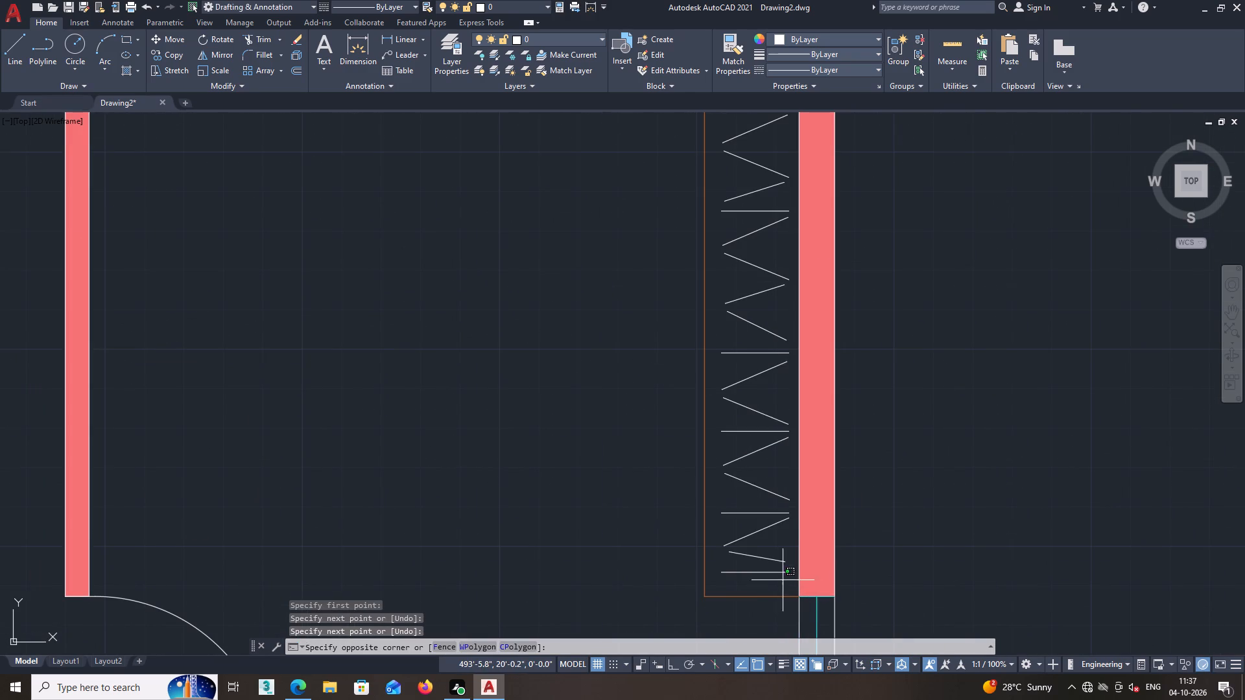
middle_click_drag(730, 130, 748, 397)
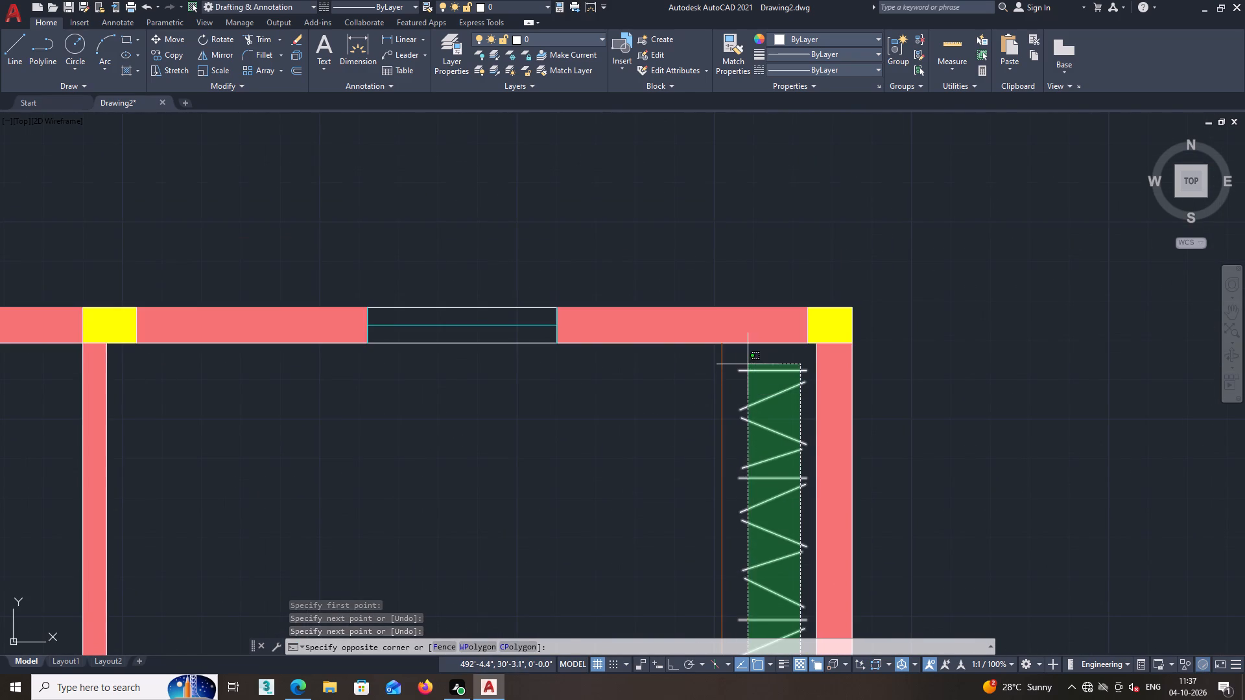
left_click(748, 361)
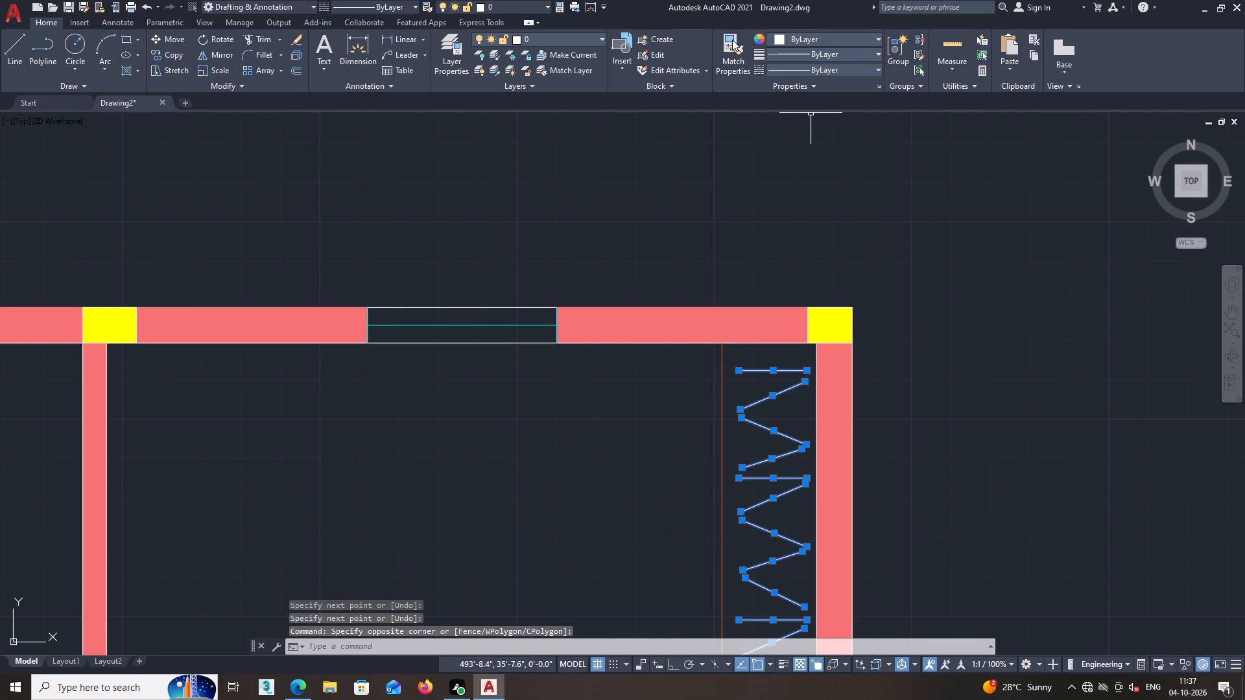
left_click(732, 40)
left_click(721, 362)
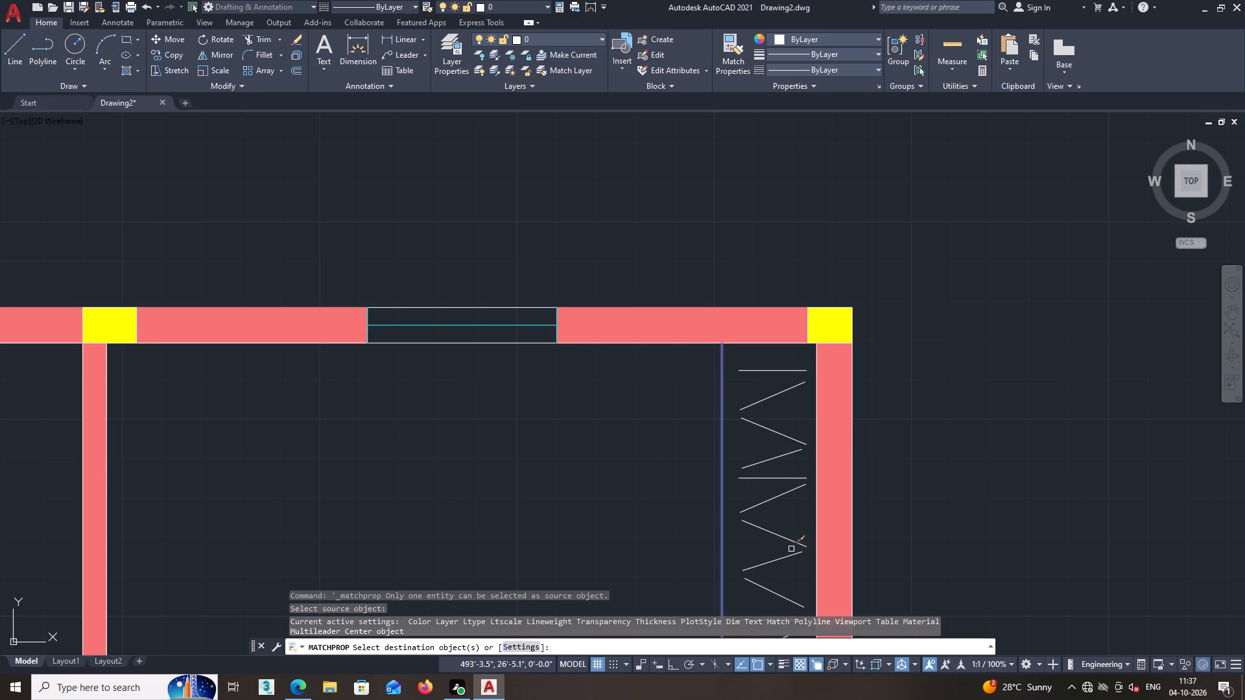
left_click(785, 549)
left_click(752, 362)
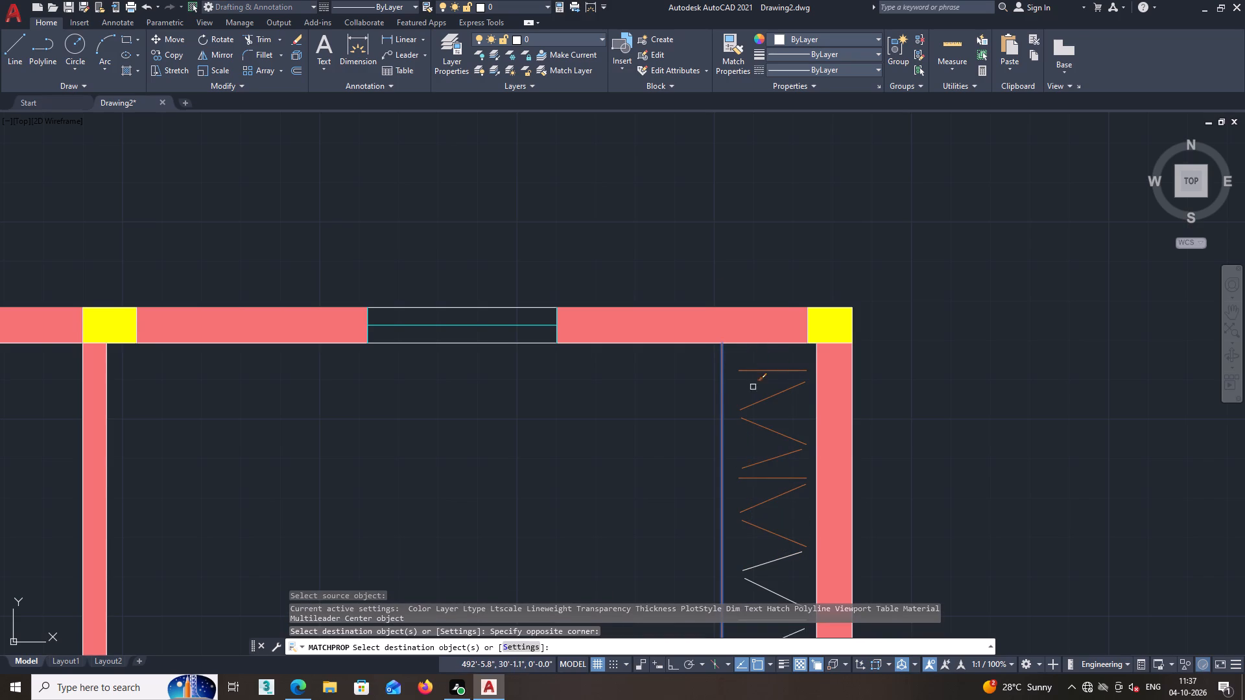
Apply the same matched properties to the remaining white detail lines down to the wardrobe's bottom.
middle_click_drag(768, 472, 768, 378)
scroll(772, 454, "down", 1)
middle_click_drag(780, 520, 764, 352)
scroll(753, 465, "up", 1)
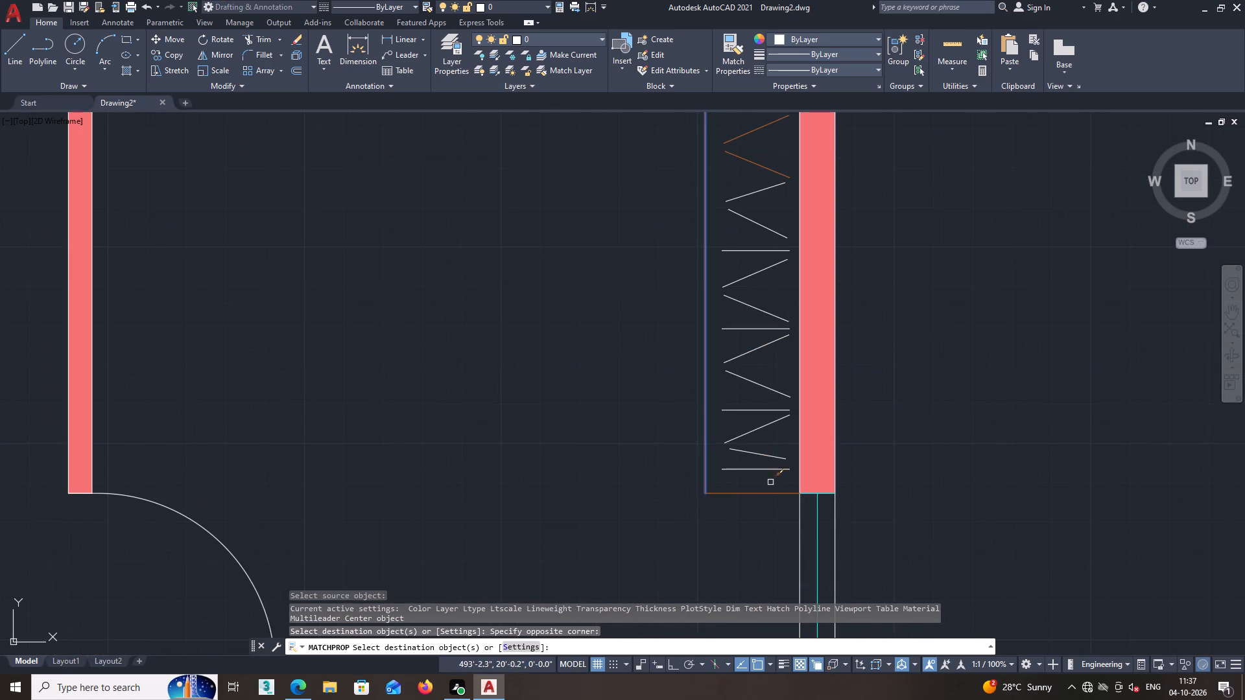
left_click(774, 478)
middle_click_drag(742, 225, 724, 412)
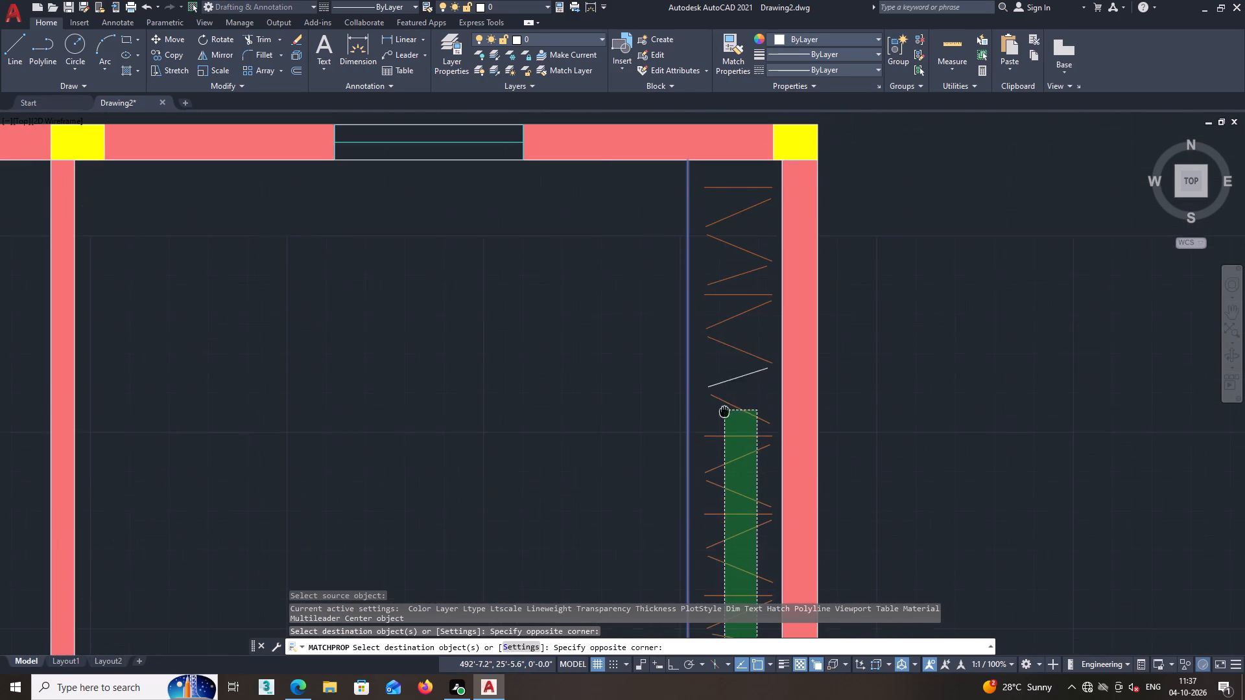
middle_click_drag(724, 412, 724, 411)
left_click(718, 343)
scroll(720, 364, "down", 4)
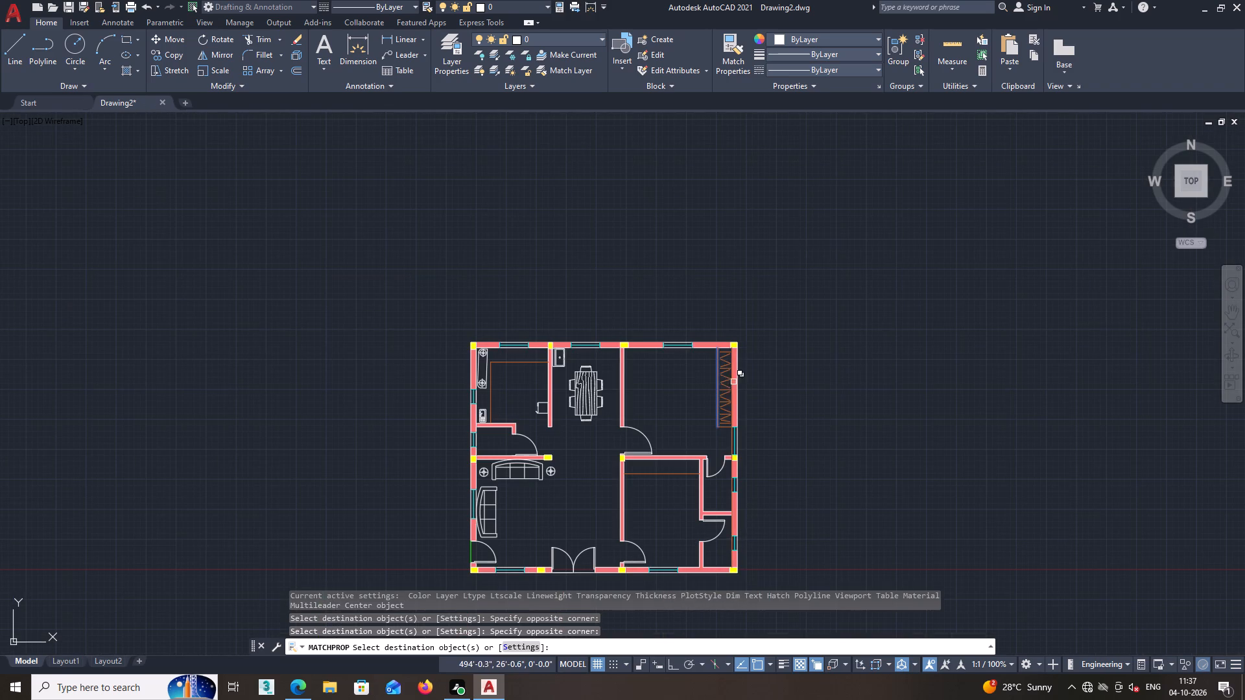
key("space")
Draw a short vertical line inside the lower bedroom's wardrobe, beside its left wall, running from below the column to just above the orange front line.
middle_click_drag(784, 394, 816, 369)
middle_click_drag(656, 381, 738, 393)
scroll(622, 377, "up", 2)
middle_click_drag(619, 382, 665, 369)
scroll(802, 406, "down", 1)
middle_click_drag(832, 448, 694, 419)
middle_click_drag(794, 460, 788, 450)
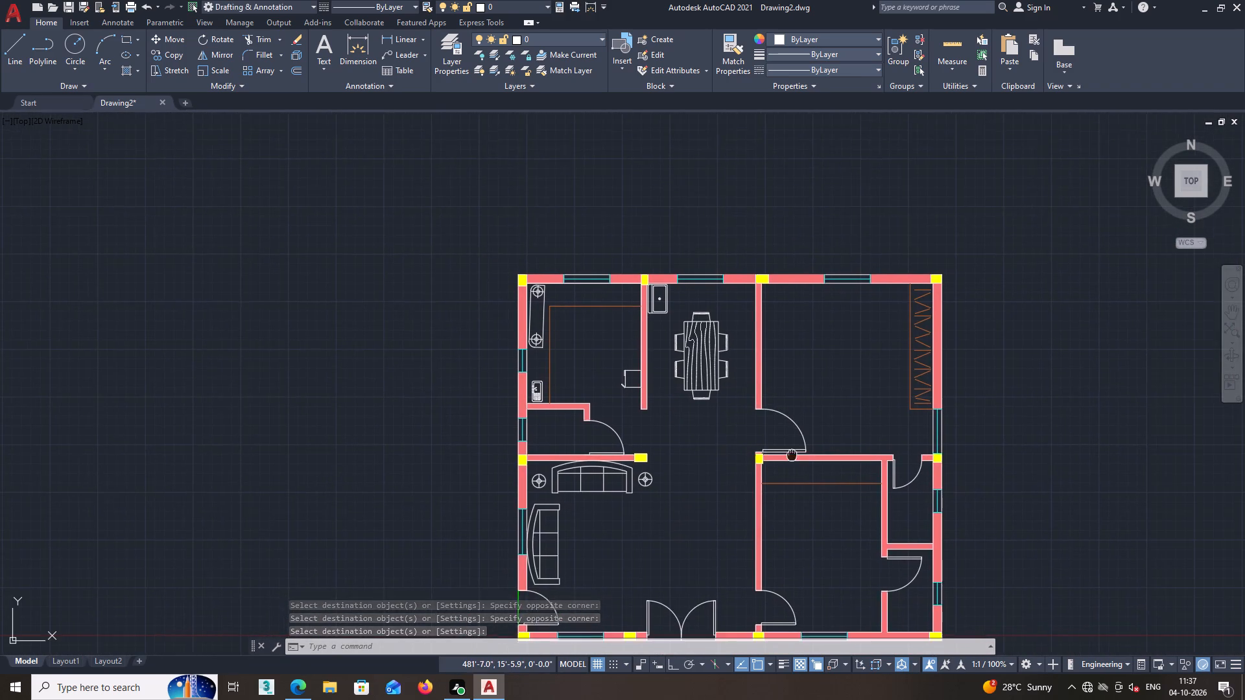
middle_click_drag(788, 450, 750, 391)
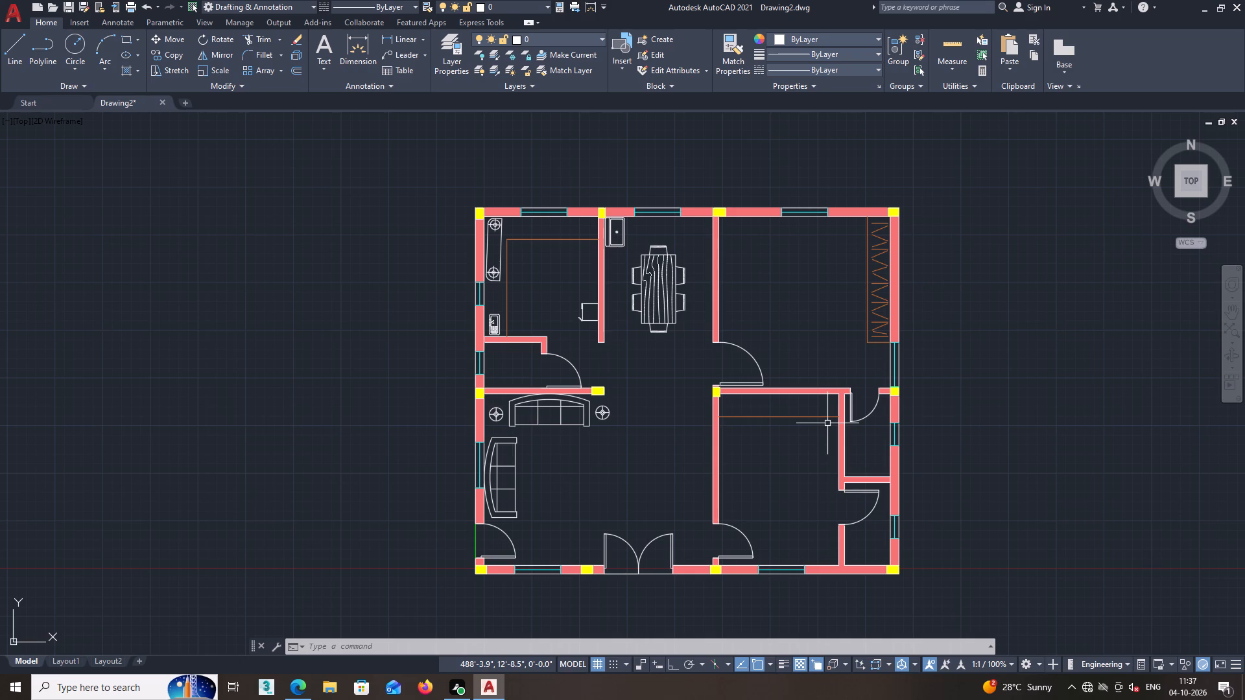
left_click(20, 41)
middle_click_drag(690, 436, 625, 430)
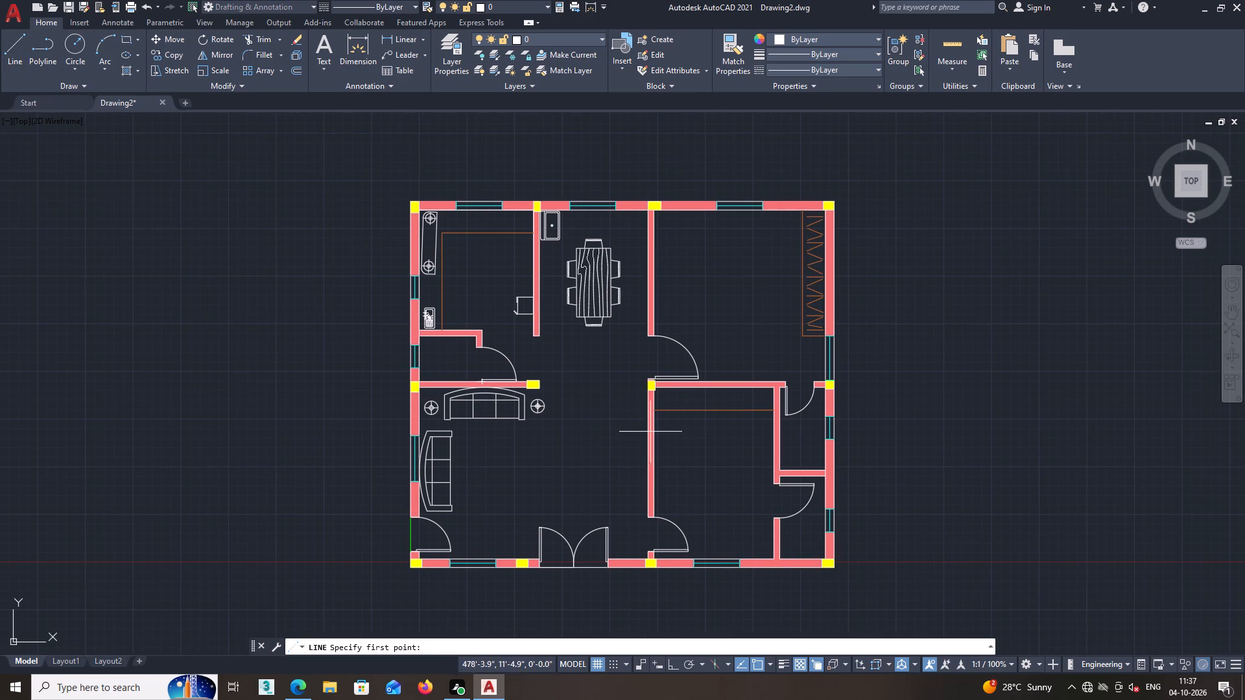
scroll(689, 408, "up", 4)
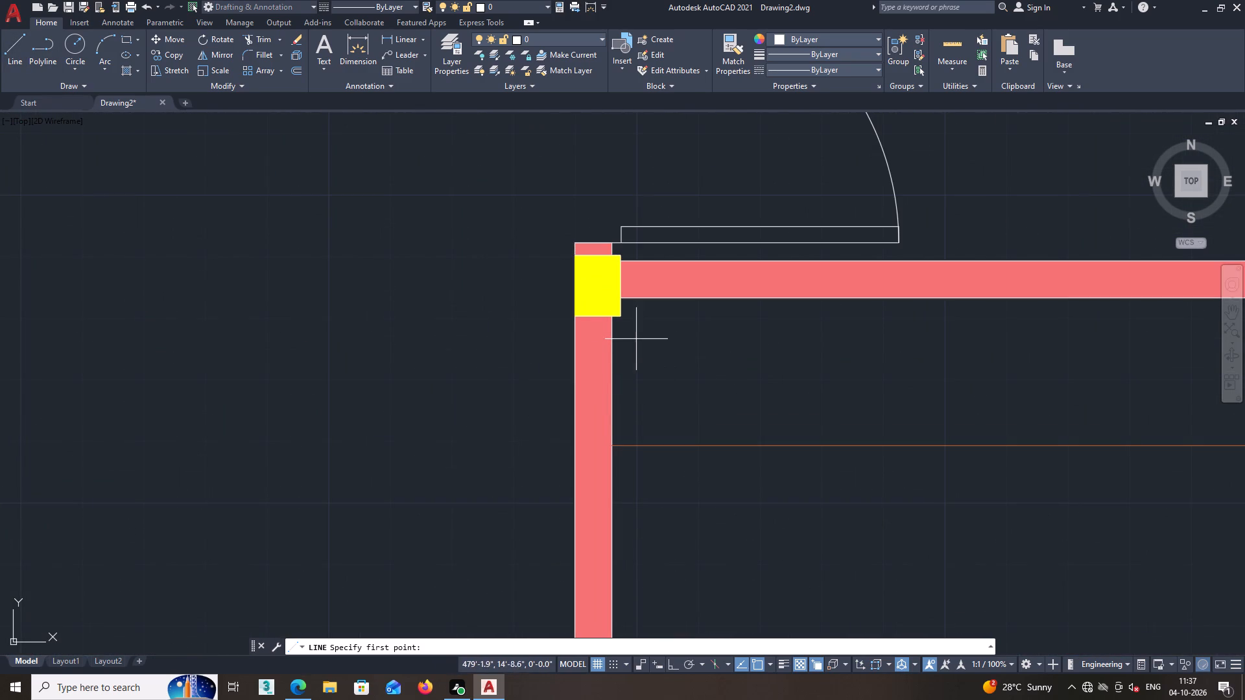
left_click(634, 323)
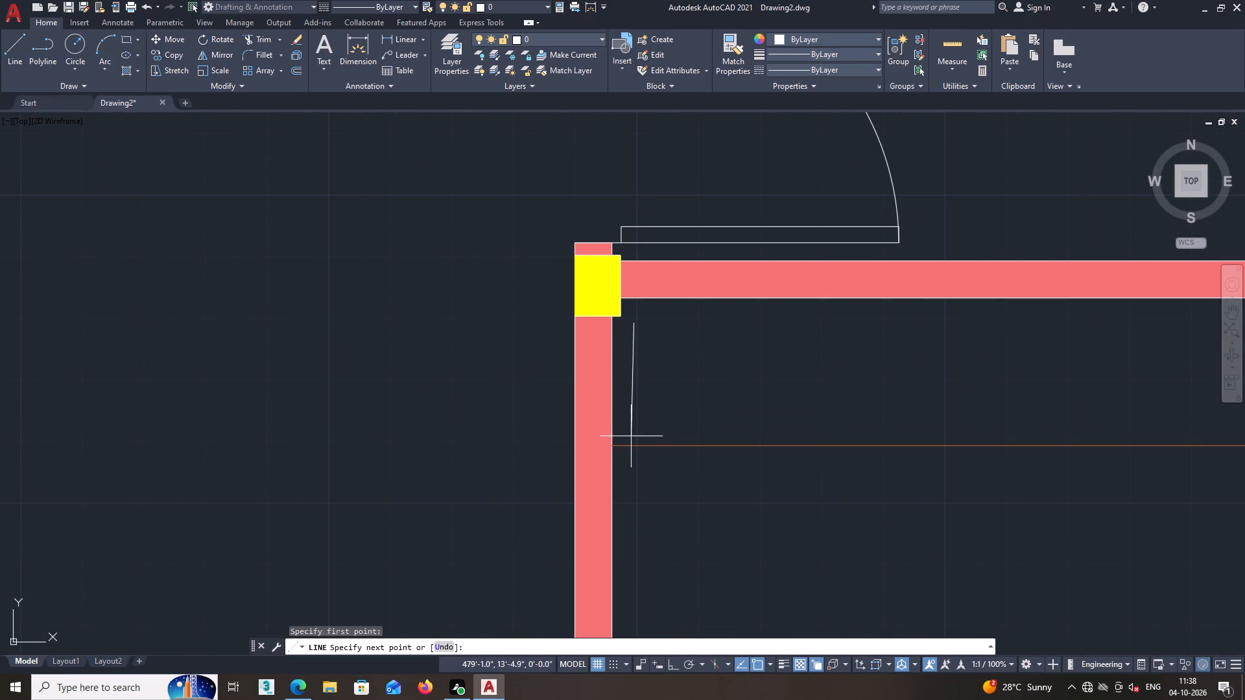
key("F8")
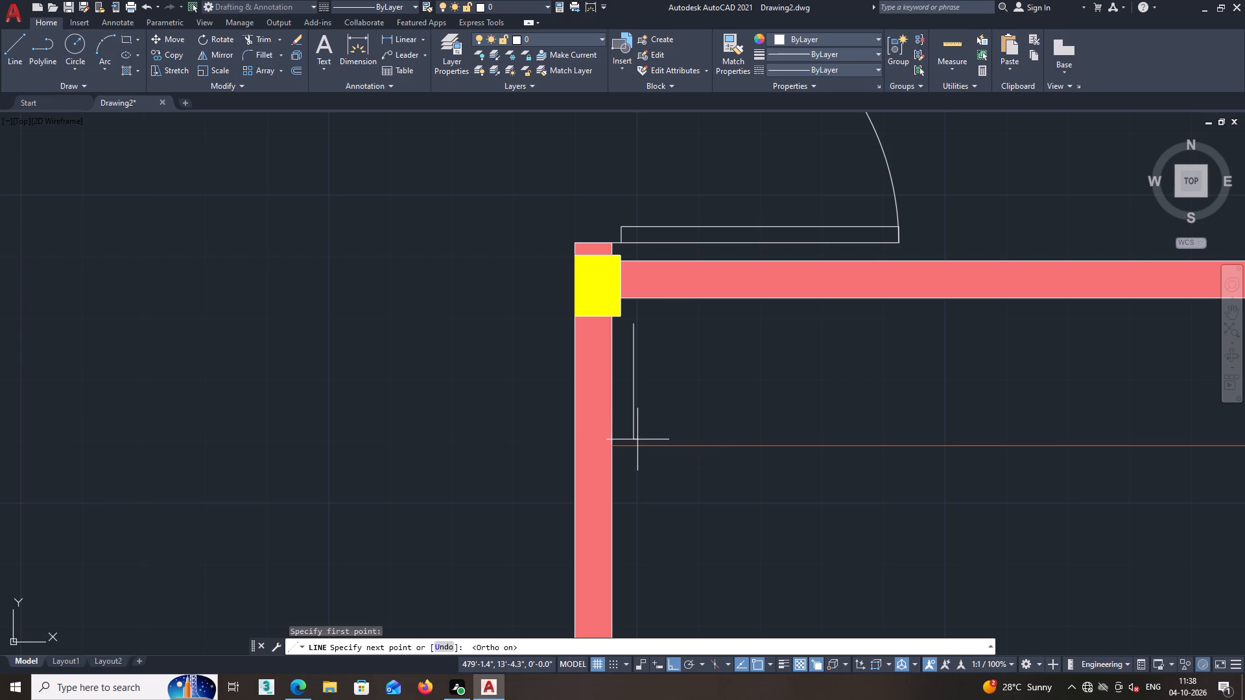
left_click(637, 439)
key("space")
Copy the vertical line horizontally three times along the wardrobe, the first copy about 3'-3" away and the last about 9' away.
left_click(633, 407)
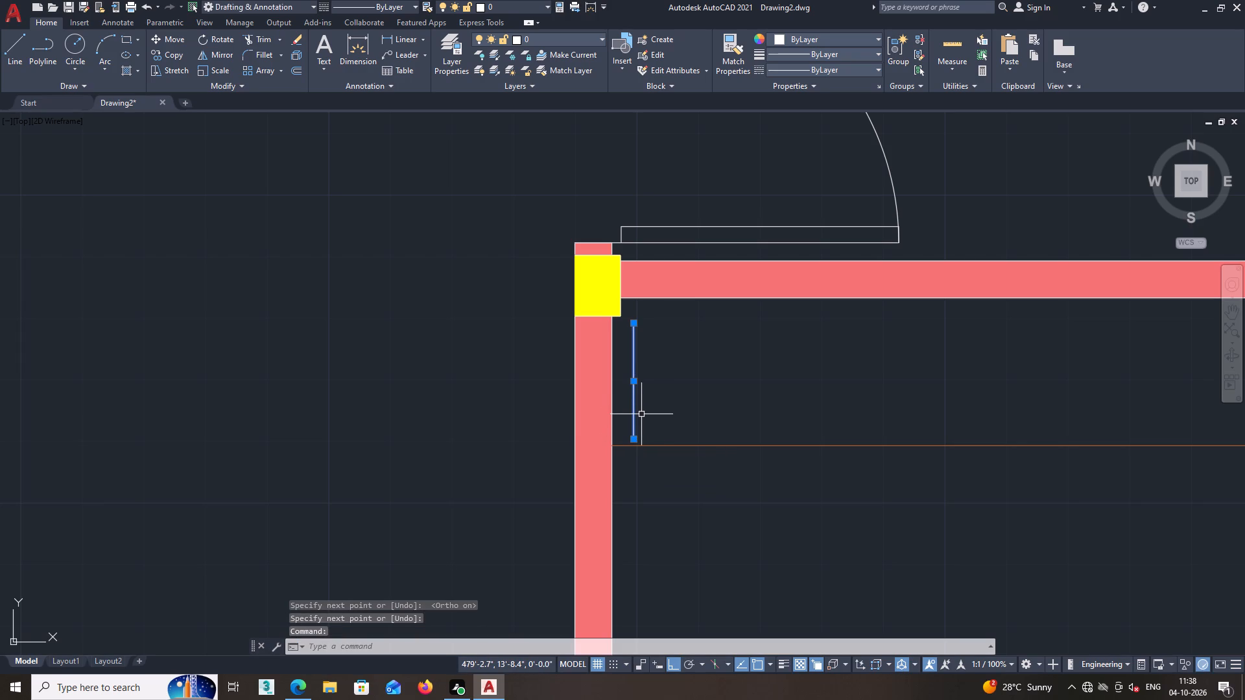
type("cop")
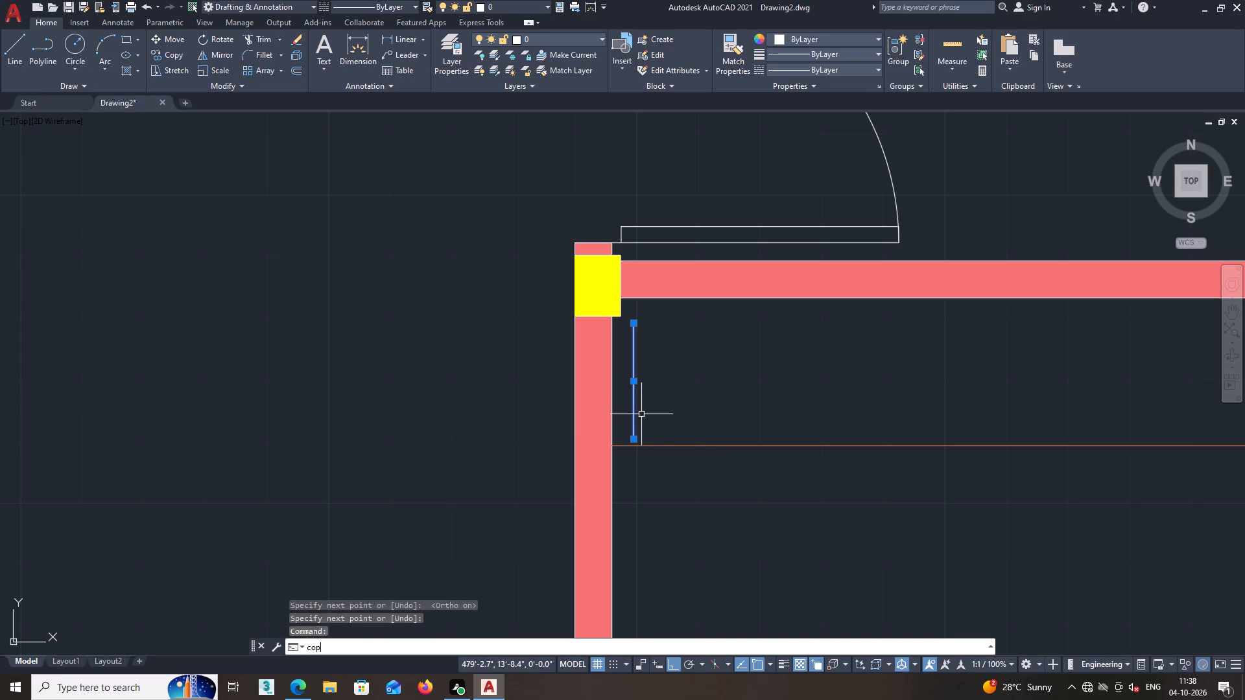
key("y")
key("Return")
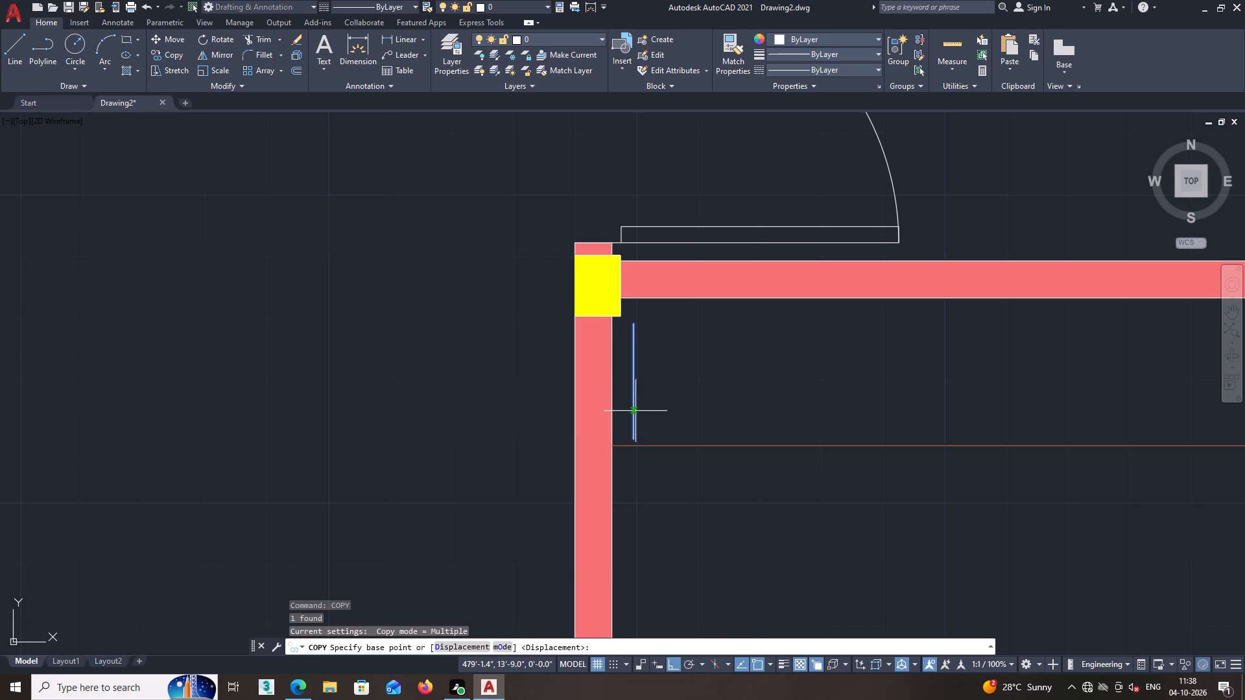
left_click(633, 412)
scroll(831, 413, "down", 1)
middle_click_drag(831, 413, 700, 397)
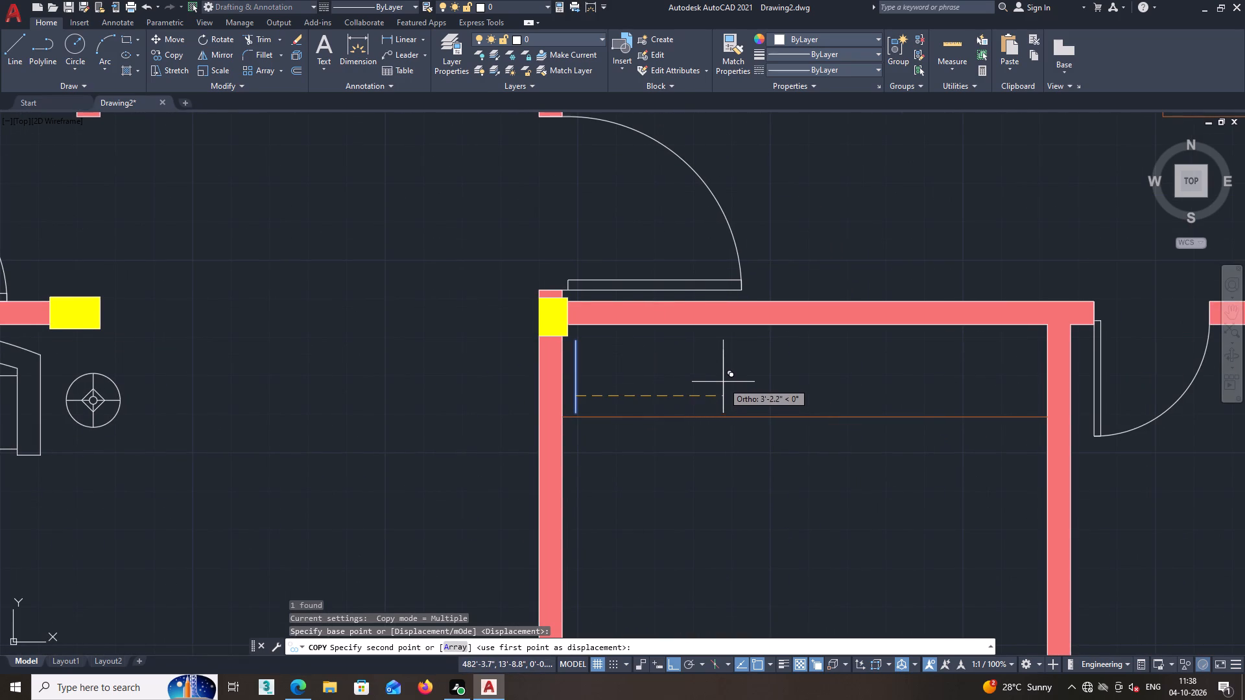
key("F8")
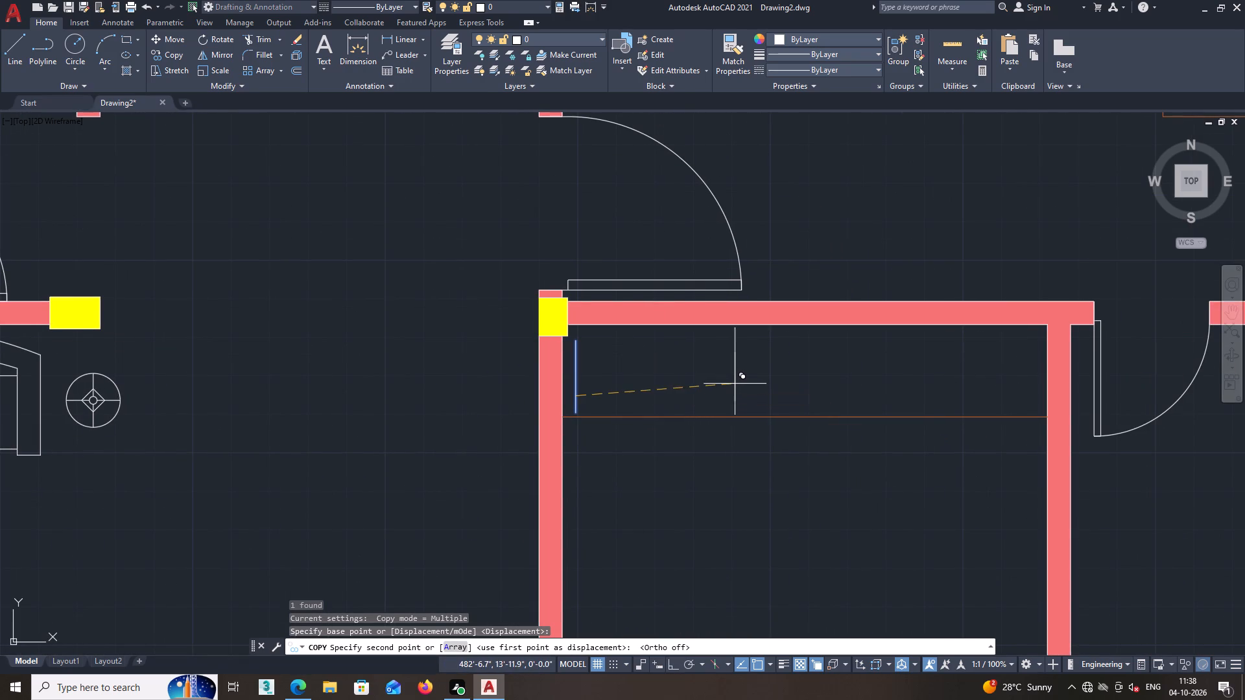
key("F8")
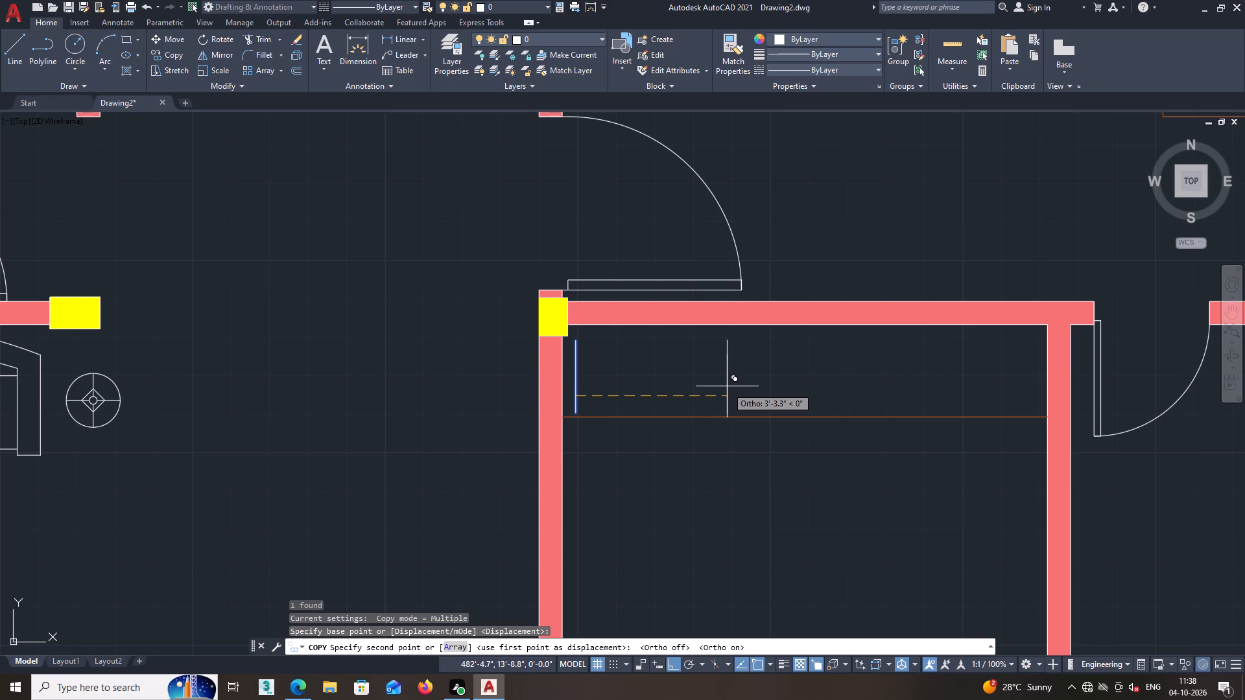
left_click(728, 380)
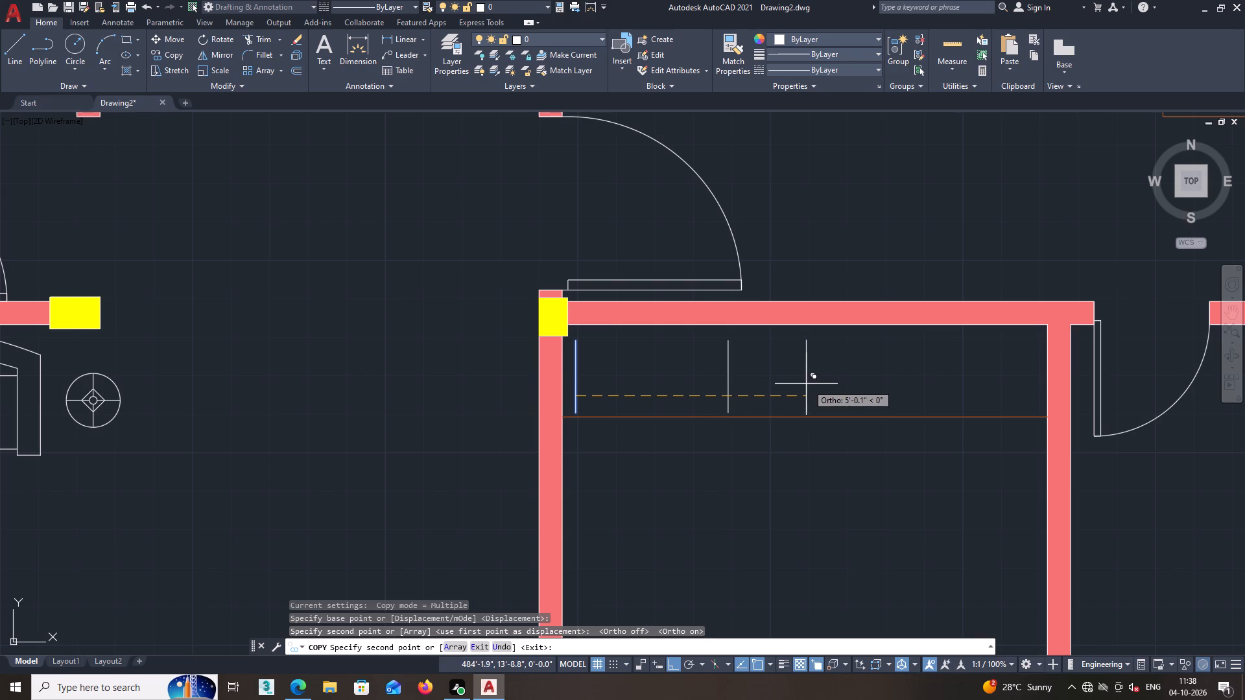
left_click(881, 384)
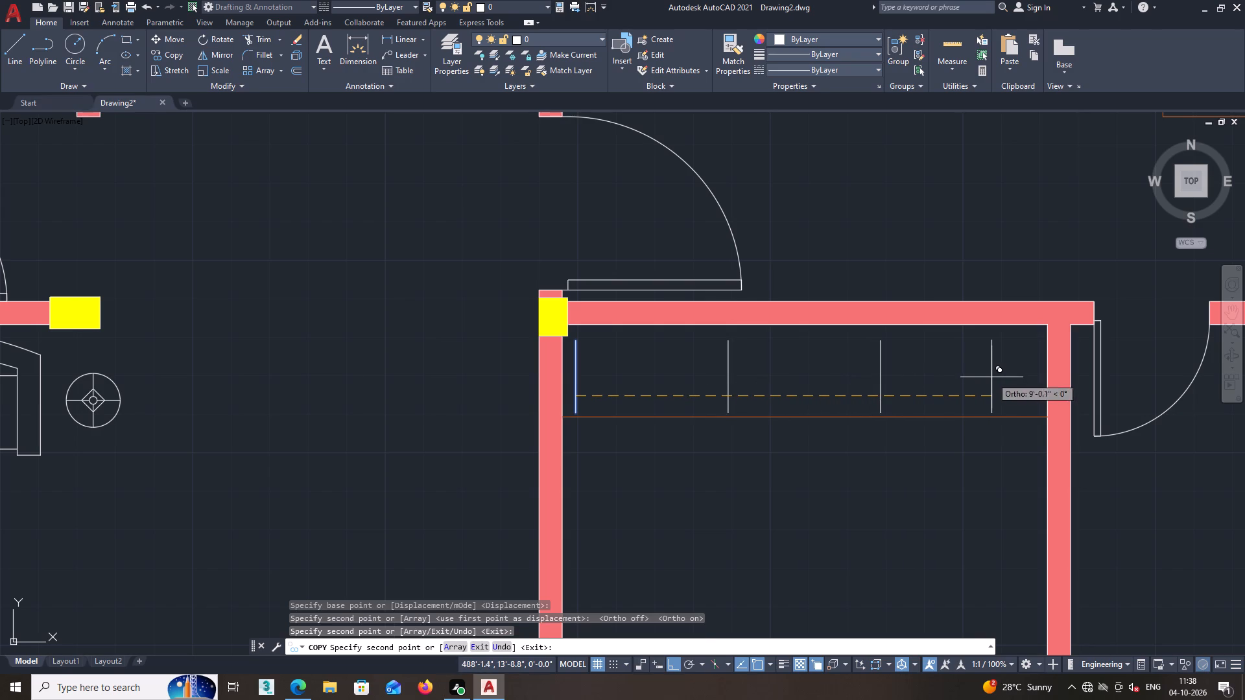
left_click(991, 377)
key("space")
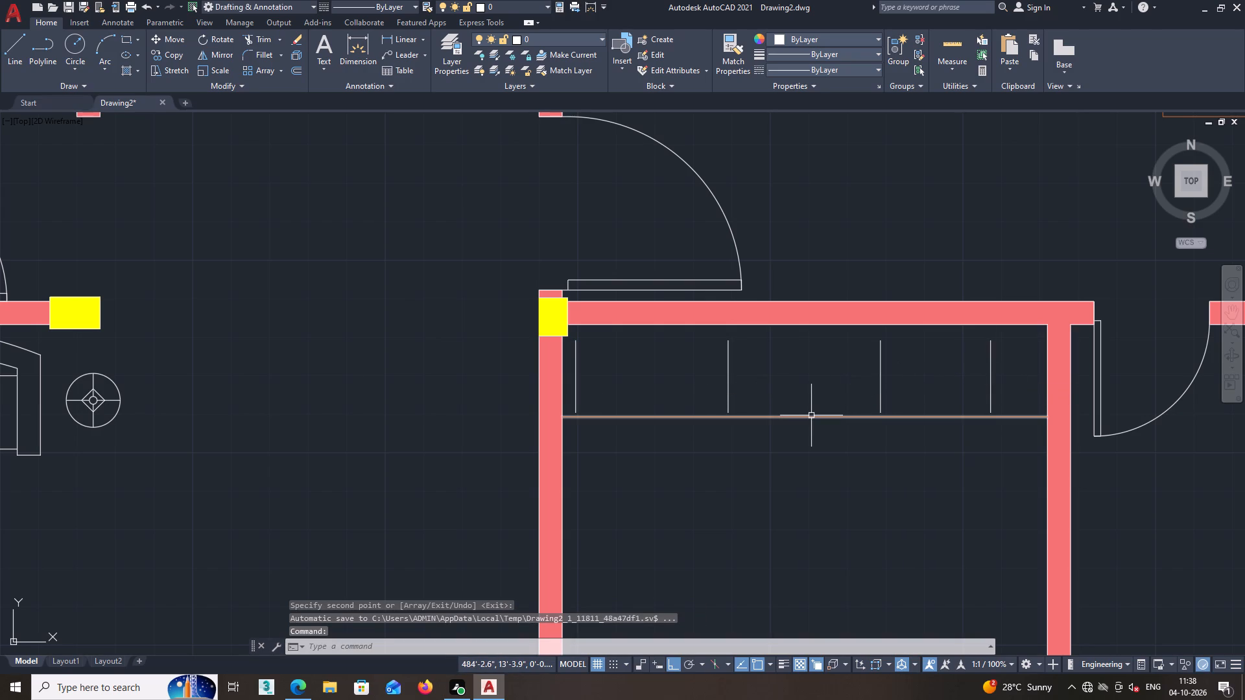
Draw a slanted line falling to the right just beside each of the wardrobe's first and second vertical lines.
key("F8")
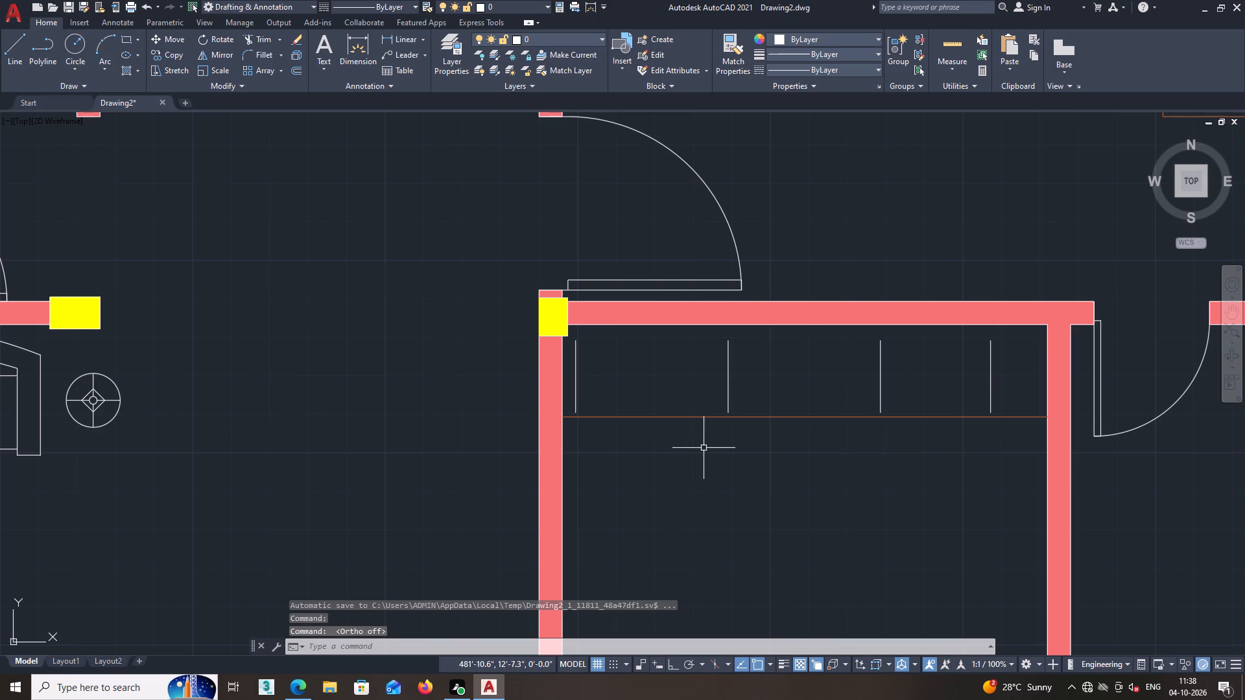
key("l")
key("Return")
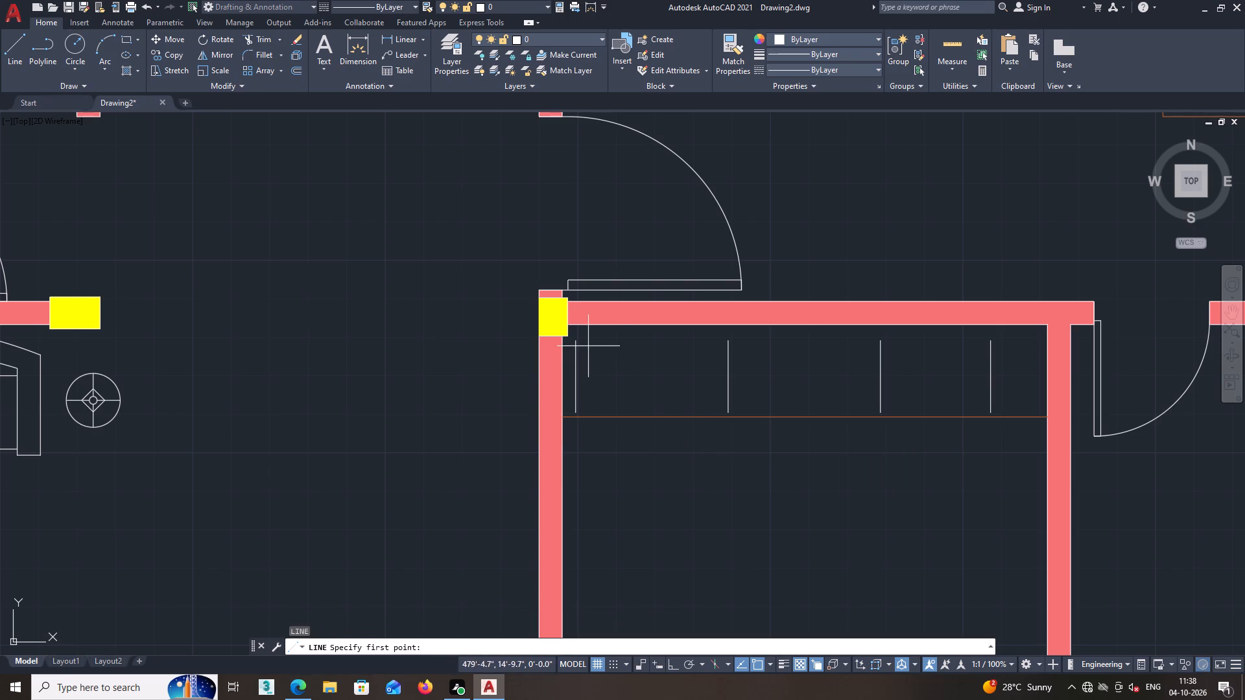
left_click(585, 343)
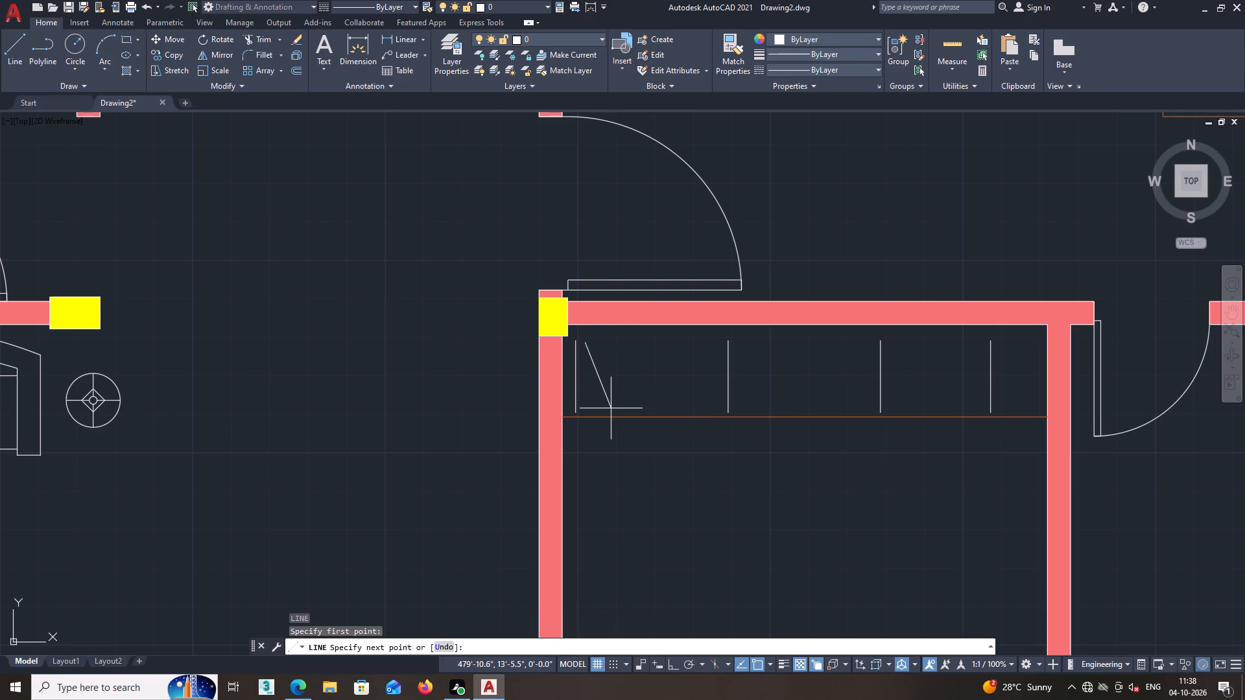
left_click(611, 410)
key("space")
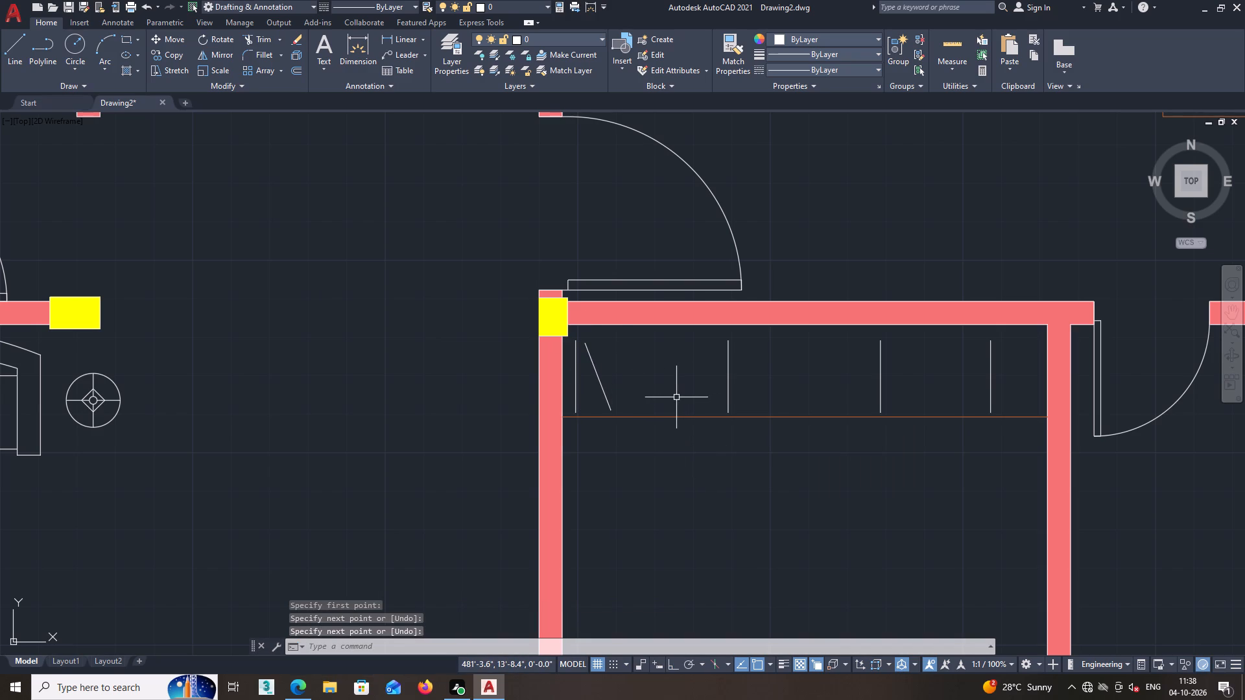
key("space")
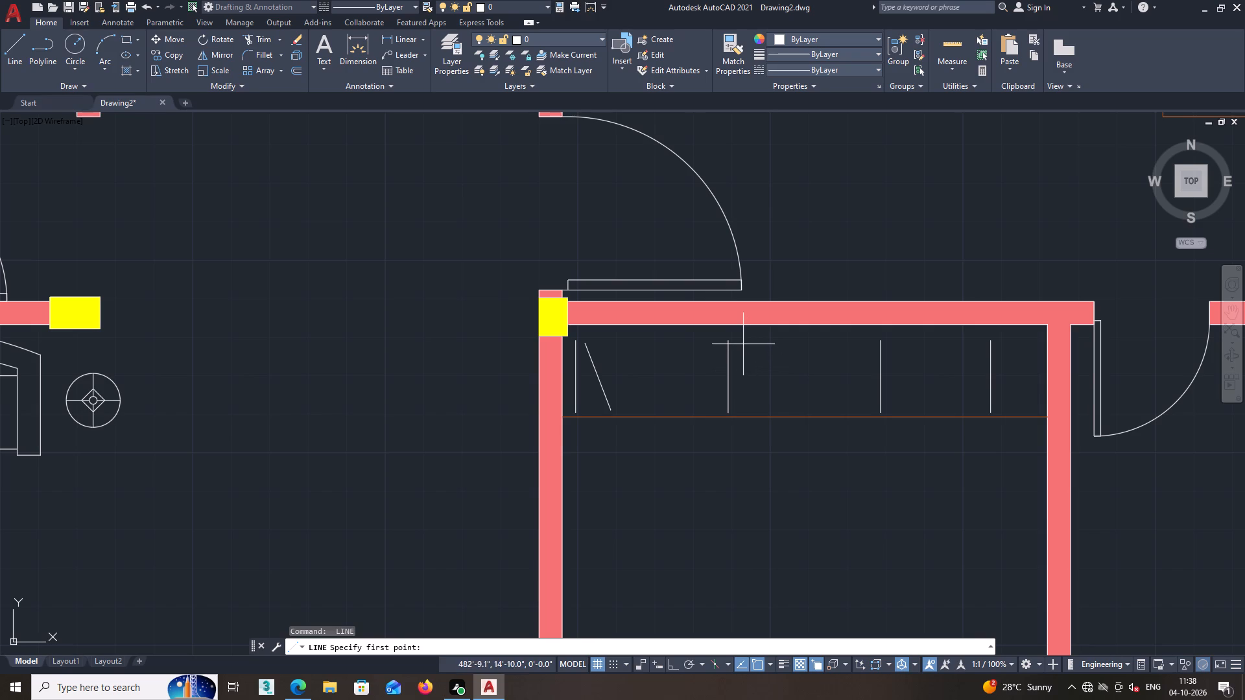
left_click(743, 344)
left_click(763, 413)
key("space")
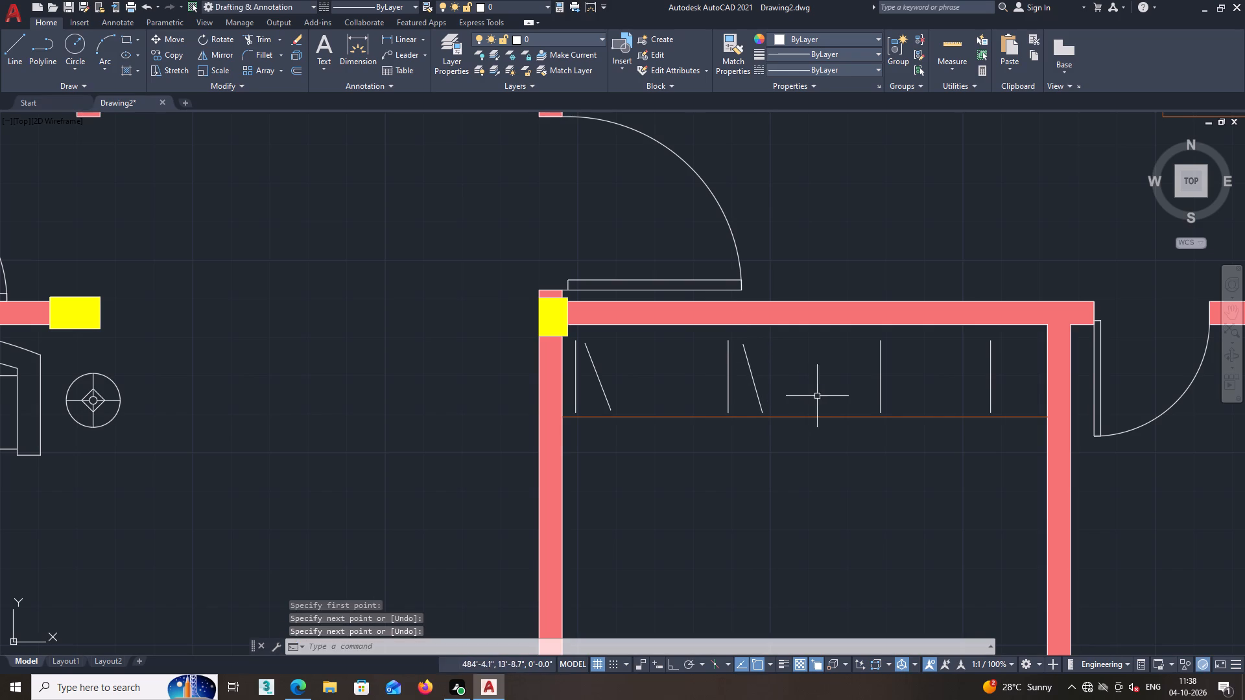
Draw a slanted line falling to the right just beside each of the wardrobe's third and fourth vertical lines.
key("space")
left_click(896, 343)
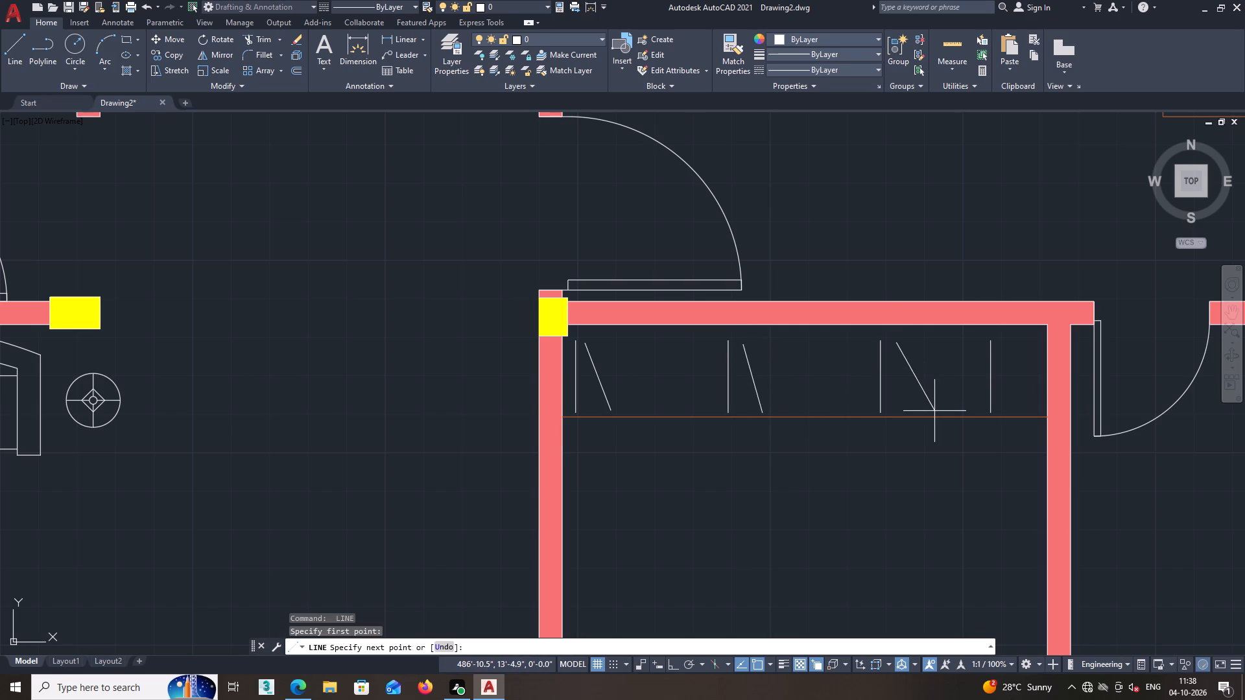
left_click(923, 410)
key("space")
key("space")
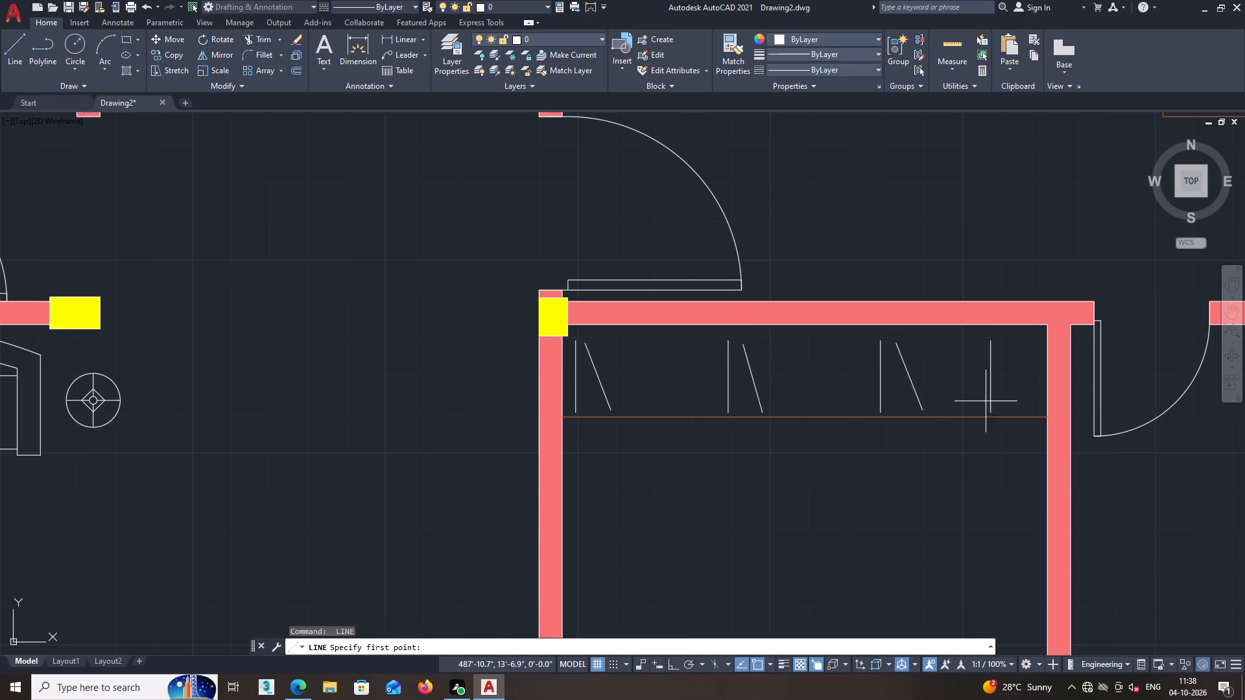
left_click(1001, 342)
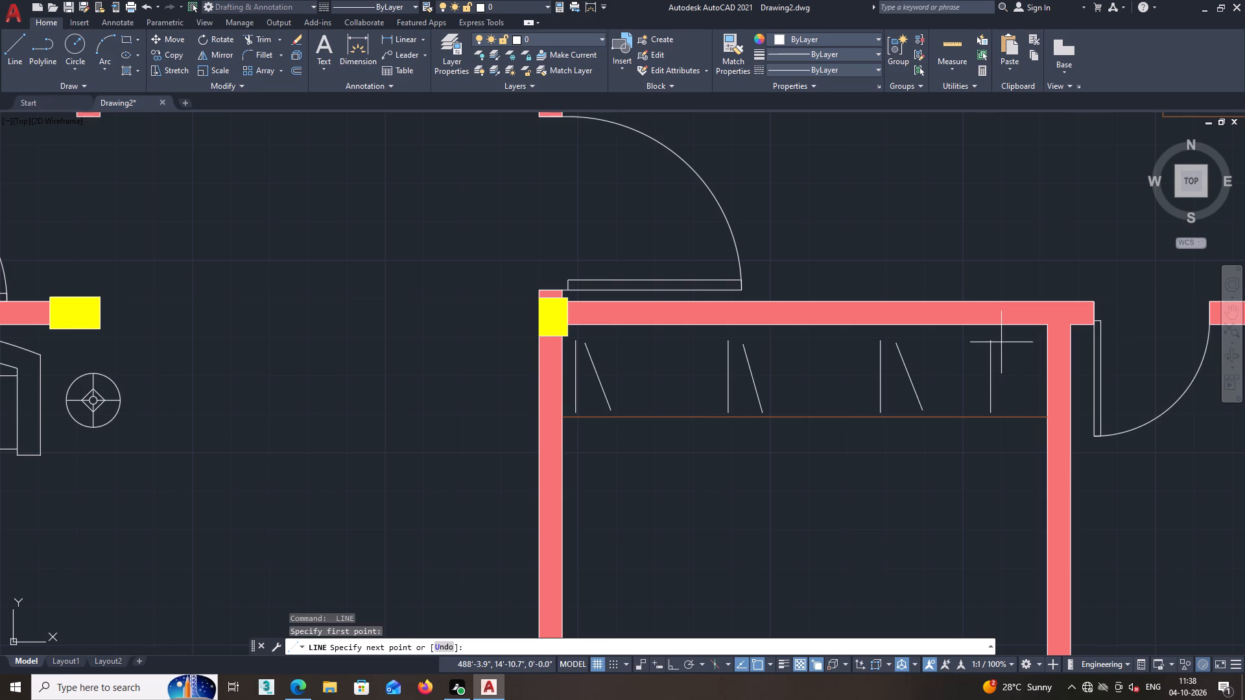
left_click(1026, 411)
key("space")
Draw a slanted line falling to the left on the left side of the wardrobe's fourth and third vertical lines.
key("space")
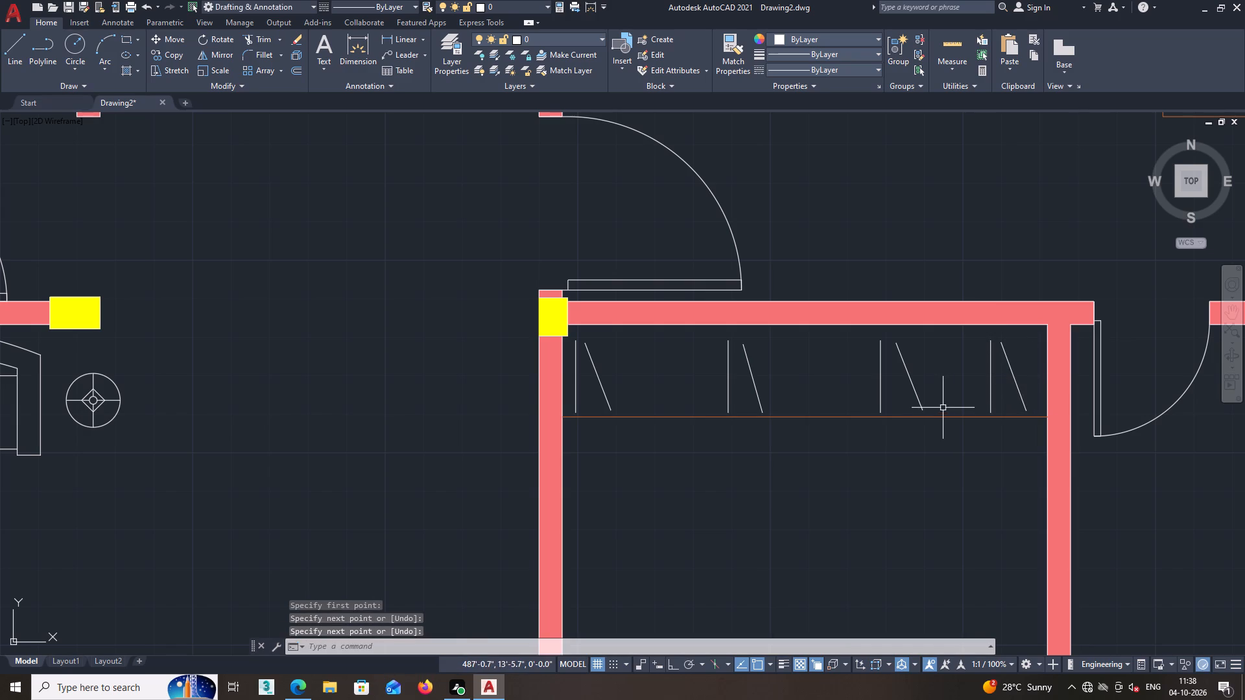
left_click(979, 344)
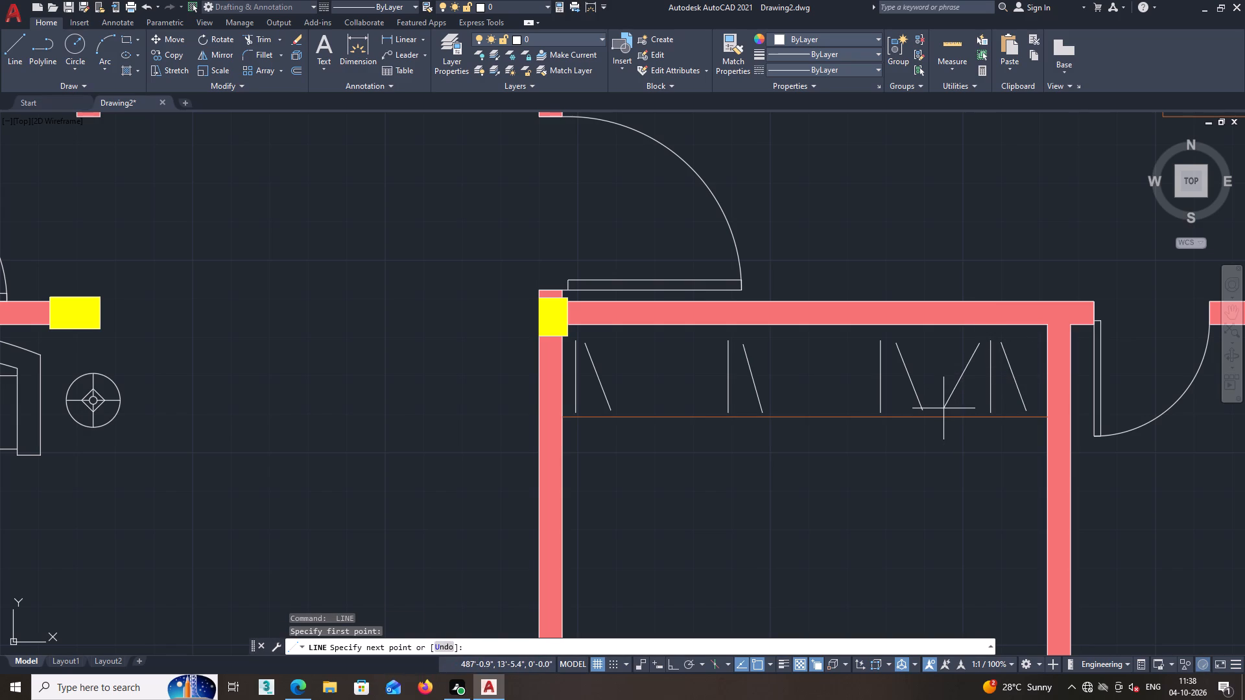
left_click(943, 406)
key("space")
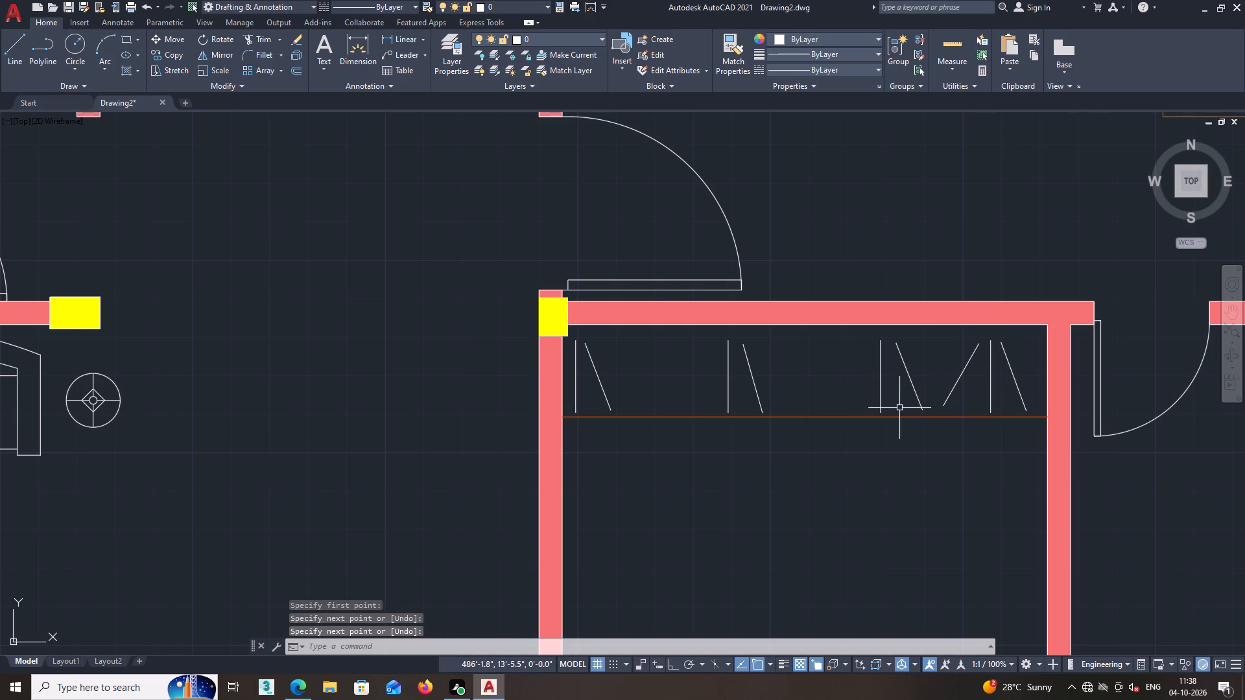
key("space")
left_click(868, 344)
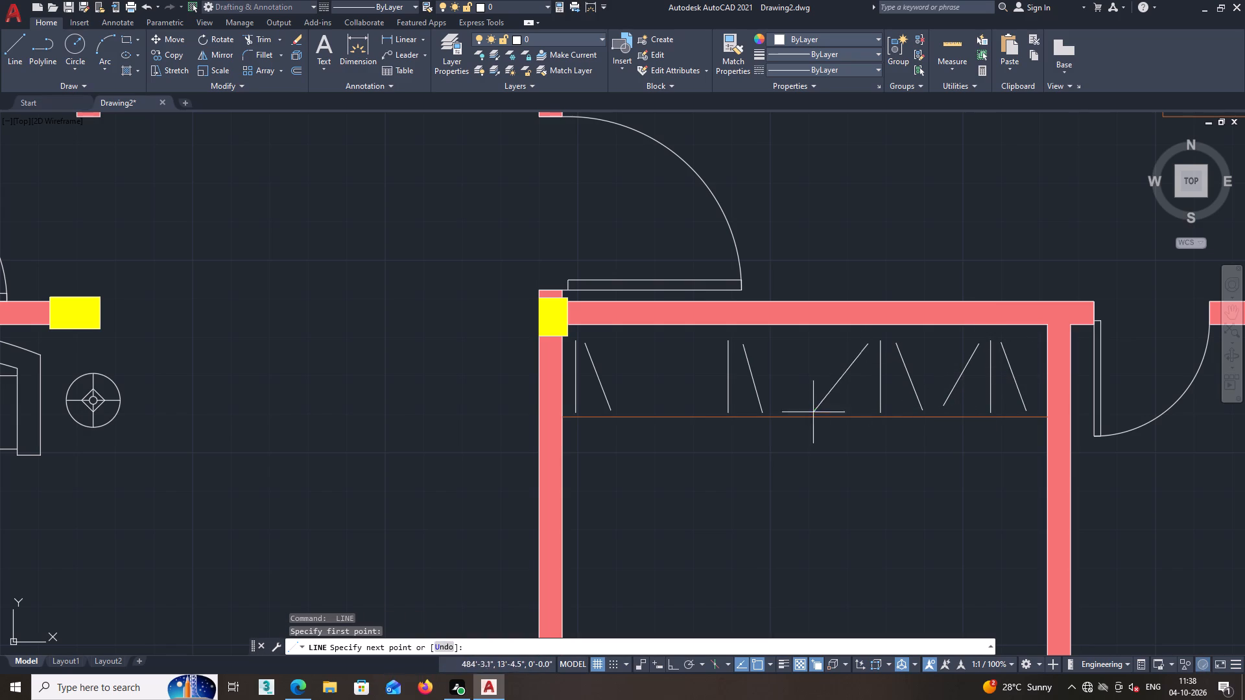
left_click(818, 403)
key("space")
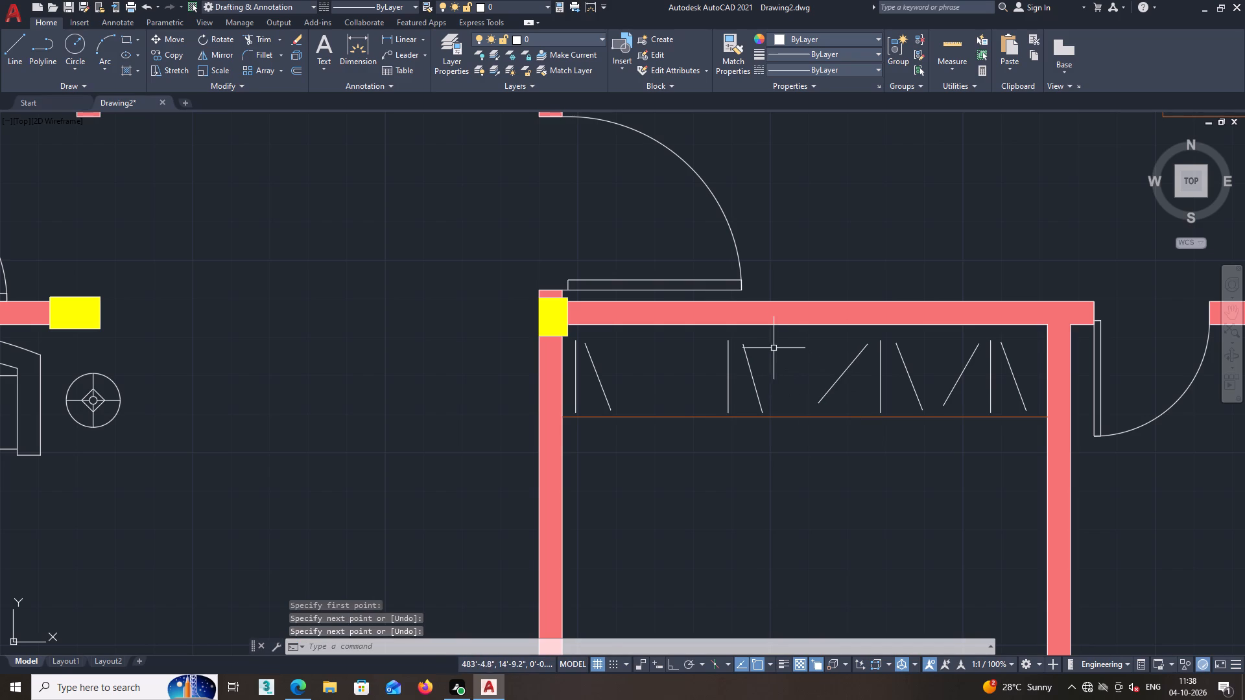
Draw a slanted line falling to the right in the gap between the two slanted lines of the wardrobe's second compartment.
key("space")
left_click(806, 399)
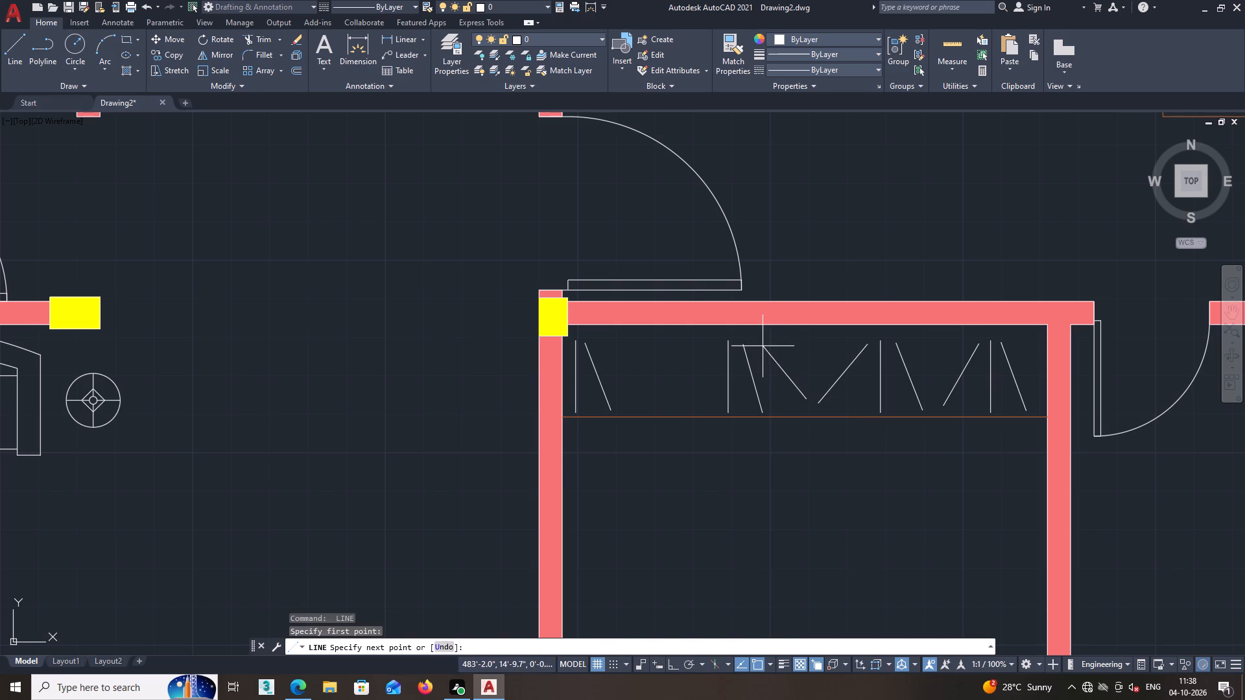
left_click(762, 344)
key("space")
Draw two slanted lines leaning in opposite directions in the empty part of the wardrobe's first compartment, before the second vertical line.
middle_click_drag(753, 376, 853, 410)
key("space")
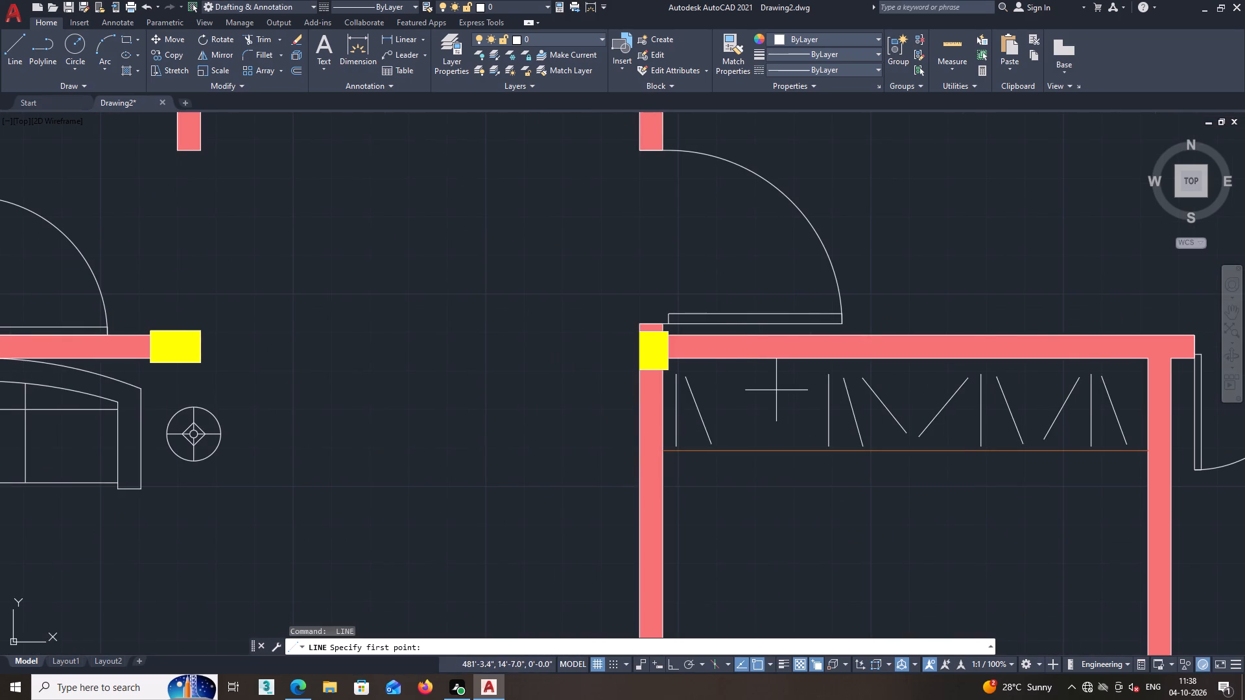
left_click(723, 441)
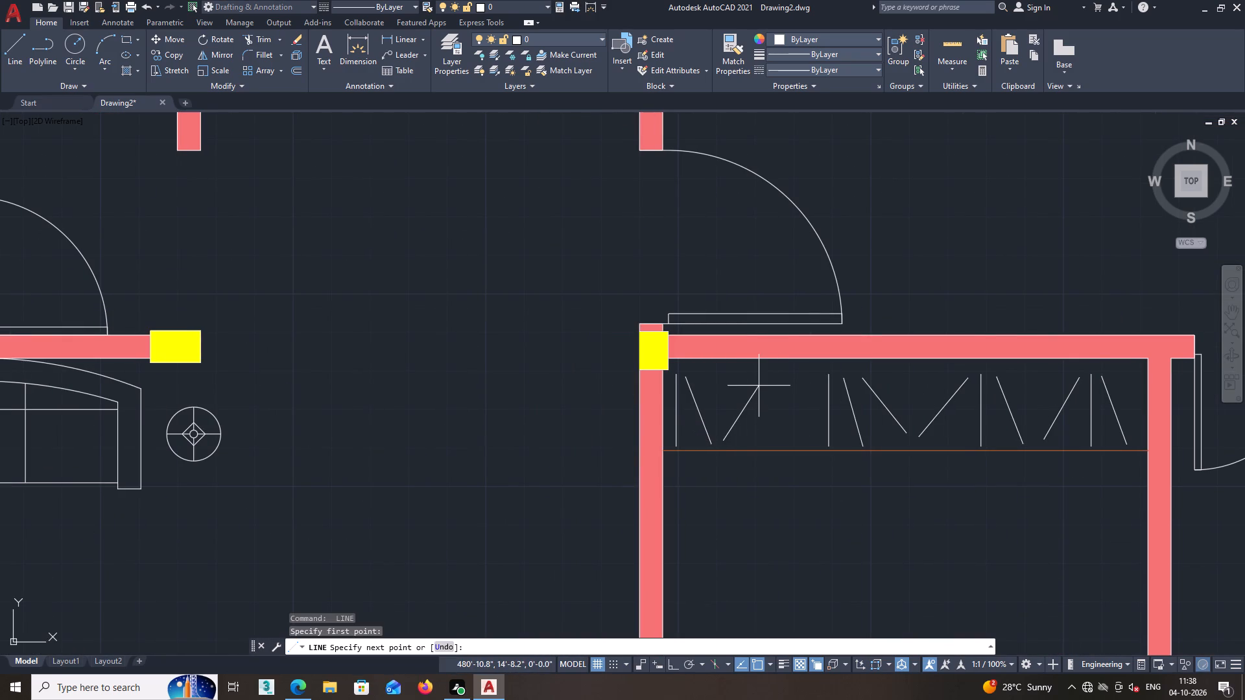
left_click(759, 386)
key("space")
key("space")
left_click(773, 384)
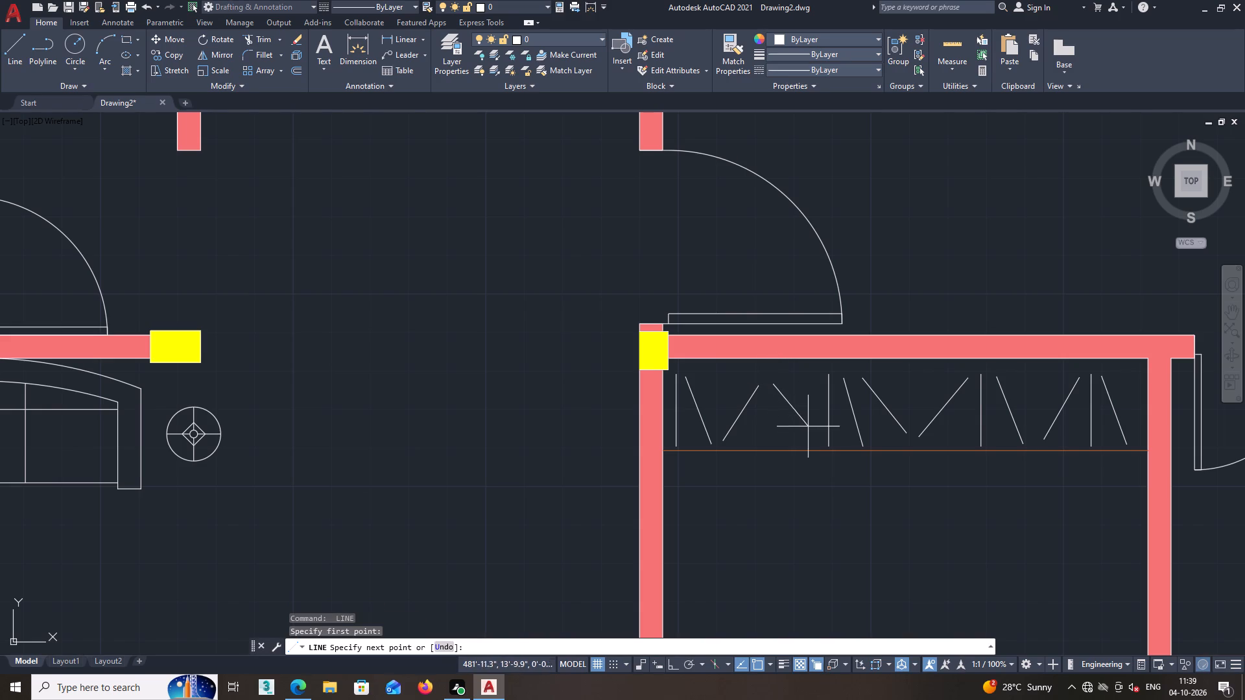
left_click(814, 442)
key("space")
Match the properties of the lower bedroom wardrobe's vertical and slanted interior lines to its orange front line.
scroll(826, 448, "down", 2)
middle_click_drag(869, 493, 859, 517)
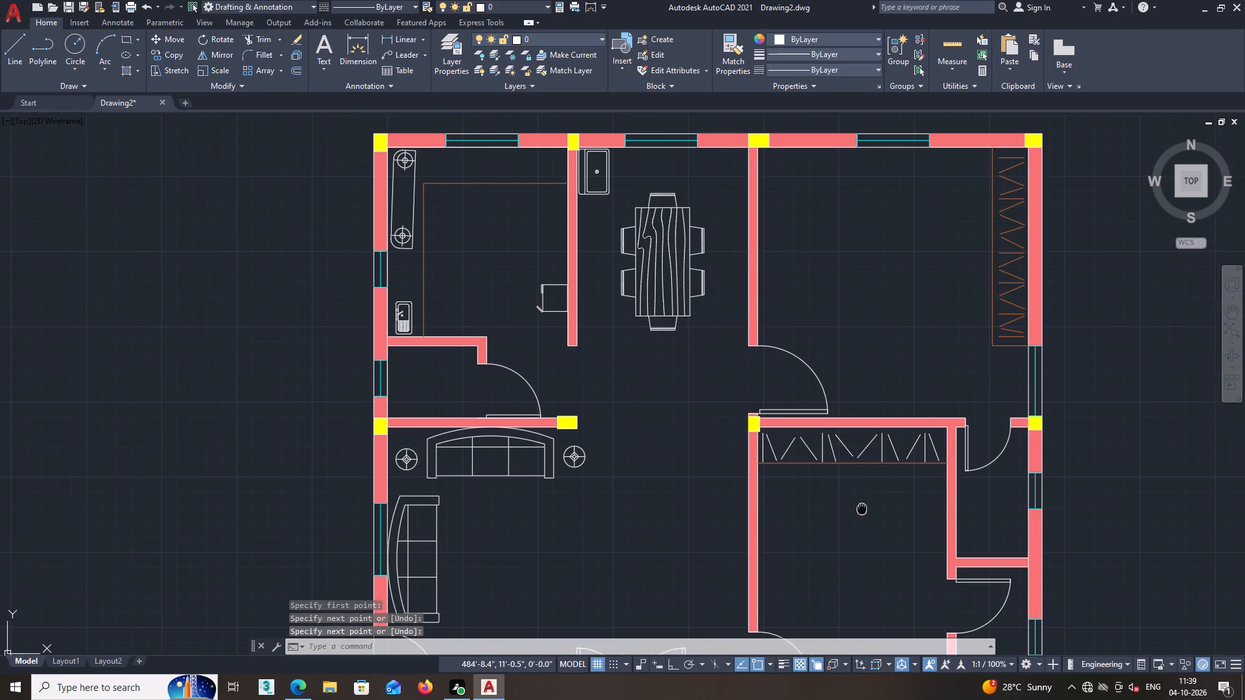
middle_click_drag(859, 517, 859, 518)
scroll(894, 498, "up", 1)
scroll(949, 443, "up", 2)
left_click(958, 440)
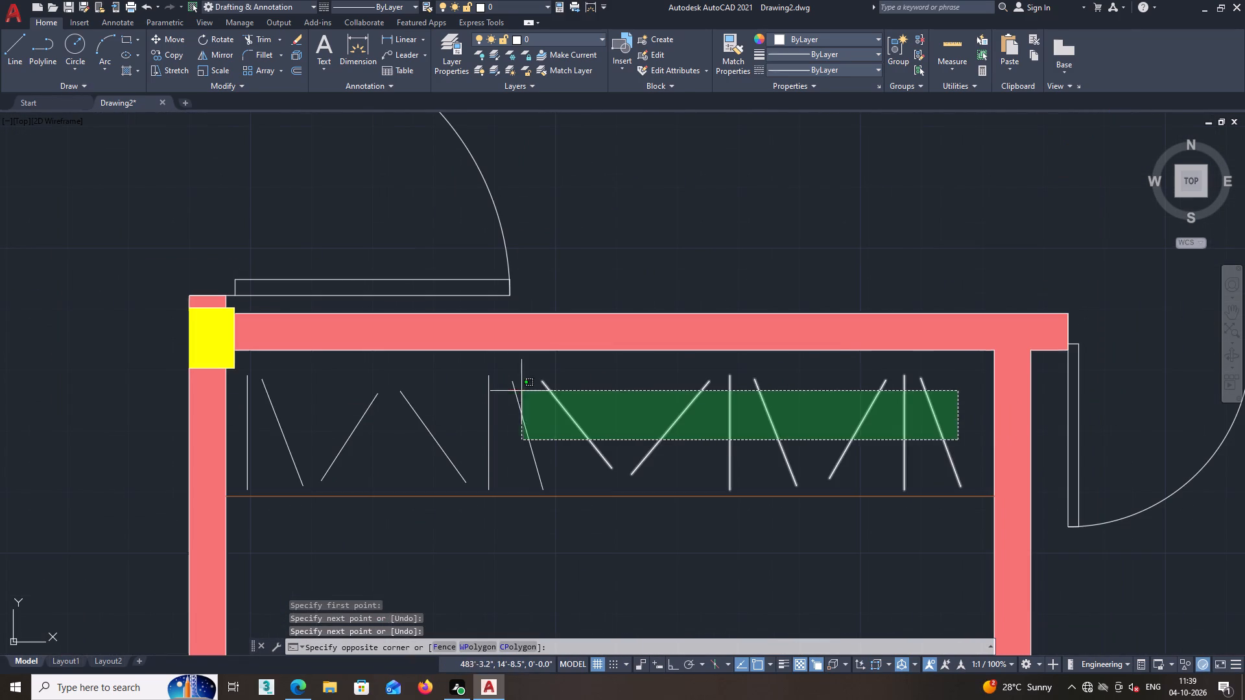
left_click(241, 401)
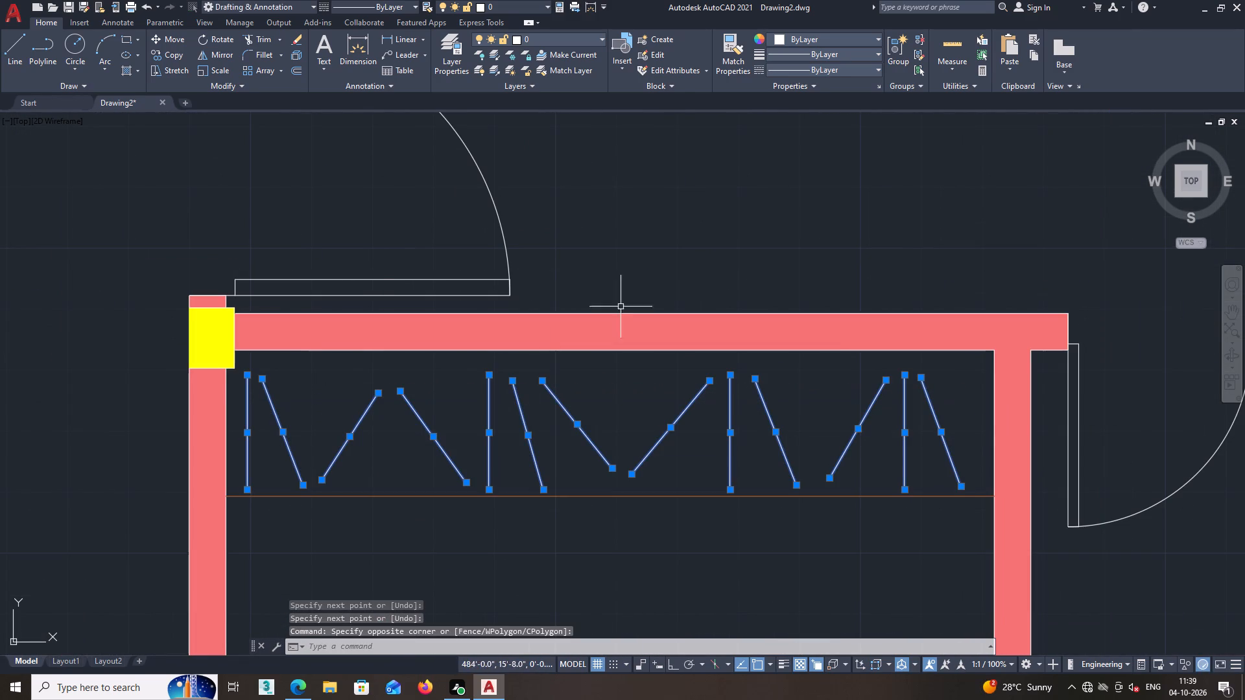
left_click(727, 49)
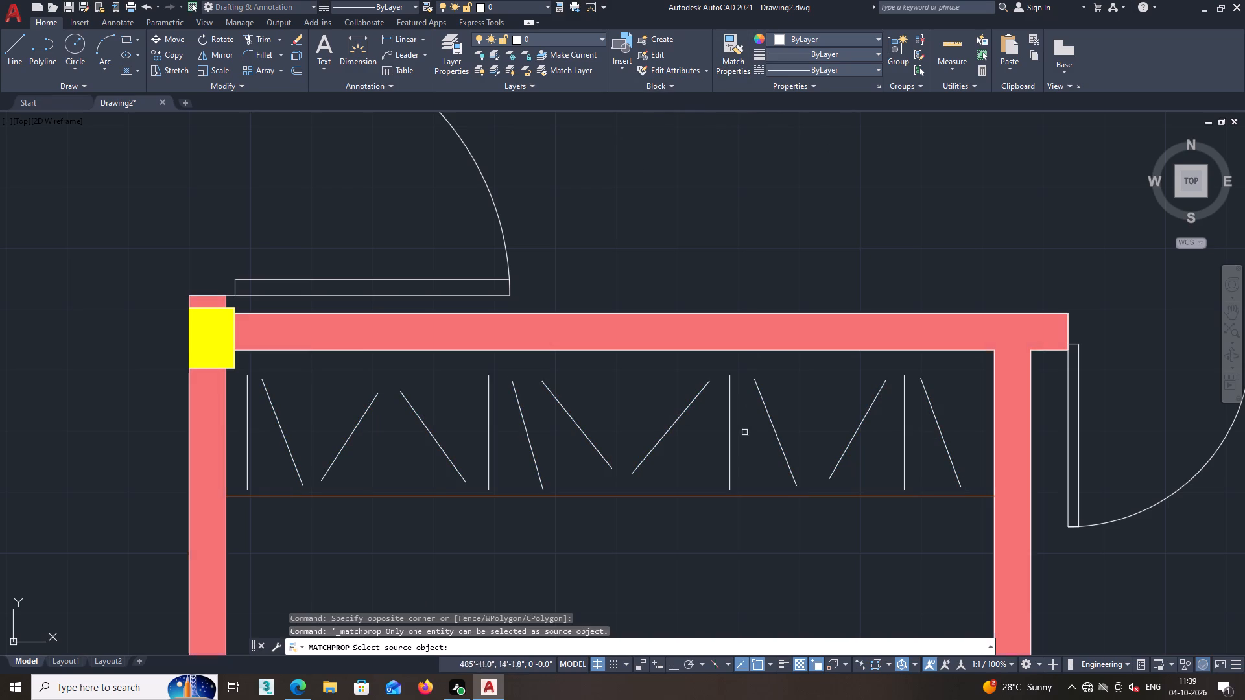
left_click(700, 496)
left_click(976, 443)
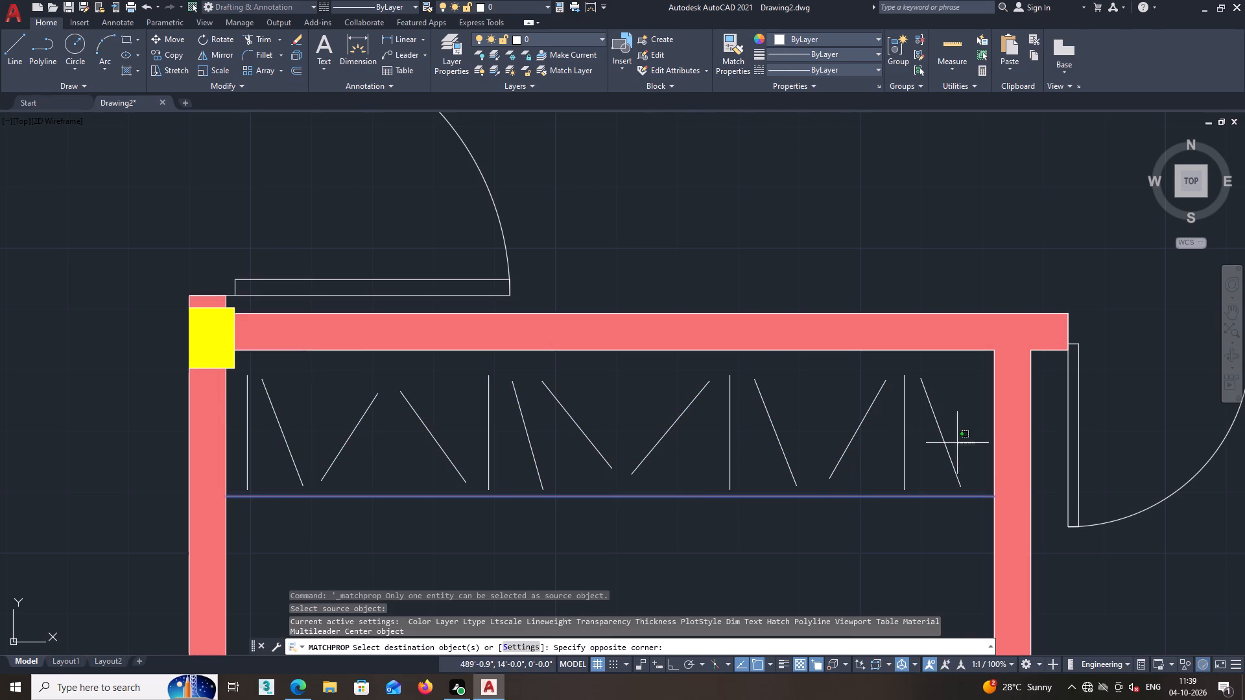
left_click(242, 404)
scroll(392, 417, "down", 3)
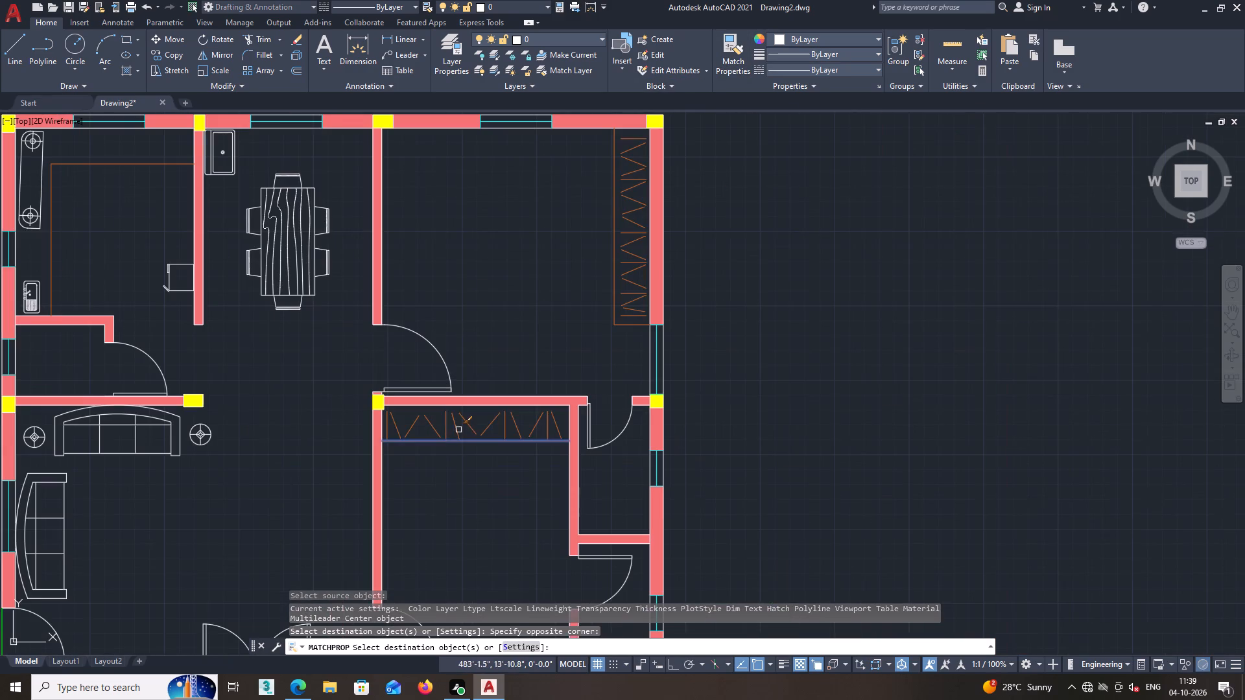
key("space")
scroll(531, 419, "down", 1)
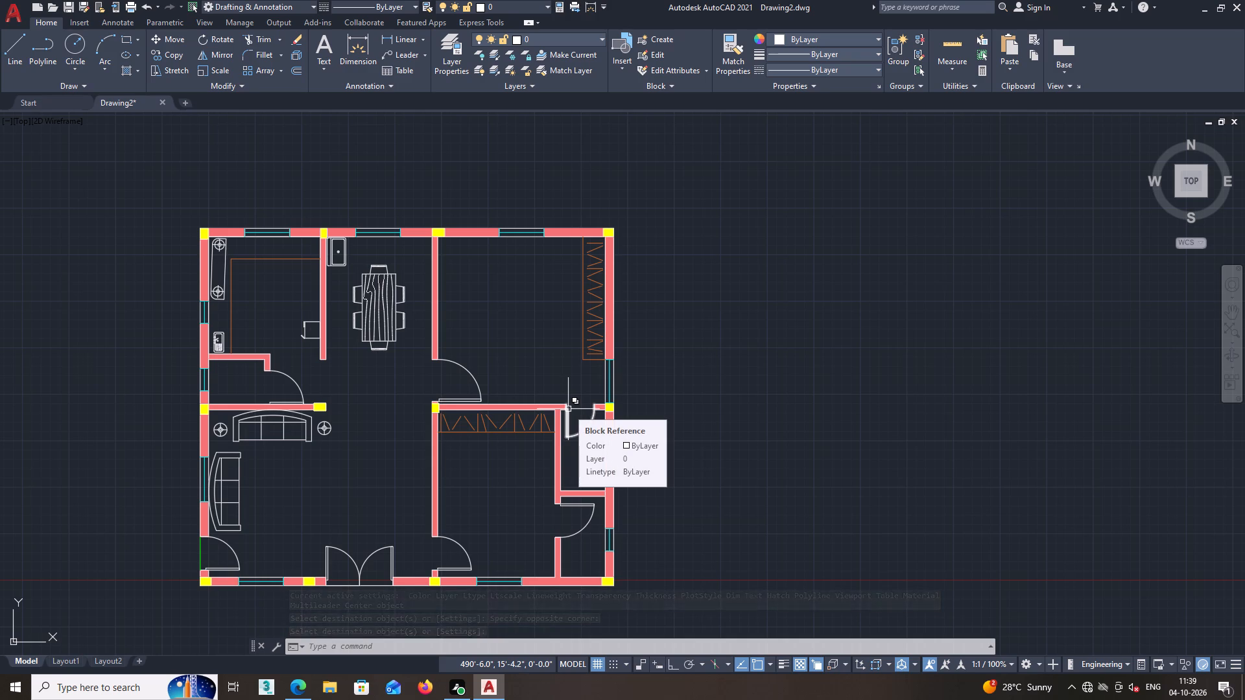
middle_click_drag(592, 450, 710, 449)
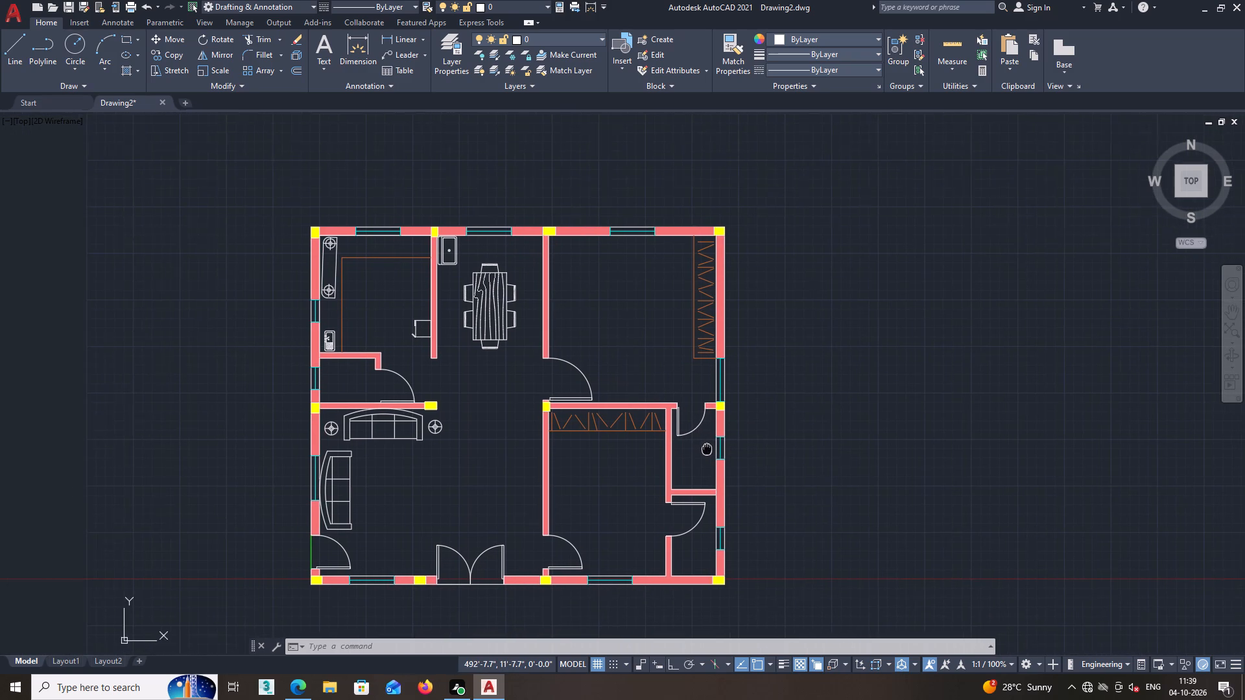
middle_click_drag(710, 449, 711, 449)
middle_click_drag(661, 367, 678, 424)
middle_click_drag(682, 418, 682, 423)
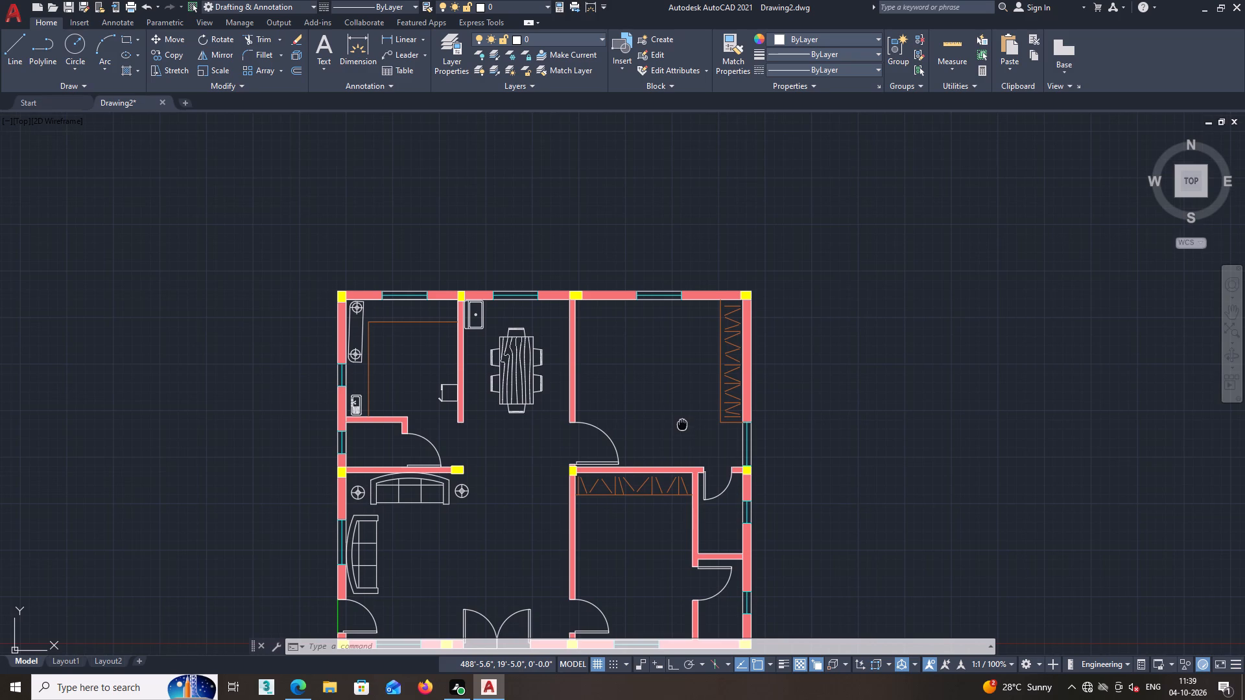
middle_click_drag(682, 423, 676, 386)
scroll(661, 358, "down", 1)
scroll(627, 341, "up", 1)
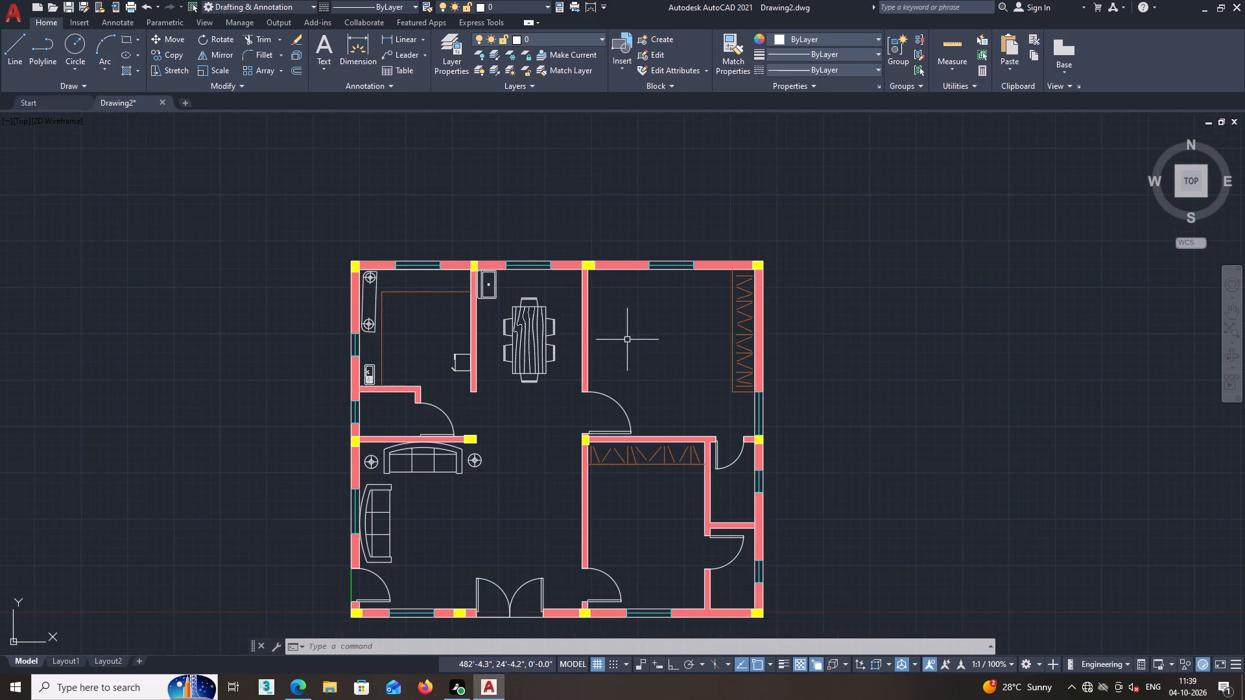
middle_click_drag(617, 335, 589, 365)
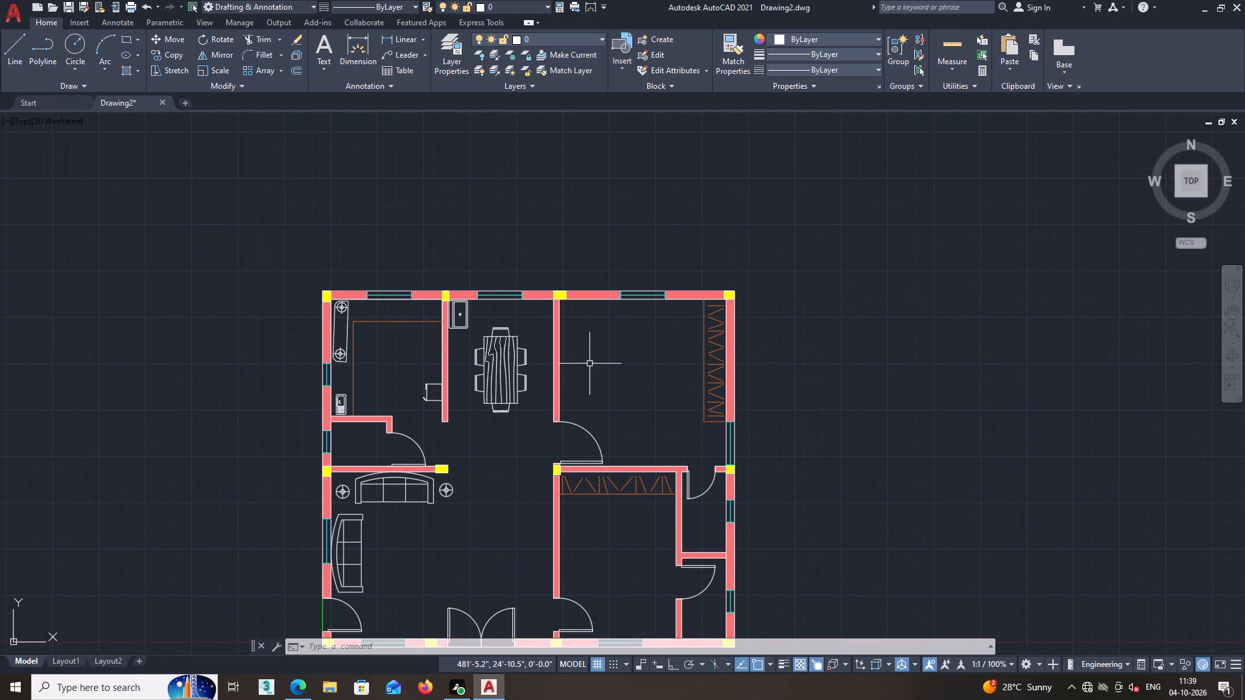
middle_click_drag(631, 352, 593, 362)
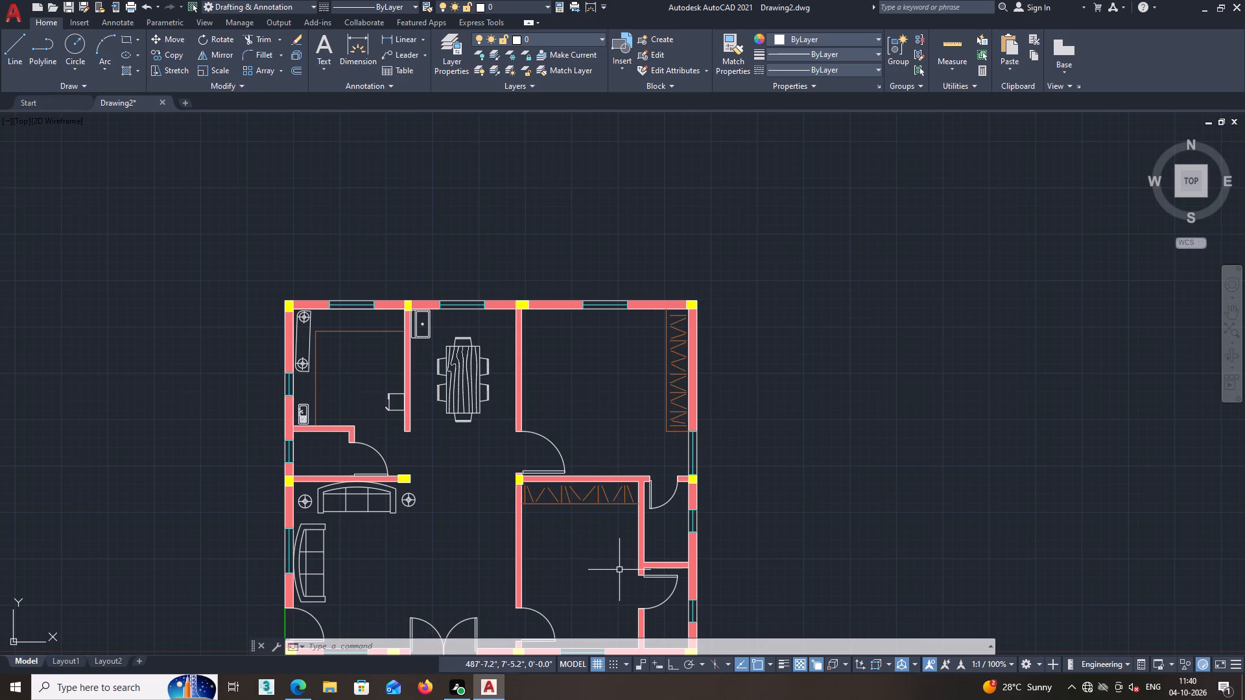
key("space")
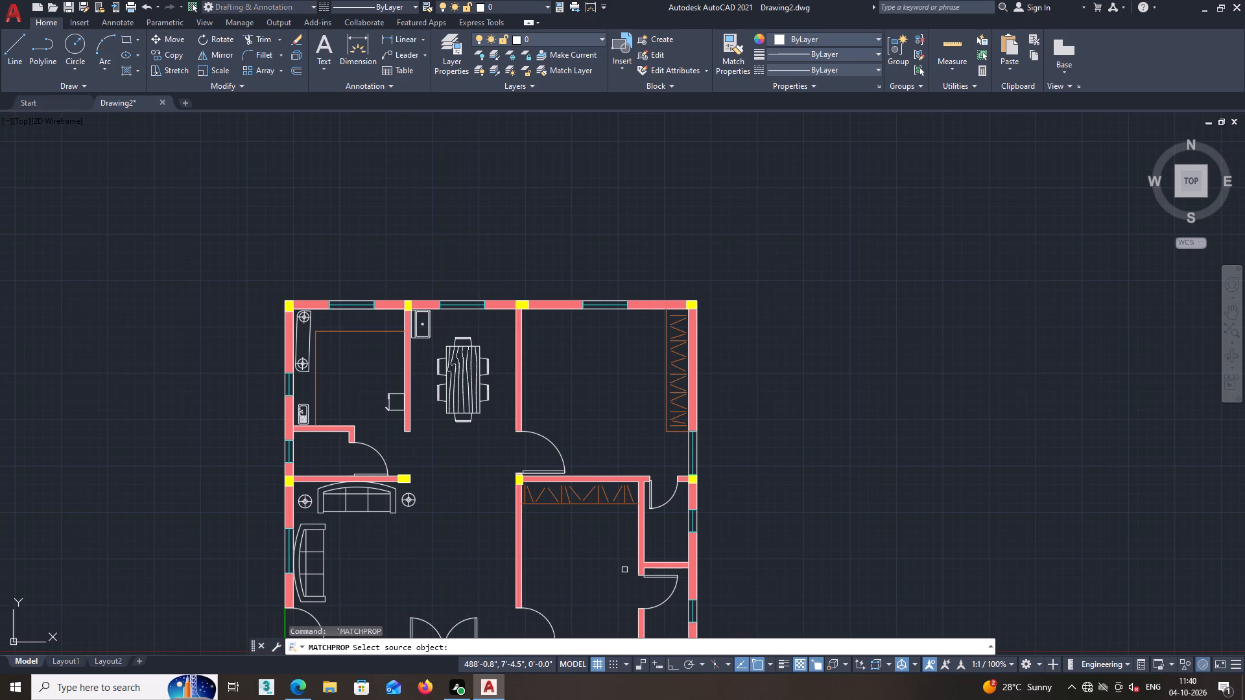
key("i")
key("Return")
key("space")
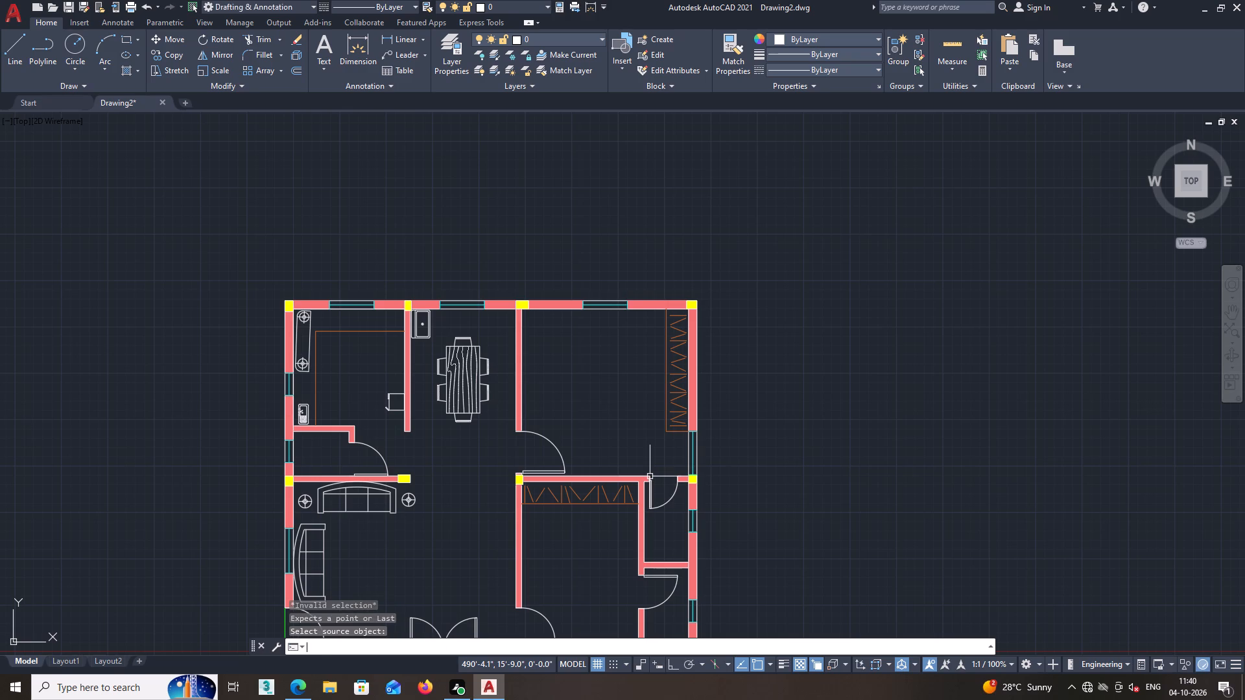
Insert the "Toilet - top" block in the empty space to the right of the floor plan.
key("i")
key("Return")
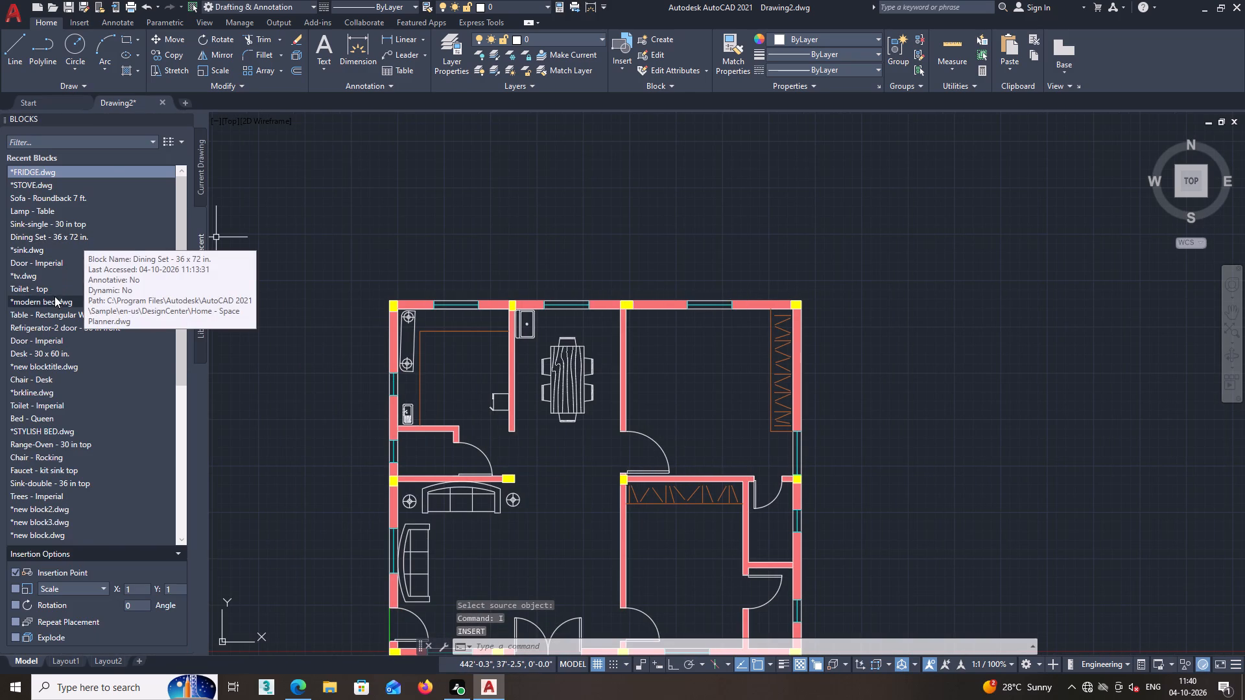
left_click(37, 286)
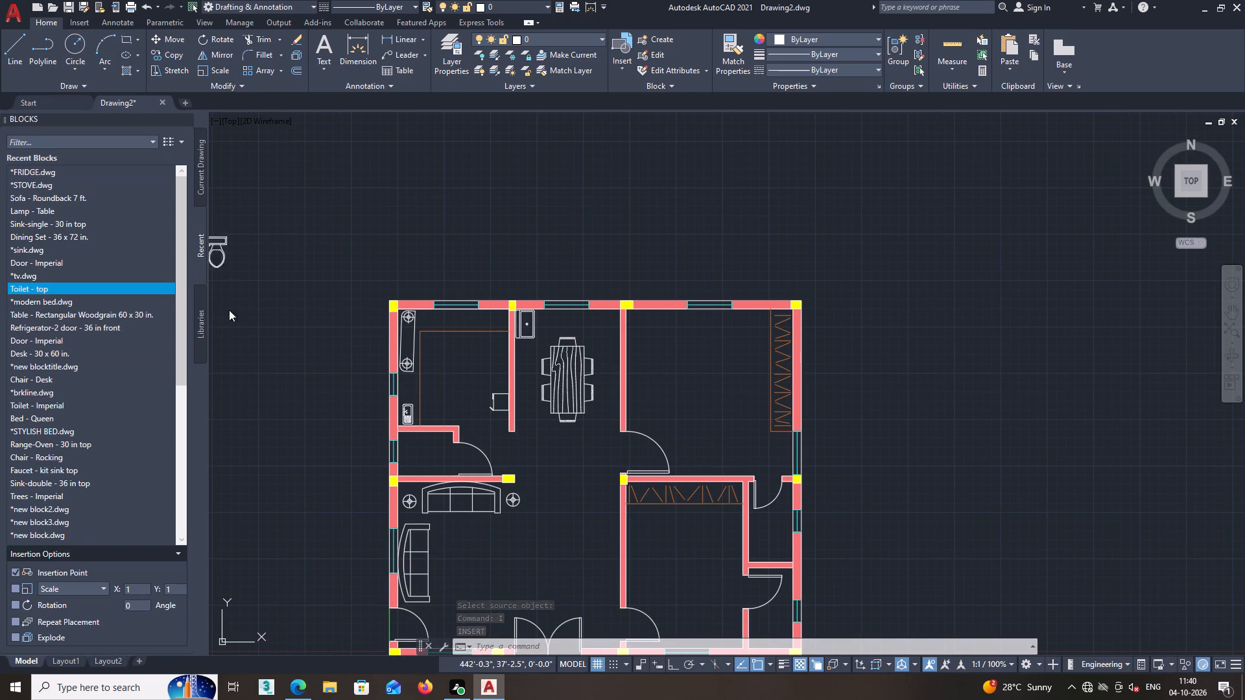
left_click(880, 396)
key("space")
Insert the "modern bed" block outside the plan, above and to the right of the toilet block.
middle_click_drag(835, 424, 827, 410)
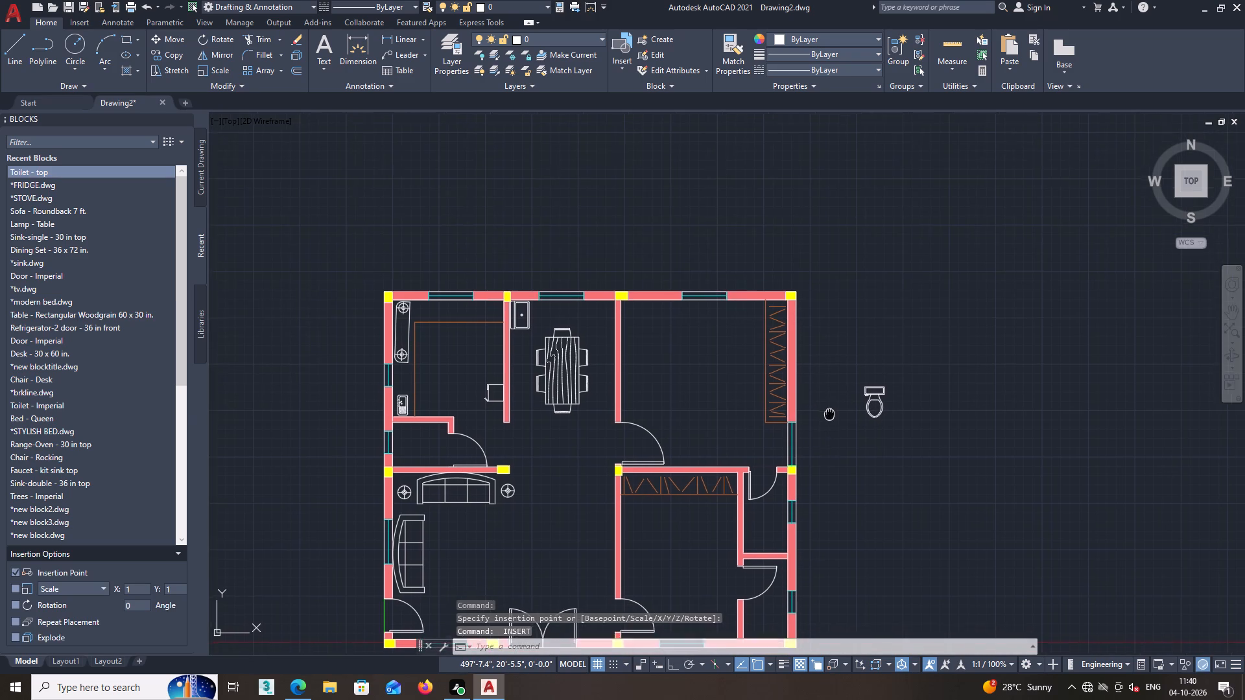
middle_click_drag(827, 410, 812, 402)
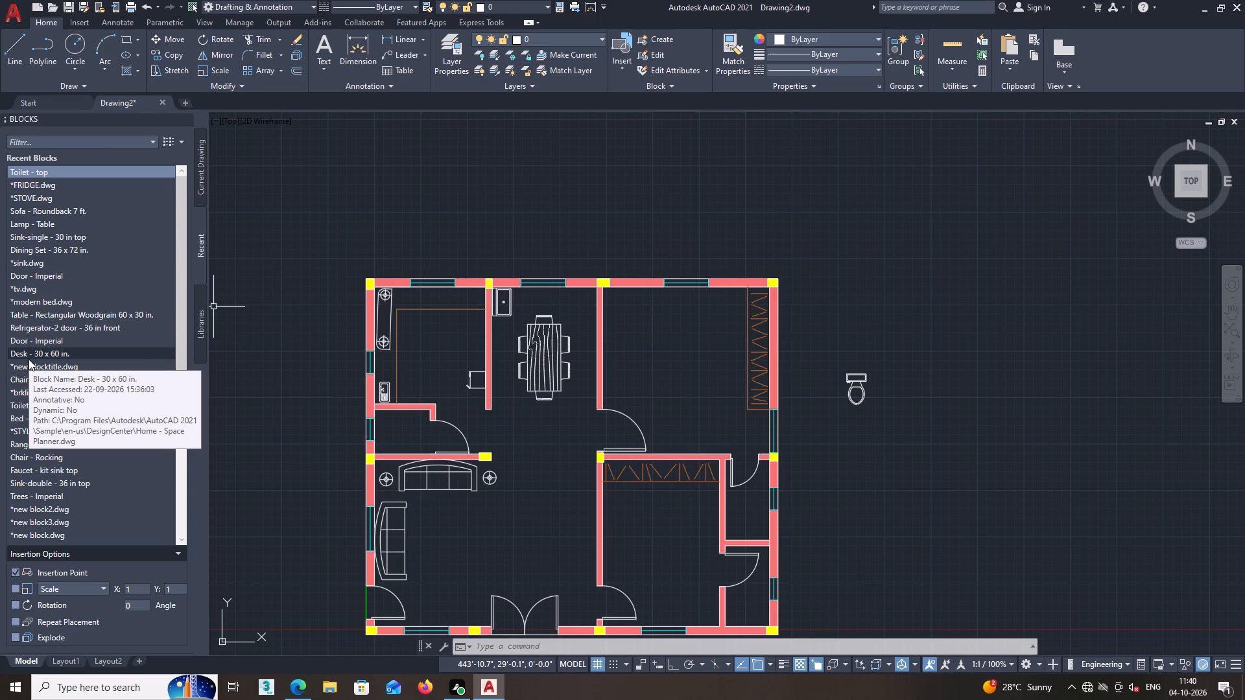
left_click(47, 298)
left_click(938, 316)
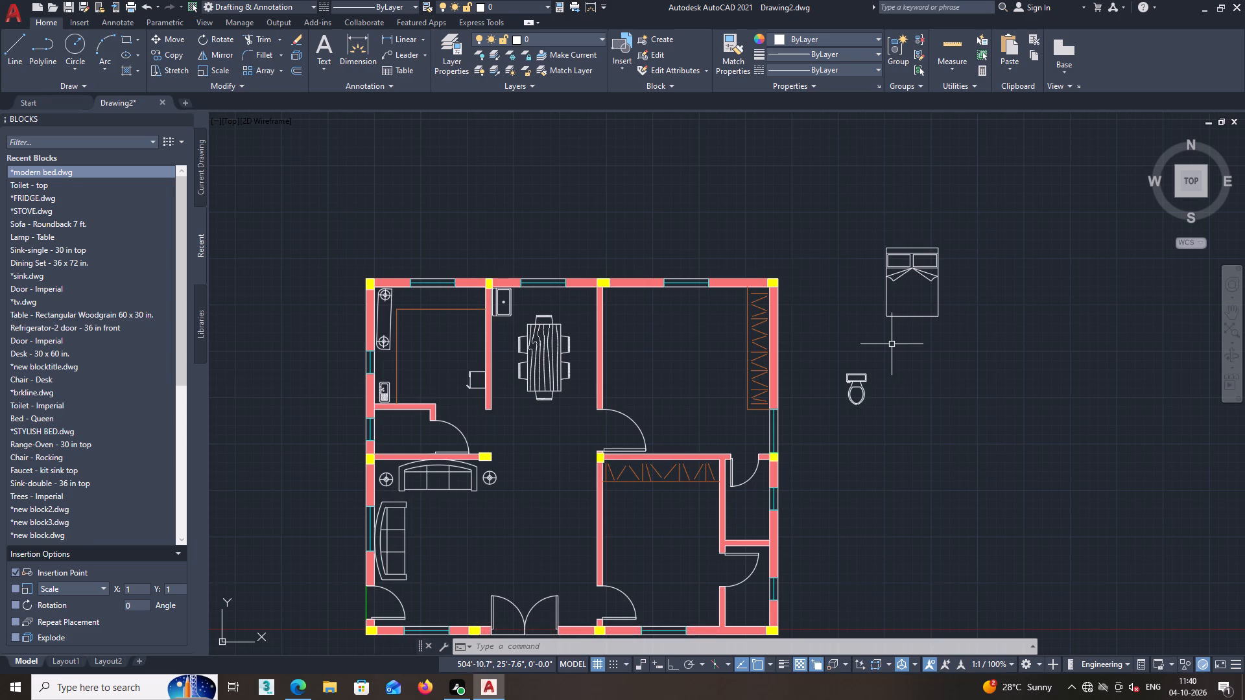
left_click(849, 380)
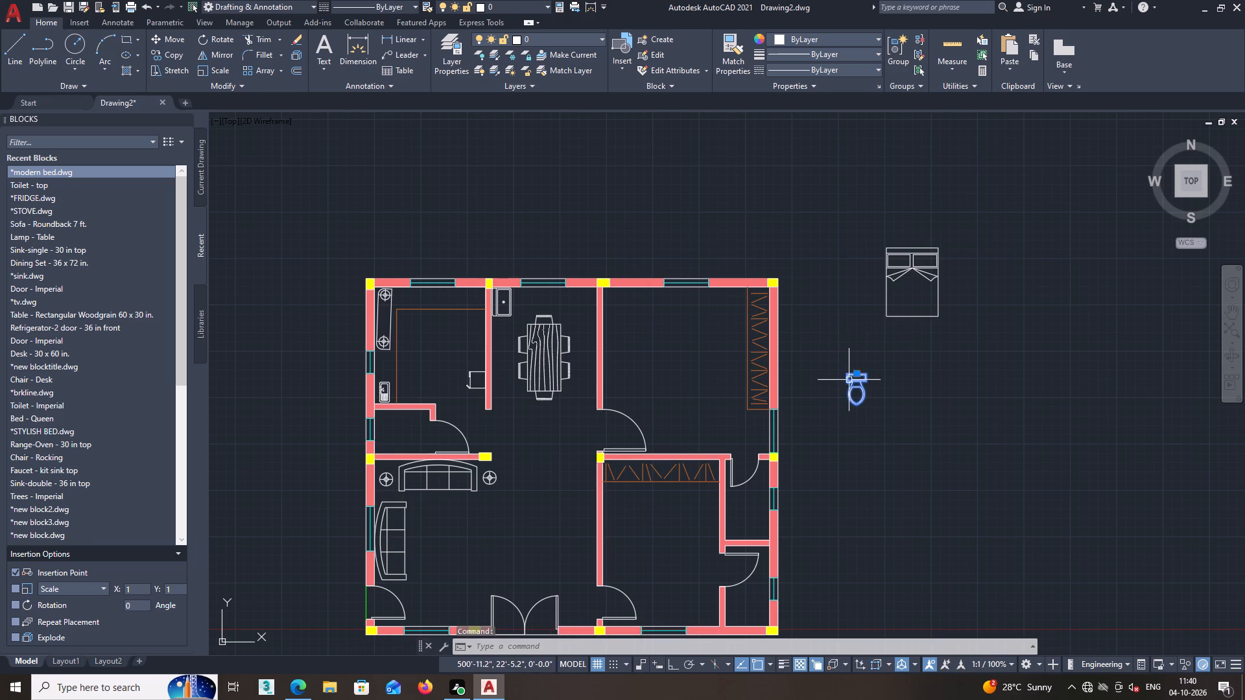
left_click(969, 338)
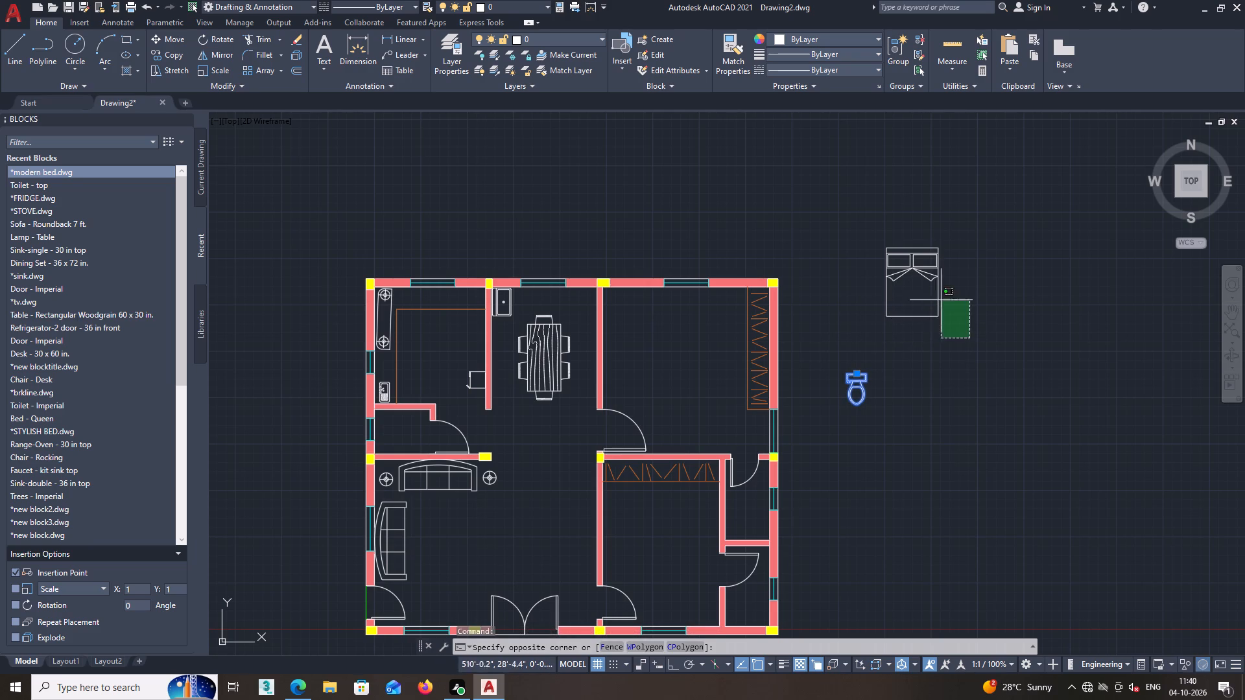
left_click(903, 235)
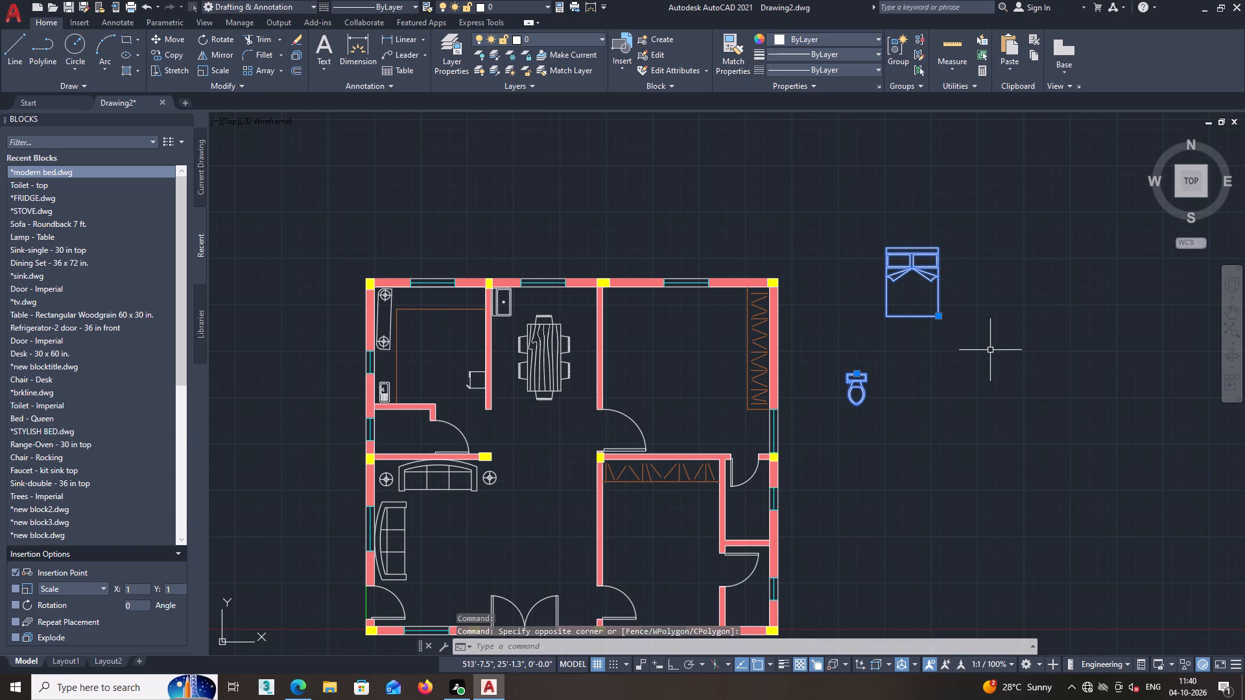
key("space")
Copy the bed from the midpoint of its head into the upper-right bedroom, centred against the wall below the window.
left_click(971, 320)
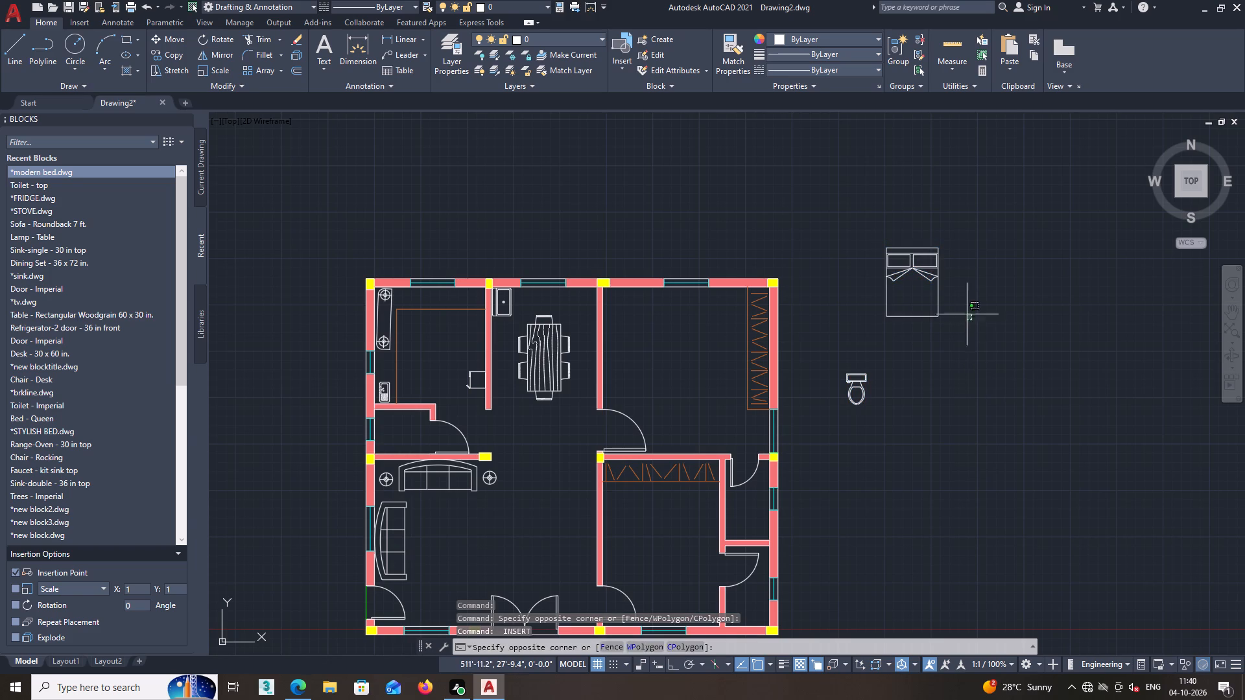
left_click(876, 208)
right_click(883, 200)
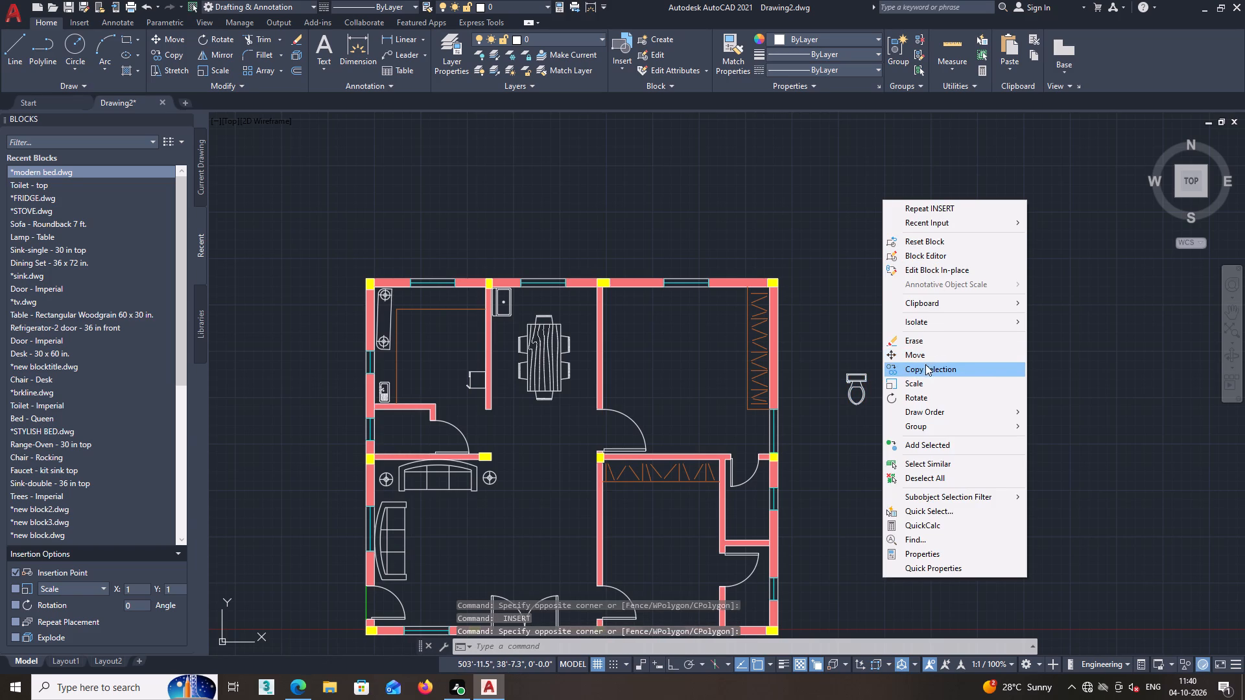
left_click(925, 365)
left_click(914, 248)
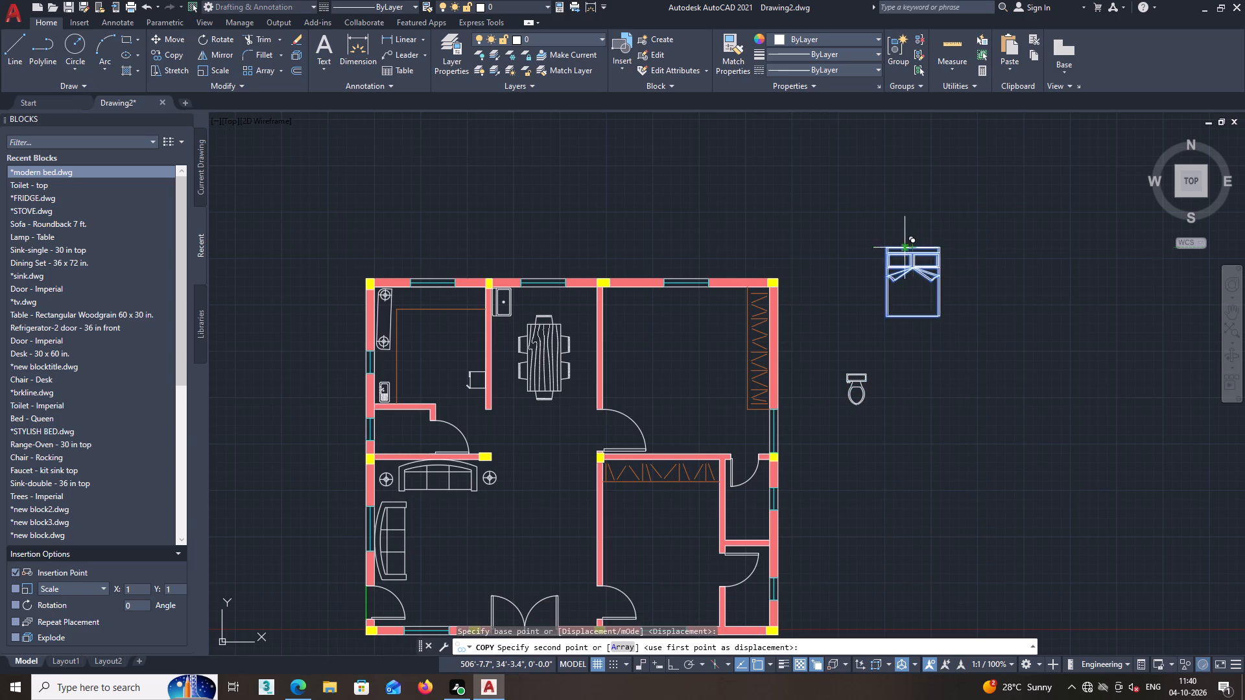
scroll(682, 291, "up", 4)
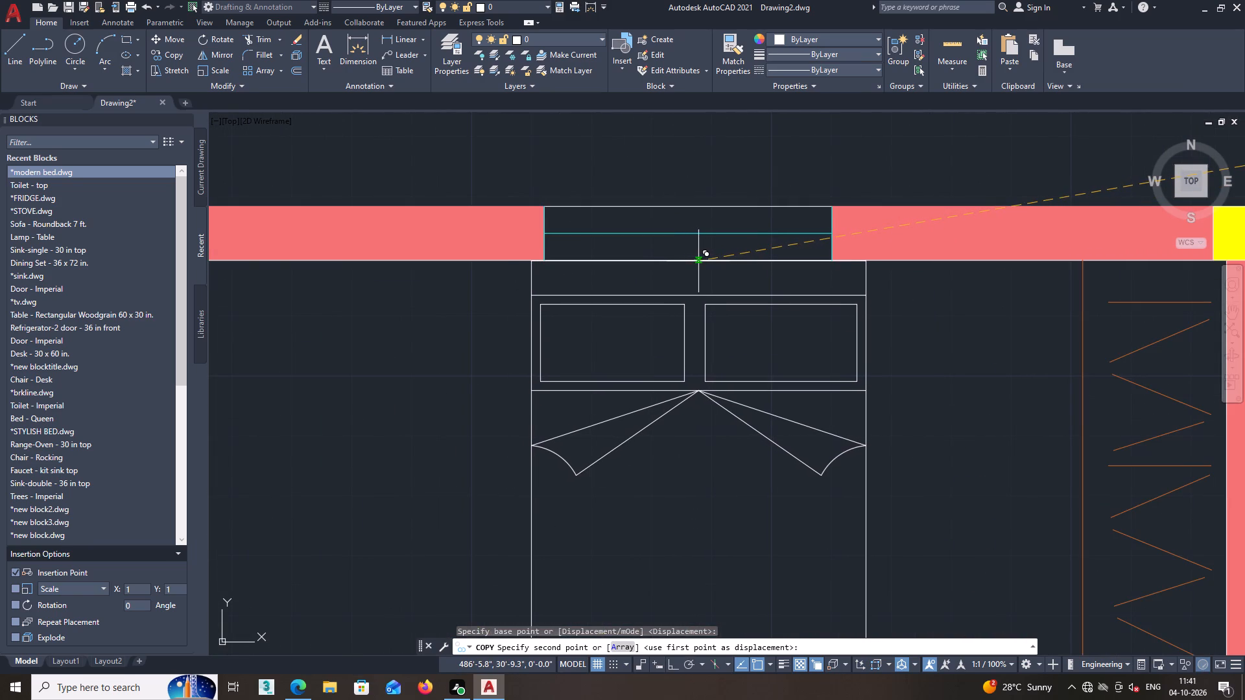
left_click(698, 261)
key("space")
Rotate the bed outside the plan by 90° about the midpoint of its head, with Ortho on.
scroll(737, 293, "down", 4)
middle_click_drag(790, 362, 792, 352)
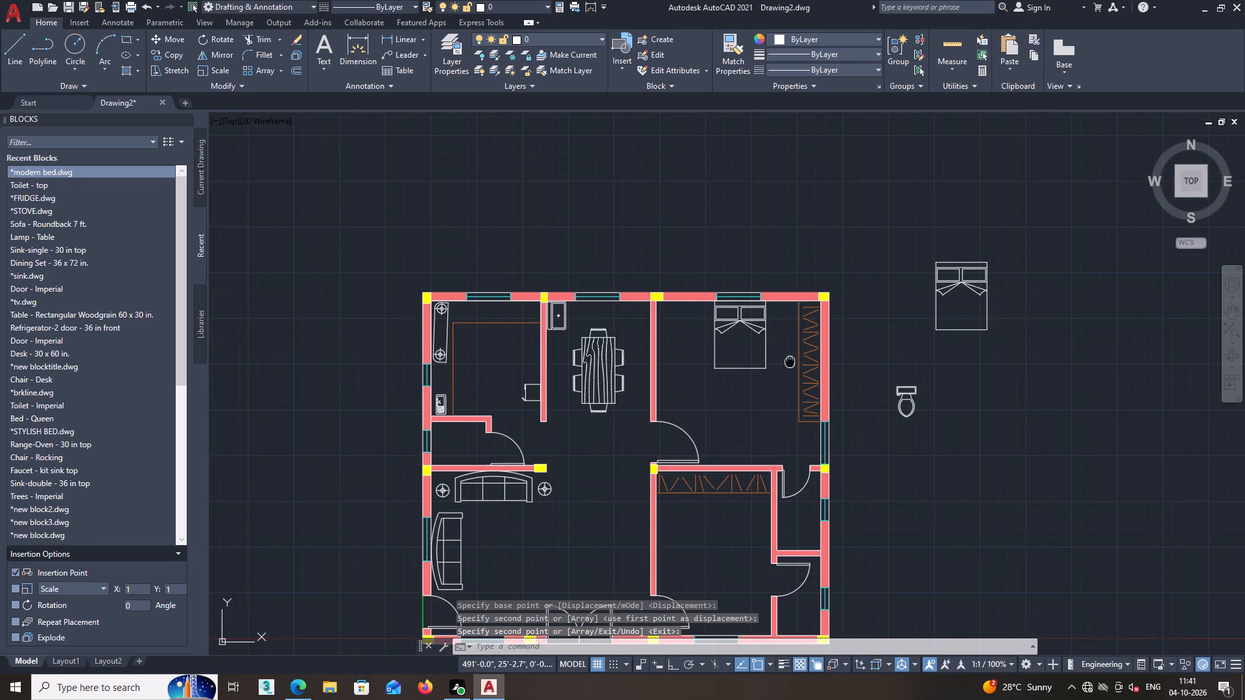
middle_click_drag(792, 352, 800, 296)
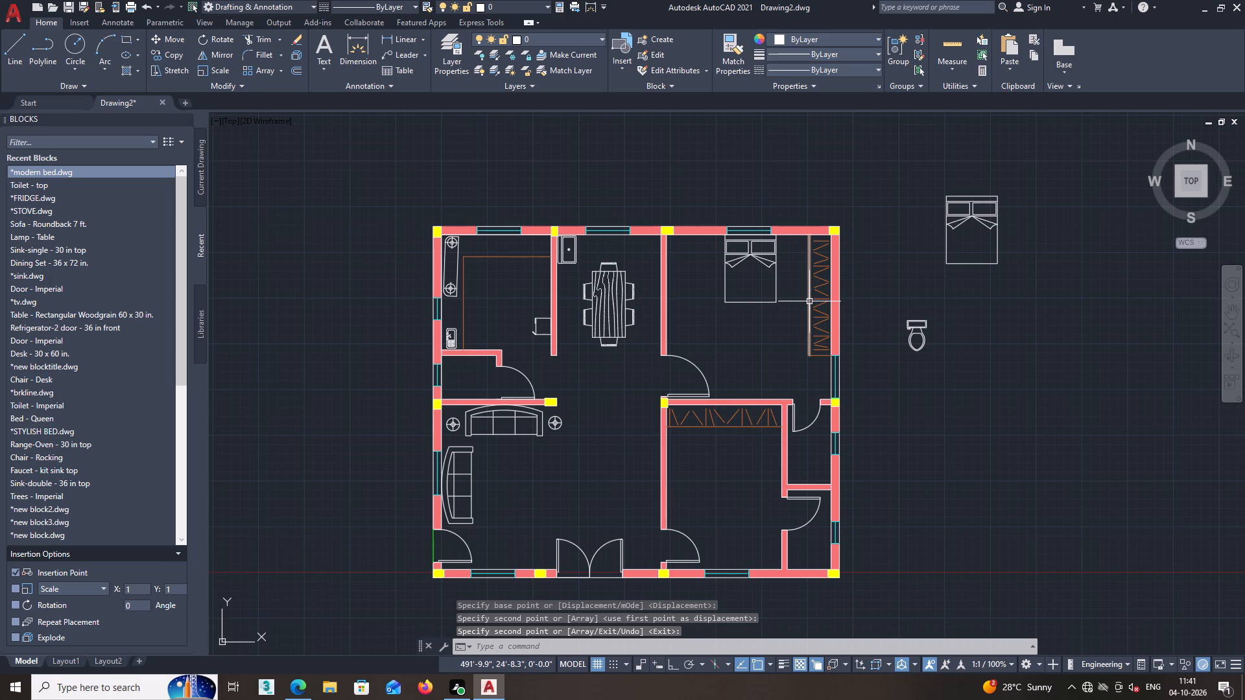
scroll(889, 309, "up", 2)
middle_click_drag(982, 298, 899, 316)
middle_click(911, 310)
scroll(911, 310, "down", 2)
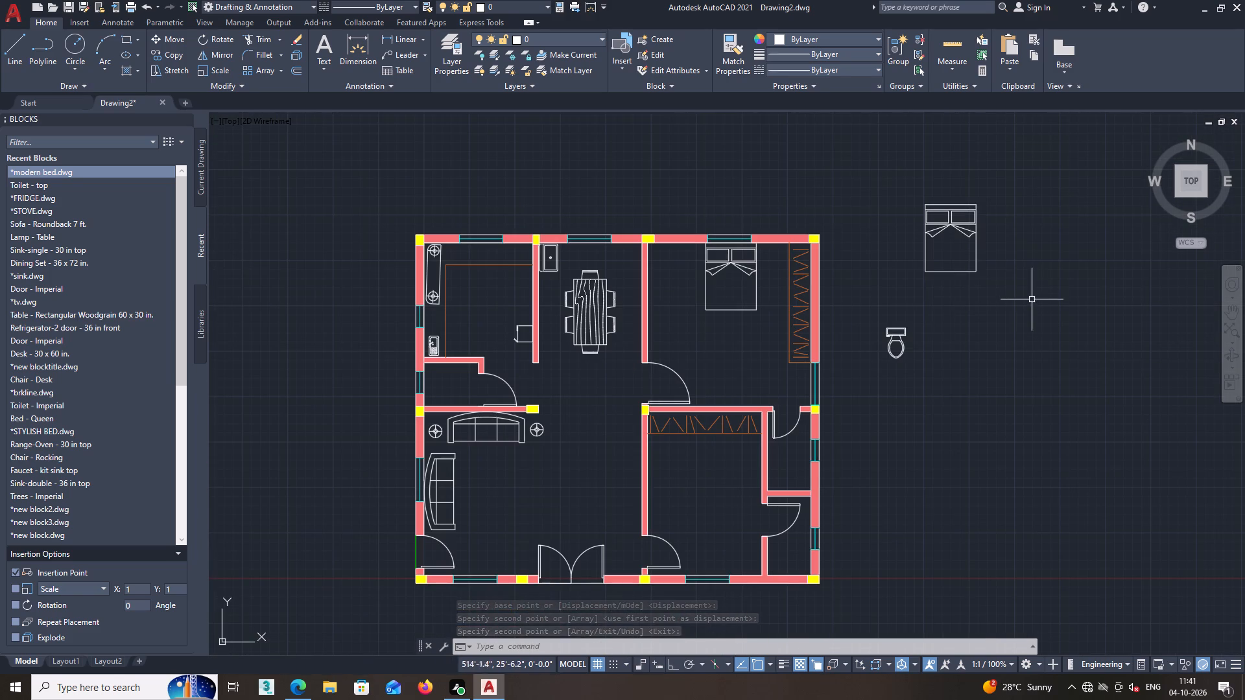
left_click(1032, 299)
left_click(918, 162)
right_click(923, 161)
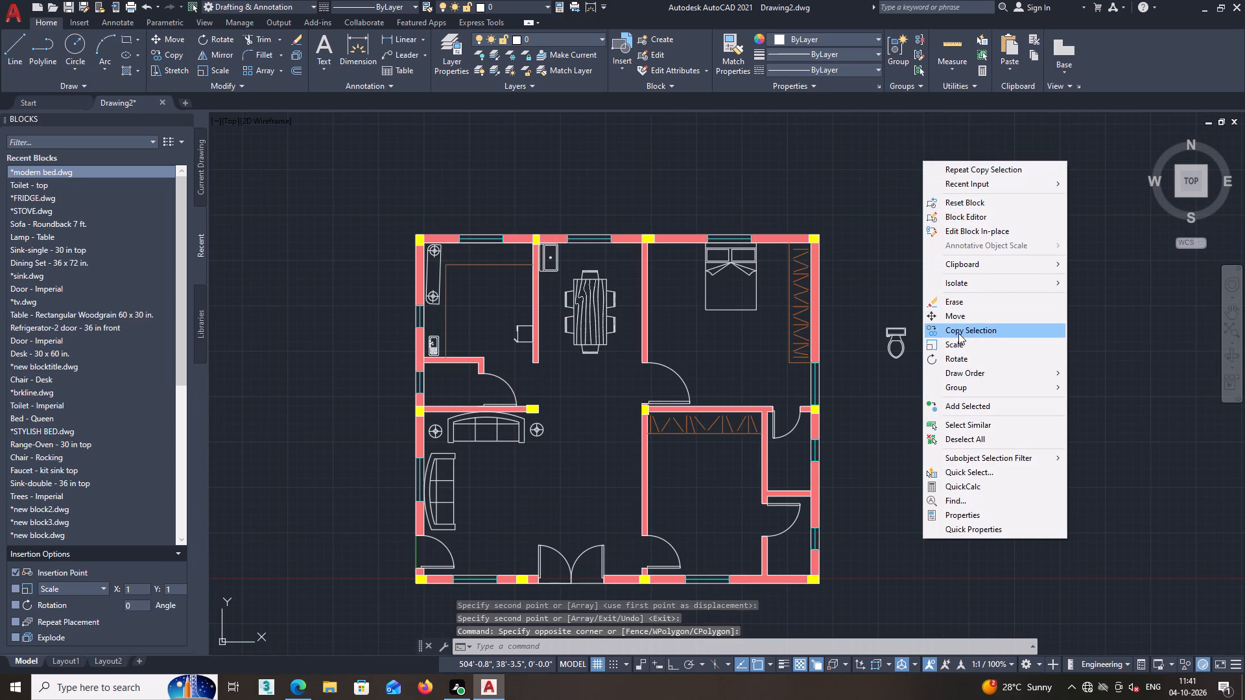
left_click(956, 356)
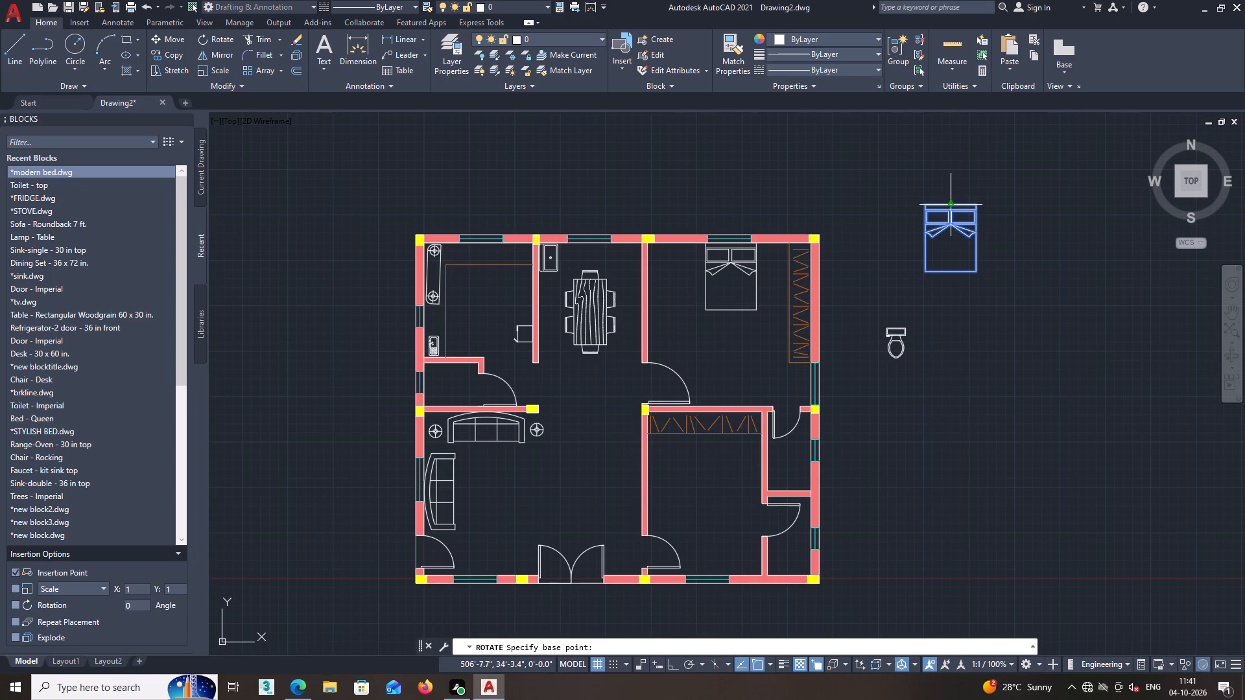
left_click(949, 205)
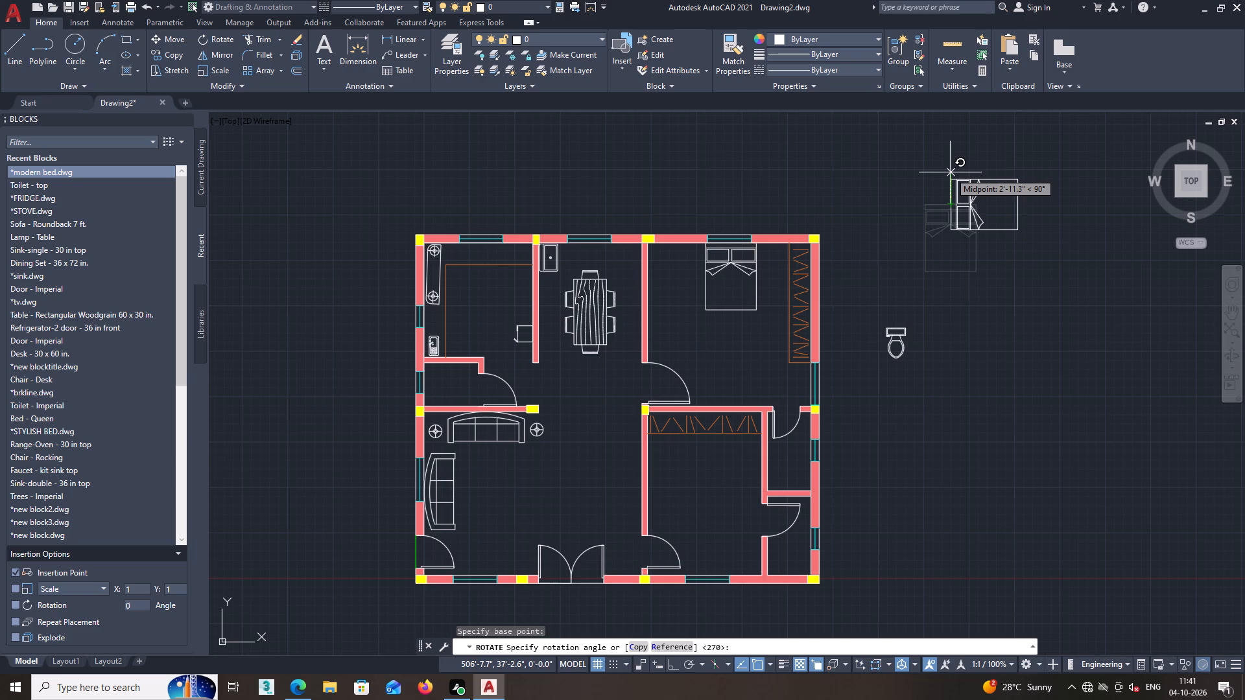
key("F8")
left_click(950, 172)
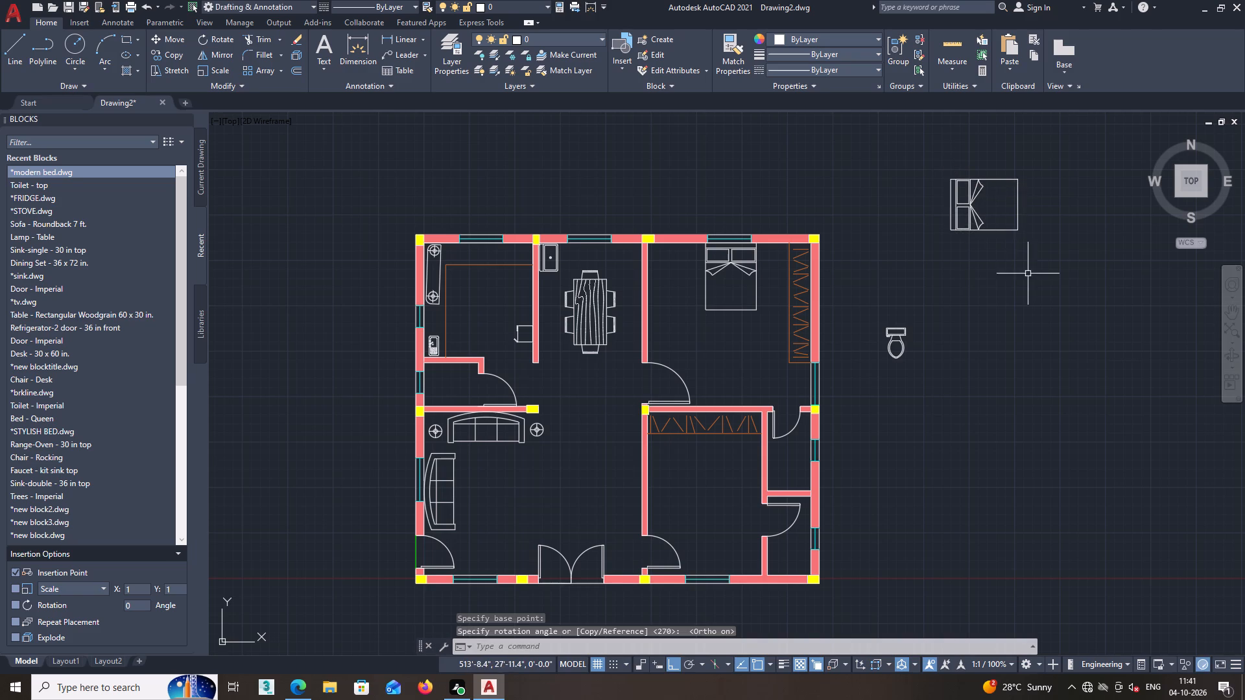
Copy the rotated bed from the midpoint of its head onto the left wall of the lower-right bedroom, below the wardrobe, with Ortho off.
left_click(1028, 274)
left_click(955, 164)
right_click(958, 157)
left_click(1001, 326)
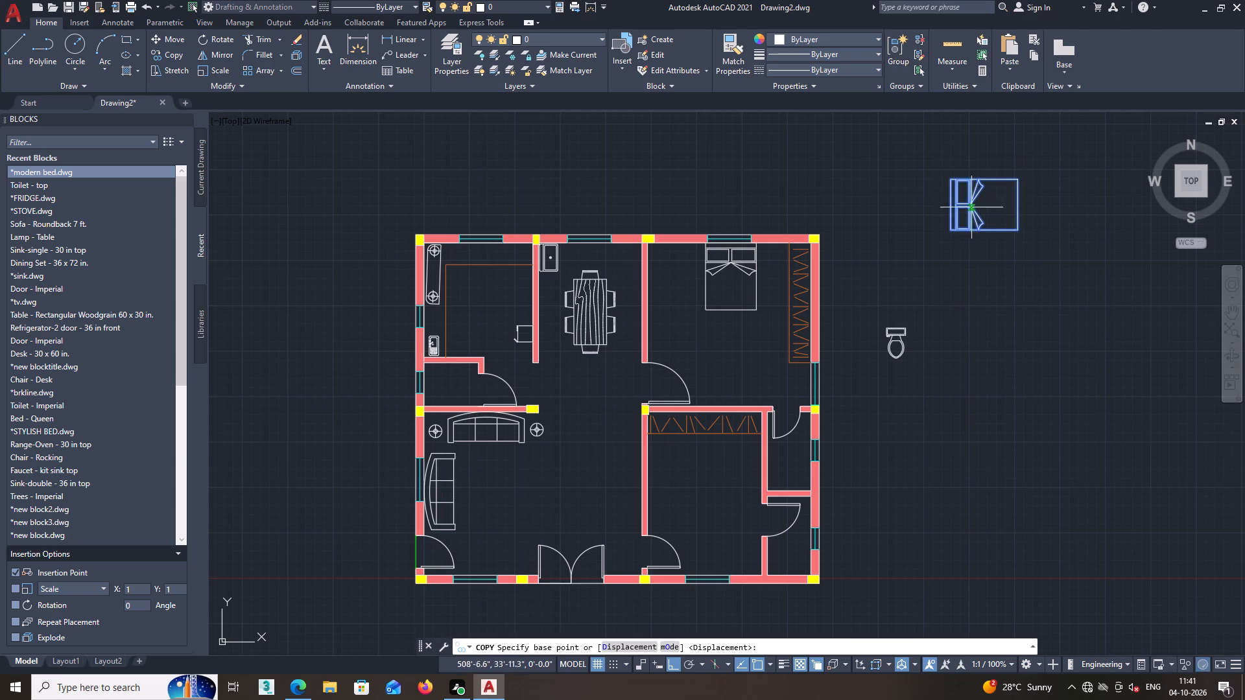
left_click(950, 207)
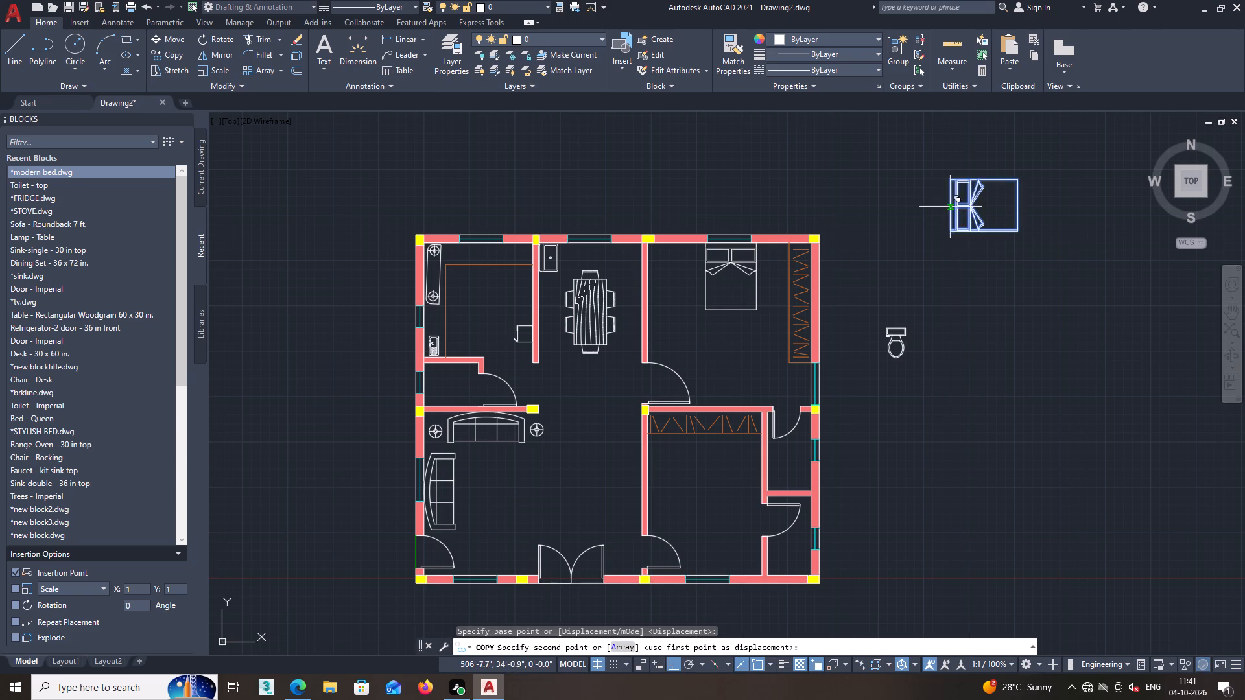
key("F8")
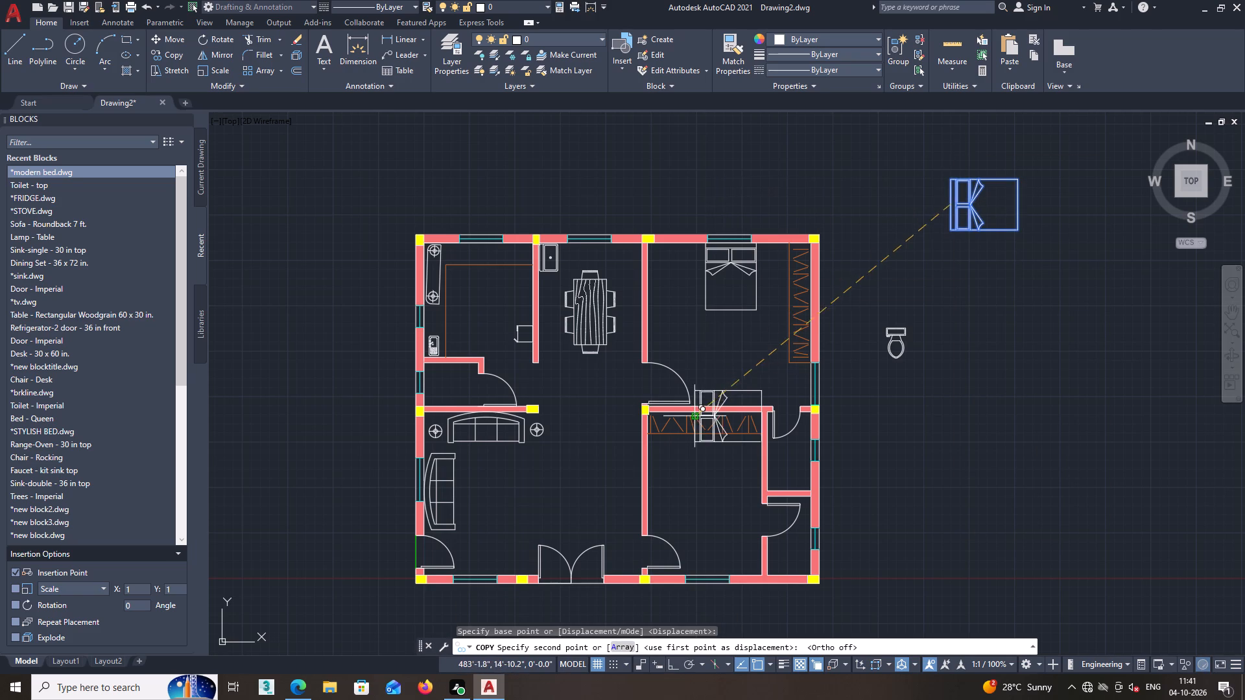
middle_click_drag(694, 417, 733, 342)
middle_click_drag(713, 393, 730, 345)
scroll(717, 349, "up", 1)
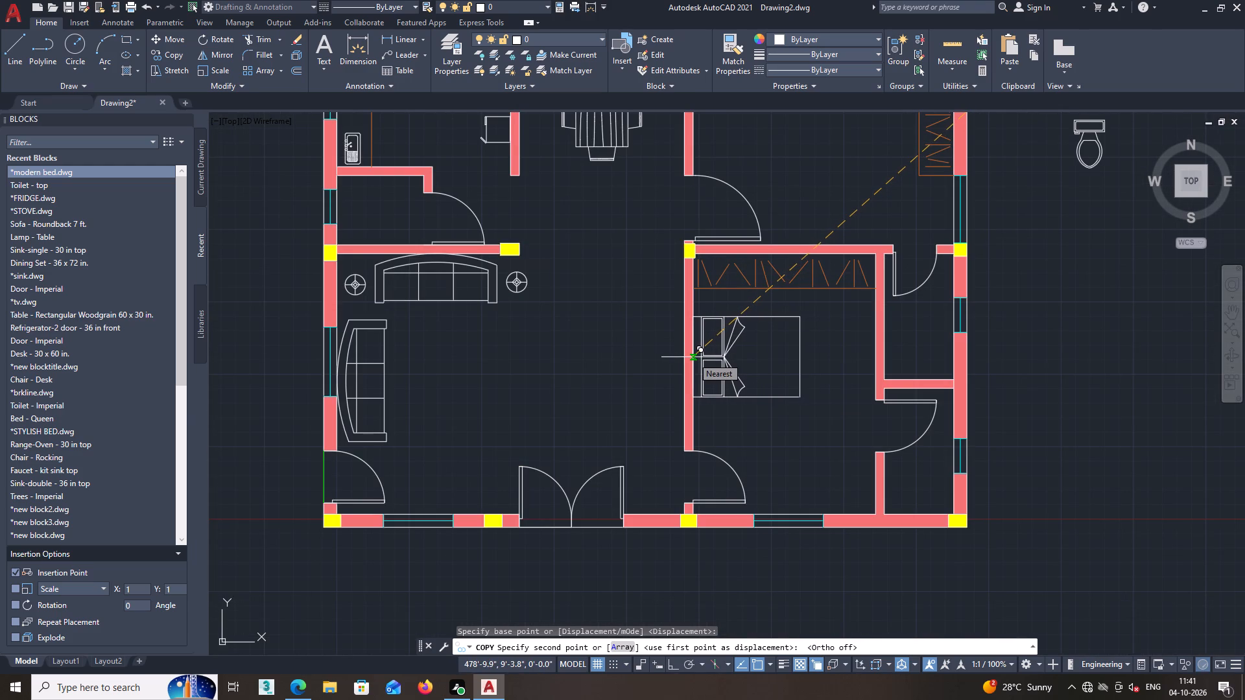
left_click(693, 355)
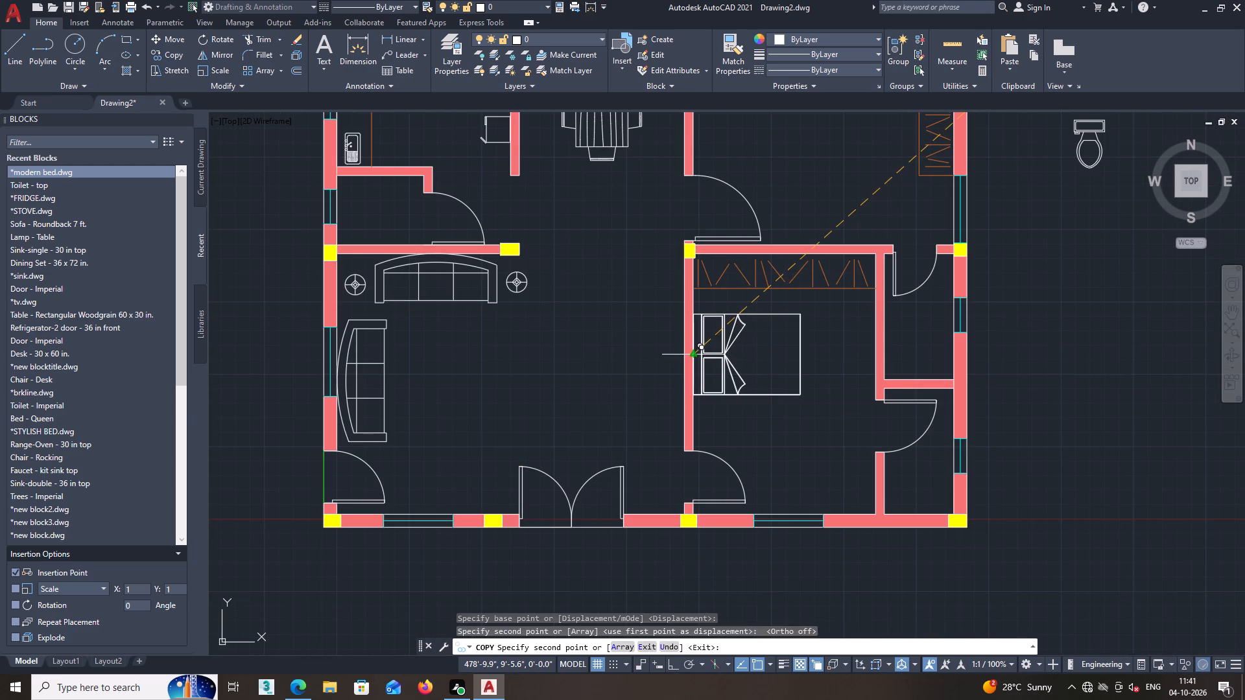
key("space")
Rotate the toilet outside the plan by 180° about the midpoint of its tank's back edge, with Ortho on.
scroll(812, 325, "down", 2)
middle_click_drag(945, 311, 933, 346)
scroll(927, 338, "up", 1)
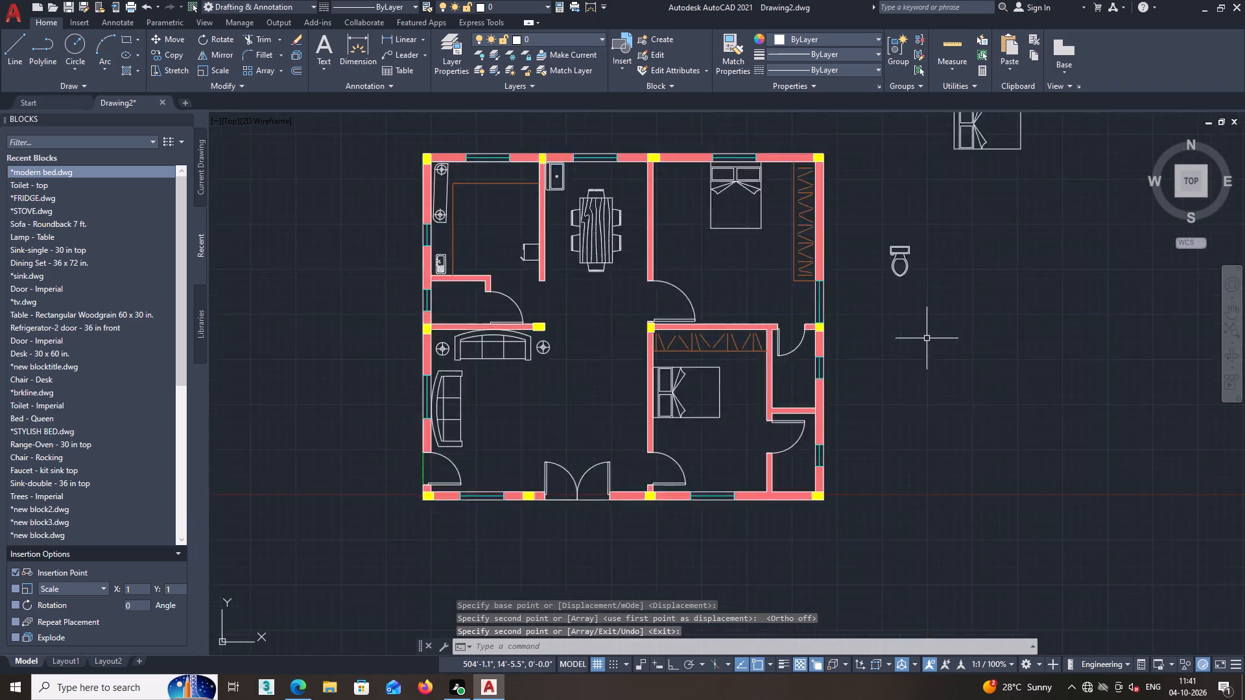
scroll(927, 338, "up", 1)
left_click(914, 259)
left_click(868, 176)
right_click(898, 158)
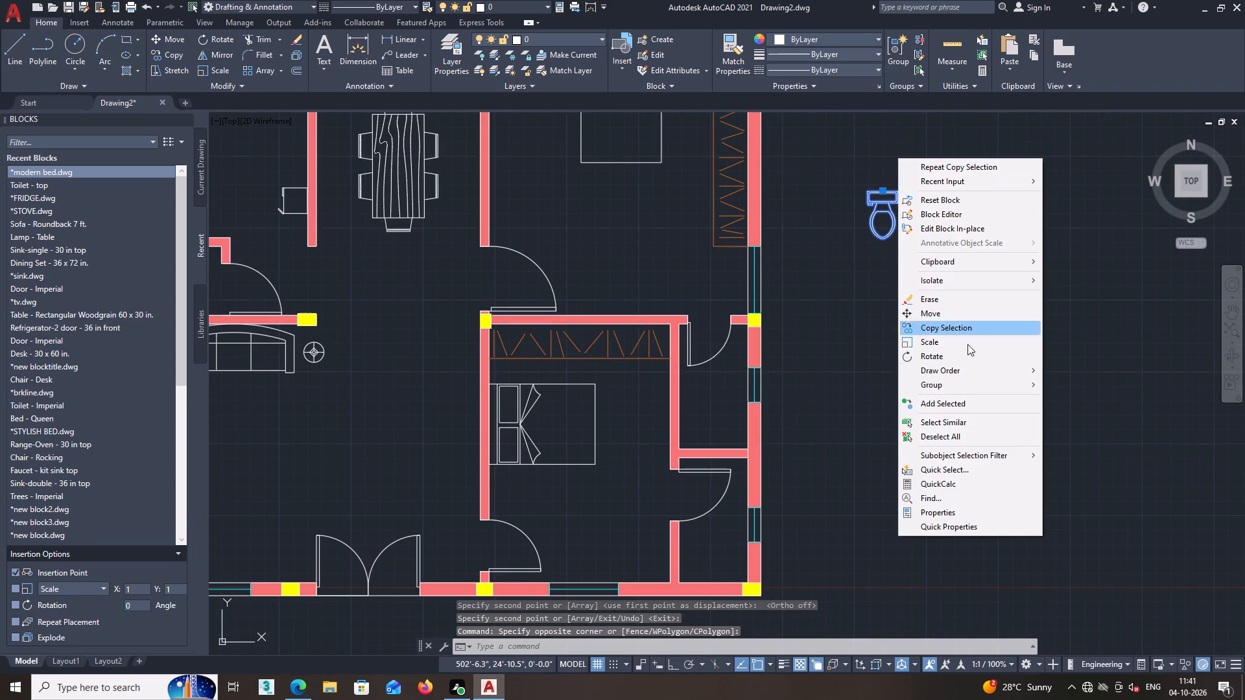
left_click(952, 358)
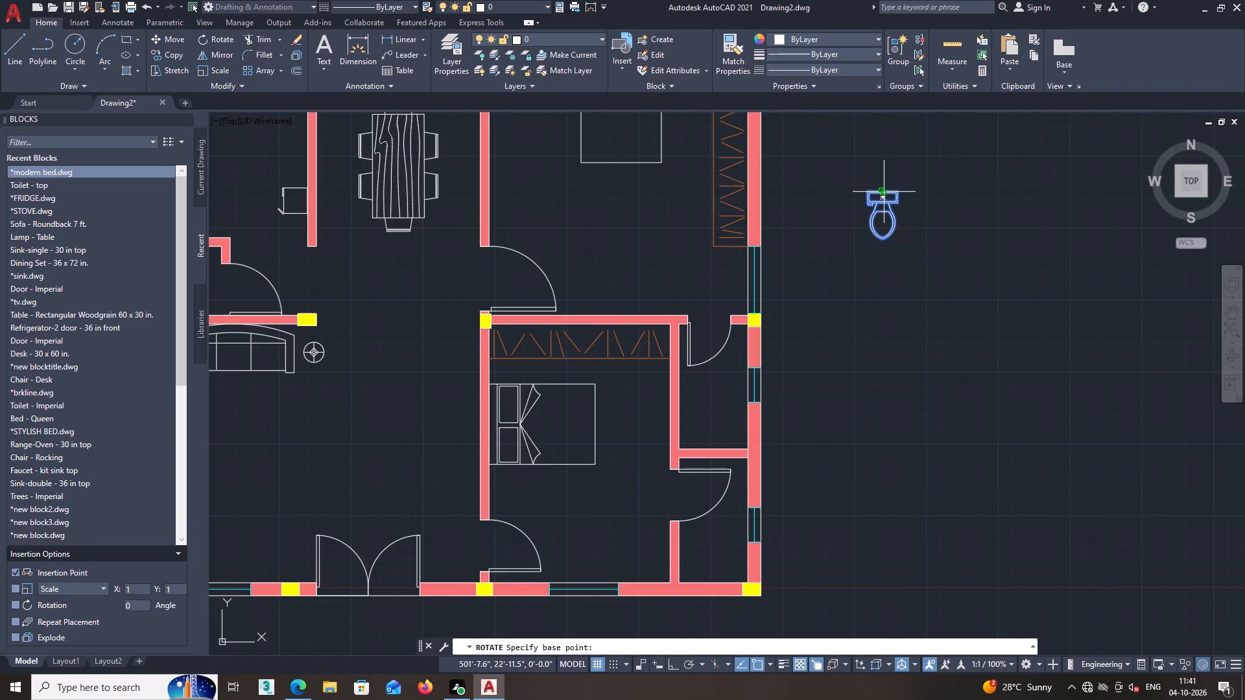
left_click(883, 197)
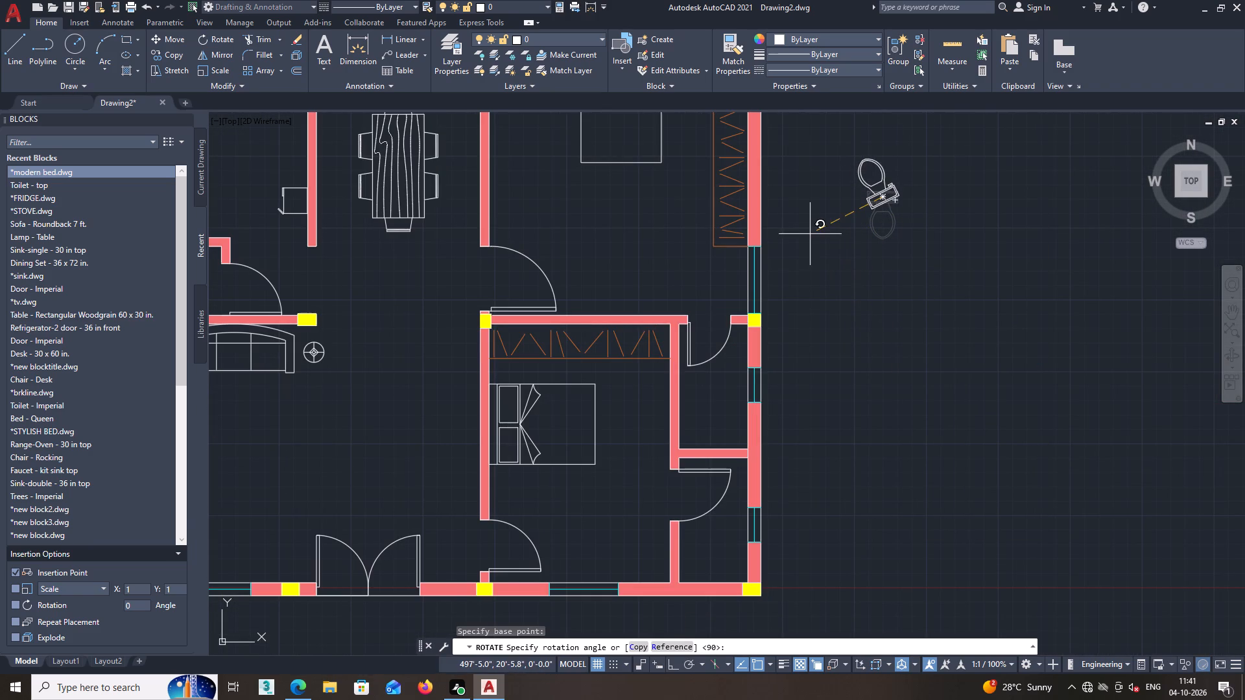
key("F8")
left_click(798, 227)
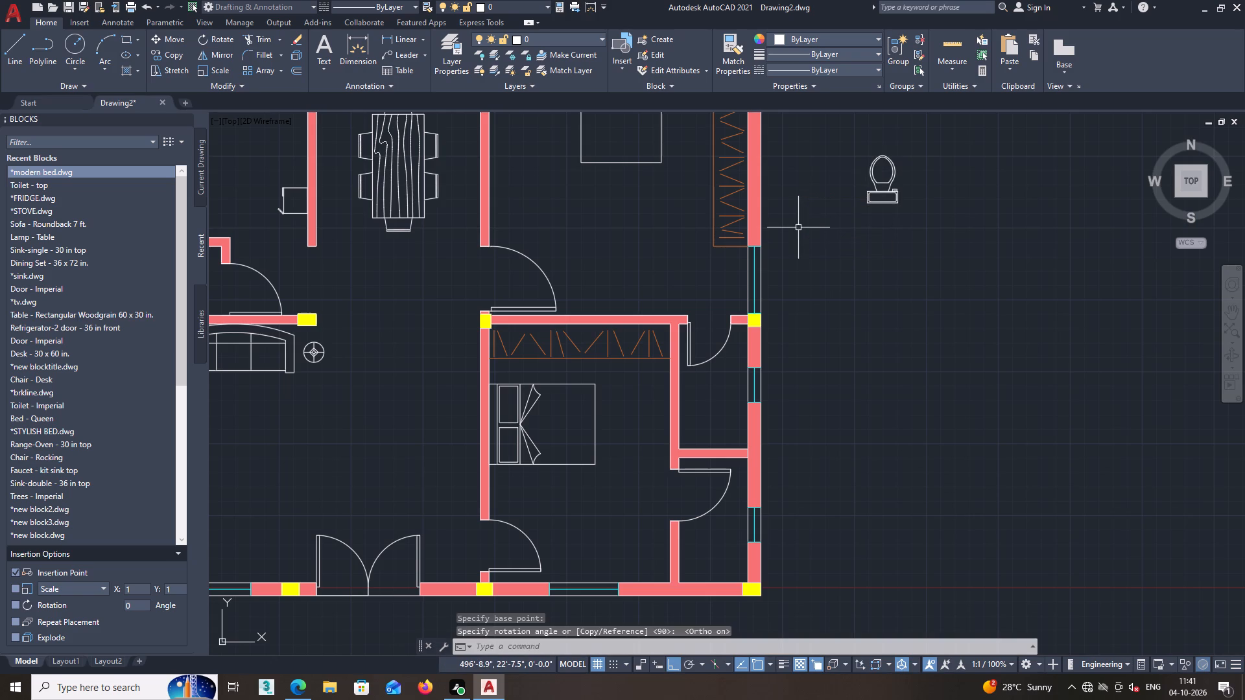
Move the toilet by the midpoint of its tank's back edge onto the bottom wall of the lower-right bathroom, with Ortho off.
left_click(932, 235)
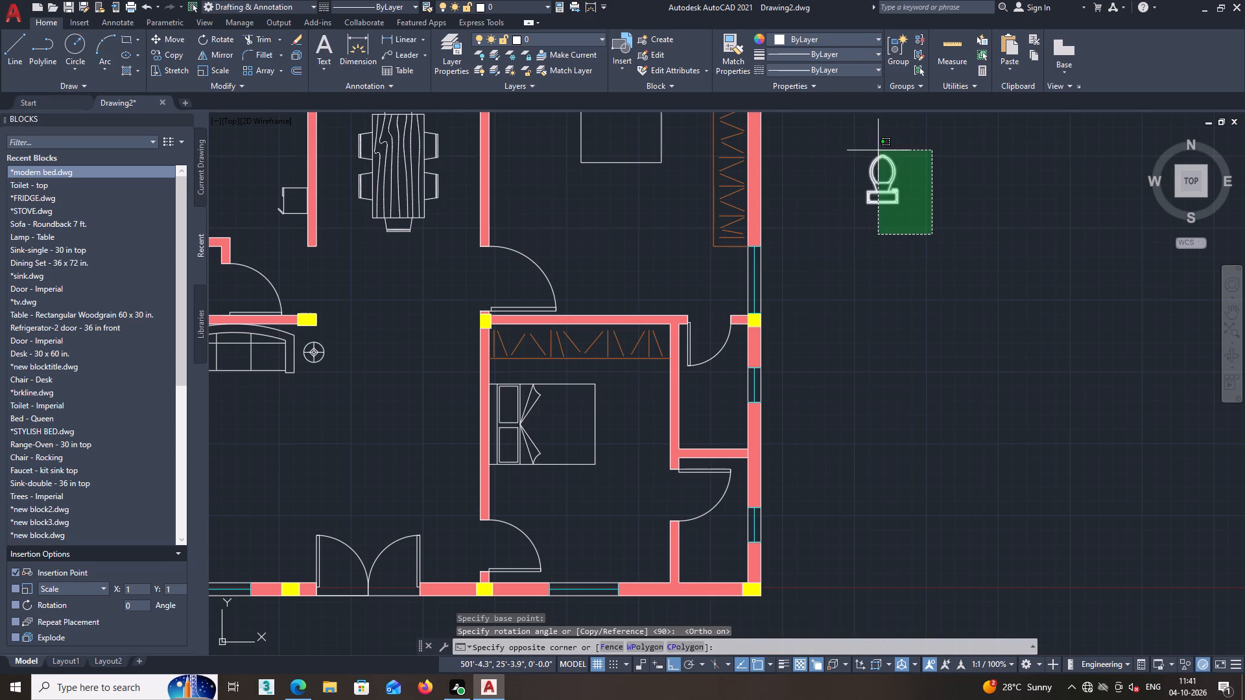
left_click(867, 137)
right_click(931, 137)
left_click(973, 286)
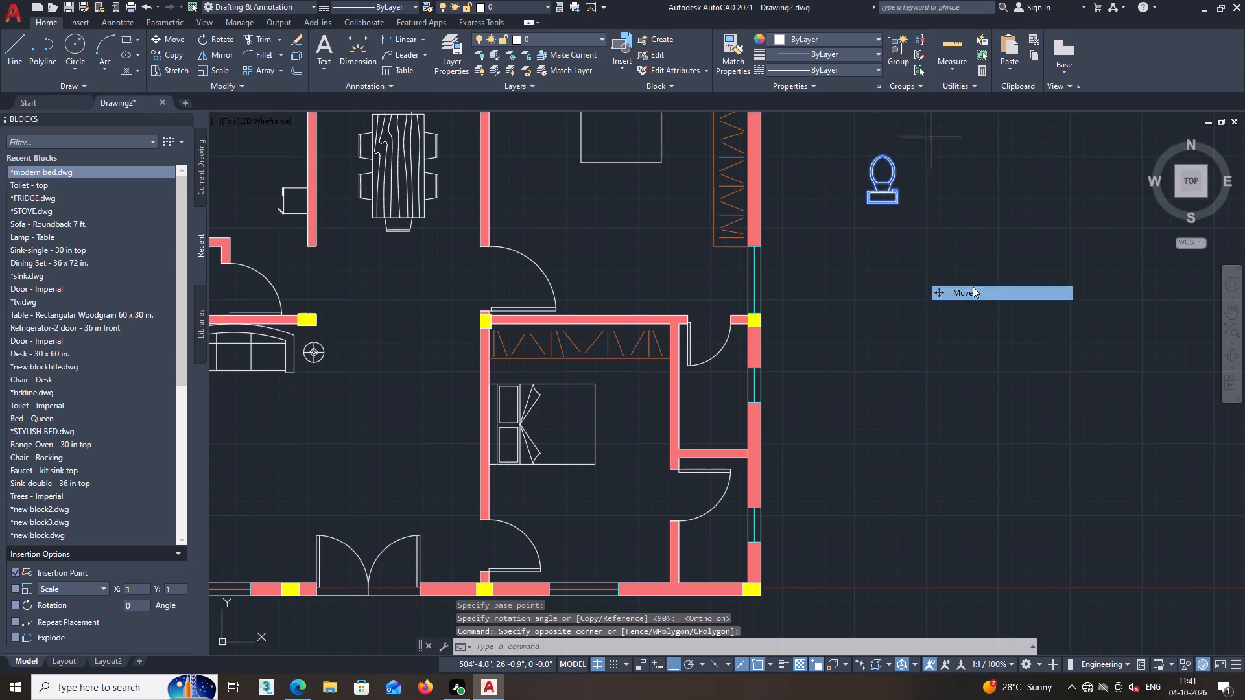
left_click(883, 202)
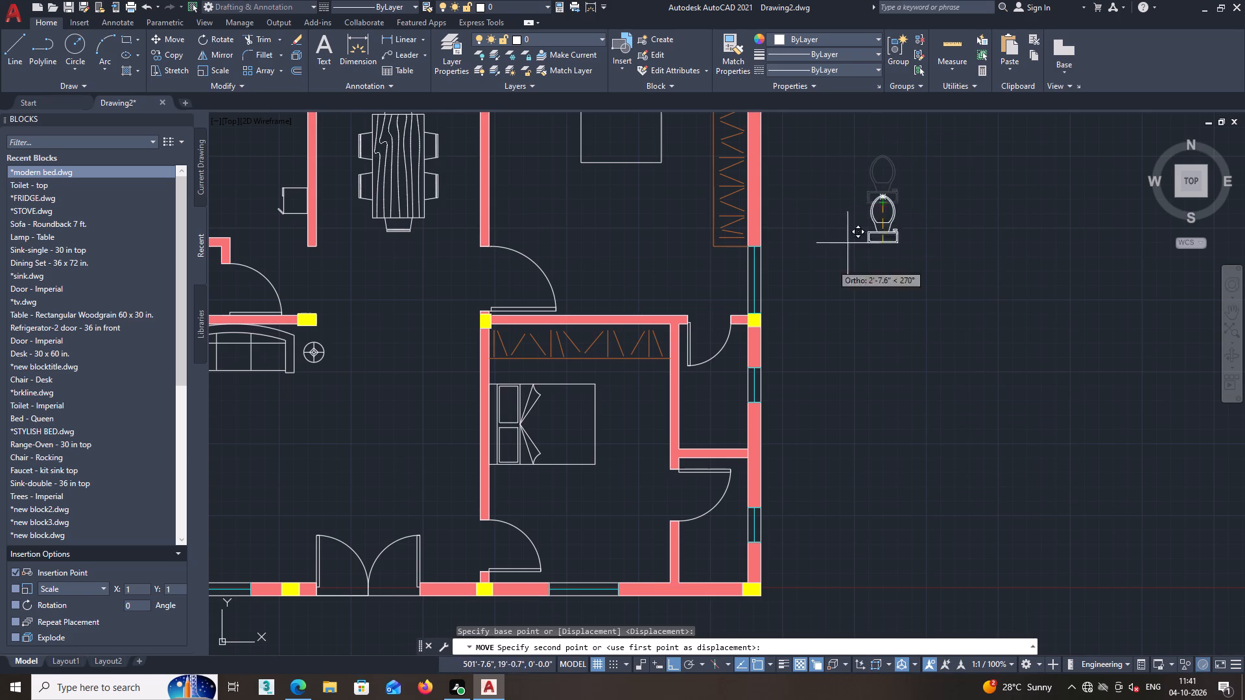
key("F8")
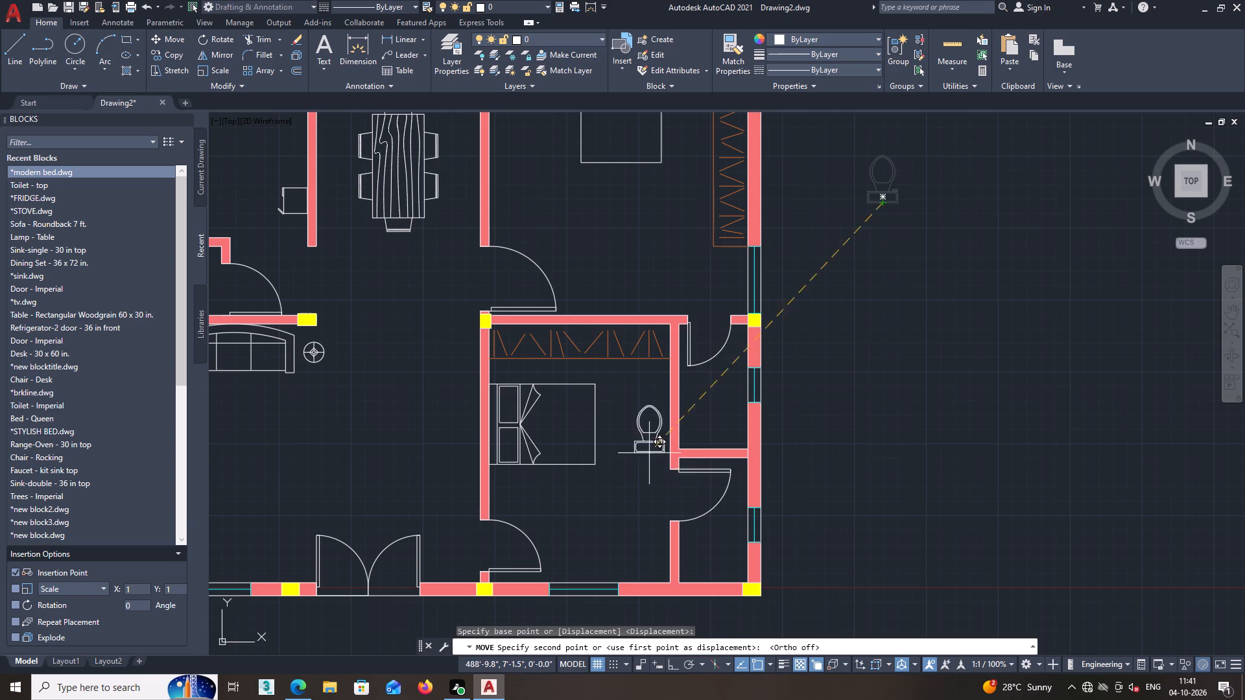
middle_click_drag(699, 507, 723, 439)
middle_click_drag(753, 500, 770, 436)
scroll(771, 446, "up", 2)
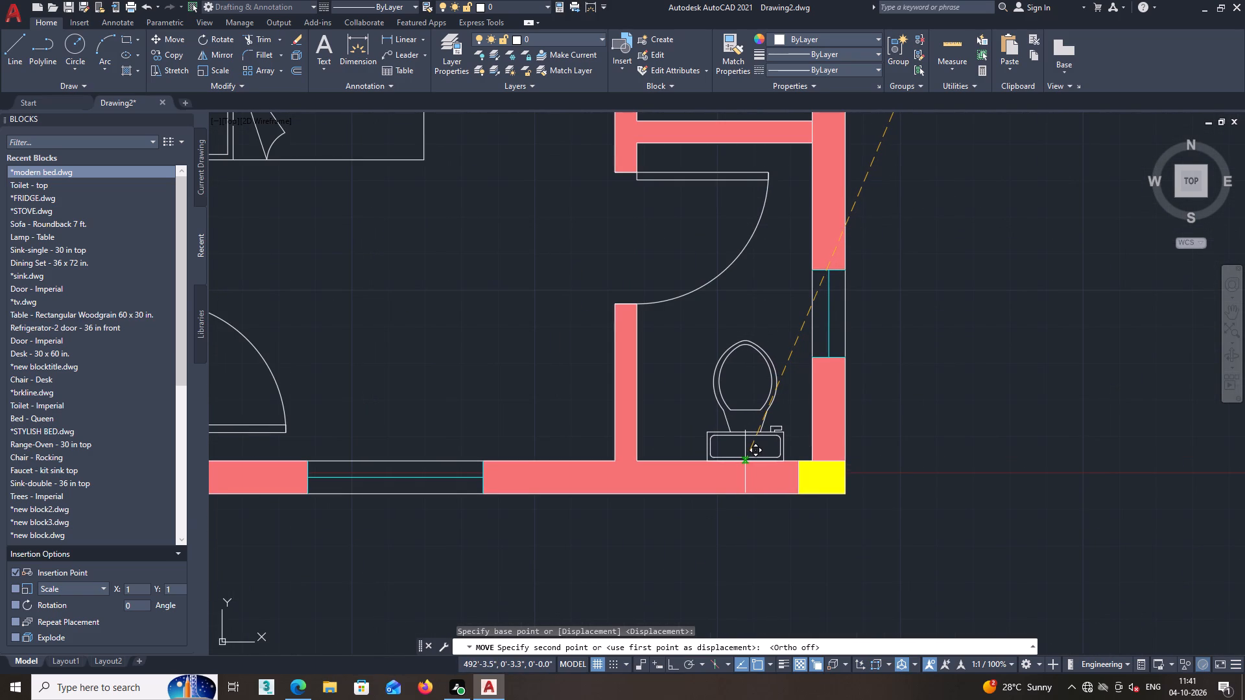
left_click(745, 461)
key("space")
scroll(898, 418, "down", 2)
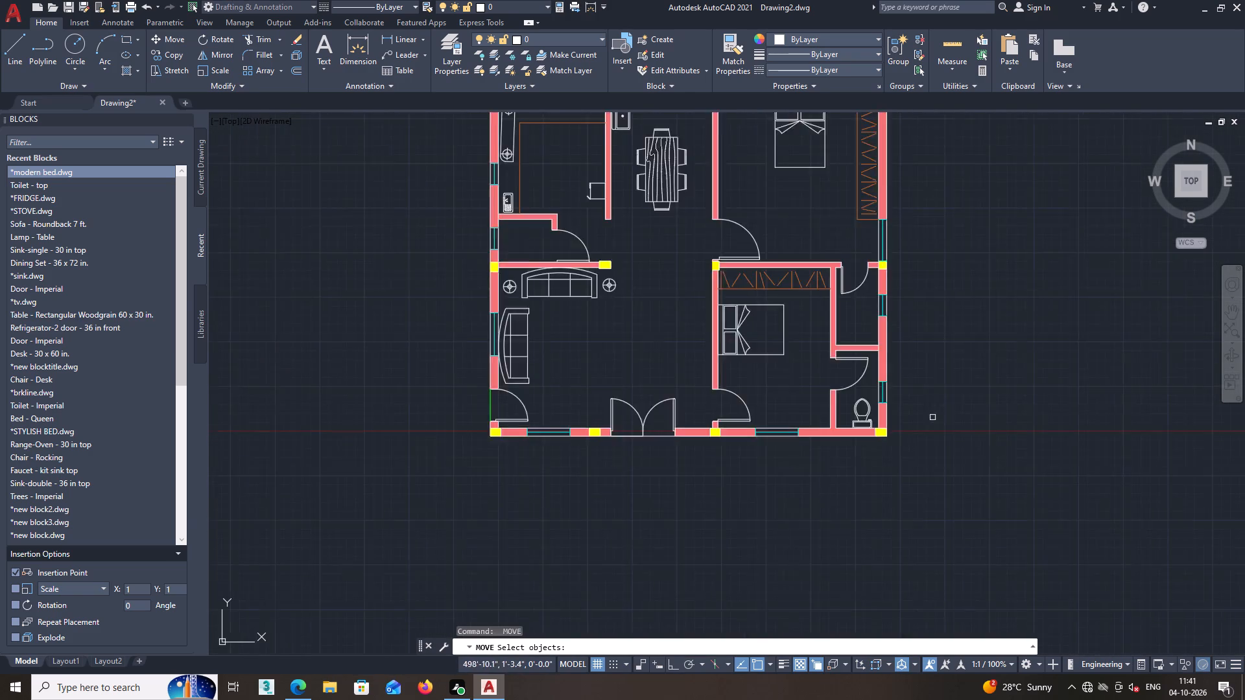
scroll(932, 417, "down", 2)
middle_click_drag(988, 377, 977, 417)
key("space")
Delete the leftover bed block outside the floor plan.
left_click_drag(1076, 297, 1073, 290)
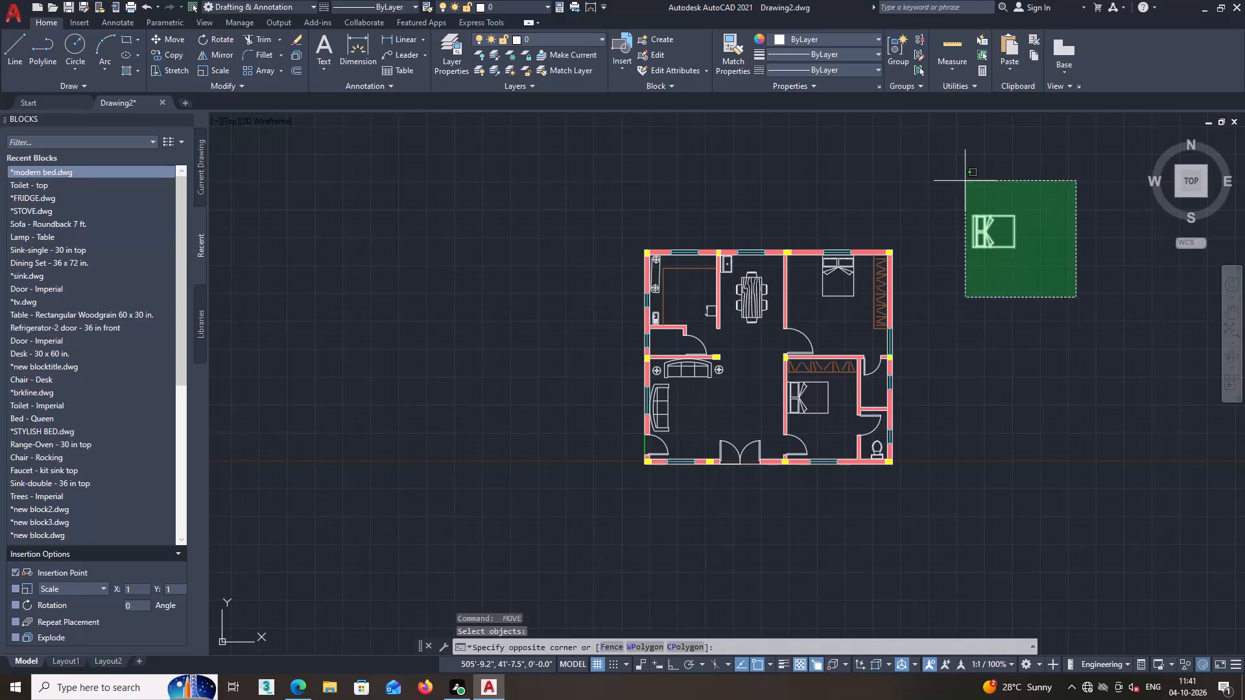
left_click(964, 181)
key("Delete")
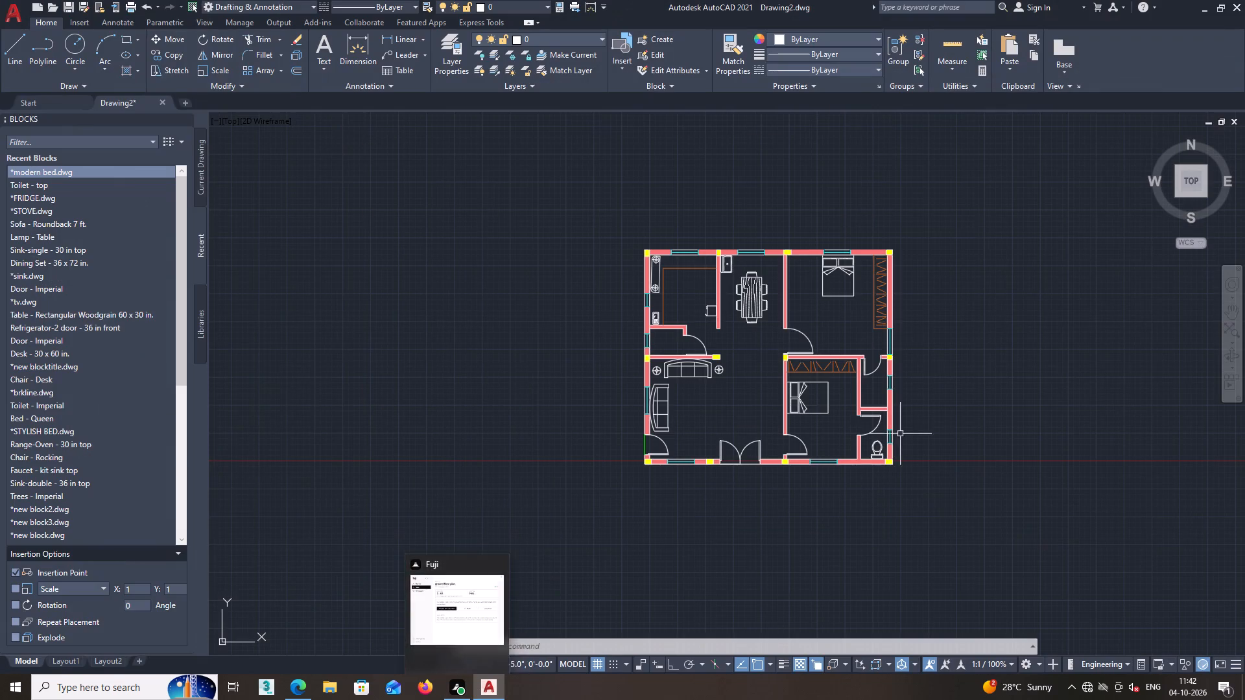
Match the properties of a wardrobe detail line onto the bed in the upper-right bedroom.
scroll(705, 285, "up", 2)
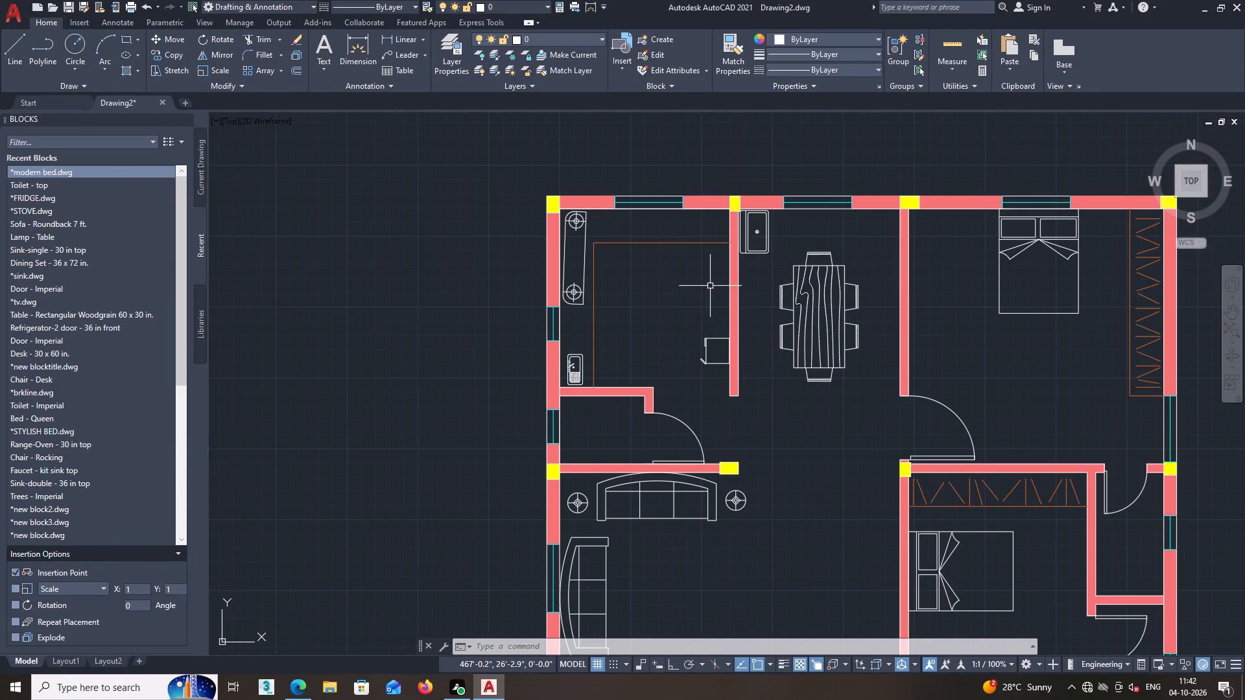
scroll(721, 282, "down", 2)
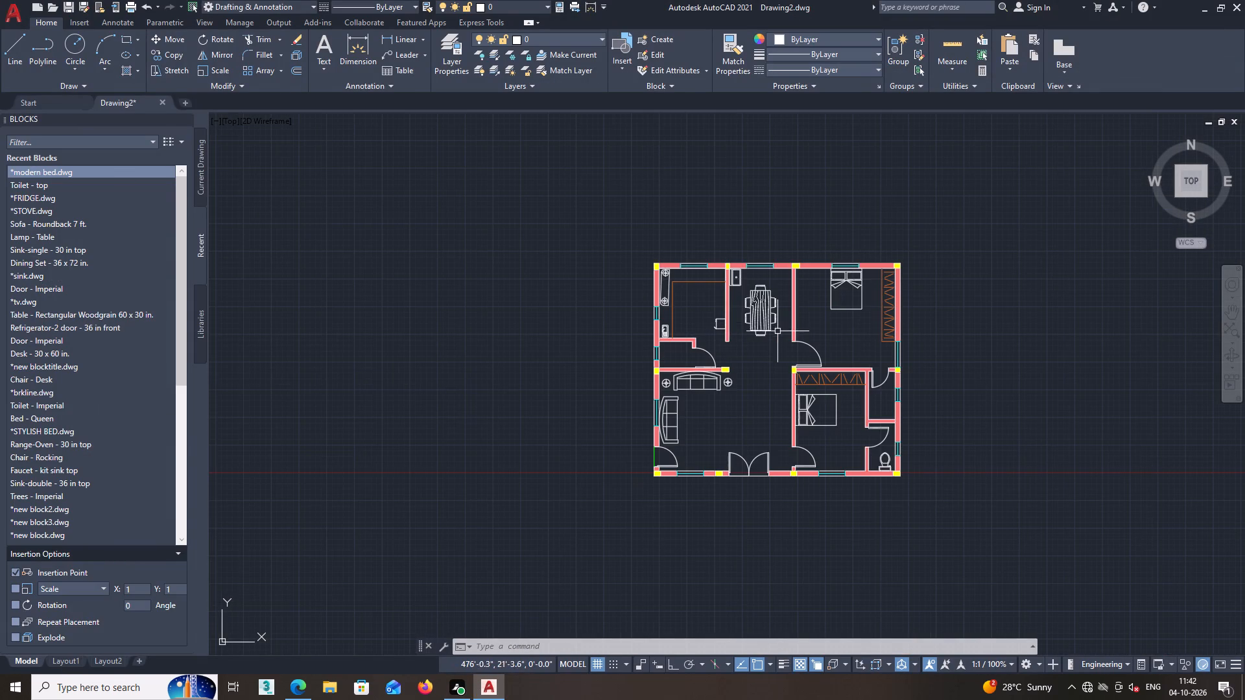
left_click(735, 54)
scroll(870, 270, "up", 2)
left_click(913, 296)
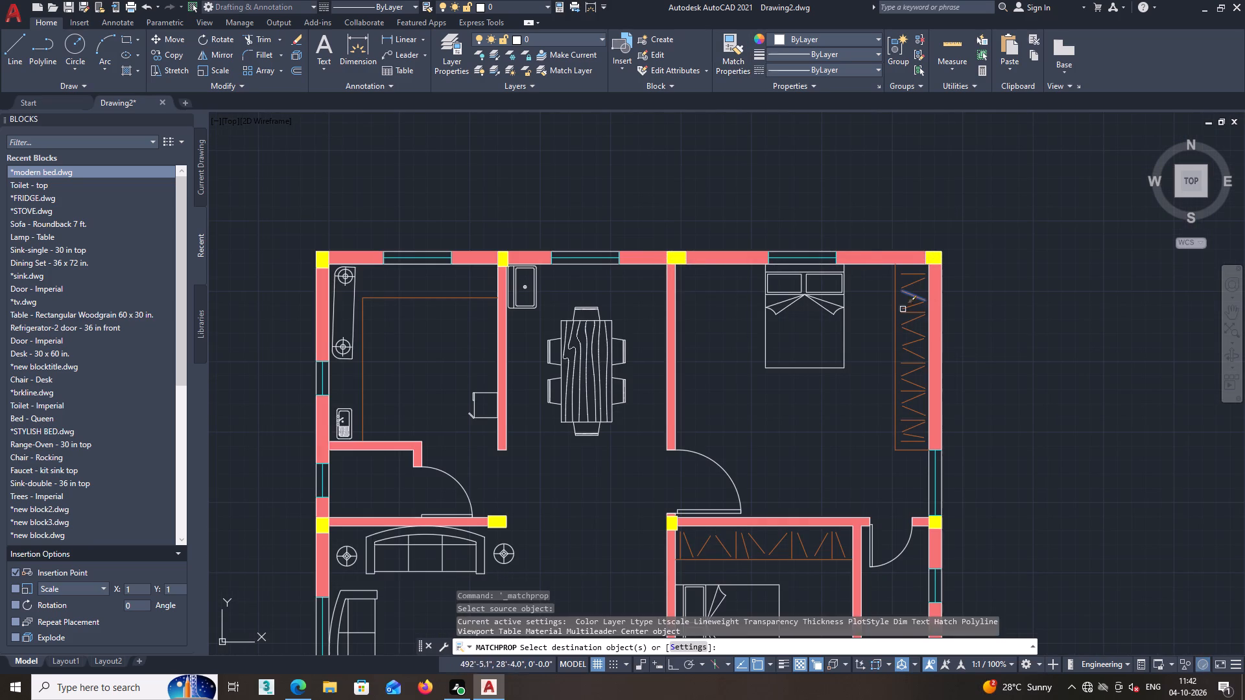
left_click(855, 404)
left_click(742, 288)
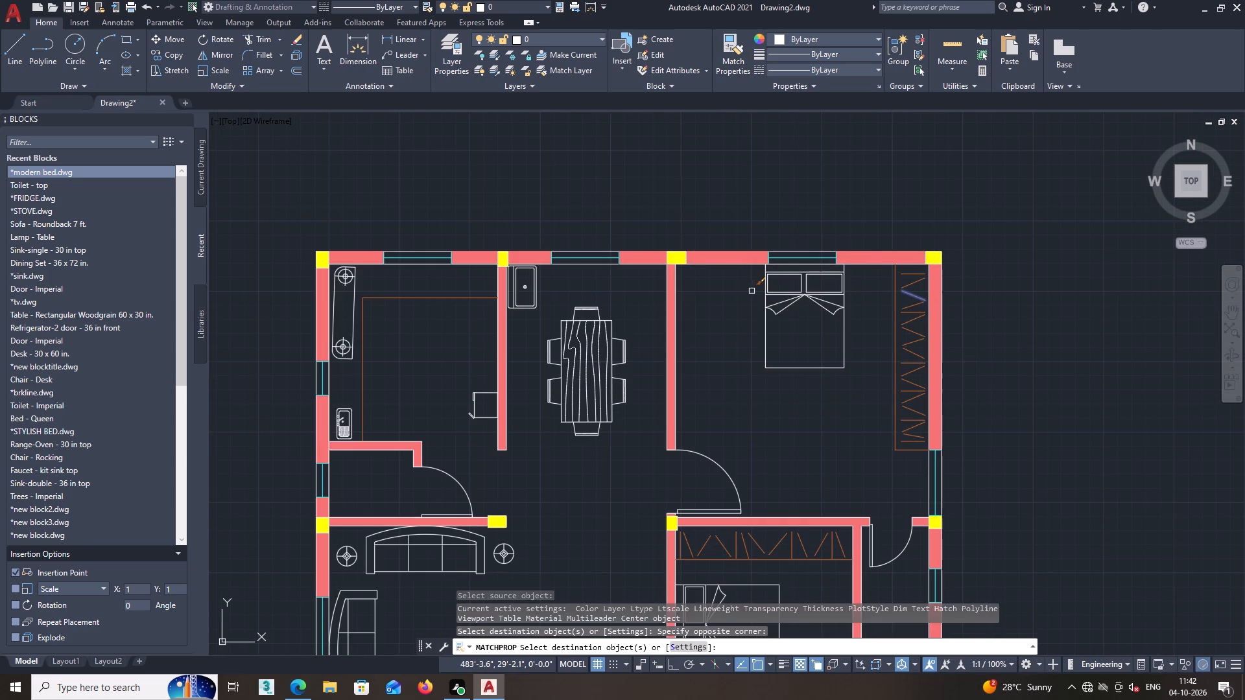
key("space")
left_click(807, 286)
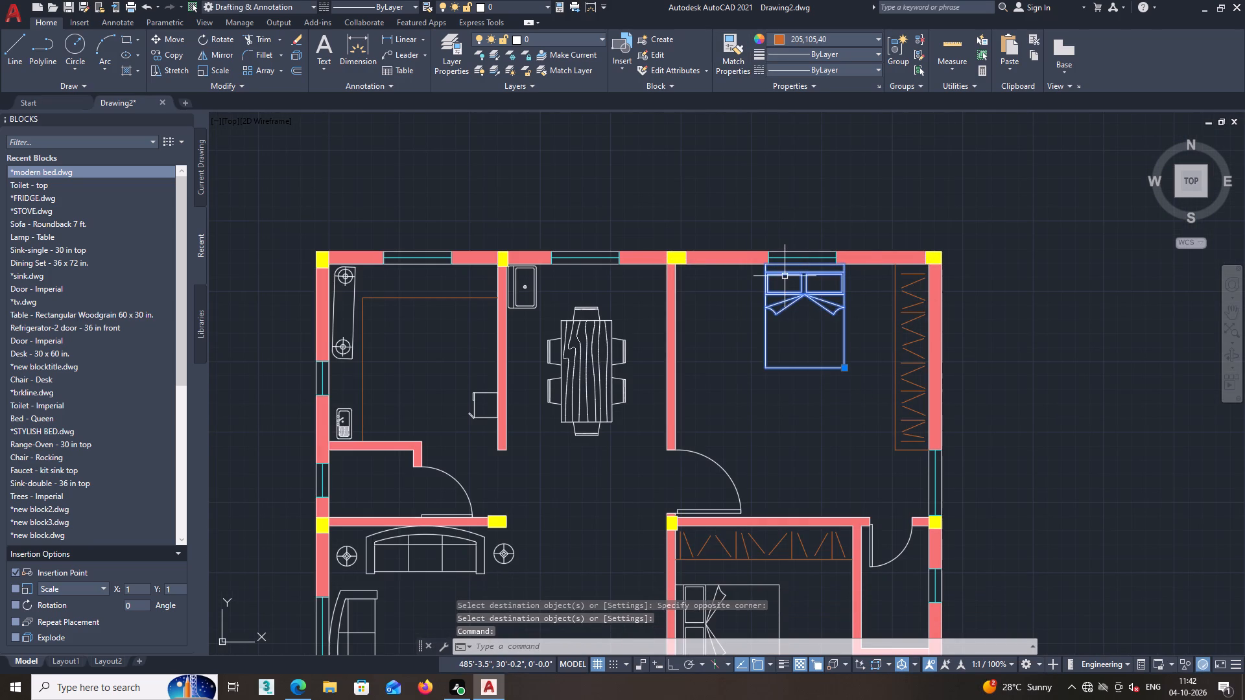
key("Escape")
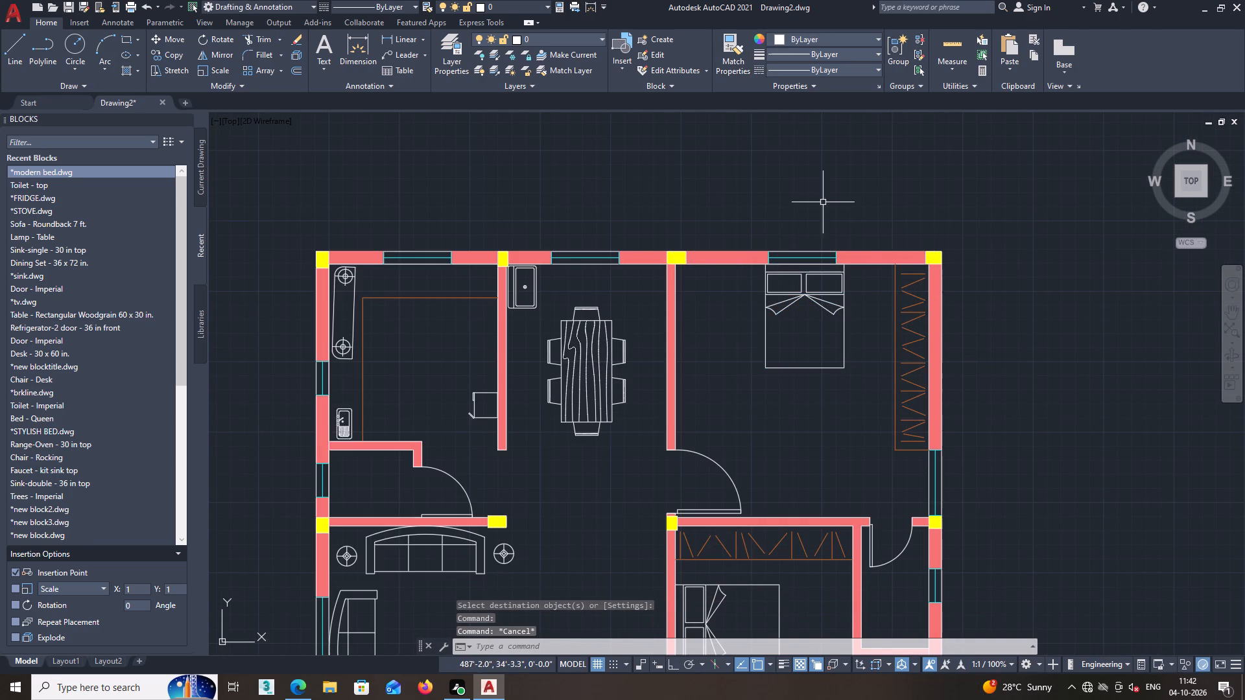
Create a new layer named furniture in the layer properties.
middle_click_drag(827, 204, 907, 202)
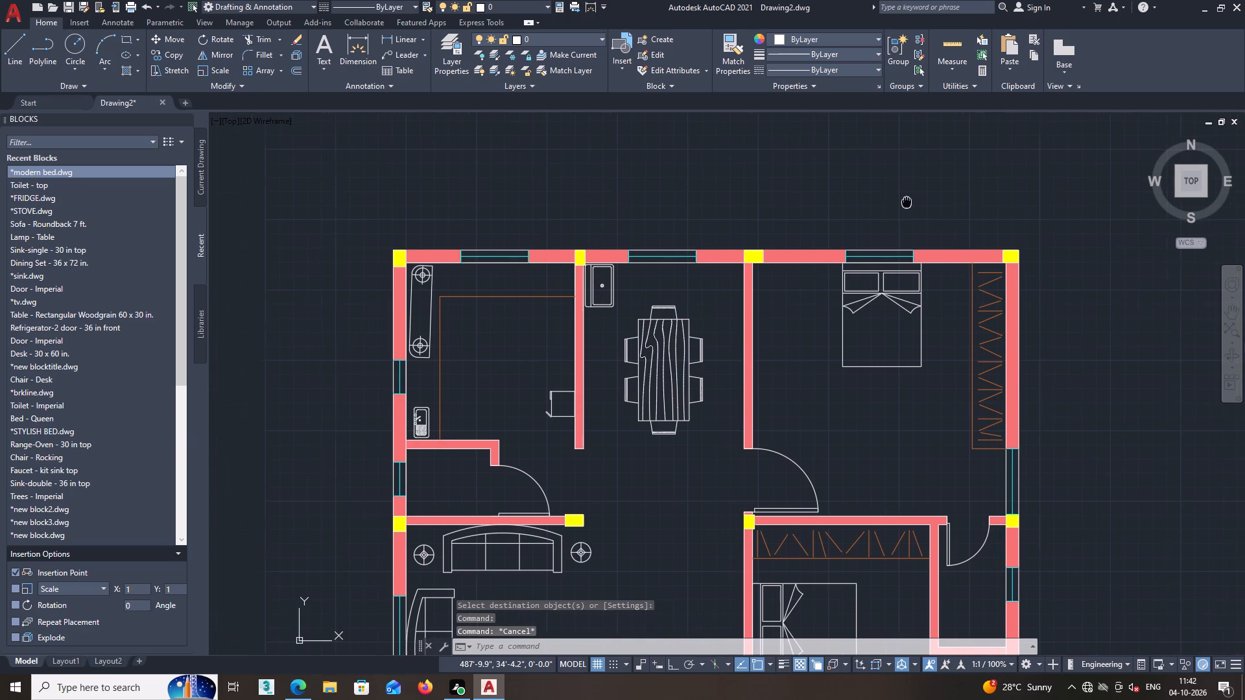
middle_click_drag(907, 202, 893, 202)
middle_click_drag(575, 306, 589, 265)
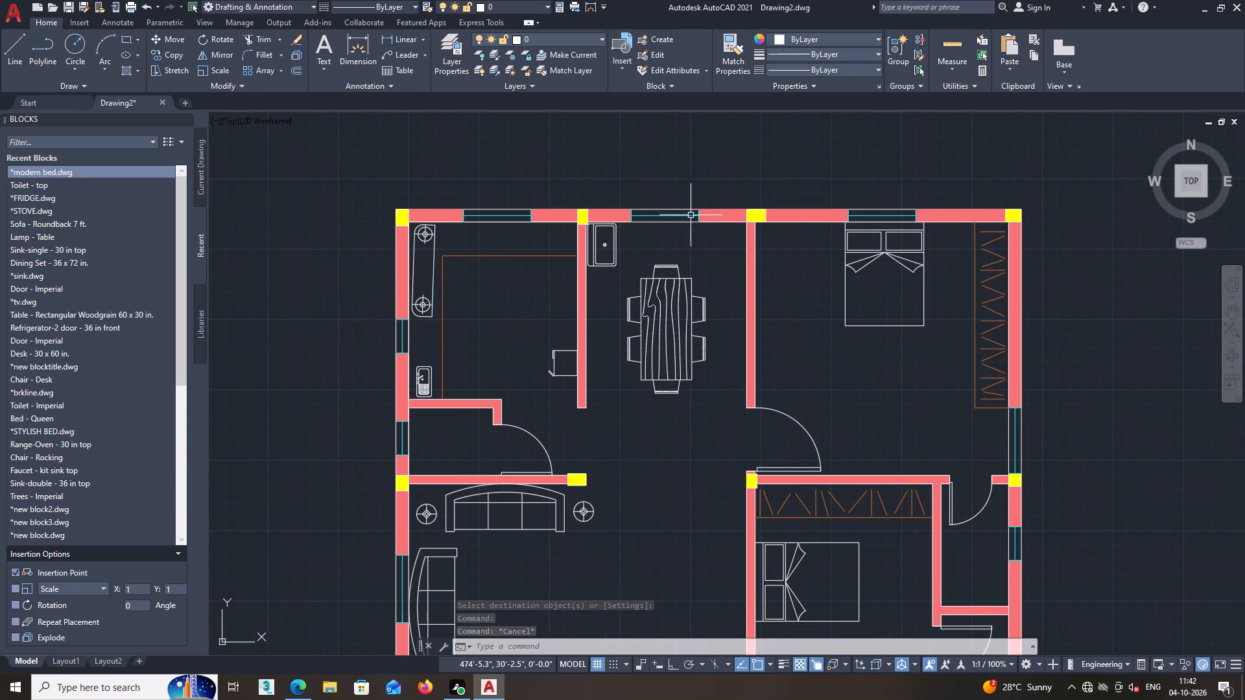
type("layer")
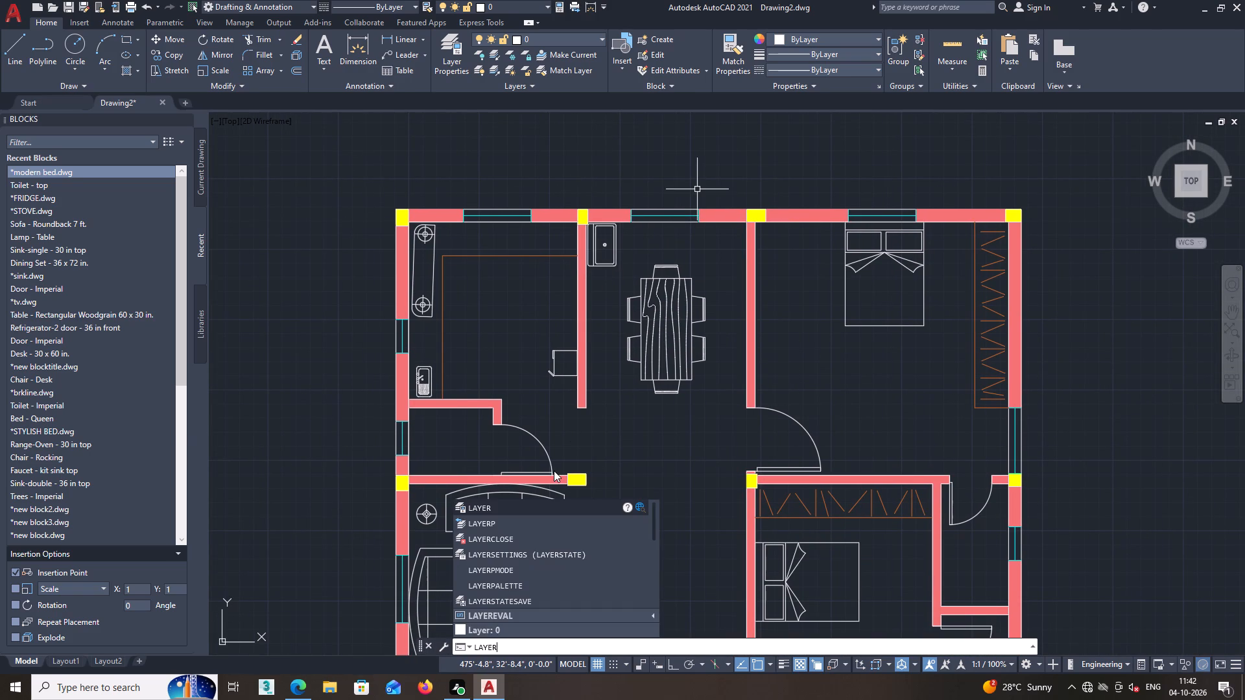
double_click(459, 50)
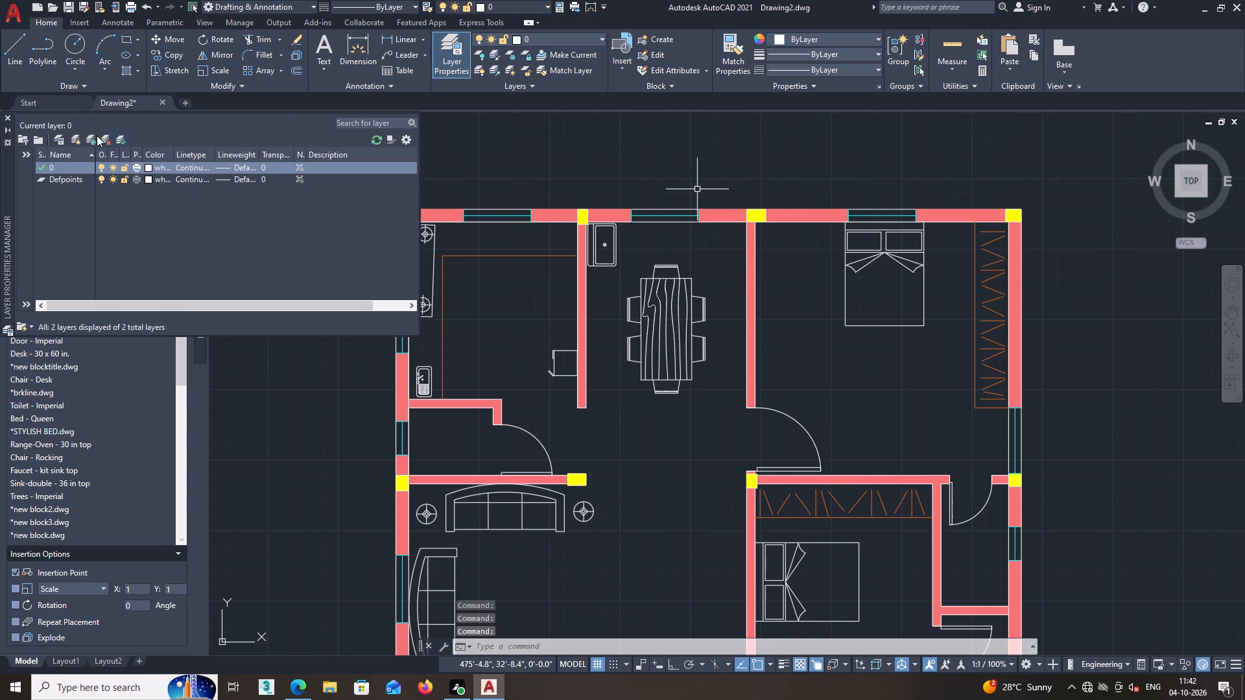
left_click(73, 137)
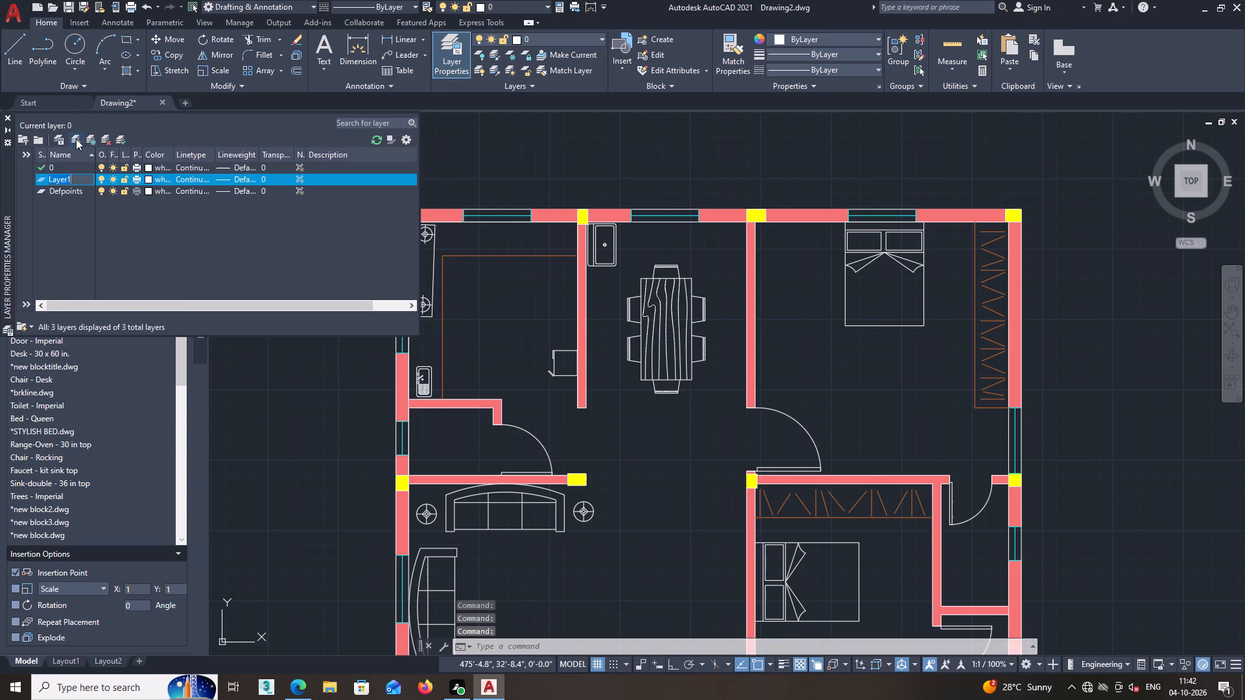
key("BackSpace")
key("BackSpace")
key("BackSpace")
key("BackSpace")
key("BackSpace")
key("BackSpace")
key("BackSpace")
key("BackSpace")
key("BackSpace")
key("BackSpace")
key("BackSpace")
key("BackSpace")
key("BackSpace")
type("furniture")
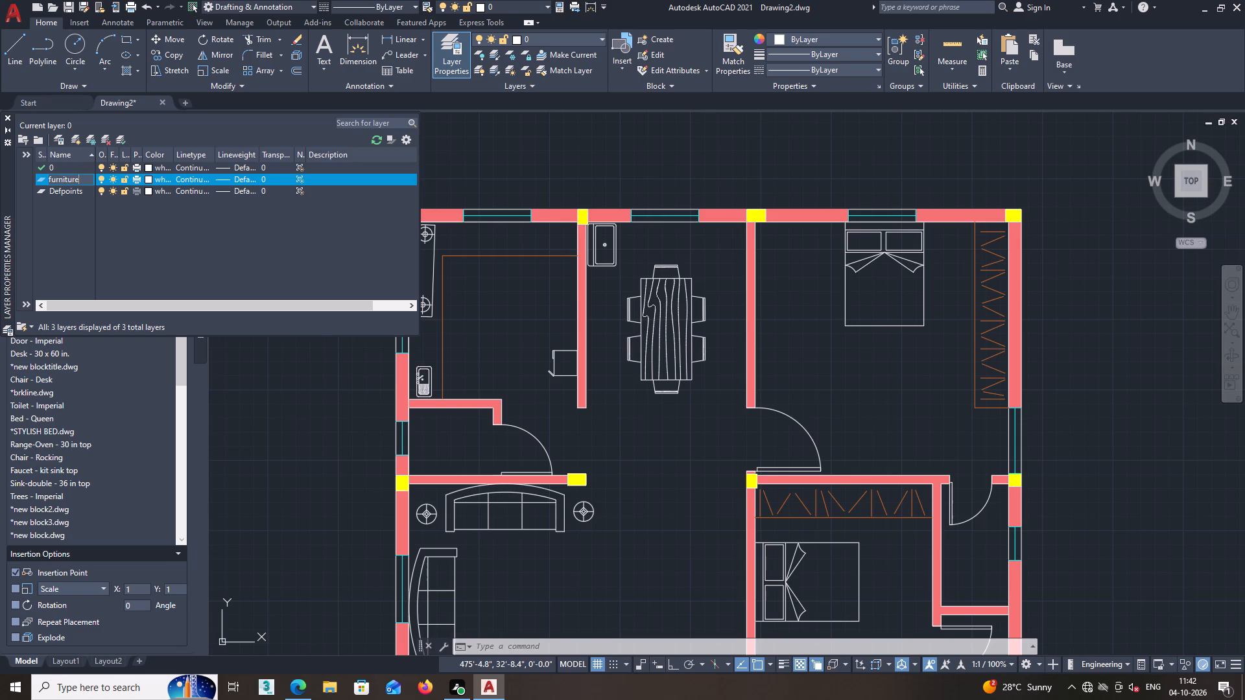
key("Return")
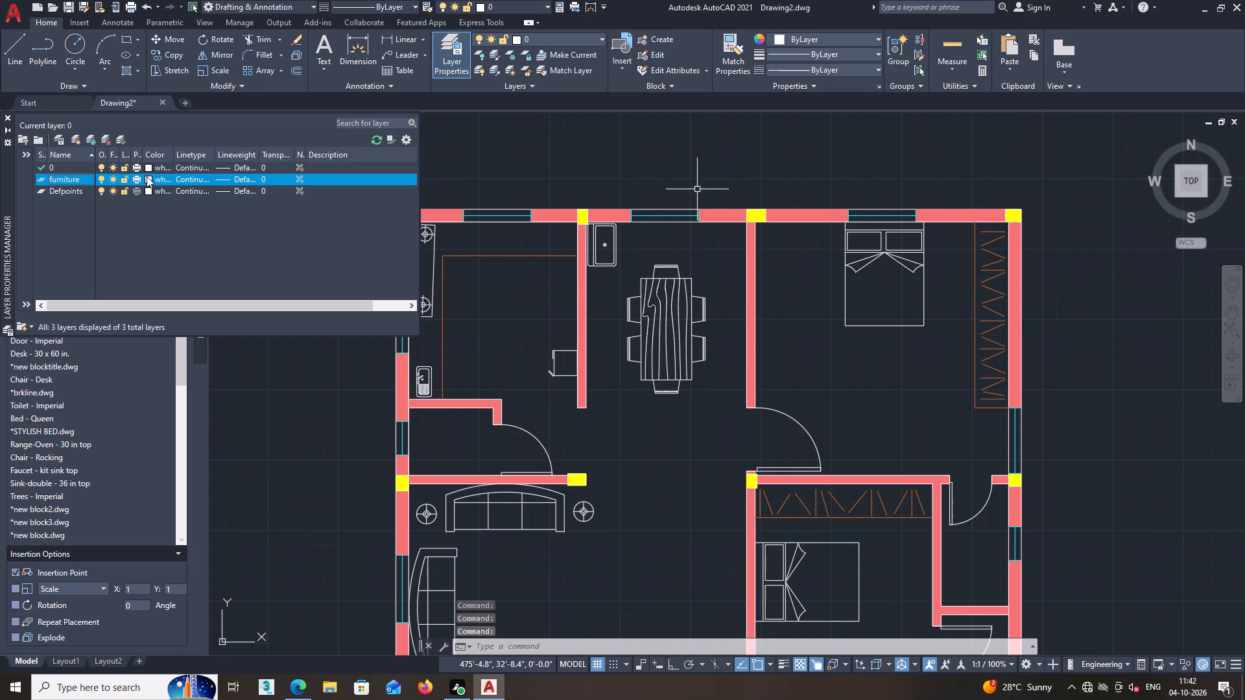
Set the furniture layer's colour to index colour 70.
left_click(147, 176)
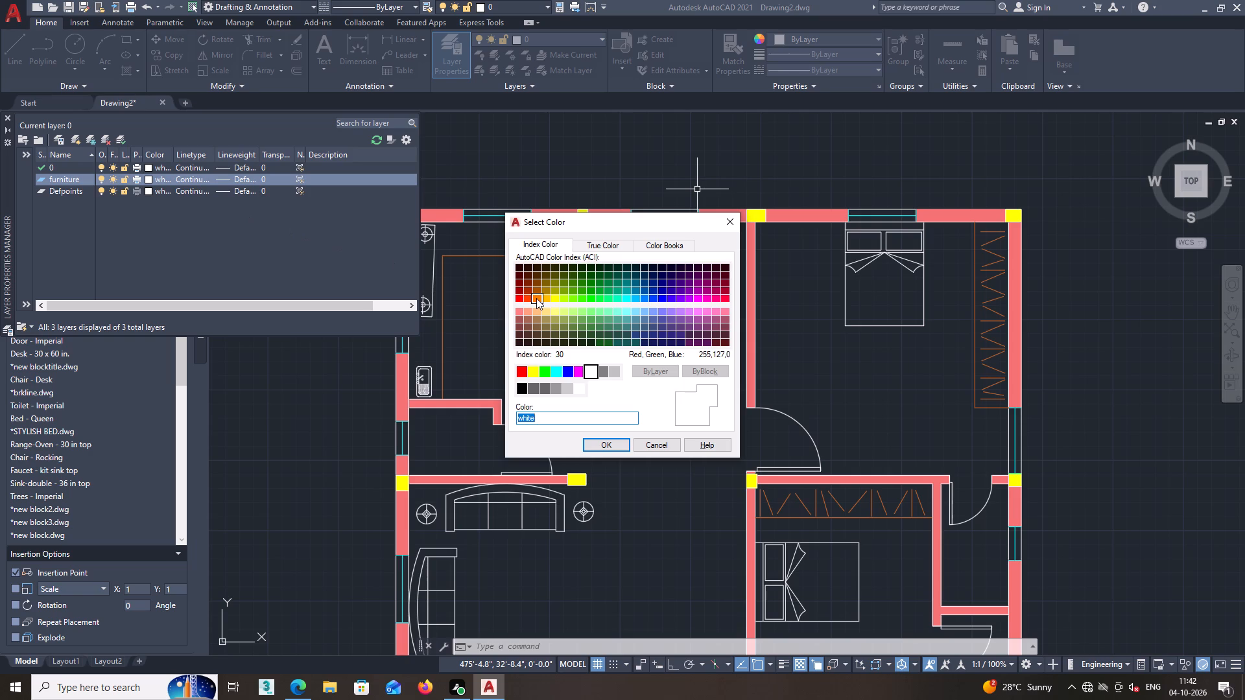
left_click(536, 298)
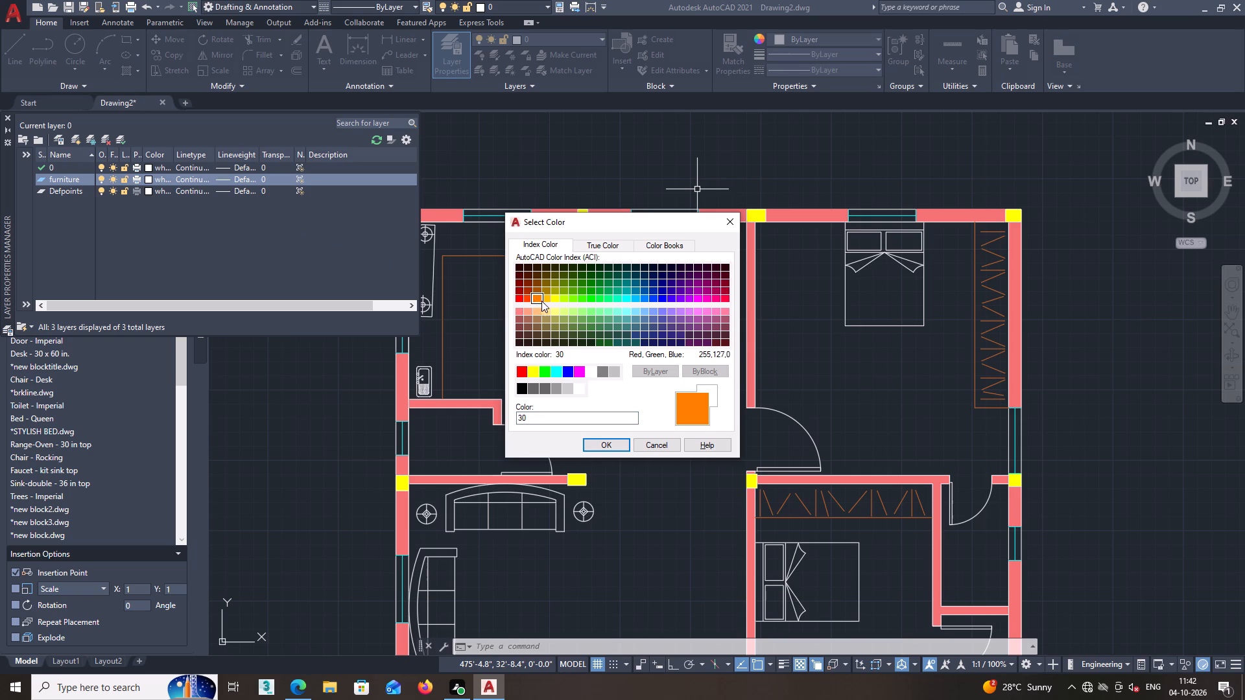
left_click(570, 301)
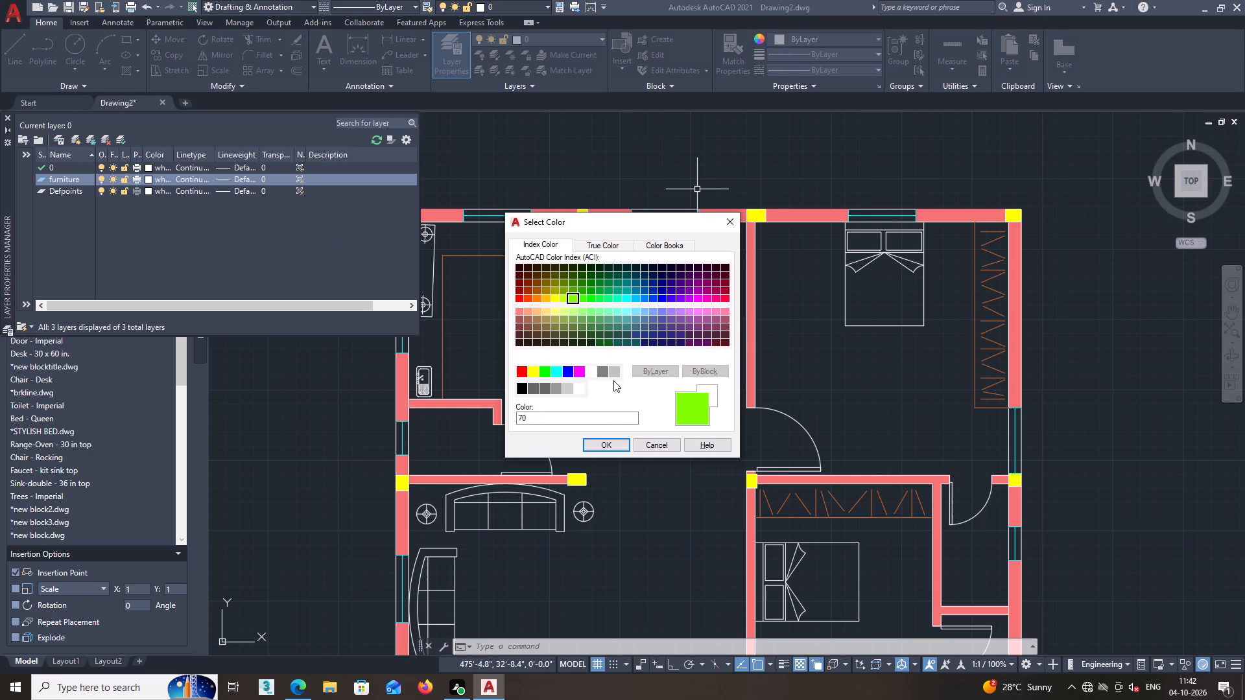
left_click(612, 450)
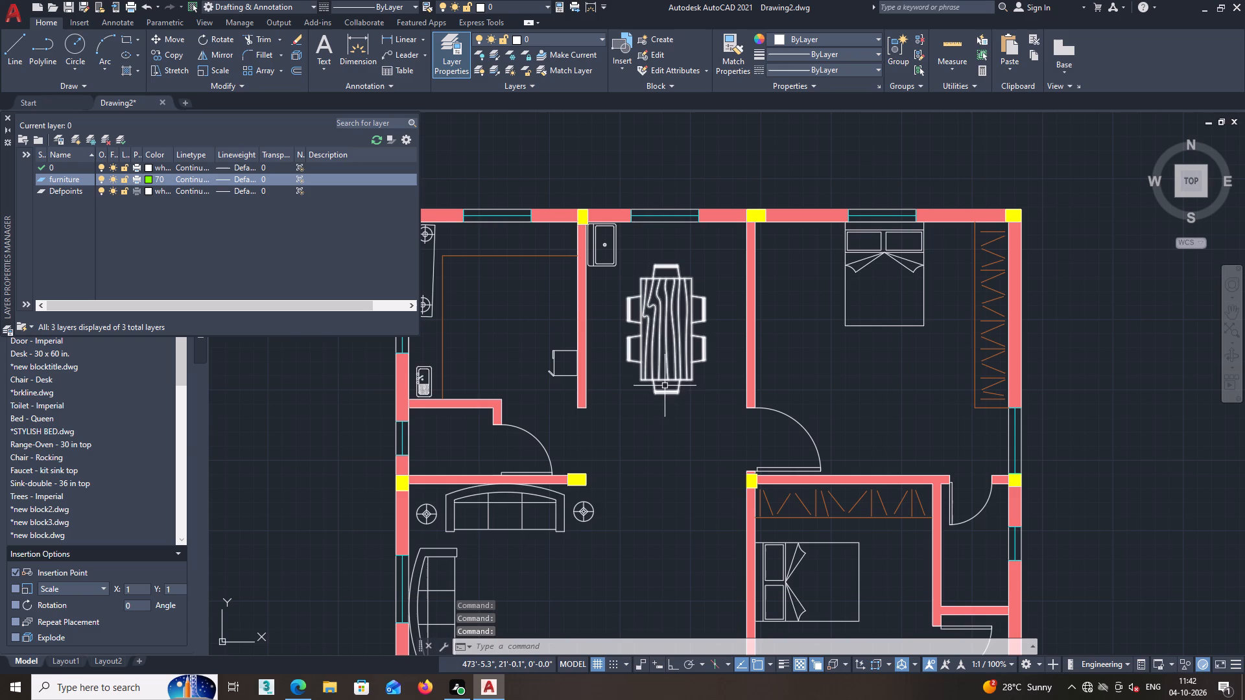
Put the dining set, both beds, both sofas, the round lamp tables and the kitchen and dining-room fixtures on the furniture layer.
left_click(666, 379)
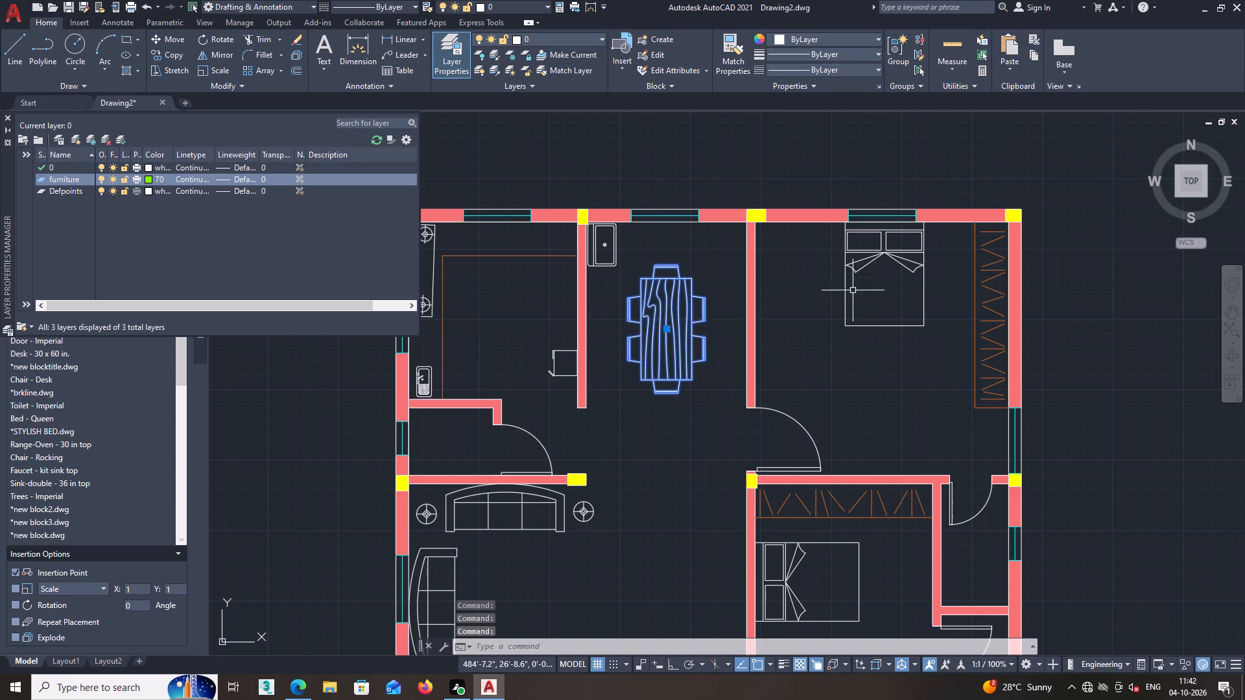
left_click(856, 275)
left_click(855, 261)
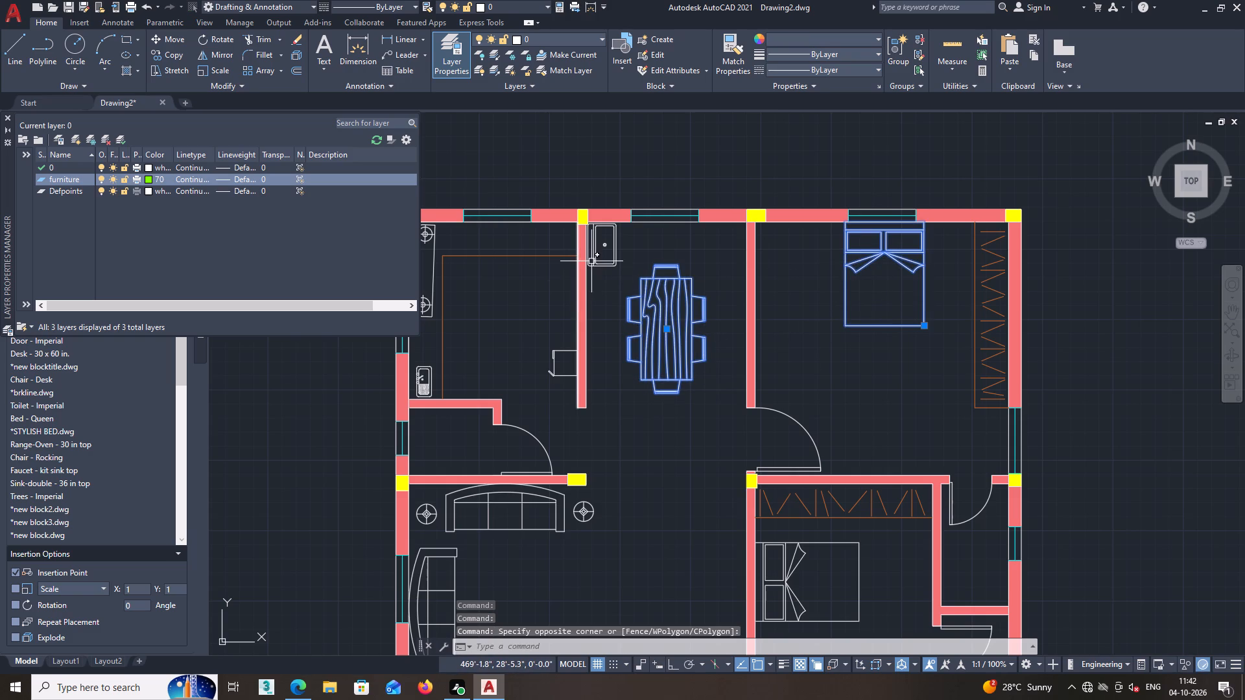
left_click(591, 261)
middle_click_drag(504, 305, 644, 355)
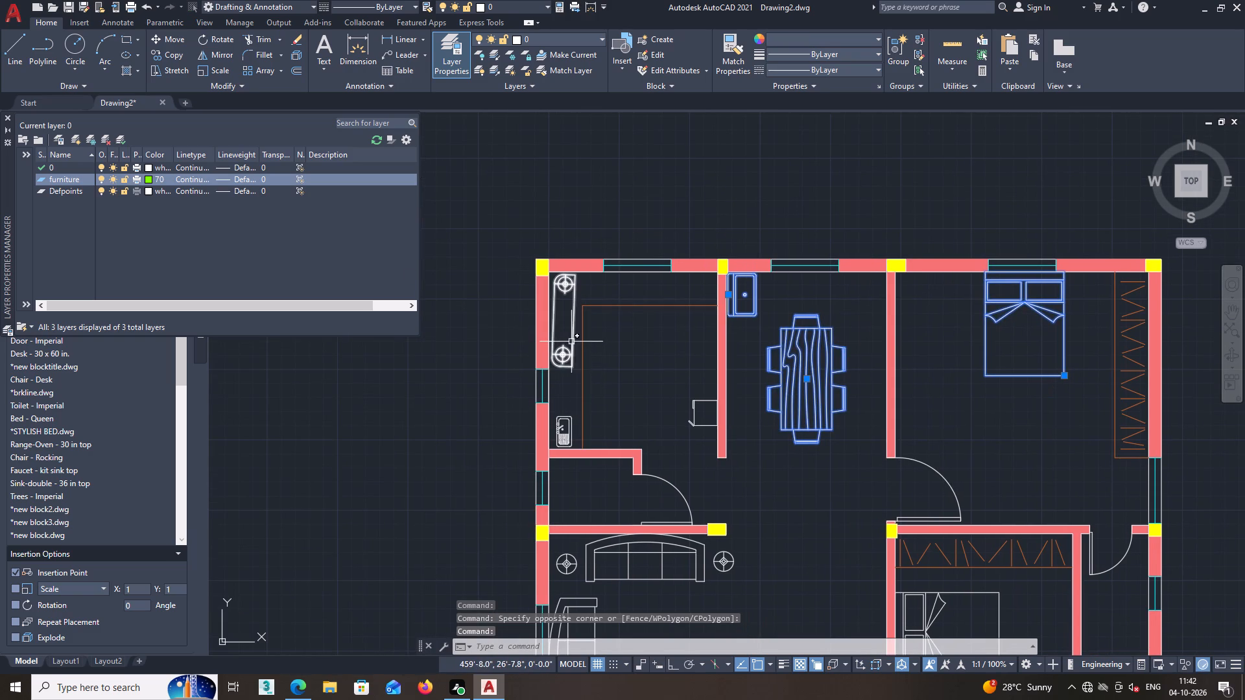
left_click(571, 342)
left_click(566, 430)
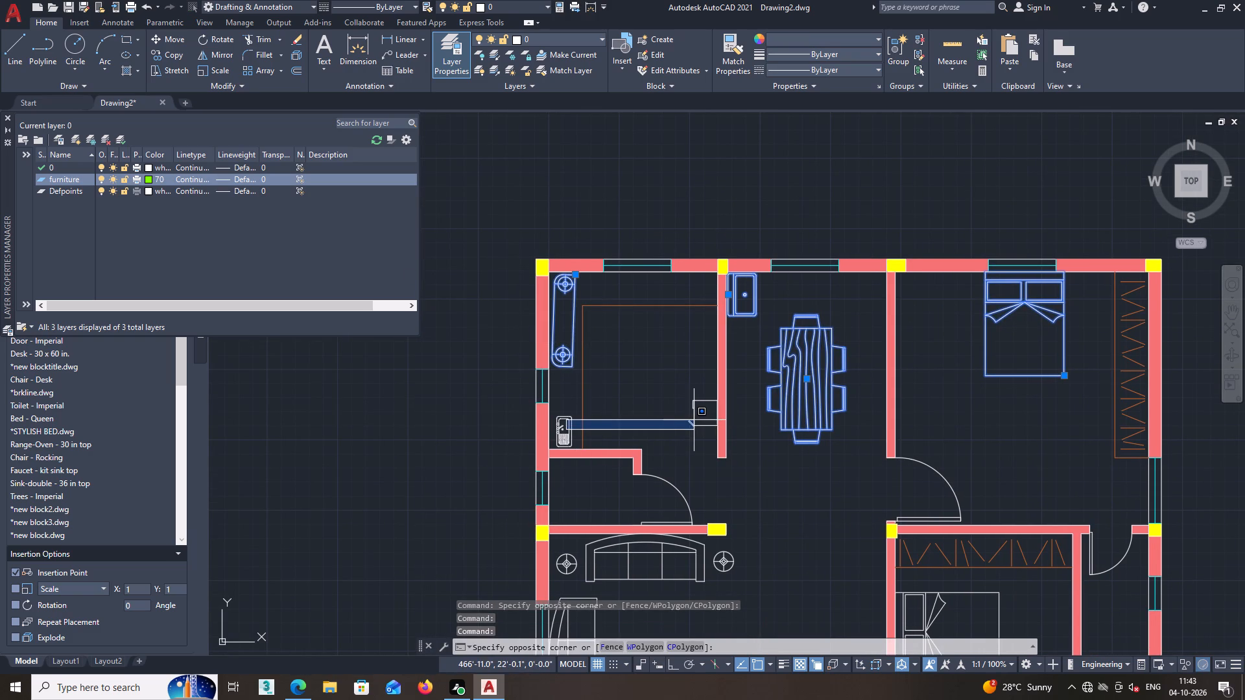
left_click(679, 423)
left_click(694, 419)
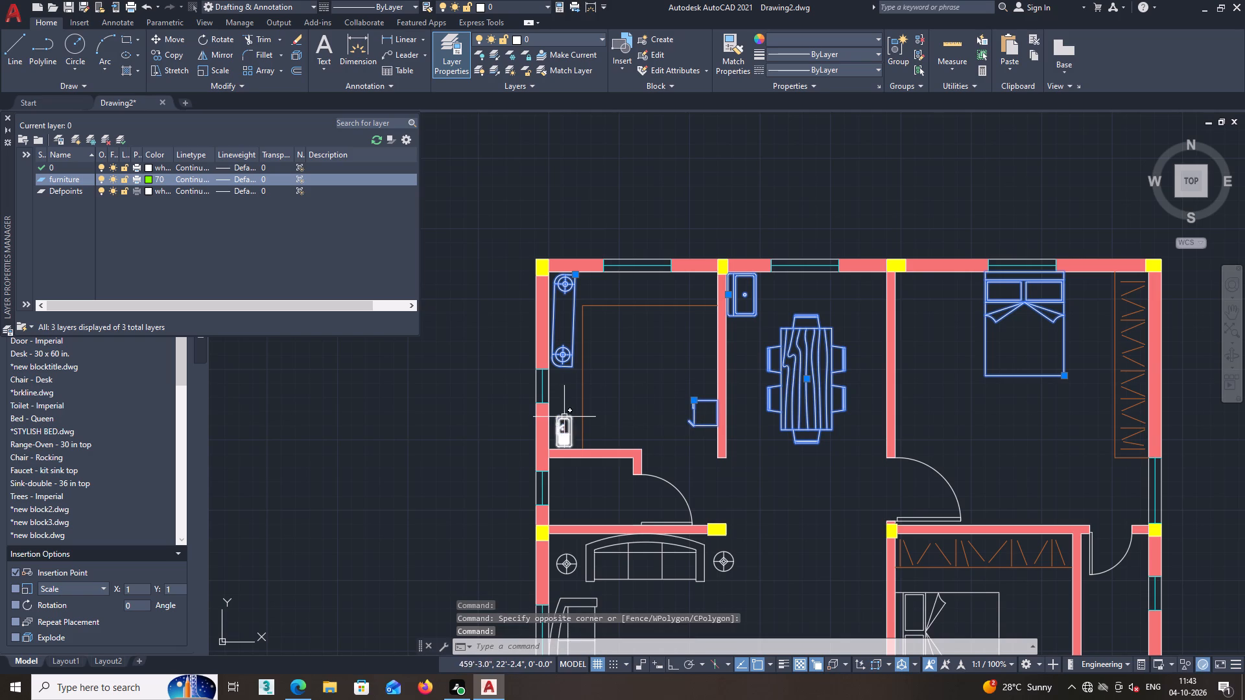
left_click(565, 417)
left_click(593, 554)
left_click(572, 559)
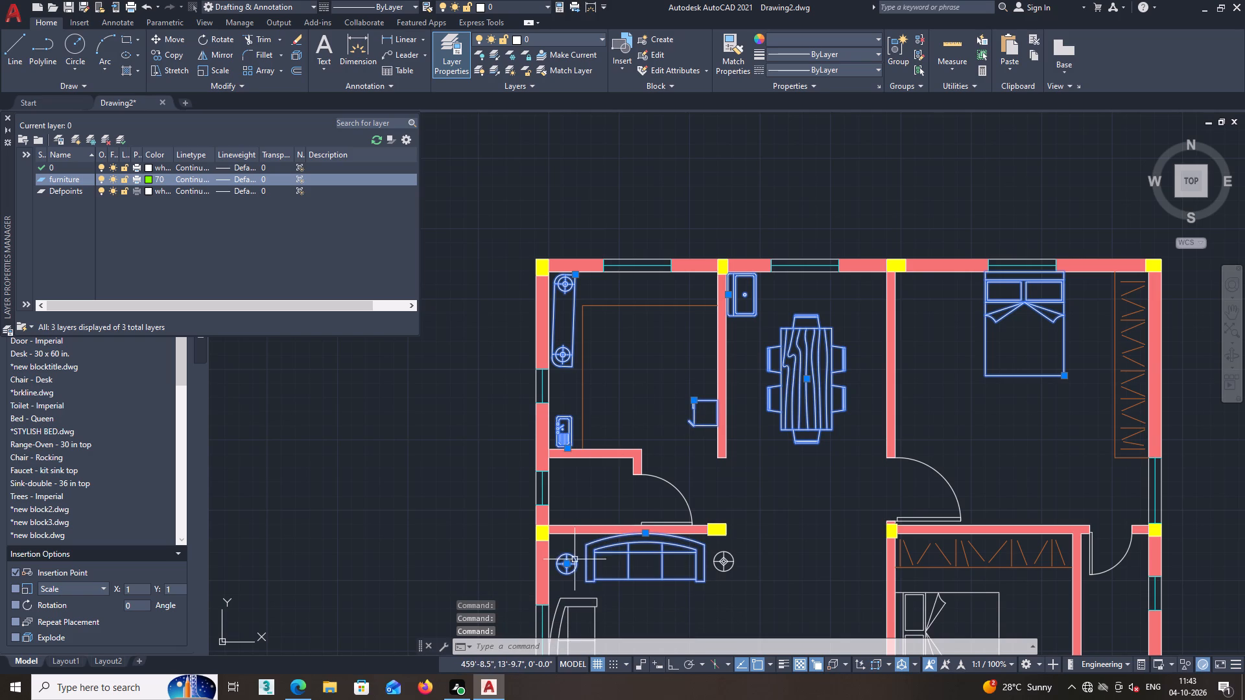
left_click(721, 564)
middle_click_drag(733, 525, 726, 388)
left_click(934, 523)
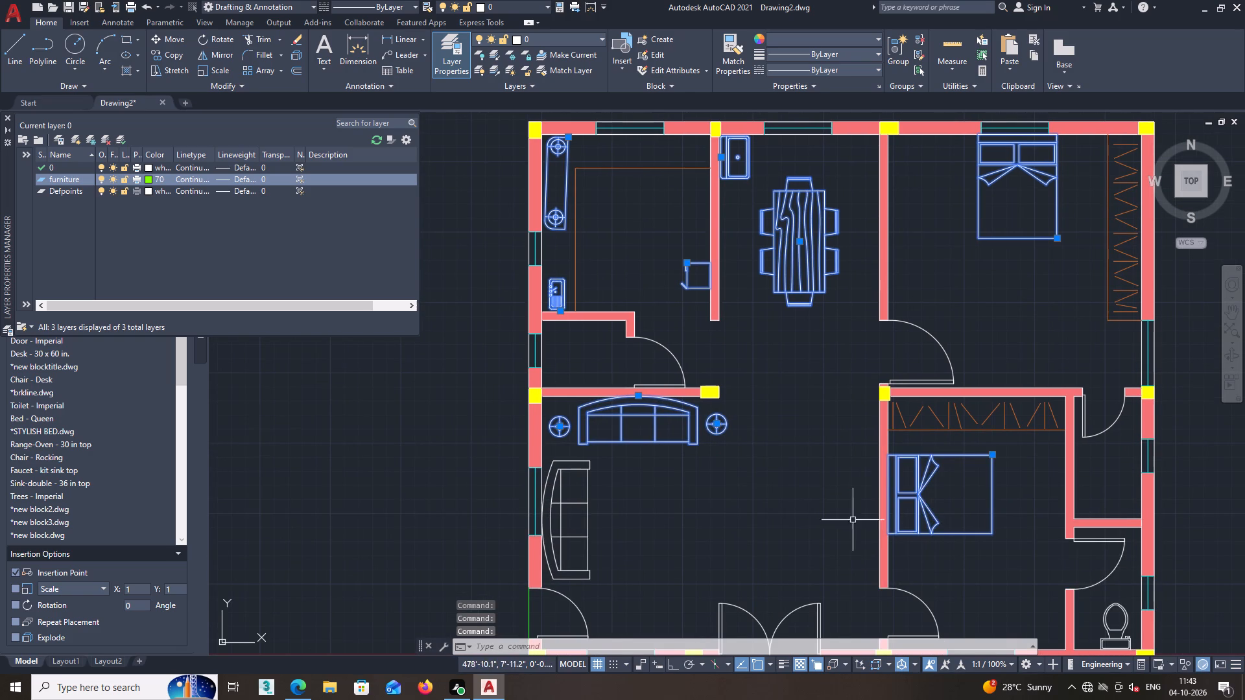
left_click(588, 502)
middle_click_drag(616, 489, 595, 393)
scroll(712, 489, "down", 1)
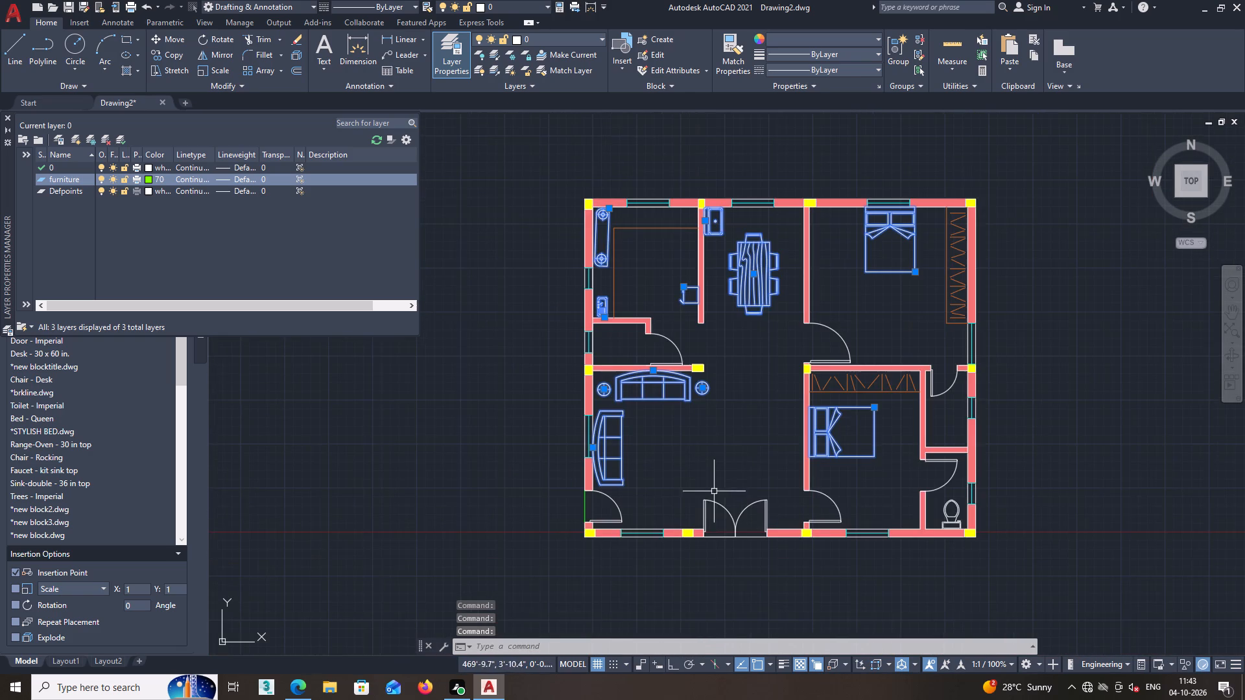
middle_click_drag(777, 456, 743, 502)
middle_click_drag(881, 441, 860, 483)
scroll(849, 440, "up", 1)
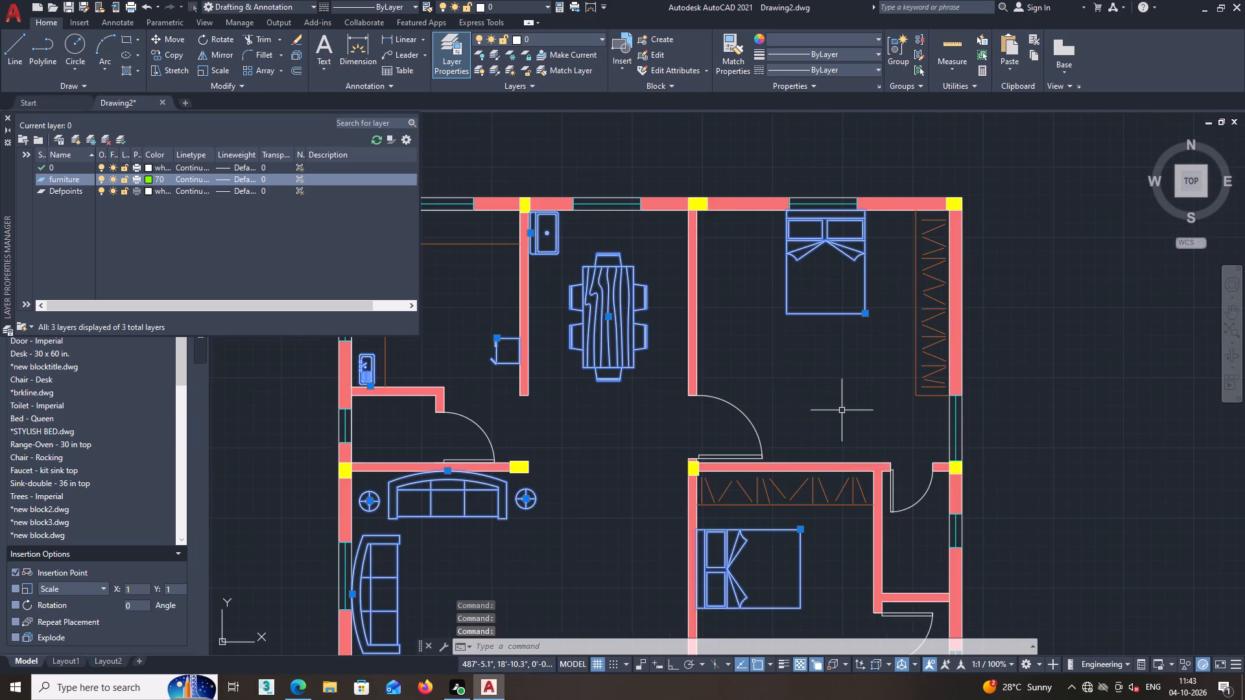
scroll(844, 406, "down", 2)
middle_click_drag(849, 396, 850, 423)
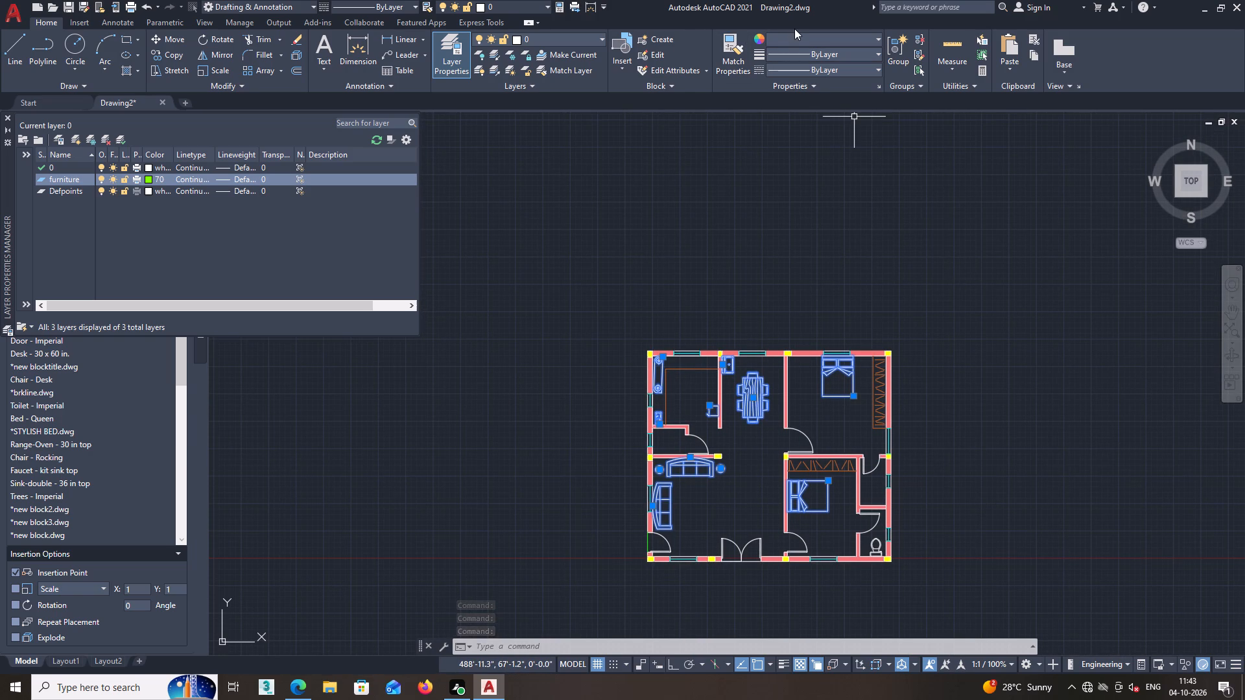
left_click(578, 36)
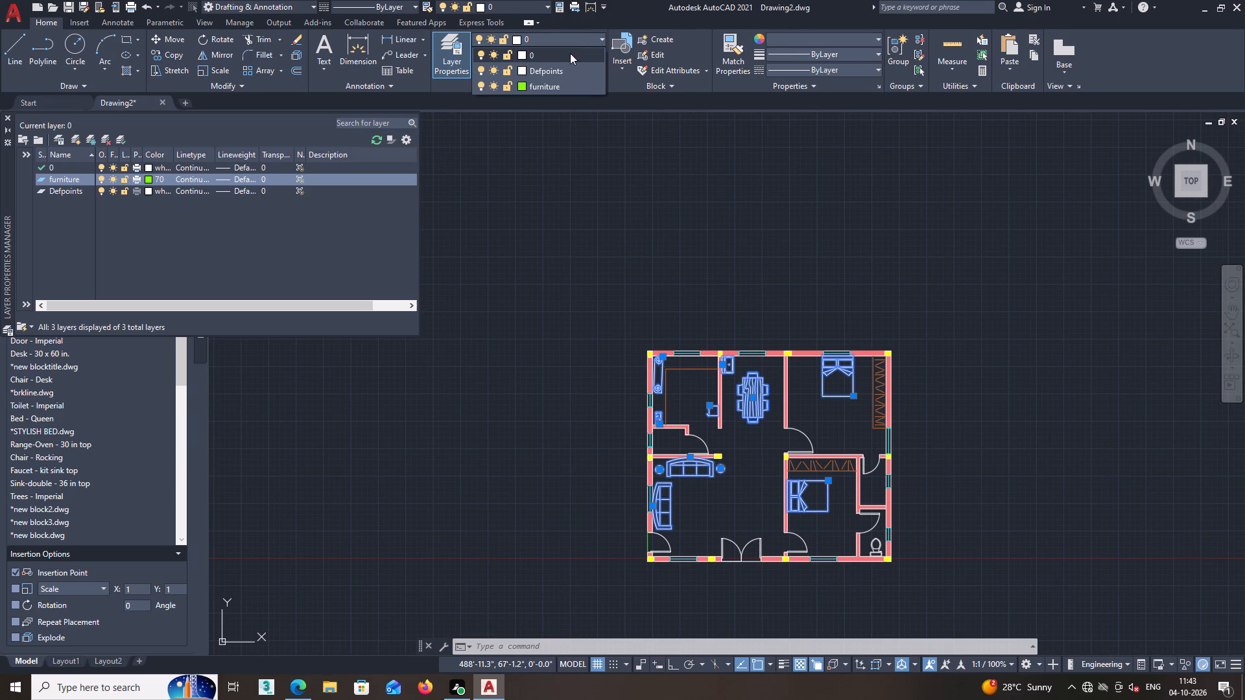
left_click(552, 82)
key("space")
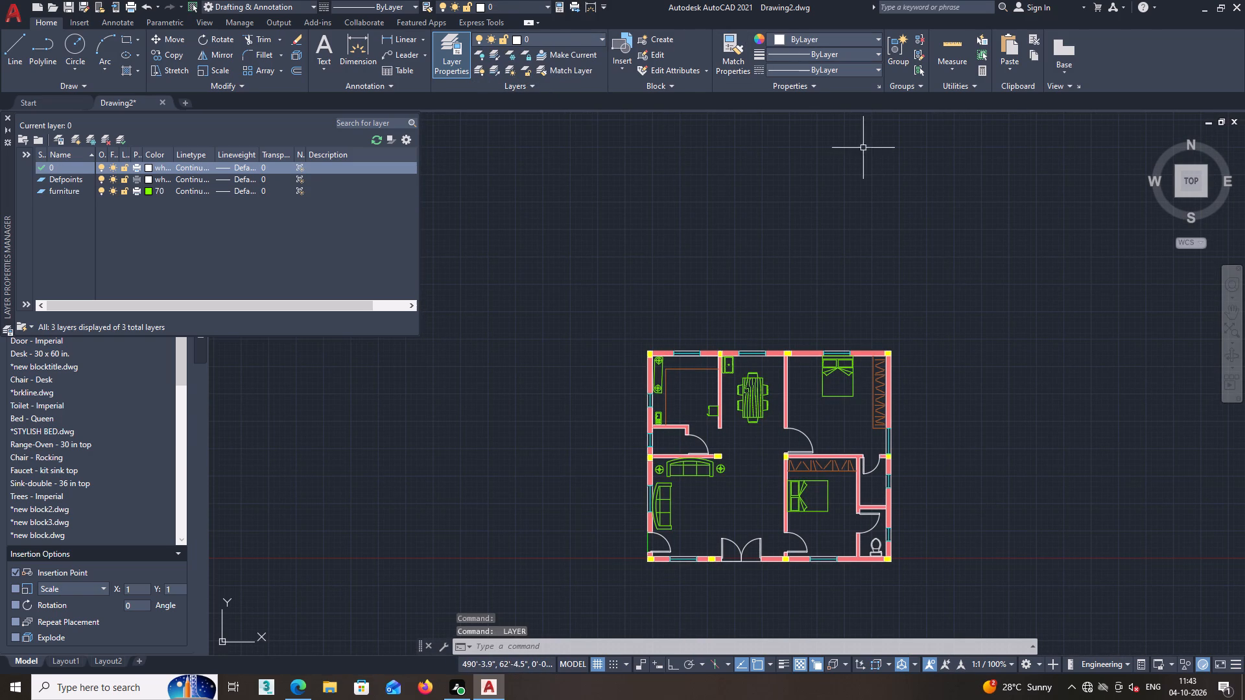
left_click(863, 148)
key("Escape")
Create a new layer named door with index colour 240, and close the layer properties.
middle_click_drag(761, 334, 844, 250)
scroll(776, 314, "up", 1)
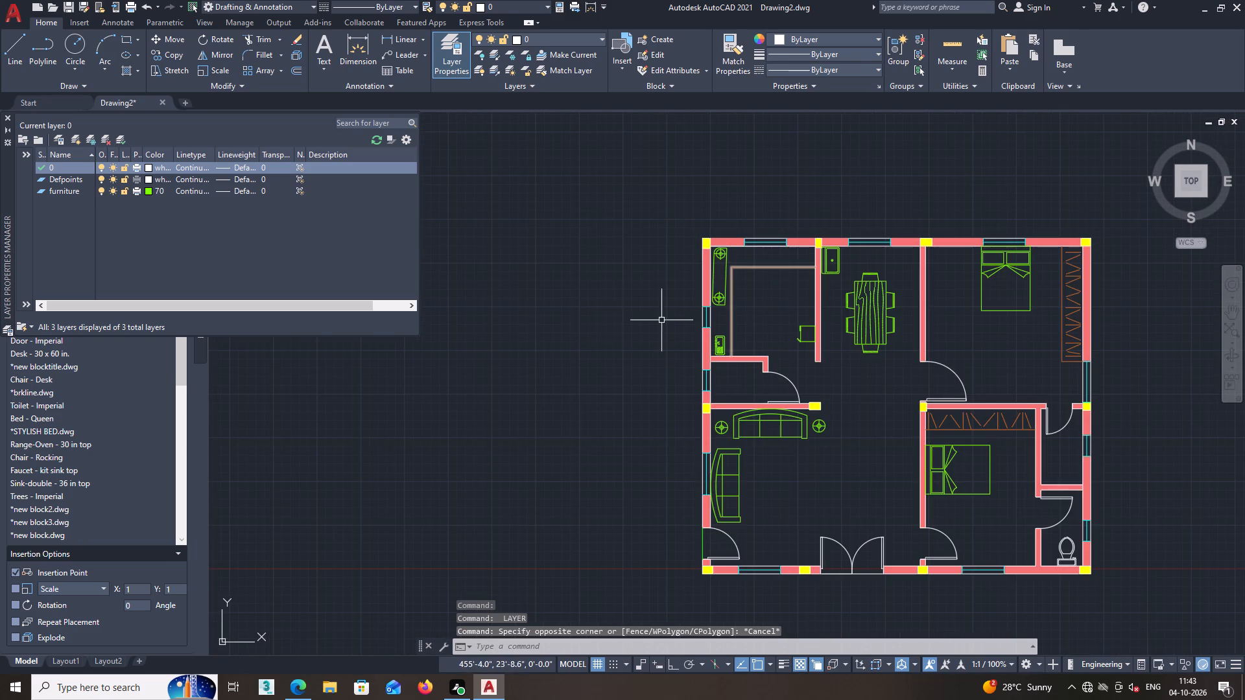
scroll(761, 344, "down", 1)
middle_click_drag(742, 321, 642, 296)
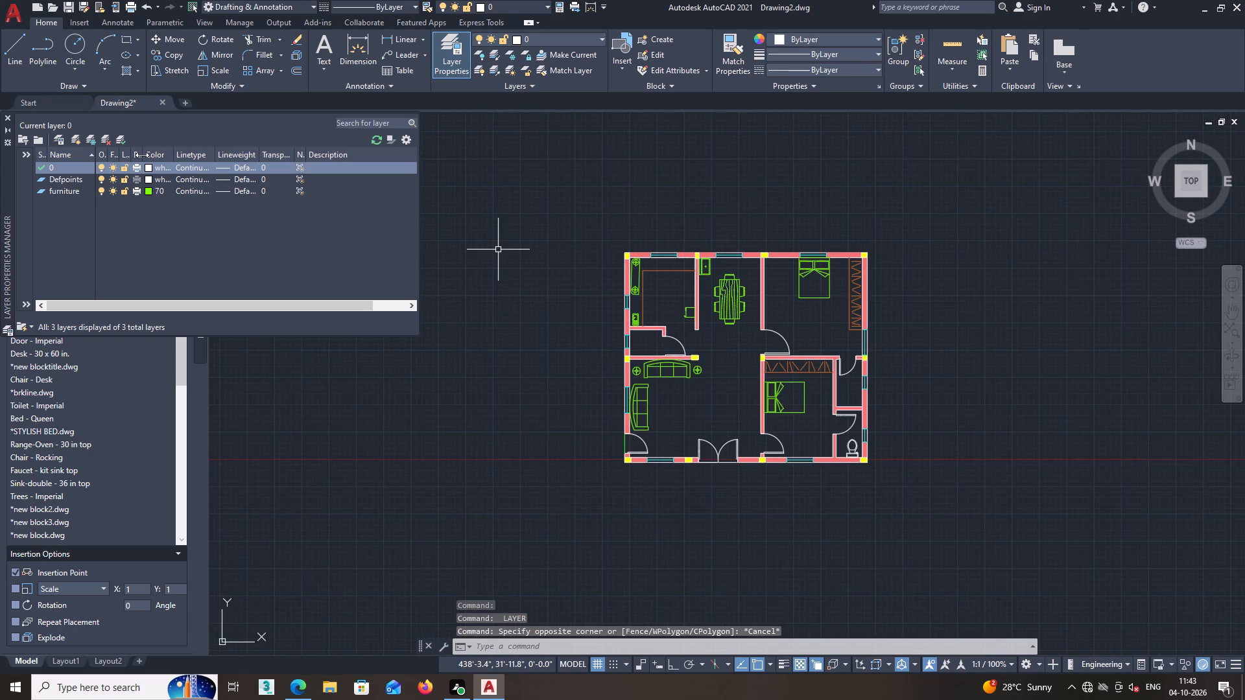
left_click(77, 135)
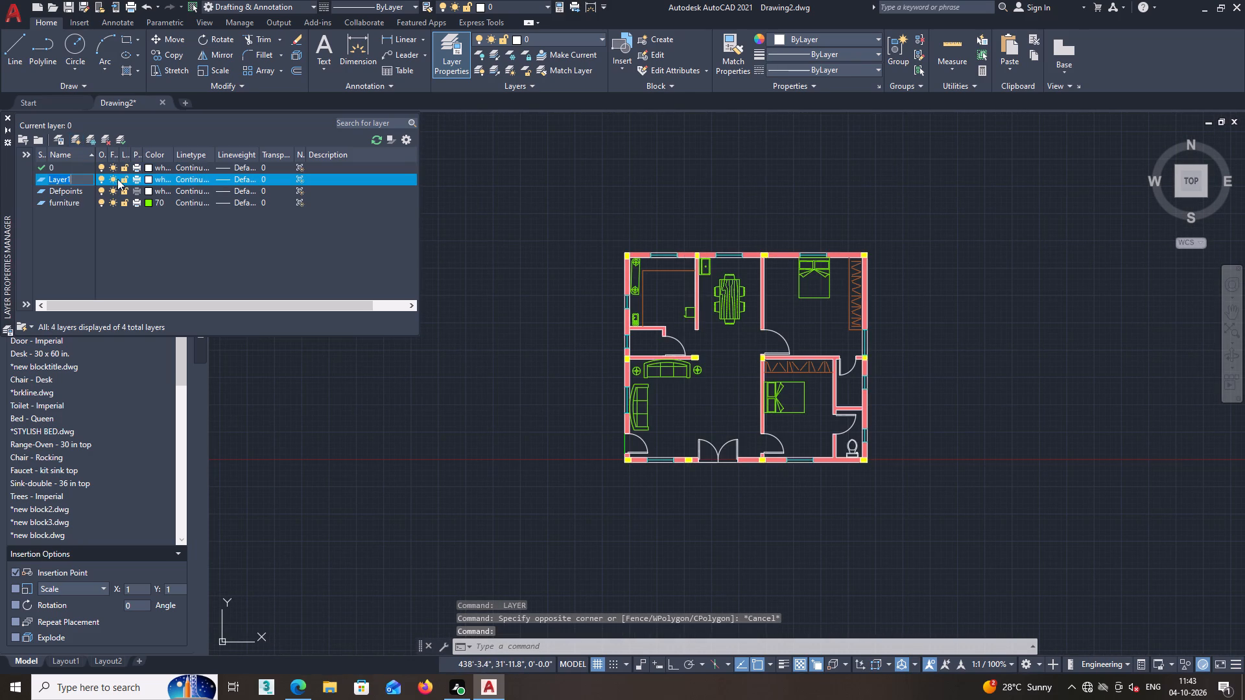
key("BackSpace")
key("BackSpace")
key("BackSpace")
key("BackSpace")
key("BackSpace")
key("BackSpace")
key("BackSpace")
type("door")
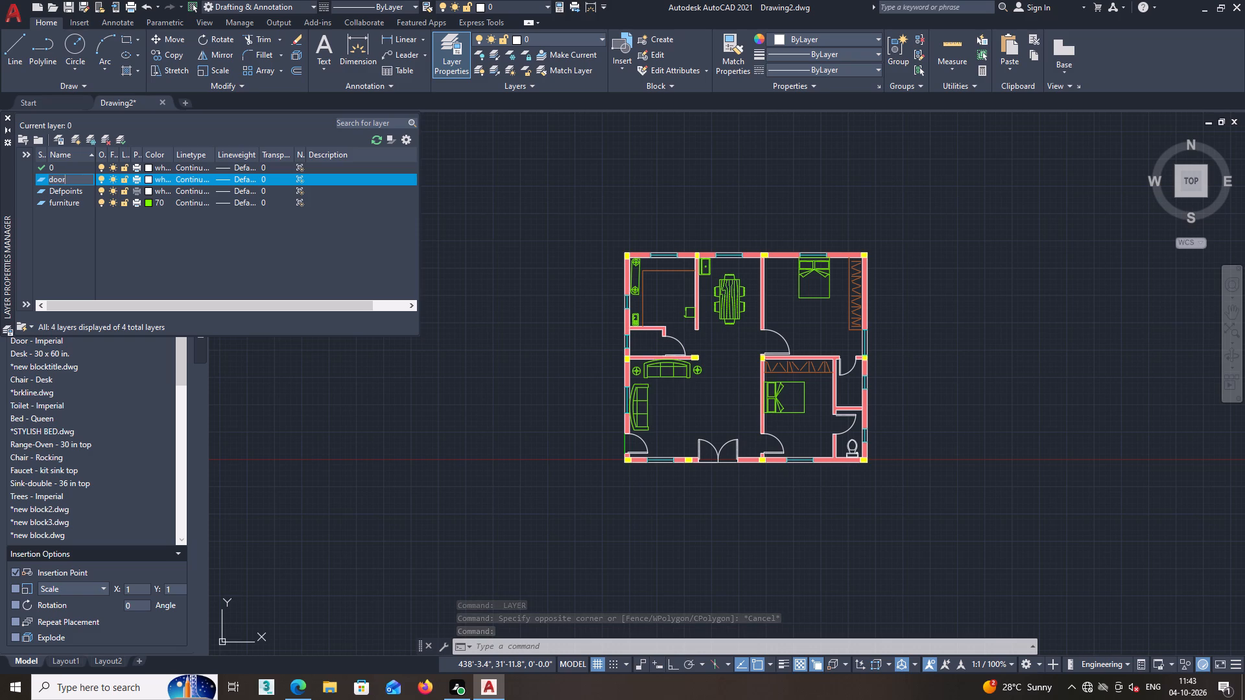
left_click(148, 177)
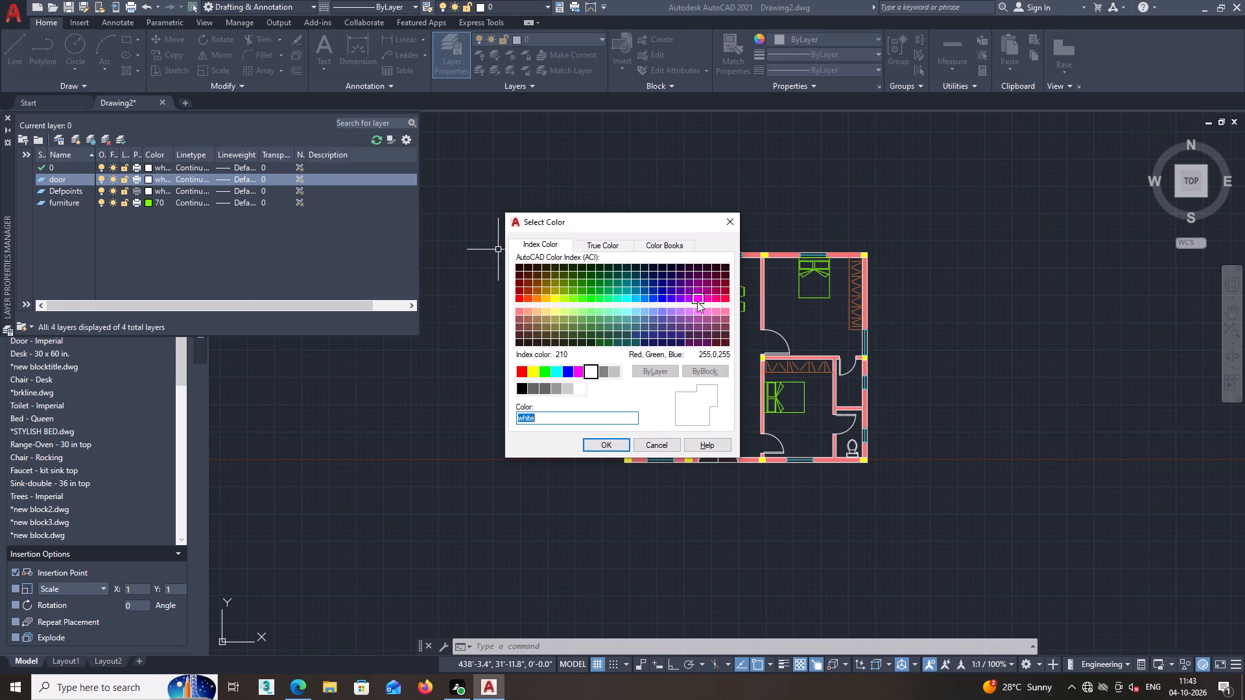
scroll(659, 334, "down", 2)
scroll(667, 303, "up", 2)
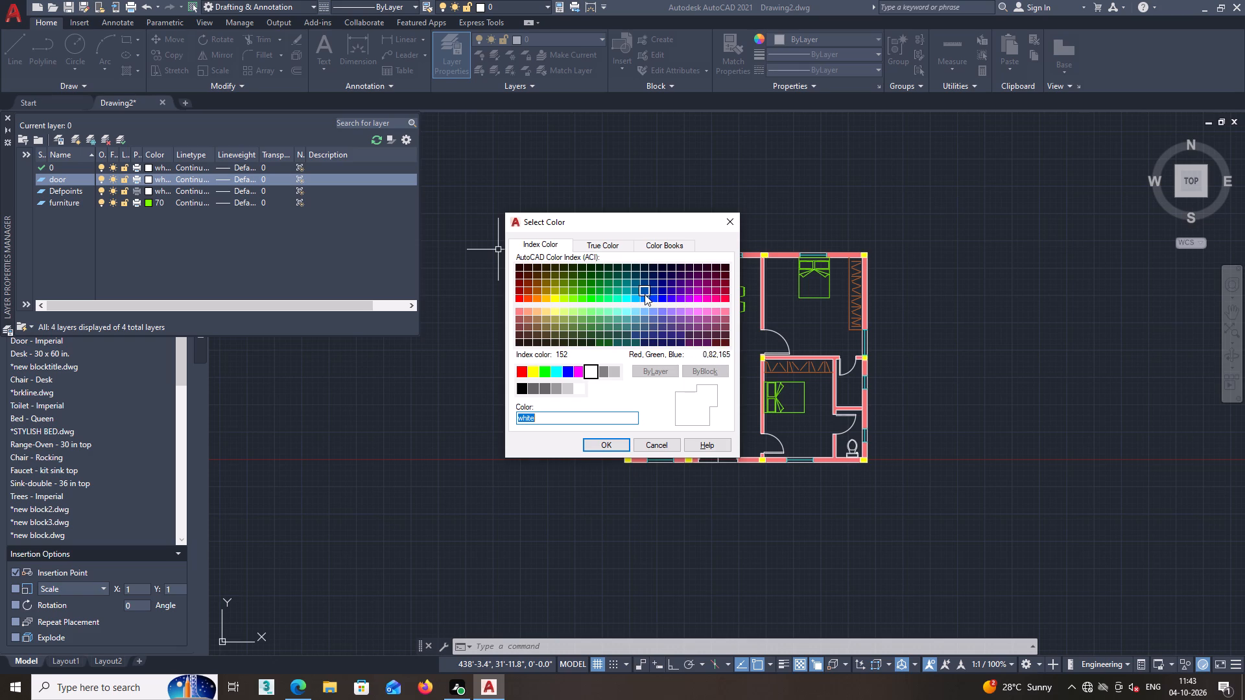
left_click(724, 297)
left_click(594, 441)
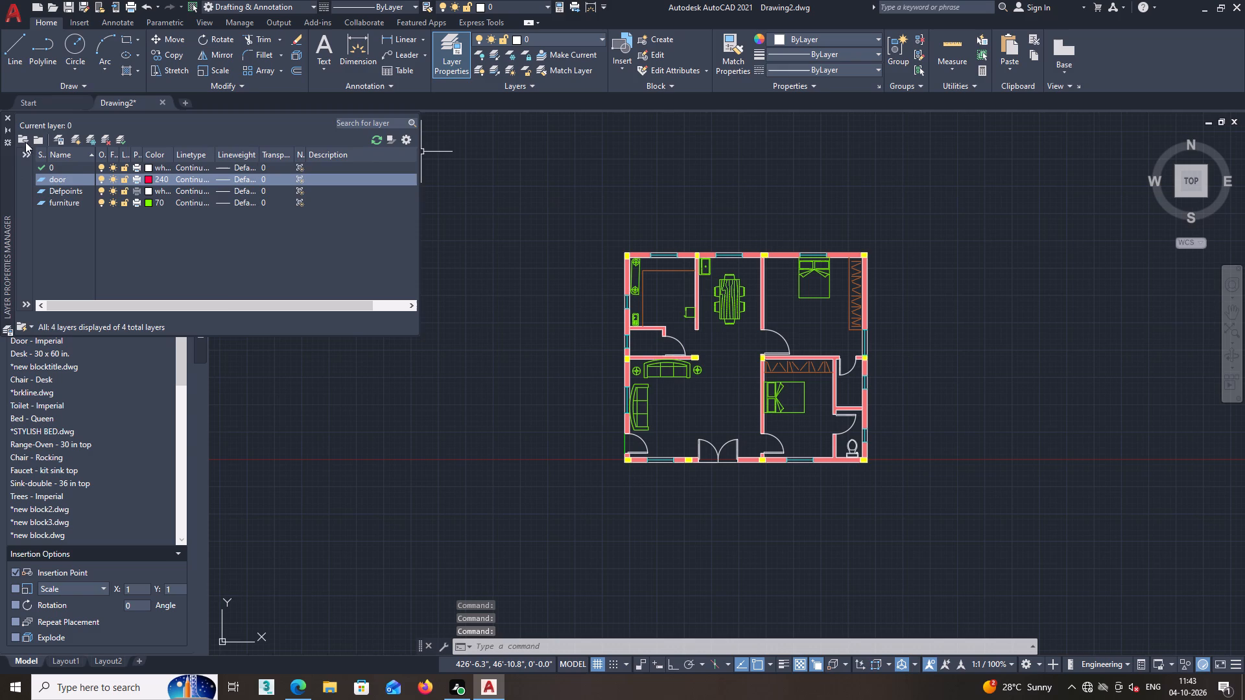
left_click(8, 115)
Put the double entrance door and all the single swing doors of the floor plan on the door layer.
scroll(690, 444, "up", 2)
scroll(741, 470, "up", 2)
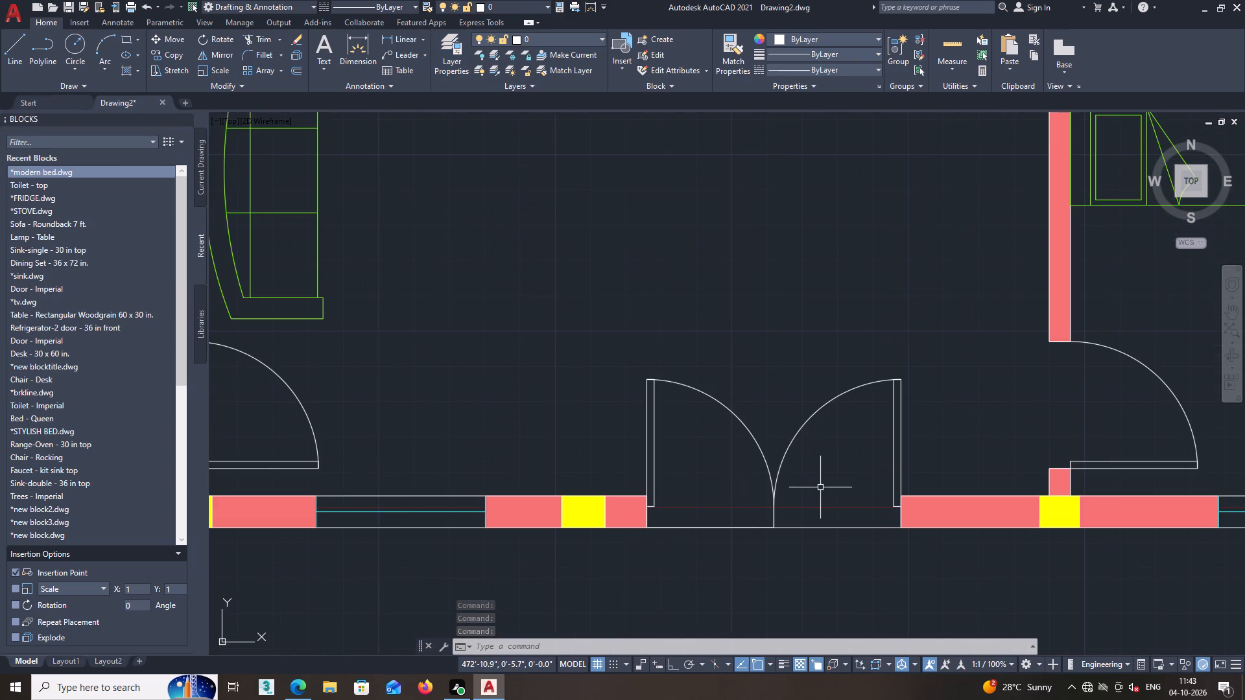
left_click(820, 489)
left_click(682, 404)
scroll(695, 389, "down", 2)
middle_click_drag(566, 380, 621, 384)
scroll(593, 412, "up", 2)
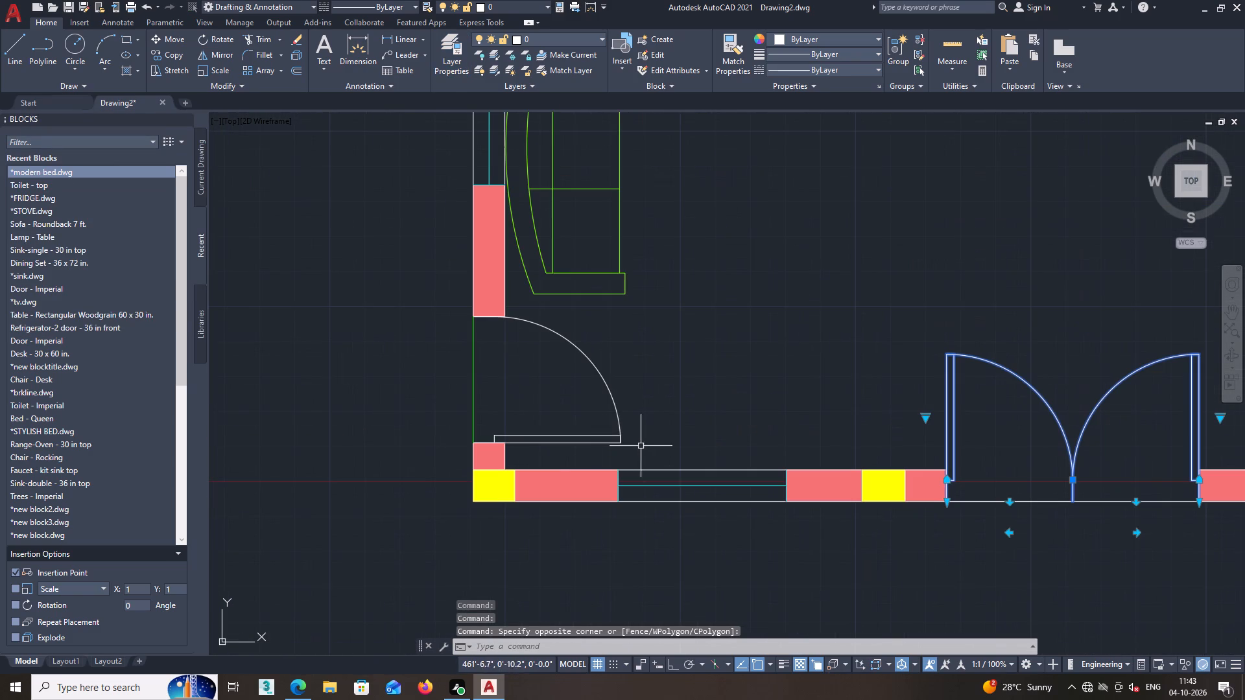
left_click(643, 446)
left_click(600, 390)
scroll(616, 373, "down", 2)
middle_click_drag(666, 347, 702, 492)
scroll(671, 382, "down", 1)
middle_click_drag(699, 316, 696, 379)
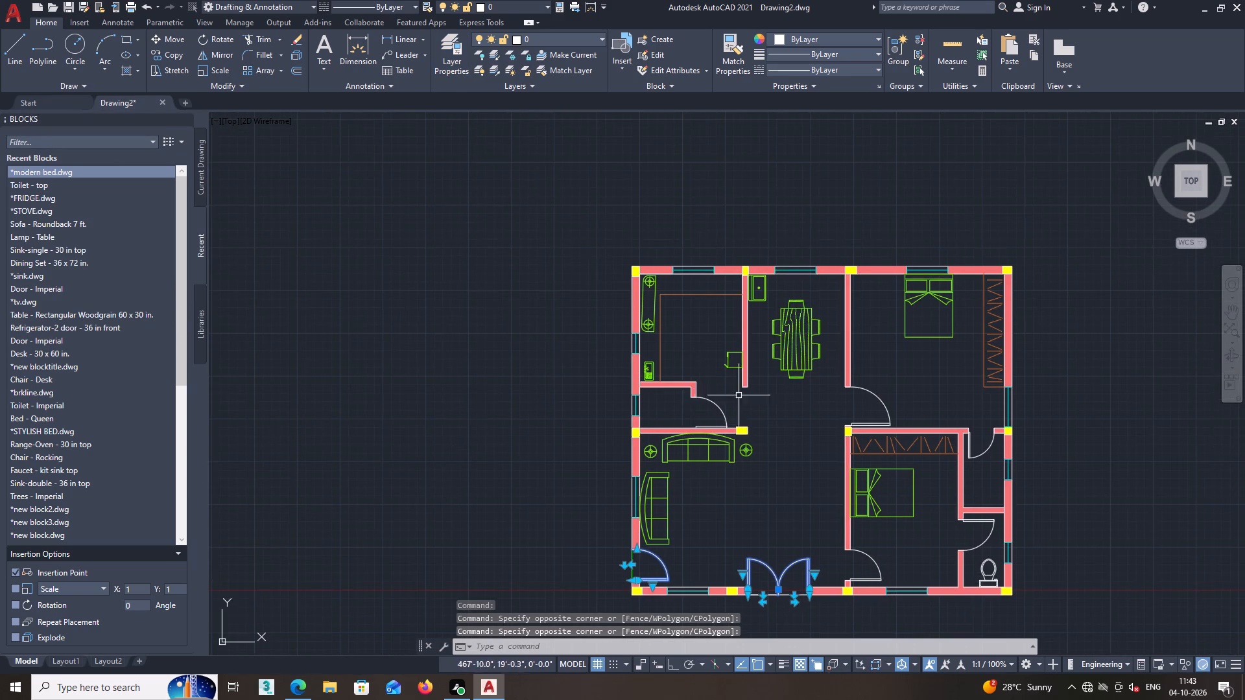
scroll(751, 414, "up", 3)
left_click(715, 426)
left_click(624, 393)
scroll(696, 369, "down", 2)
middle_click_drag(790, 369, 767, 374)
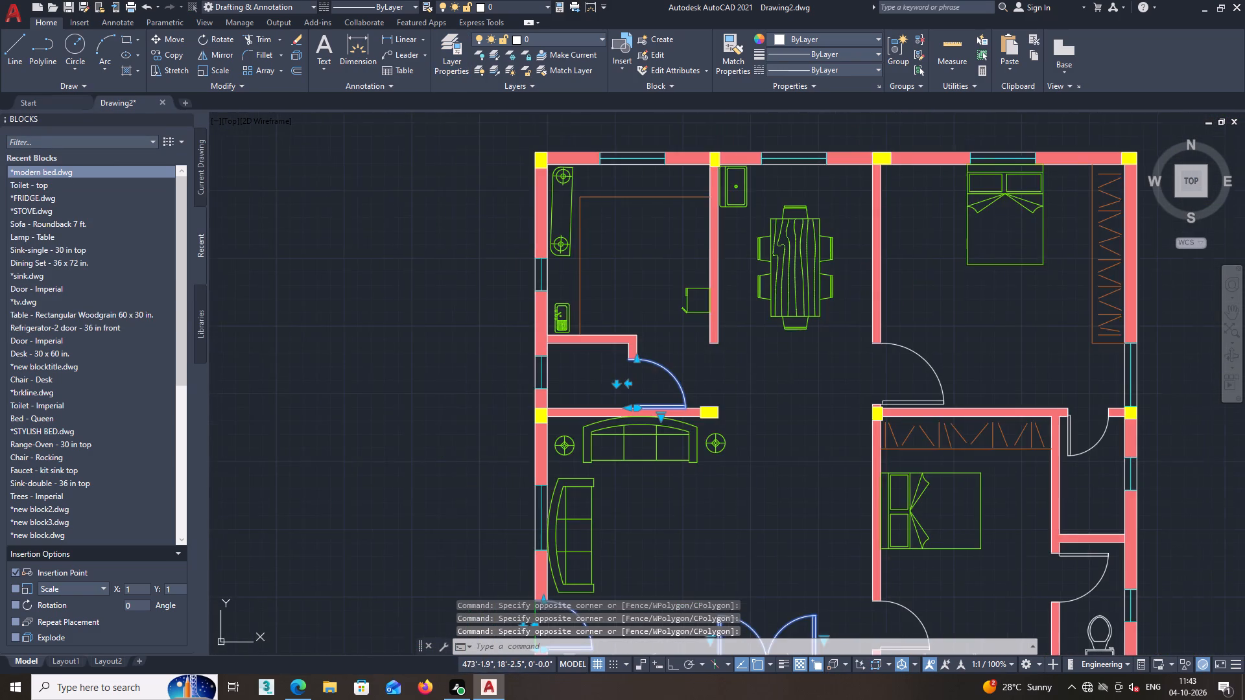
middle_click_drag(767, 374, 638, 403)
scroll(794, 404, "up", 1)
left_click(807, 407)
left_click(709, 401)
scroll(776, 383, "down", 2)
scroll(916, 477, "up", 2)
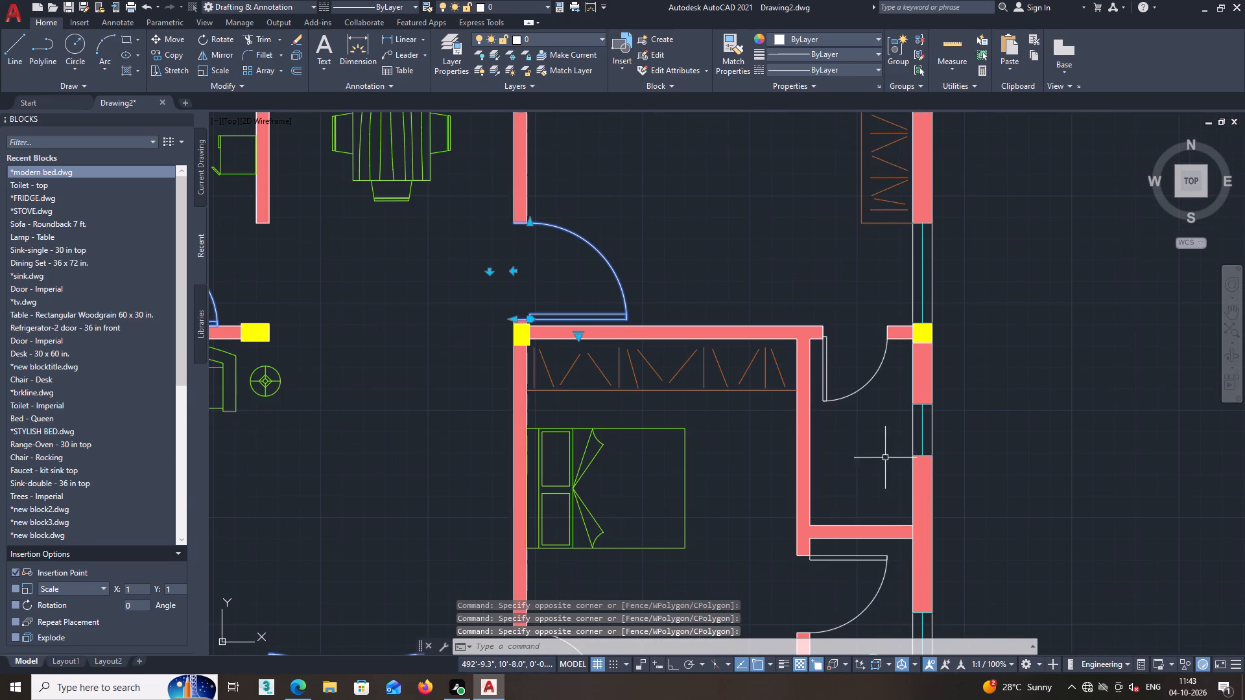
left_click(881, 450)
left_click(855, 365)
scroll(857, 424, "down", 1)
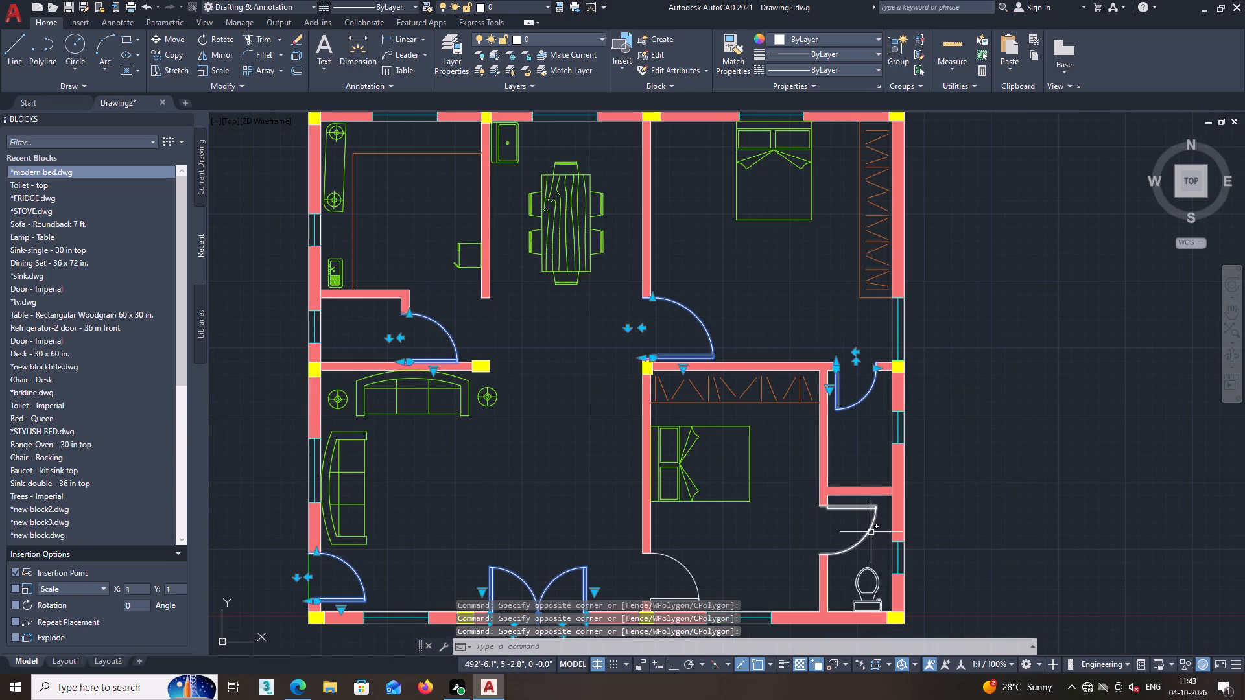
left_click(871, 532)
middle_click_drag(907, 486, 925, 456)
left_click(699, 528)
left_click(691, 541)
scroll(707, 528, "down", 3)
middle_click_drag(724, 523, 737, 489)
scroll(778, 509, "up", 3)
middle_click_drag(743, 449, 773, 502)
scroll(707, 398, "down", 1)
middle_click_drag(705, 392, 756, 451)
scroll(717, 404, "down", 1)
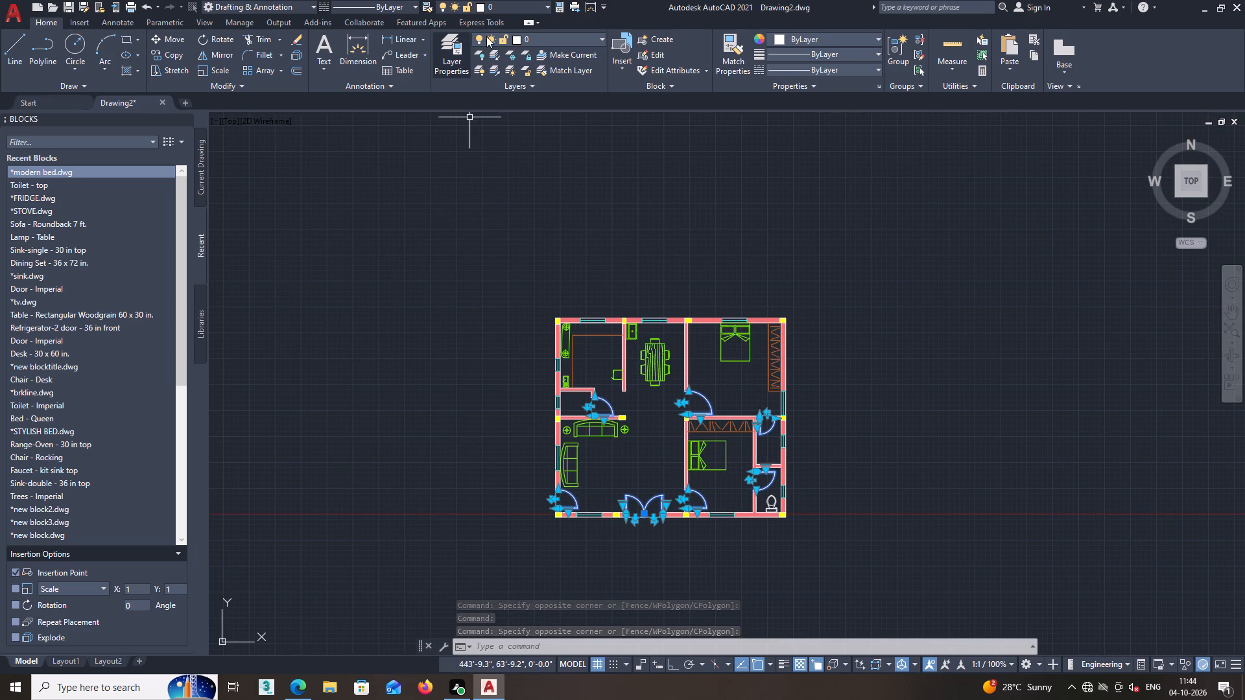
left_click(538, 34)
left_click(536, 89)
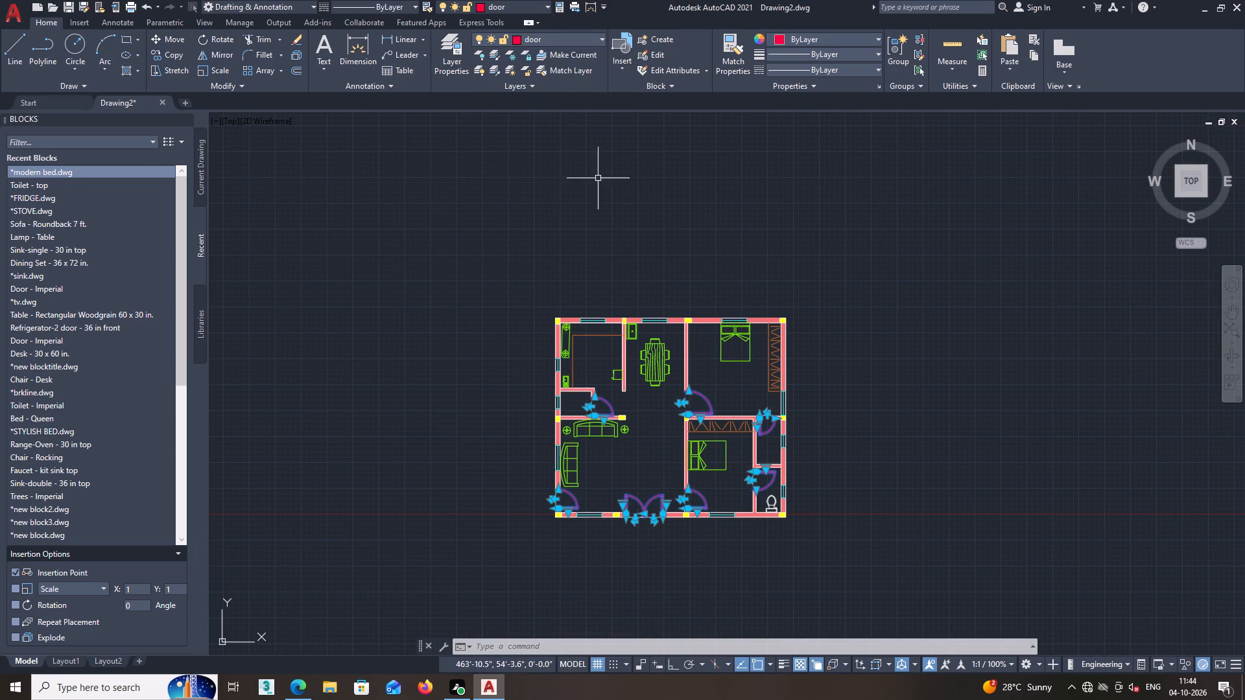
key("space")
Put the toilet in the bathroom on the furniture layer, and close the layer properties.
middle_click_drag(783, 424, 803, 361)
scroll(800, 397, "up", 1)
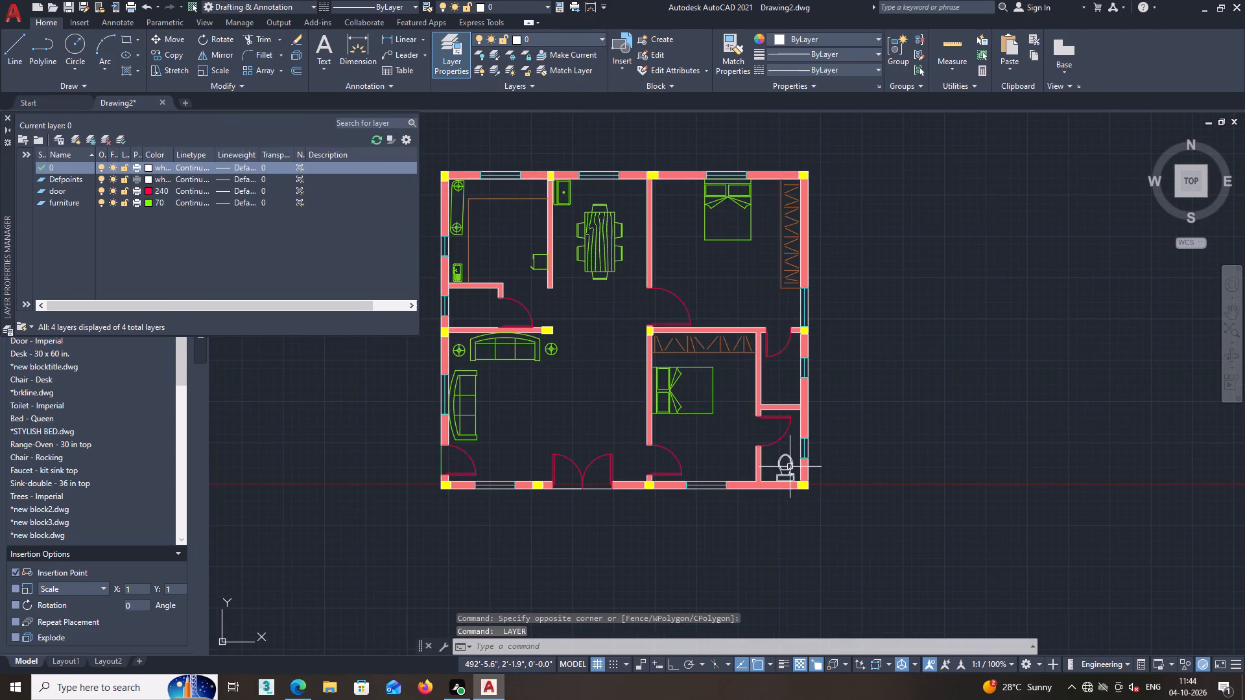
scroll(785, 471, "up", 1)
left_click(787, 449)
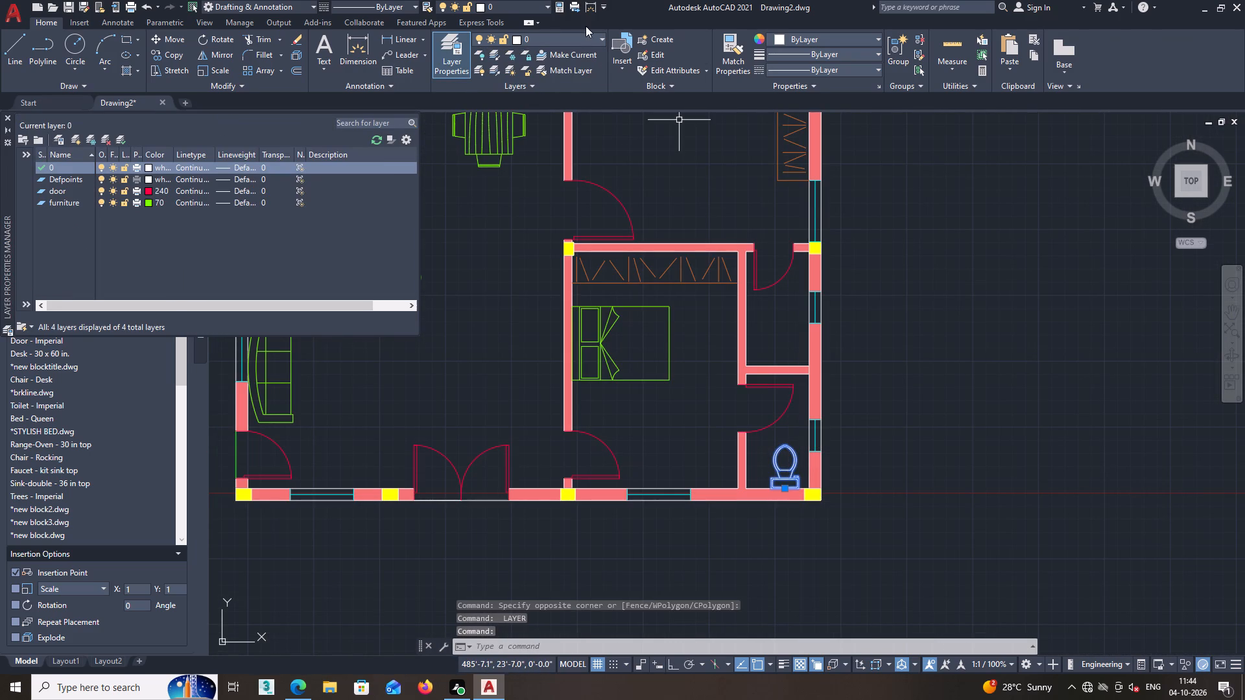
left_click(576, 35)
left_click(548, 100)
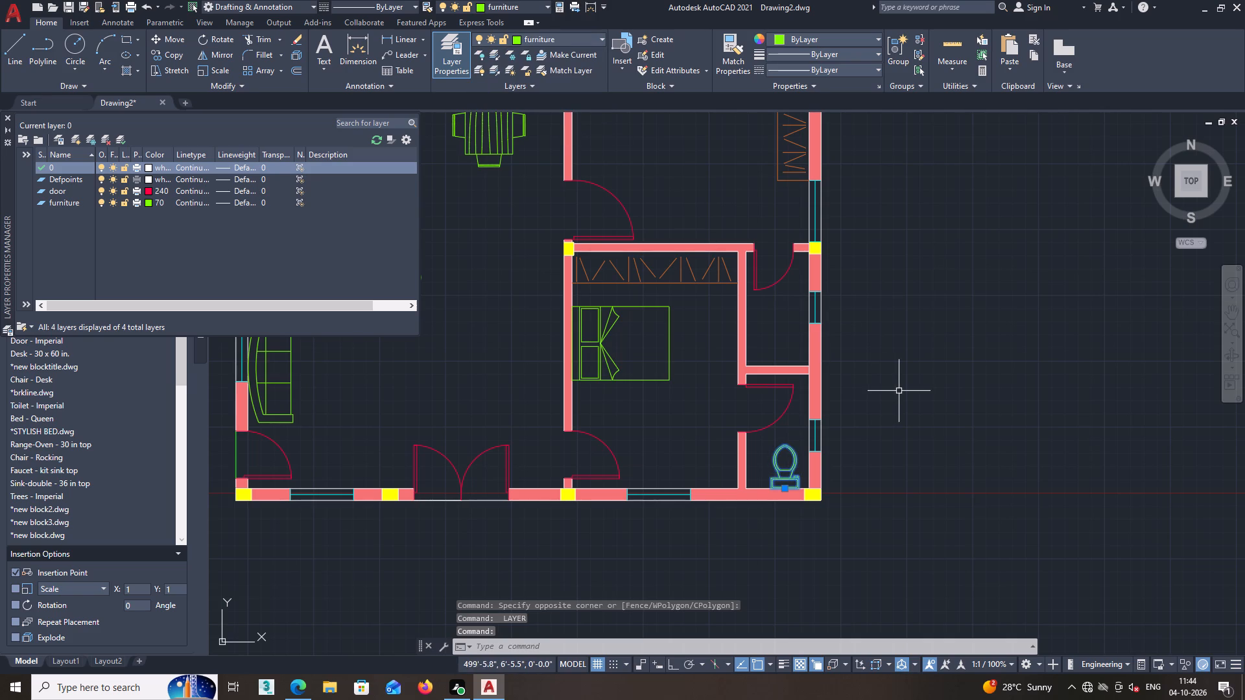
key("space")
left_click(9, 115)
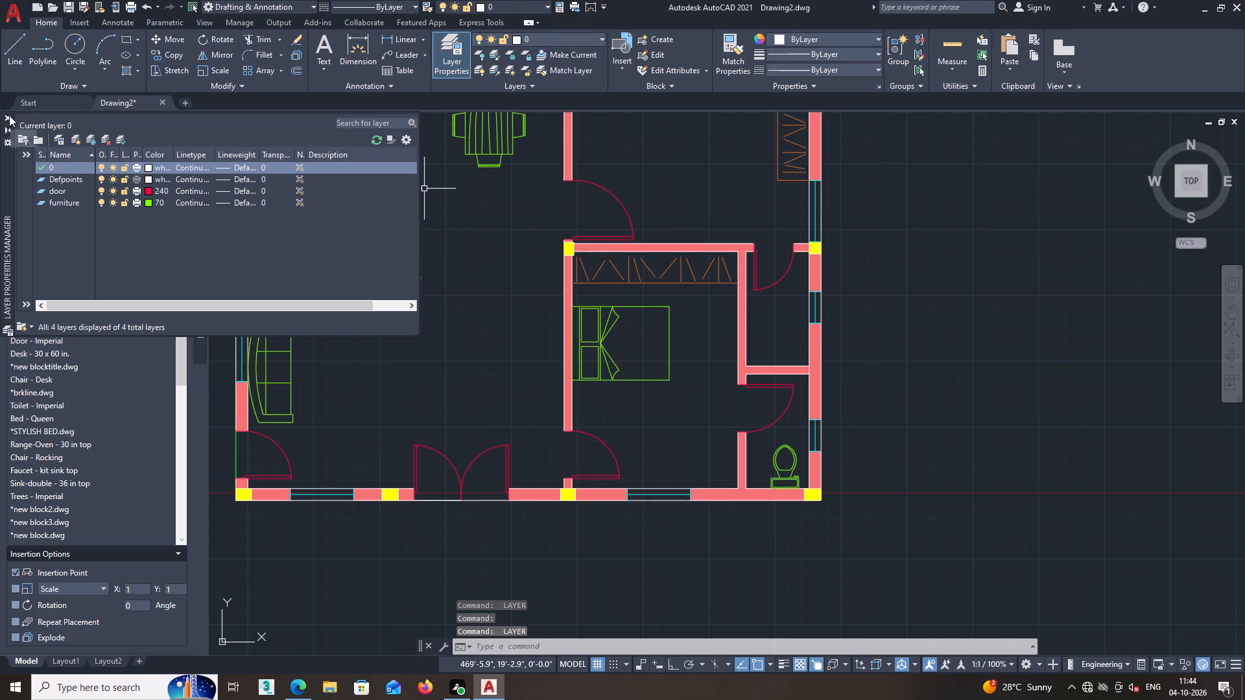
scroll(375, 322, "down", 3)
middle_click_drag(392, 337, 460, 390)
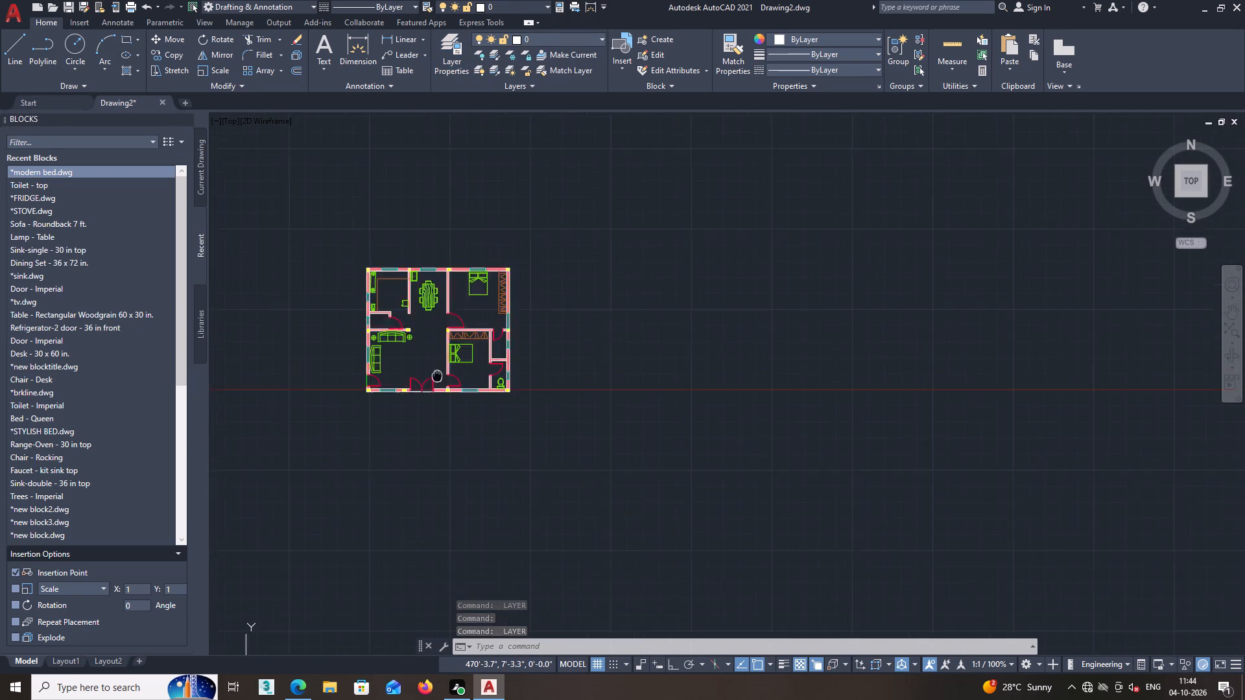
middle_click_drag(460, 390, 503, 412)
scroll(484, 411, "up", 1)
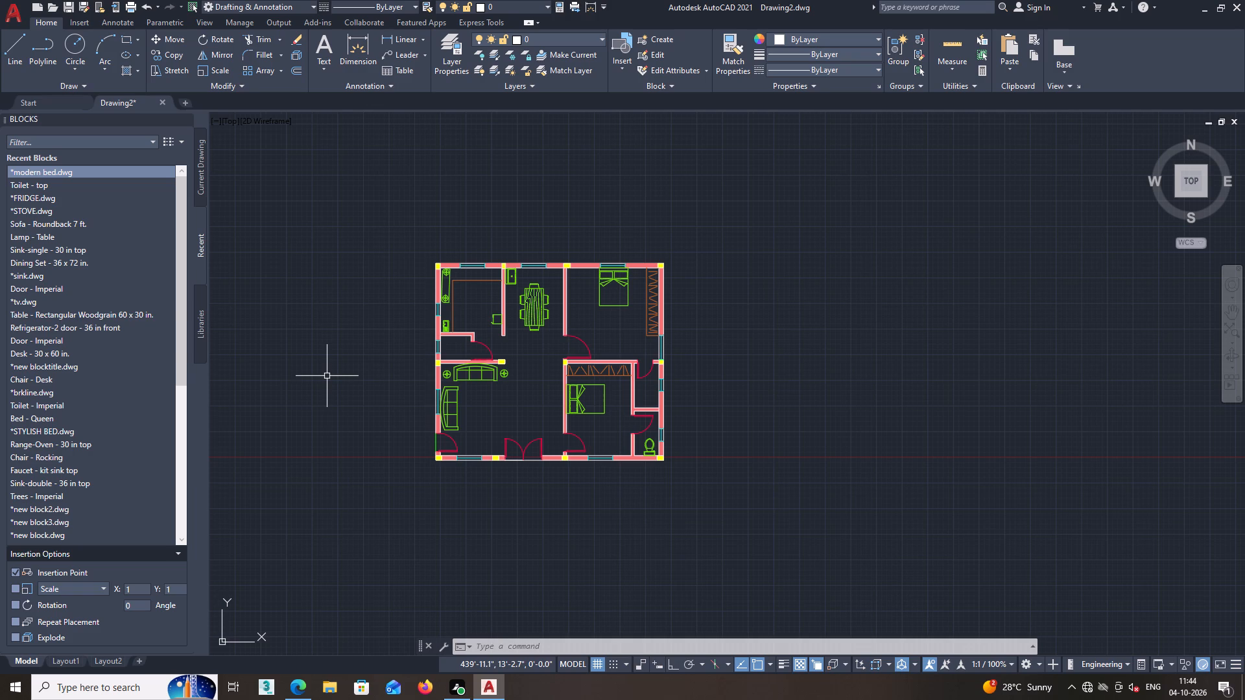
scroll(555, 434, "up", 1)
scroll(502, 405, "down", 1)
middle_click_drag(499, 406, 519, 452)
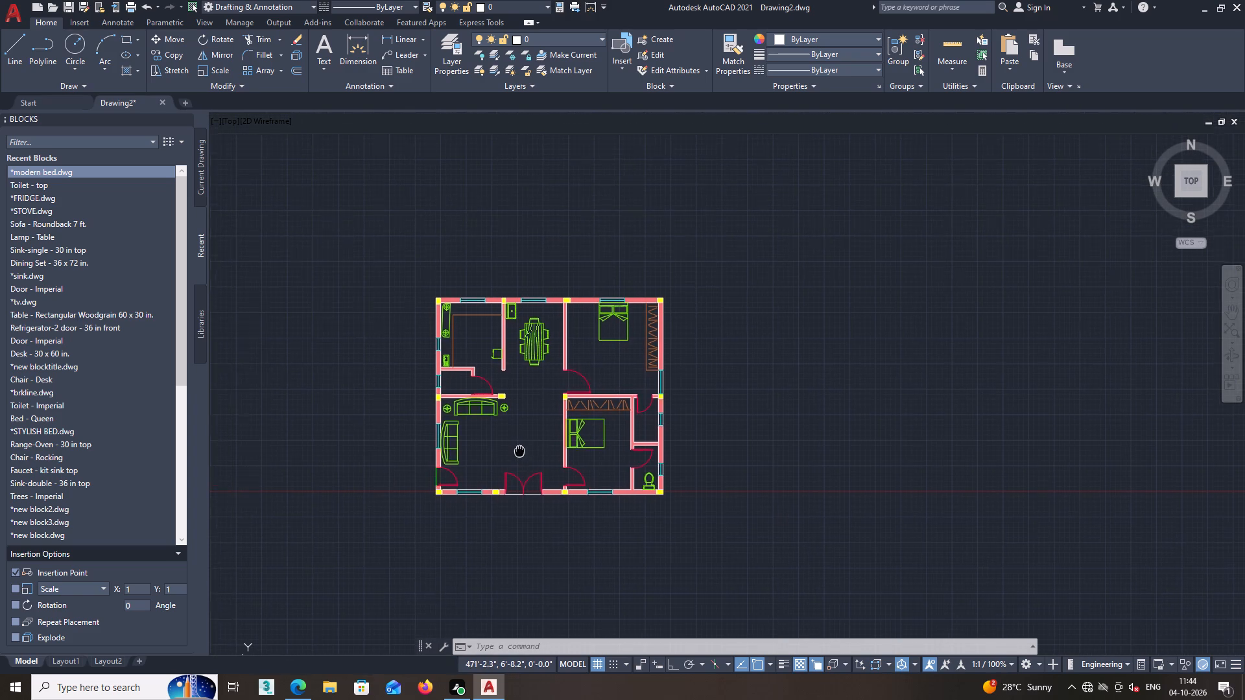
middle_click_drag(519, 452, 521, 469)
Measure the kitchen's inside width from the outer wall to the dining-room wall with a trial linear dimension, without placing it.
scroll(476, 398, "up", 3)
middle_click_drag(470, 399, 550, 393)
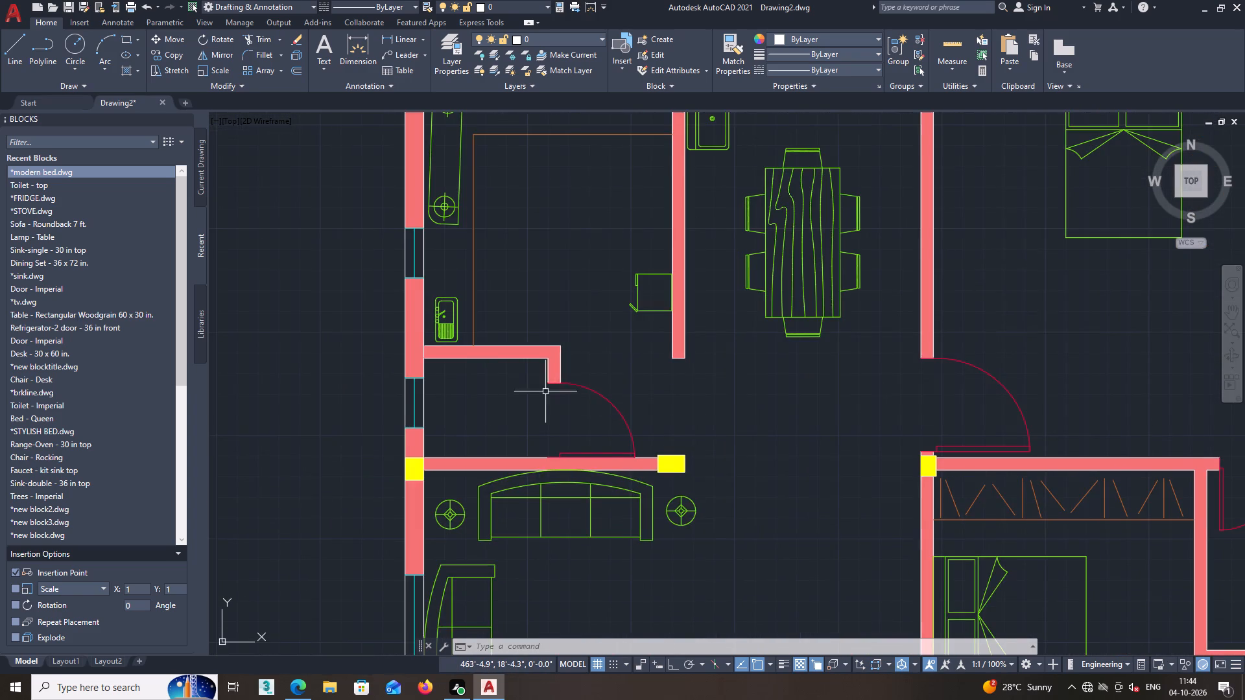
middle_click_drag(541, 383, 526, 624)
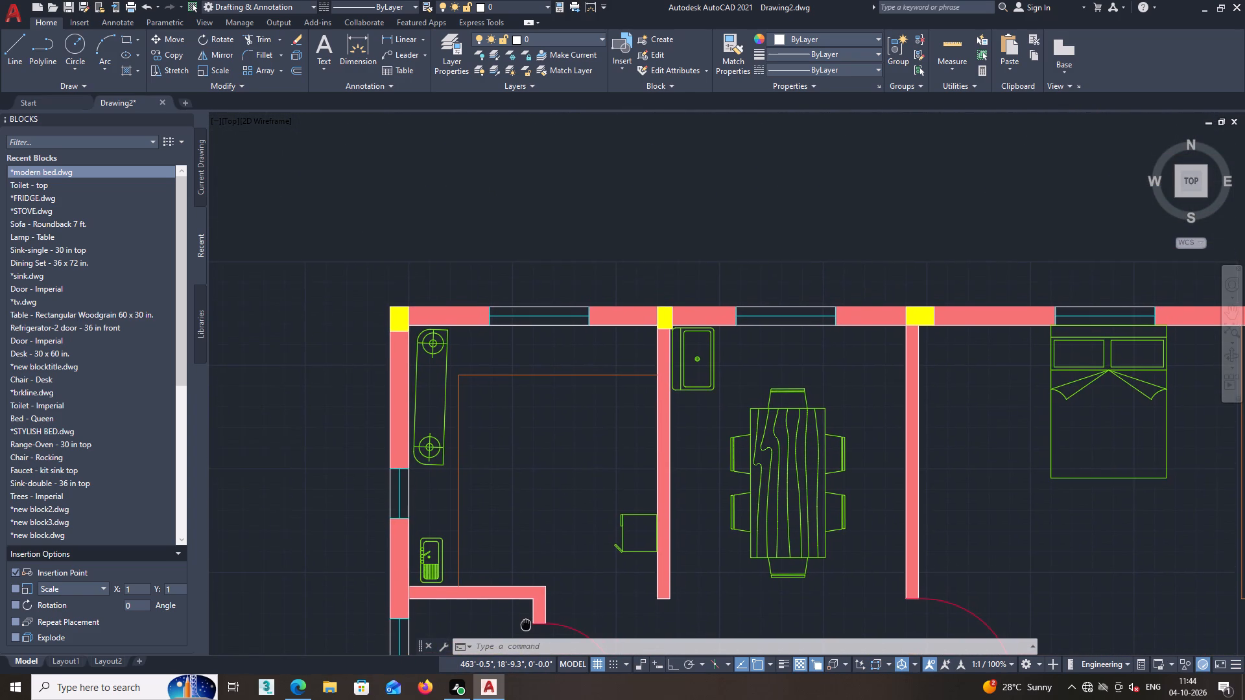
middle_click_drag(526, 624, 504, 503)
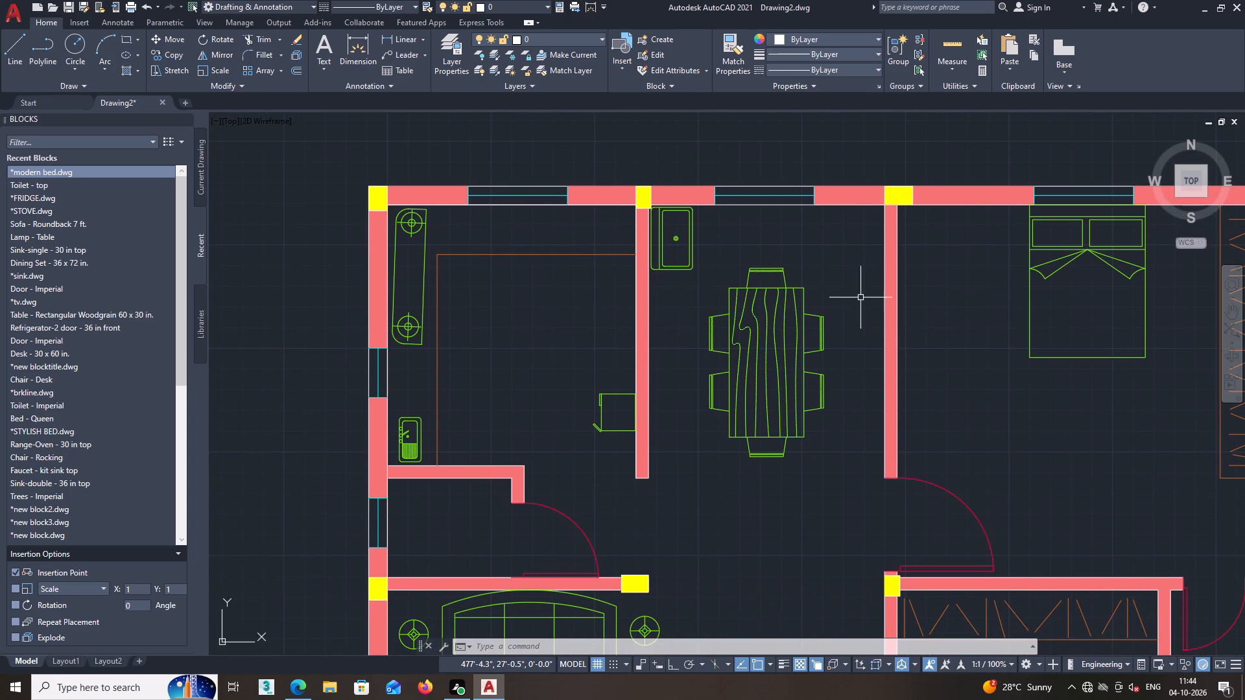
left_click(390, 35)
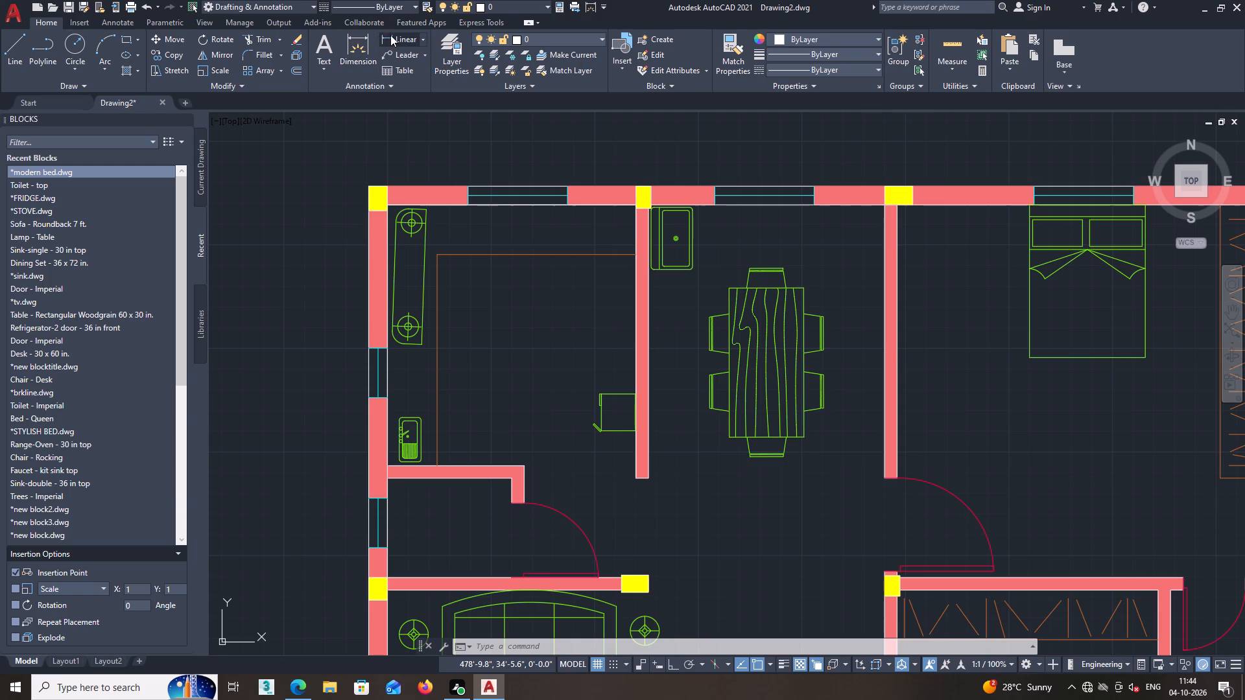
middle_click_drag(484, 286, 493, 275)
middle_click_drag(495, 340, 444, 339)
middle_click_drag(444, 340, 383, 355)
scroll(401, 387, "up", 1)
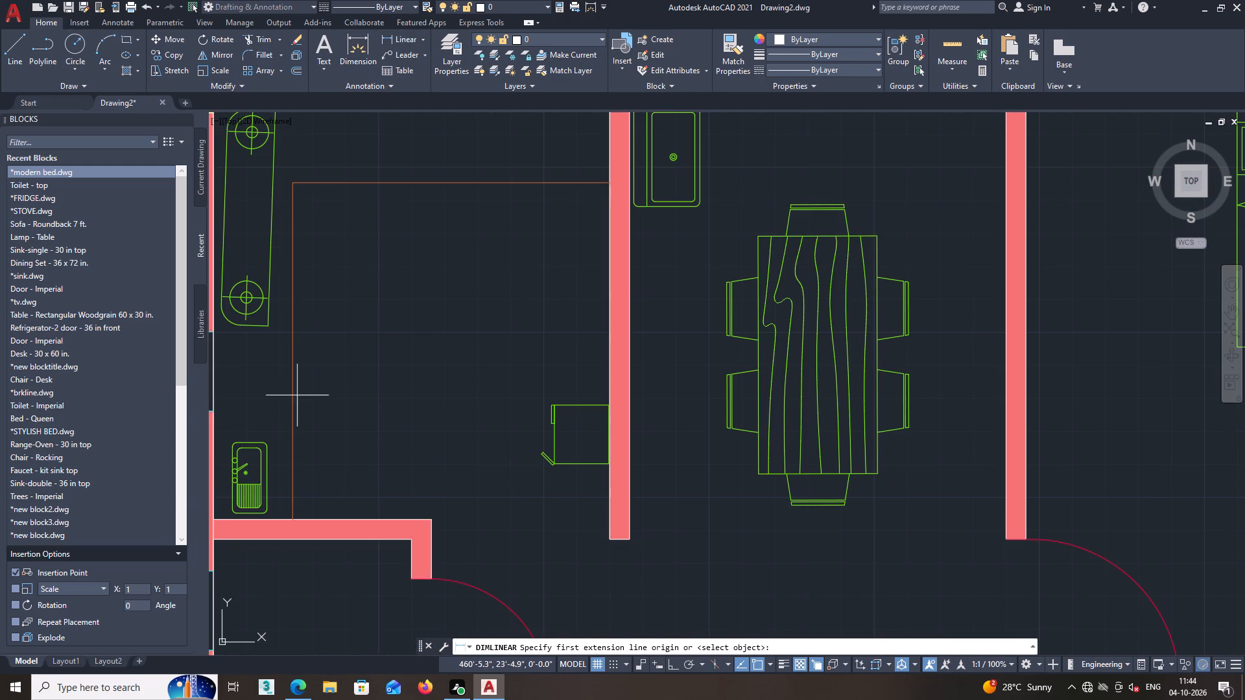
middle_click_drag(234, 410, 372, 404)
left_click(351, 395)
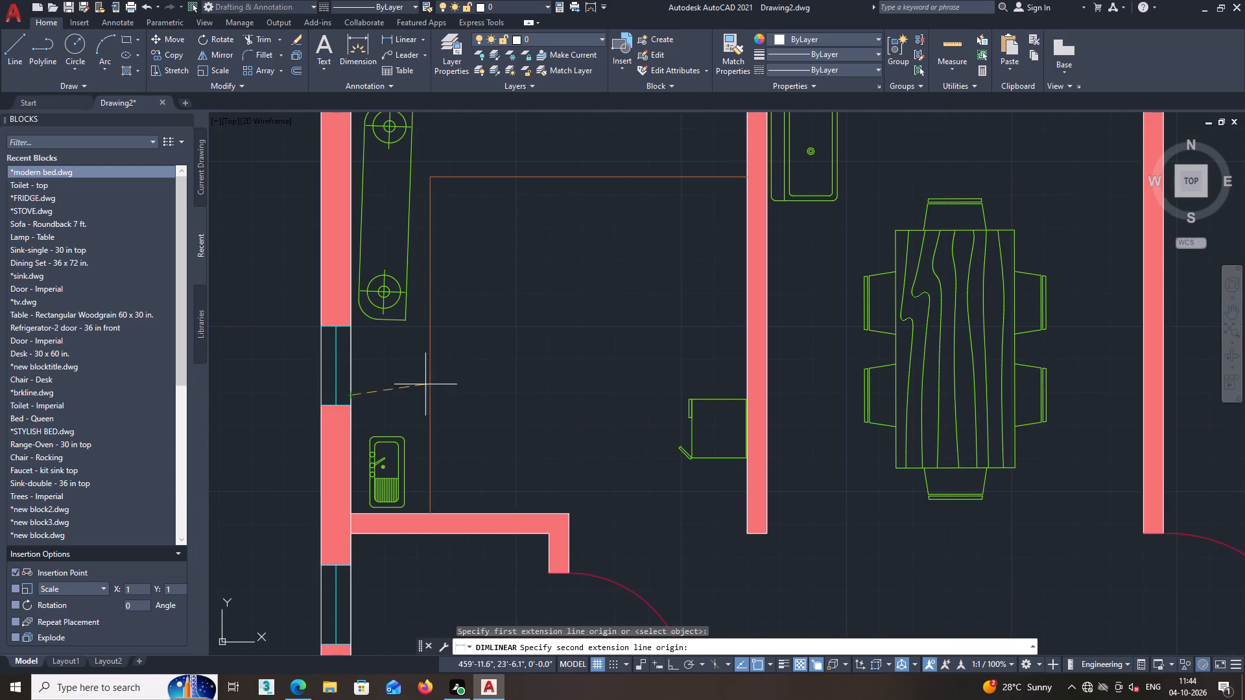
left_click(744, 399)
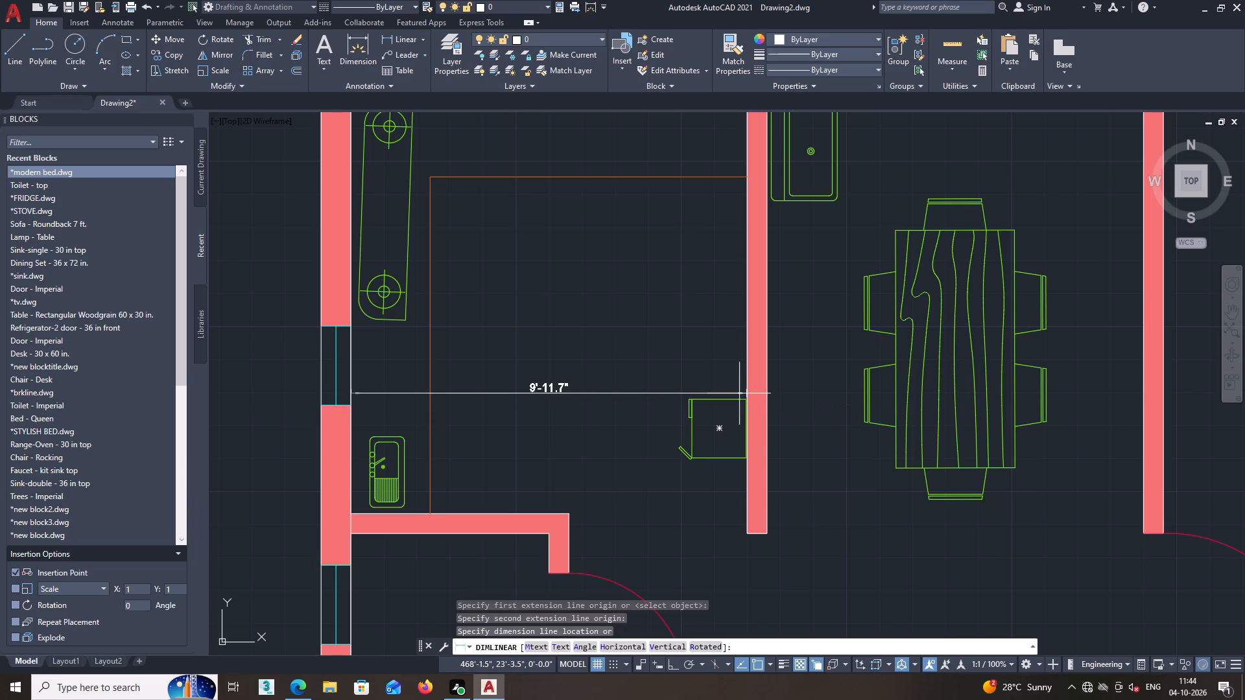
key("Escape")
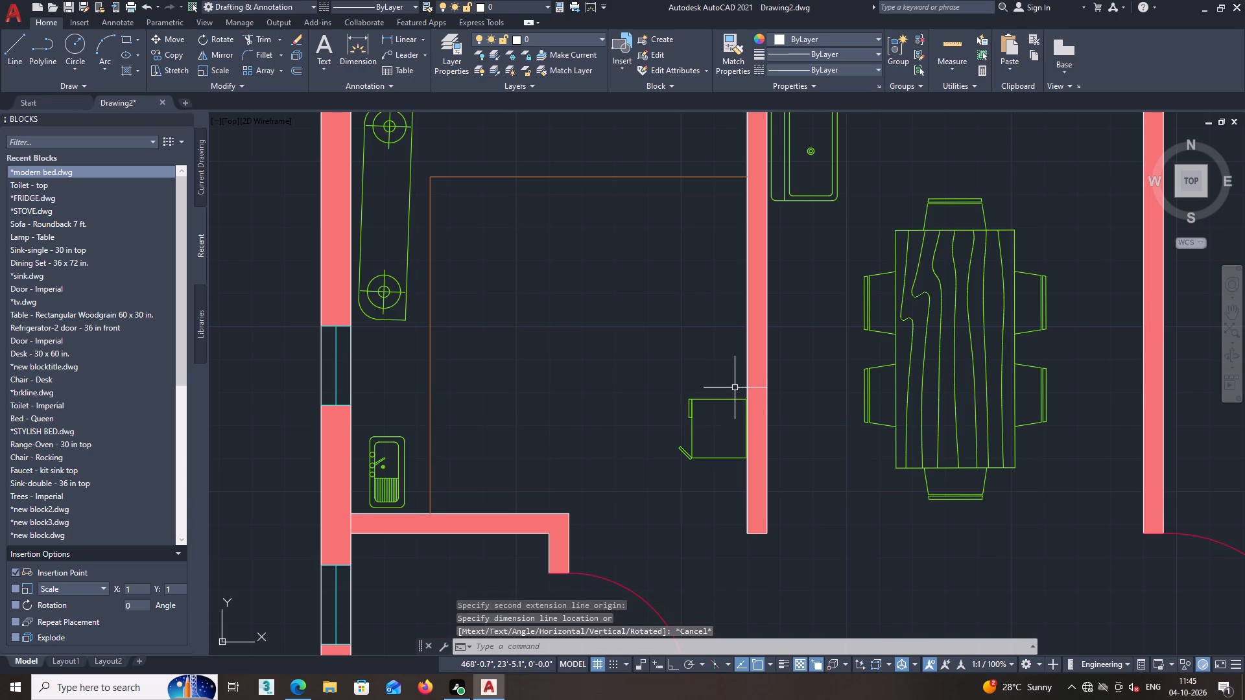
Start a multiline text box in the open floor area of the kitchen.
middle_click_drag(562, 386, 577, 423)
scroll(578, 421, "down", 1)
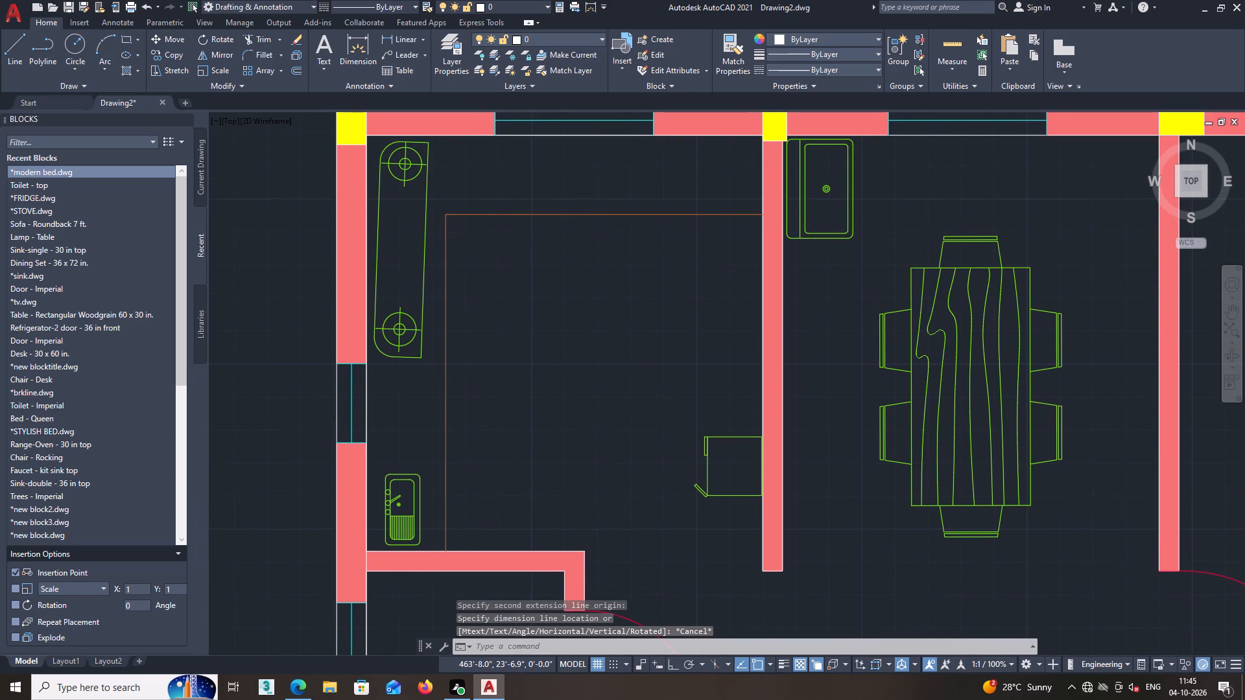
middle_click_drag(578, 421, 578, 478)
key("t")
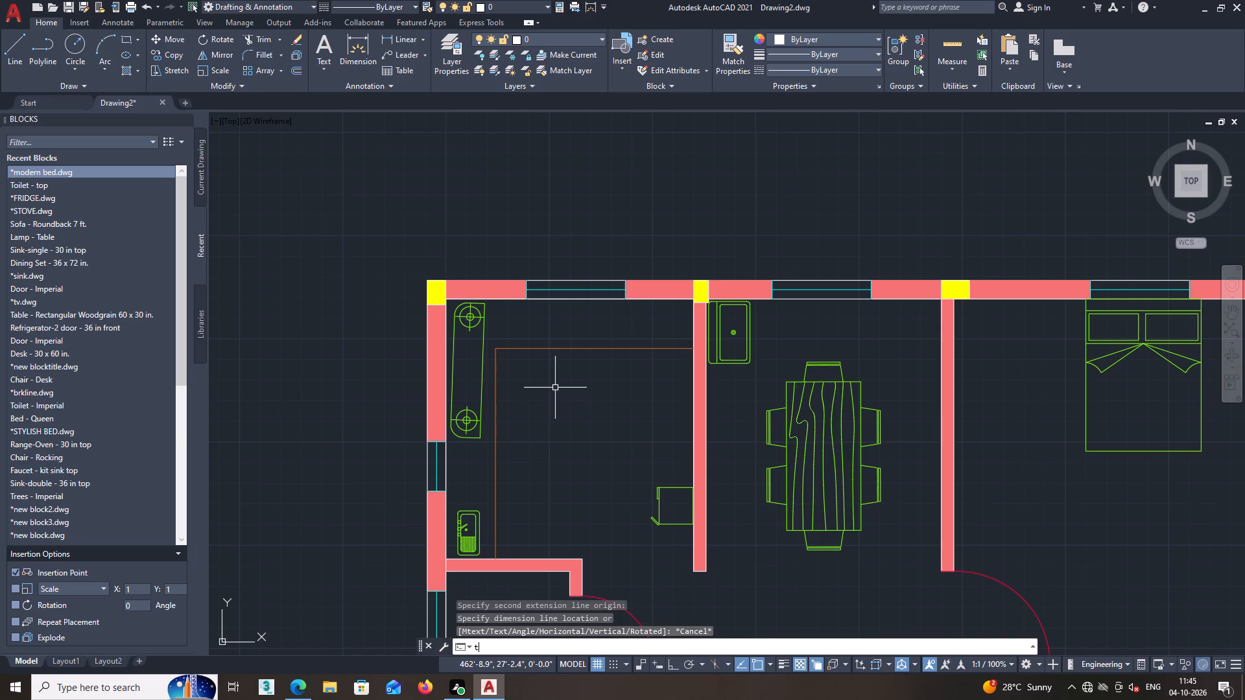
key("Return")
left_click(530, 388)
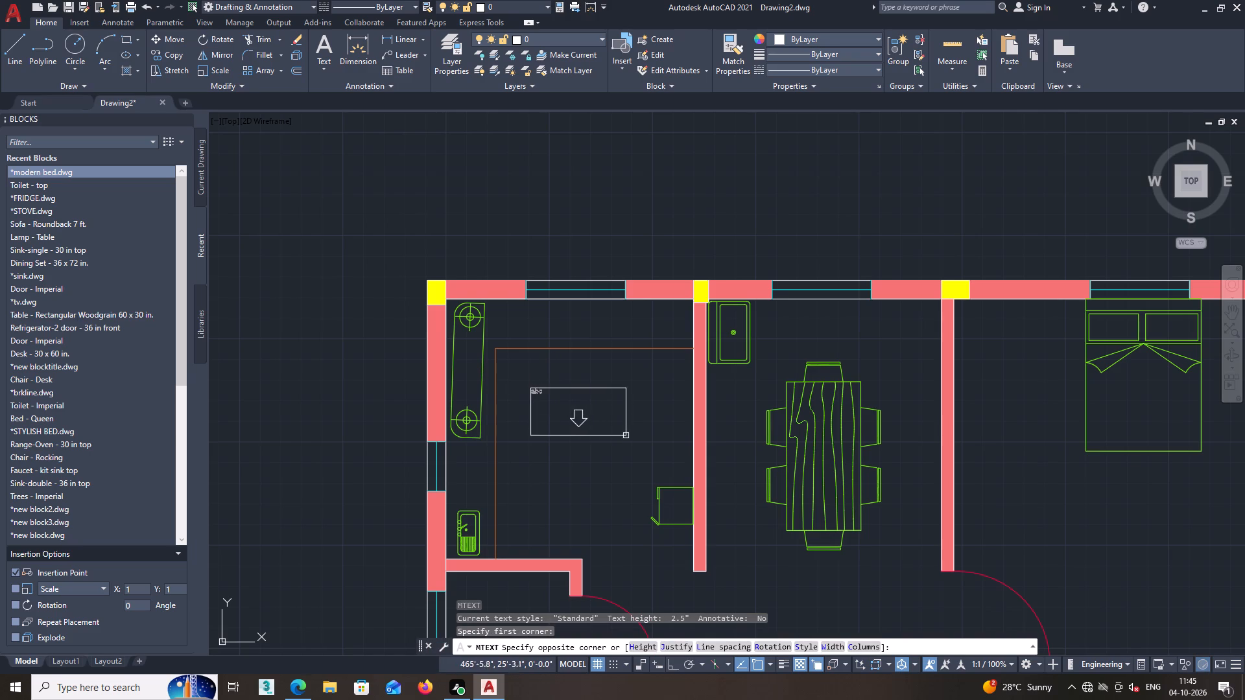
left_click(659, 441)
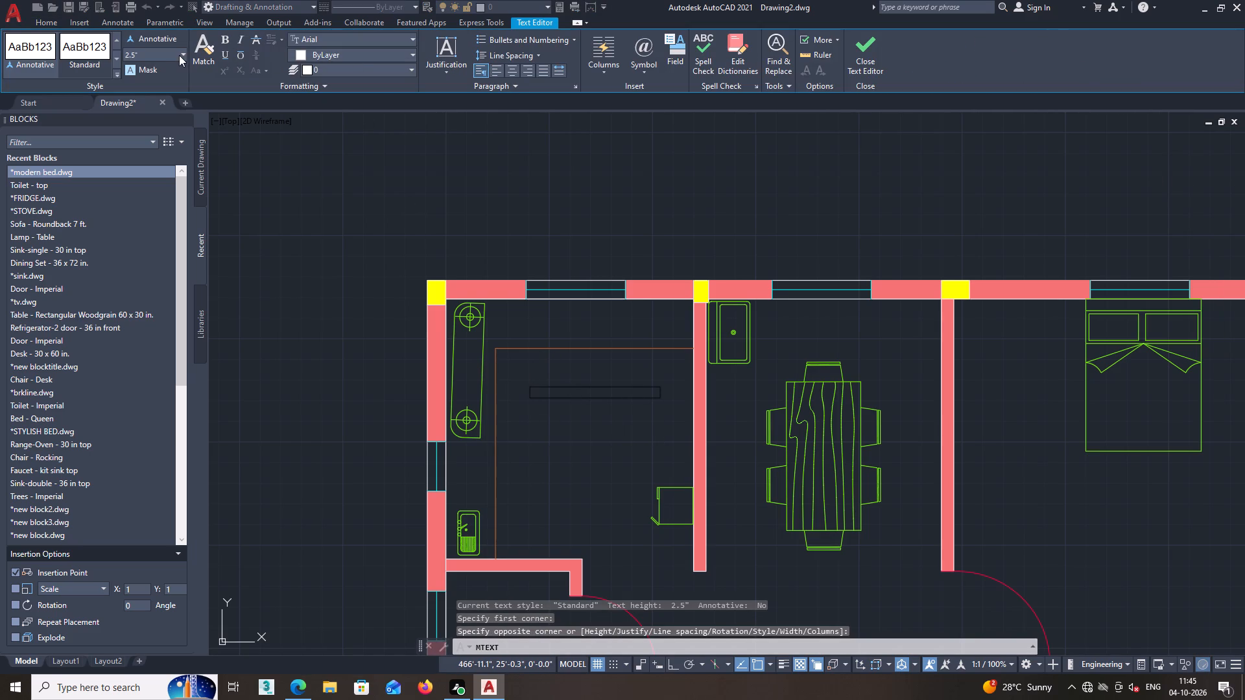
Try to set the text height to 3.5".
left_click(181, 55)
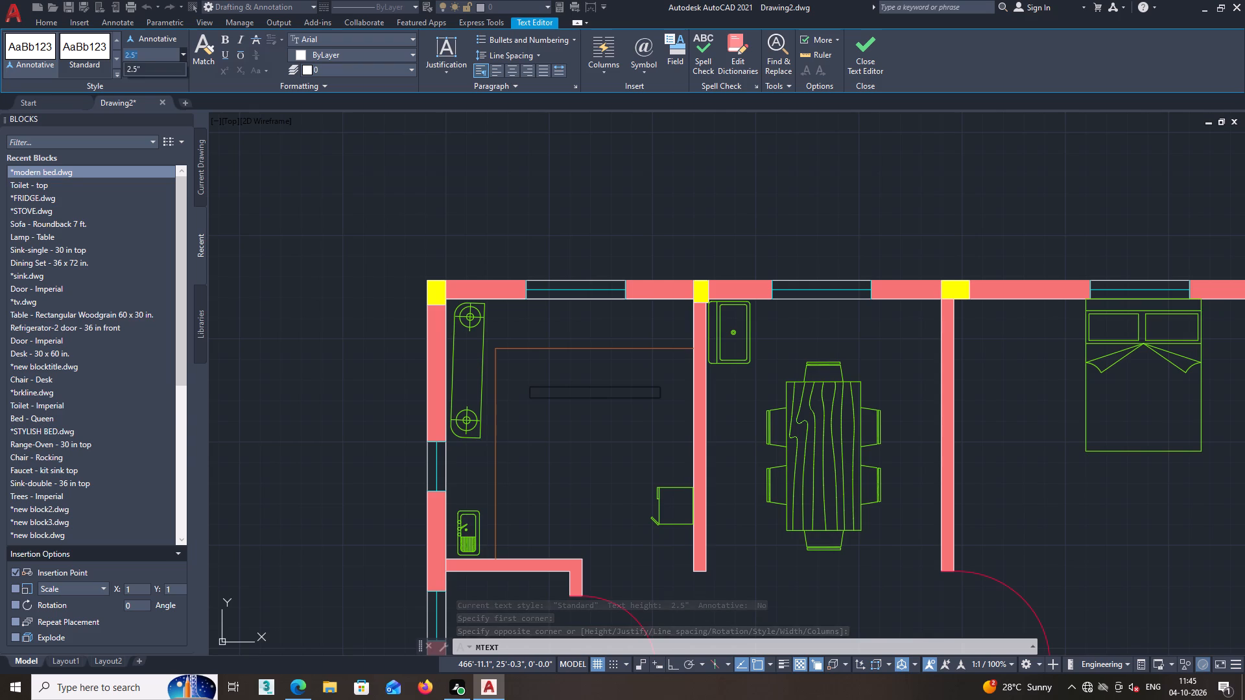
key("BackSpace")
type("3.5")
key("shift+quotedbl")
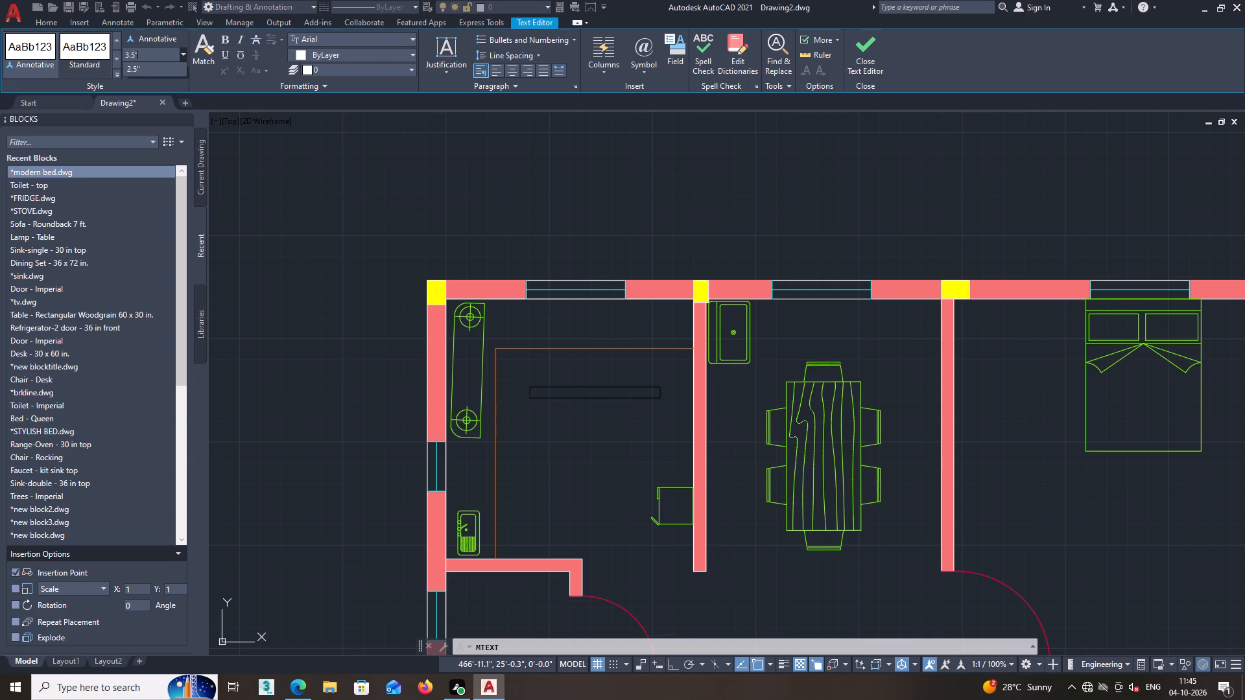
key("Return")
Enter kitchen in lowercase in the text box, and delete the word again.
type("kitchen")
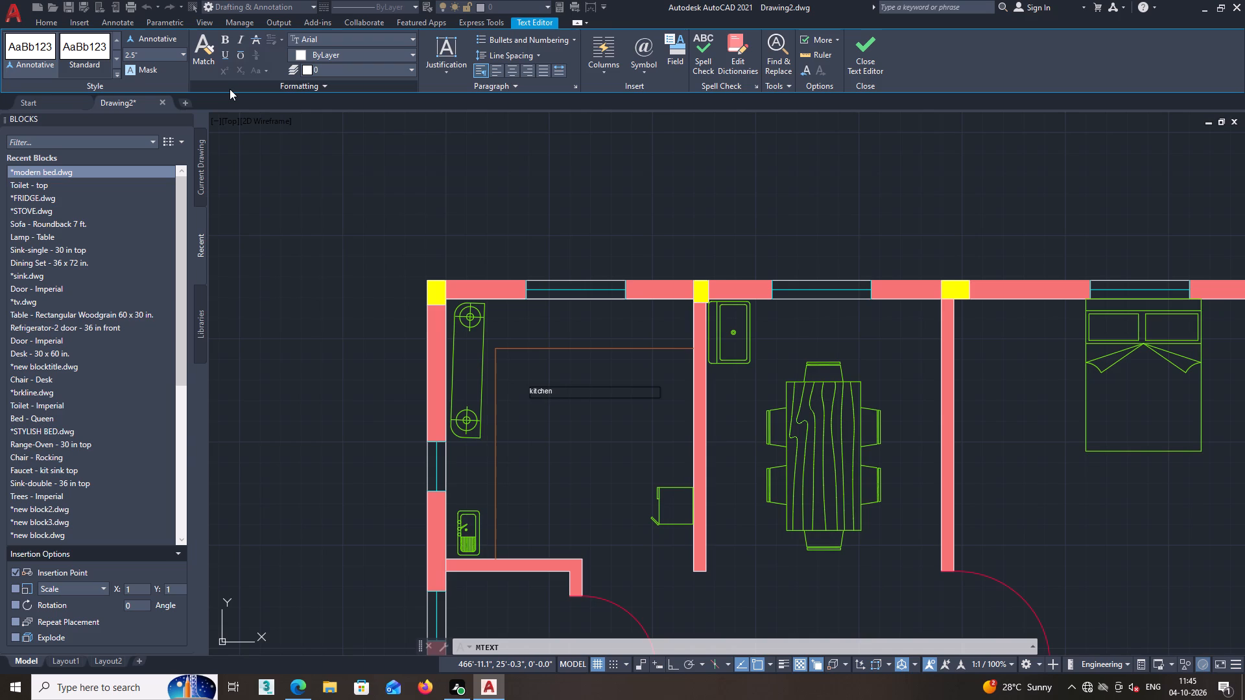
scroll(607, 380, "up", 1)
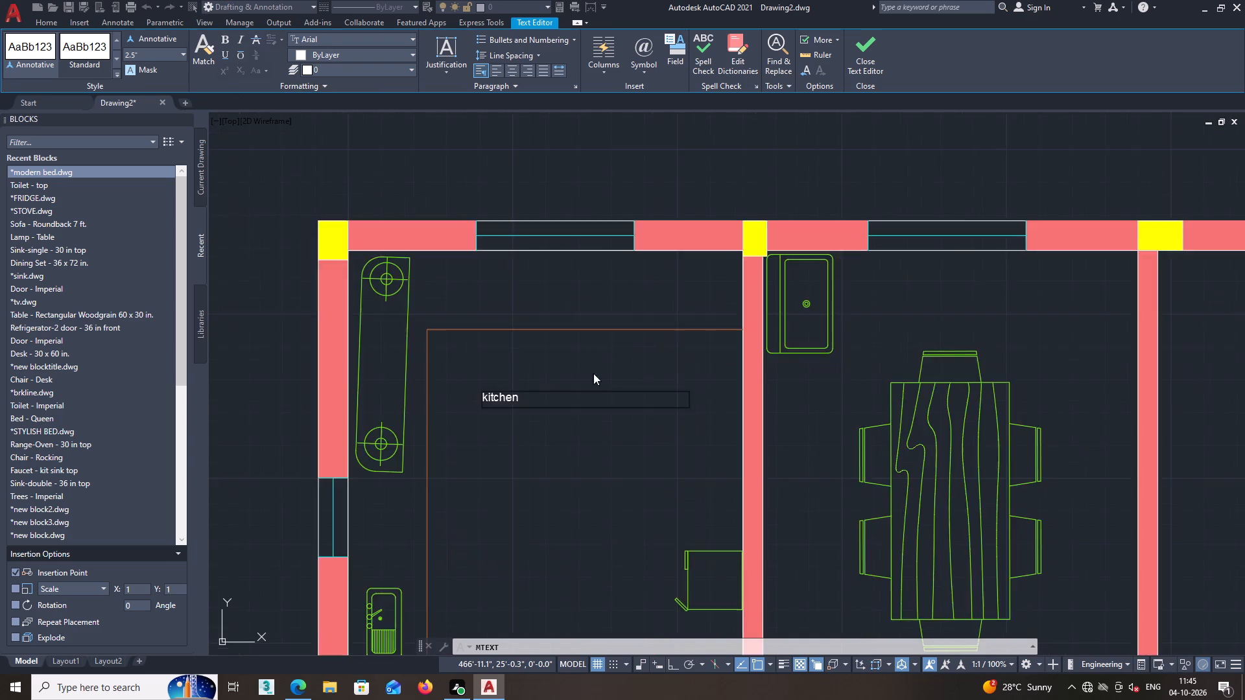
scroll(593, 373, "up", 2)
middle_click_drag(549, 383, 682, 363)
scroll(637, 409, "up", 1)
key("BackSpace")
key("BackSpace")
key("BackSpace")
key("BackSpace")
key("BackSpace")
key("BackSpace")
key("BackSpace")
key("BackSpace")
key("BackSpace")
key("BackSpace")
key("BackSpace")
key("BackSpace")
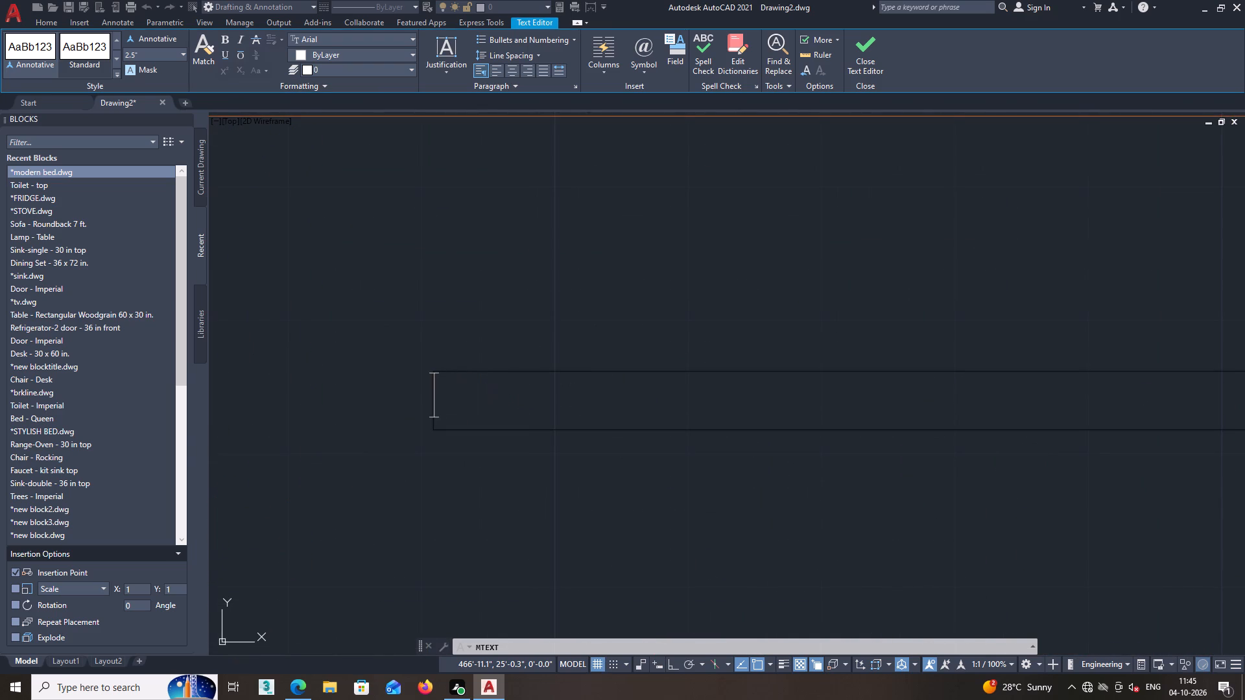
Write the room label KITCHEN with 10' X 10'6" on a second line, and finish the text.
type("KITCHEN")
key("Return")
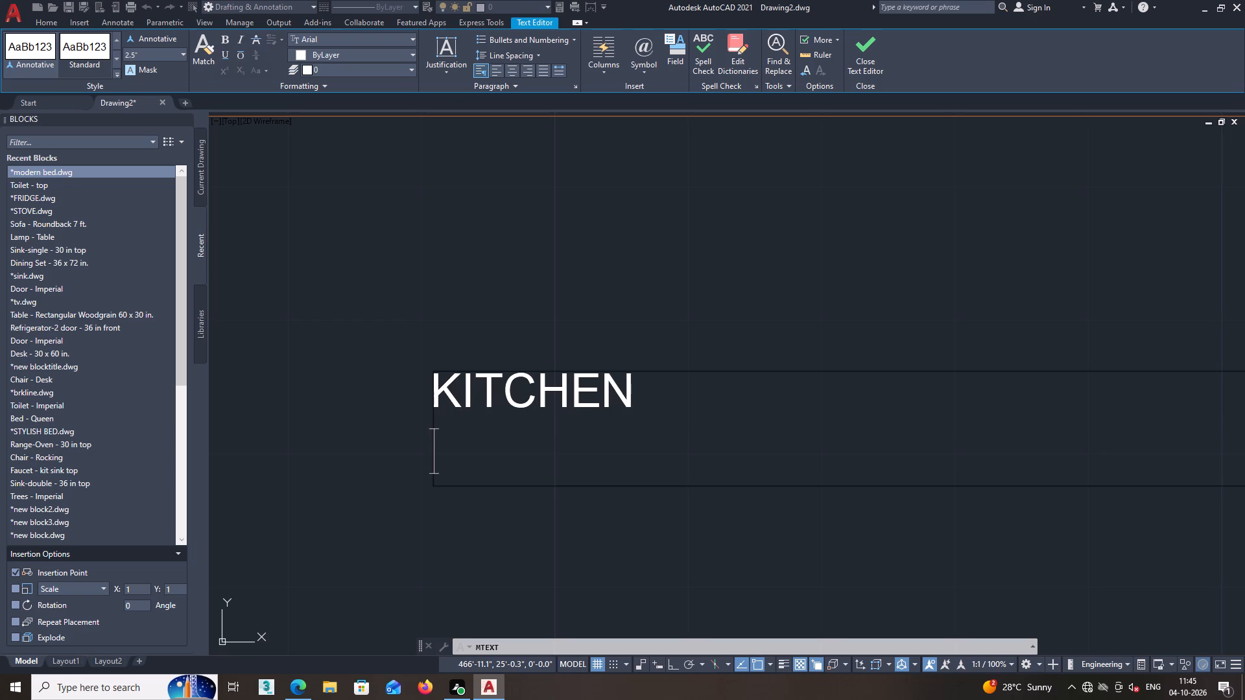
type("10")
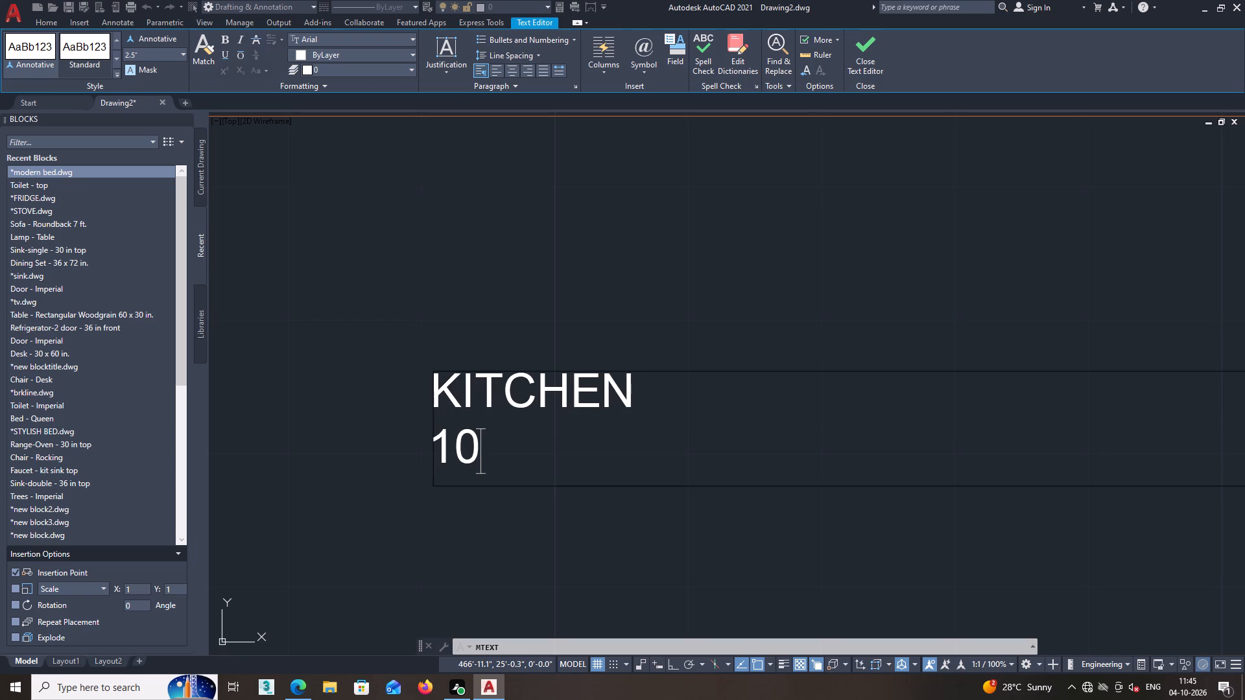
type("'")
key("space")
type("X")
key("space")
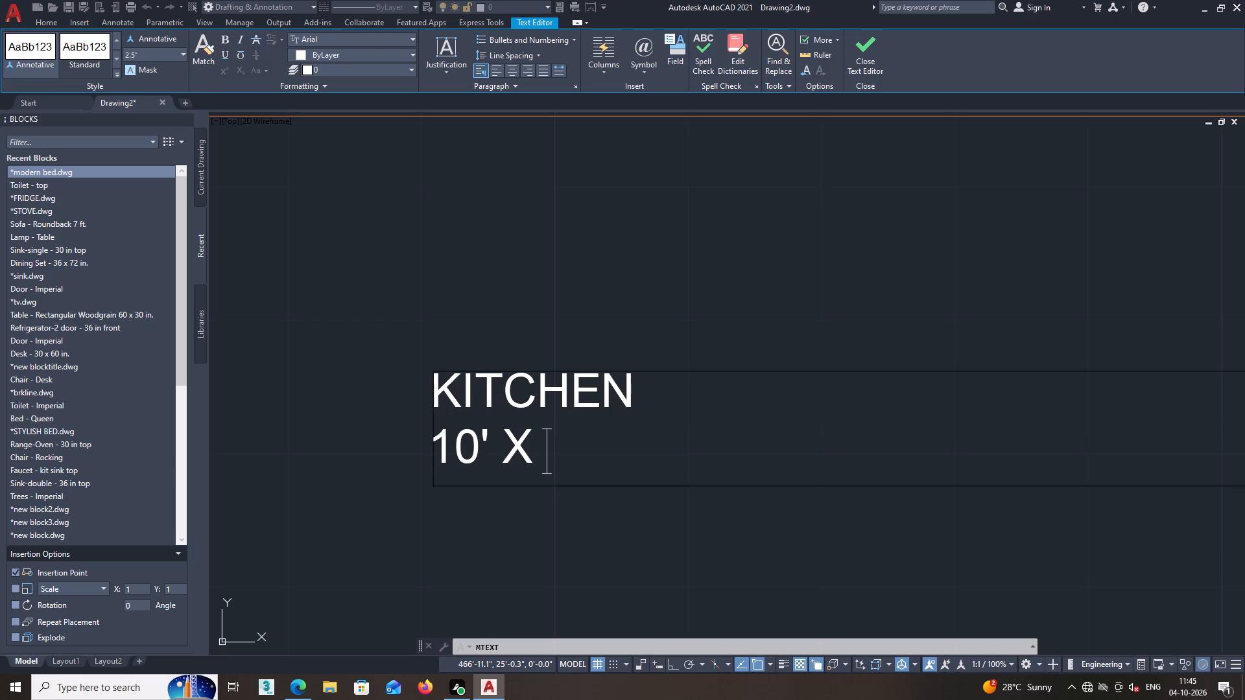
type("10'6\"")
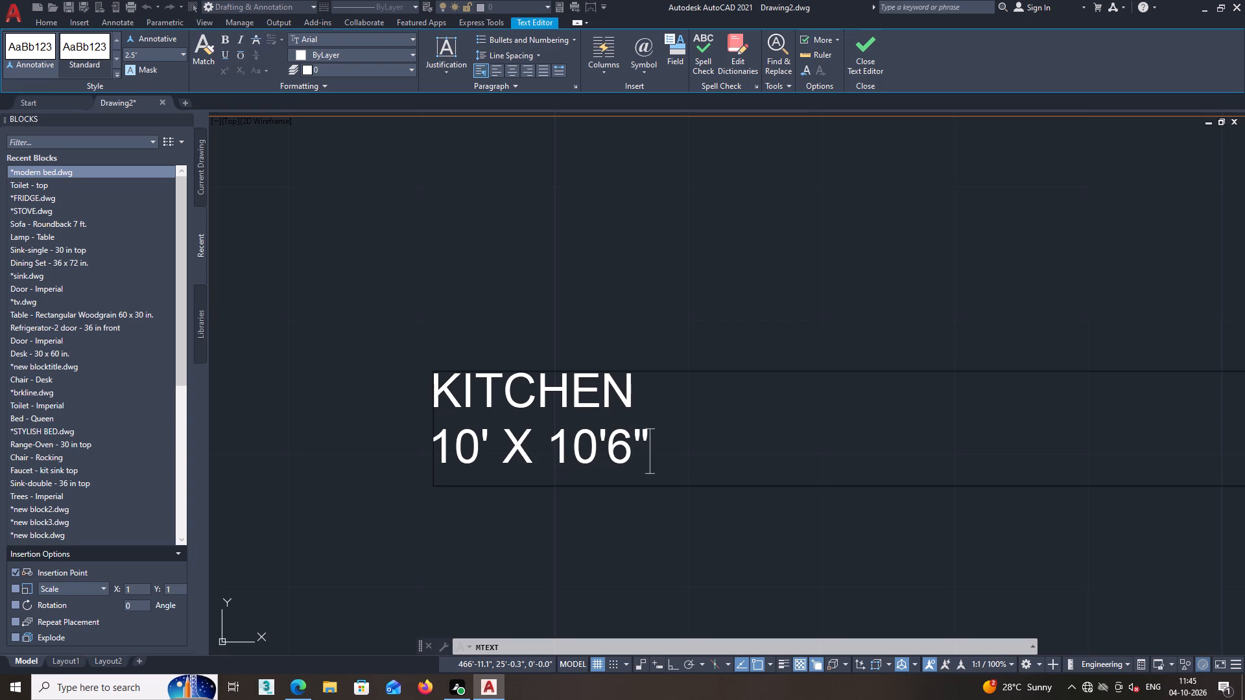
left_click(745, 302)
Copy the KITCHEN room label into the small room directly below the kitchen.
scroll(746, 304, "down", 3)
middle_click_drag(736, 356, 687, 397)
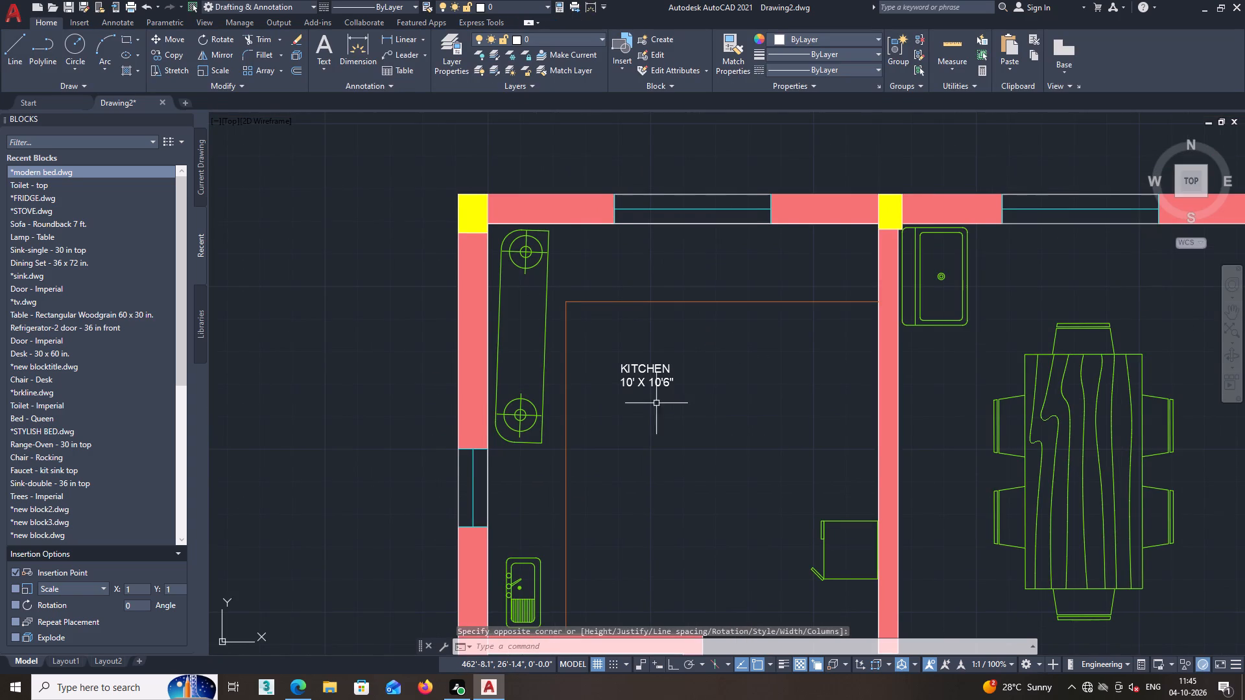
middle_click_drag(654, 399, 617, 375)
middle_click_drag(608, 373, 593, 390)
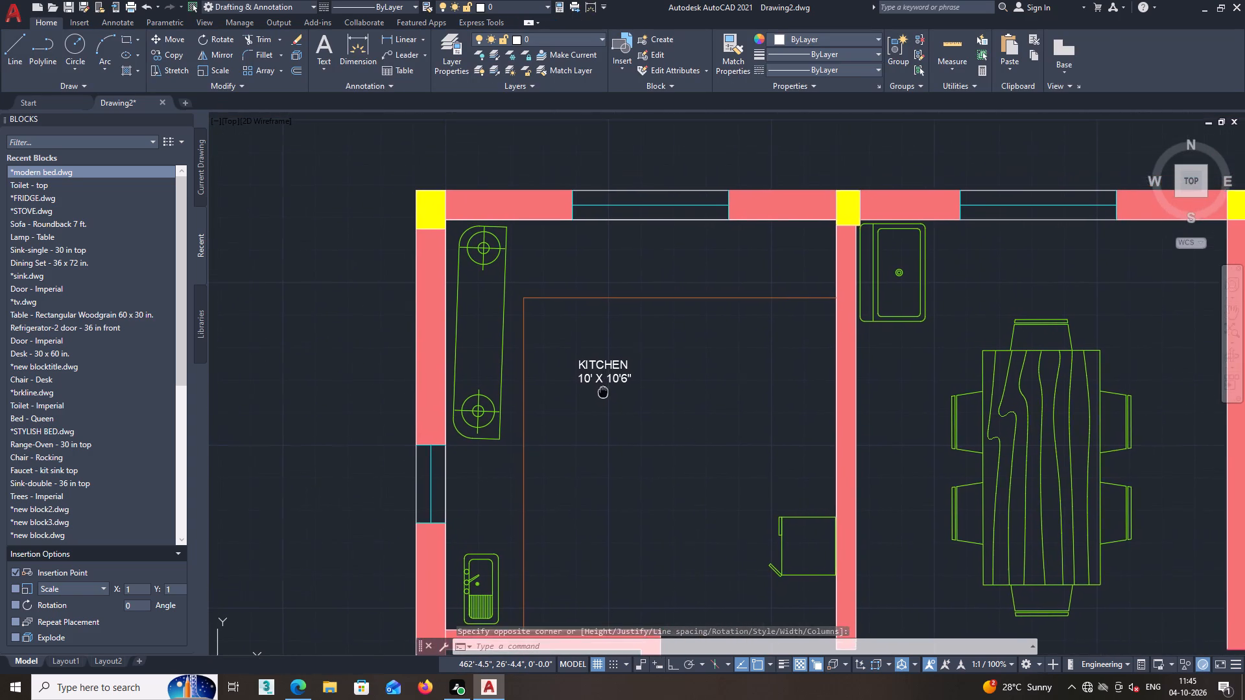
middle_click_drag(593, 390, 517, 360)
left_click(530, 332)
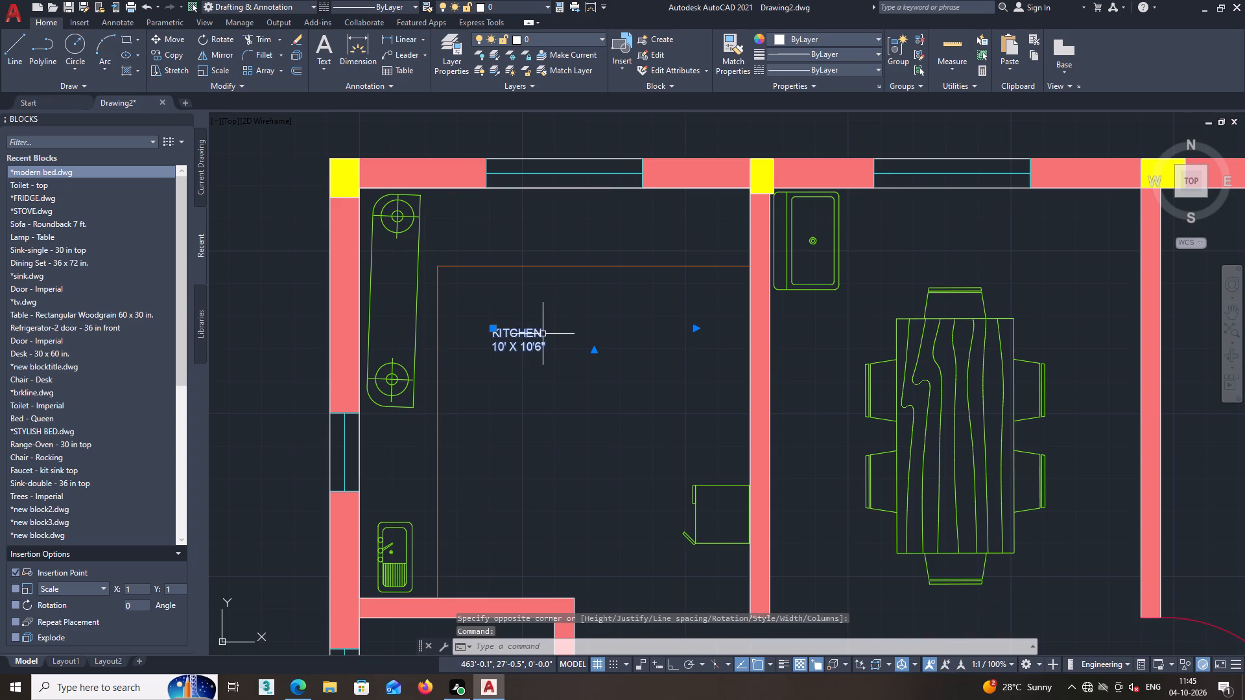
right_click(597, 296)
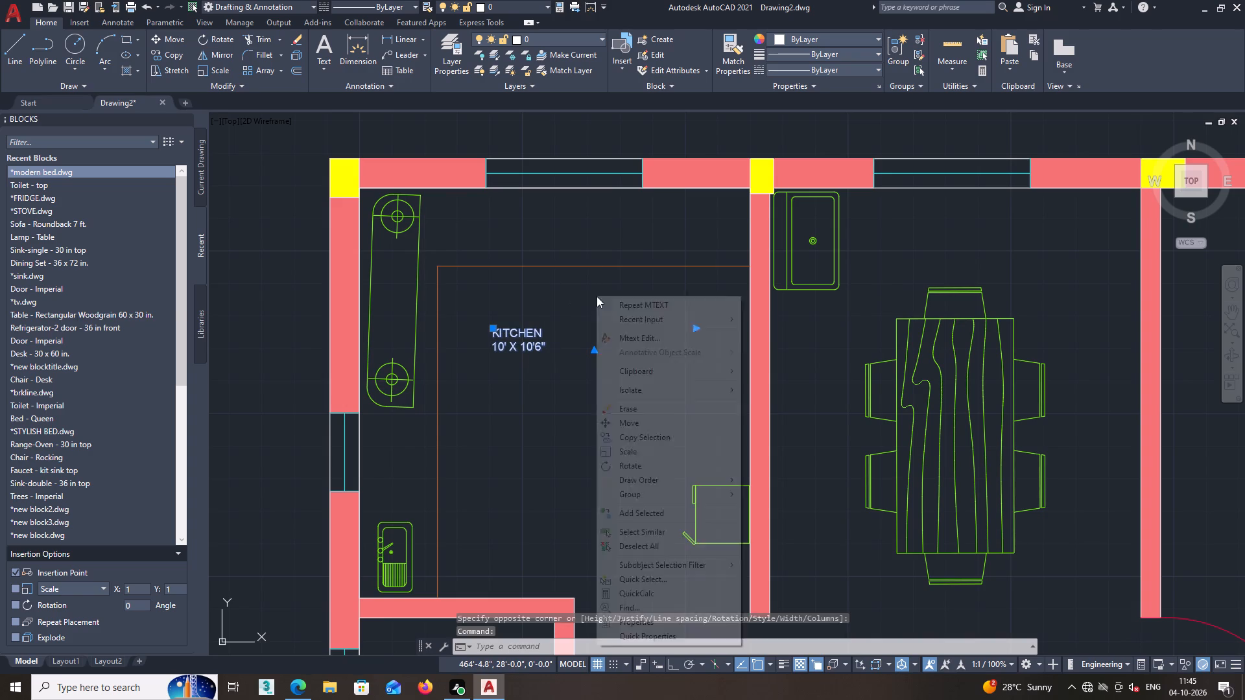
left_click(634, 440)
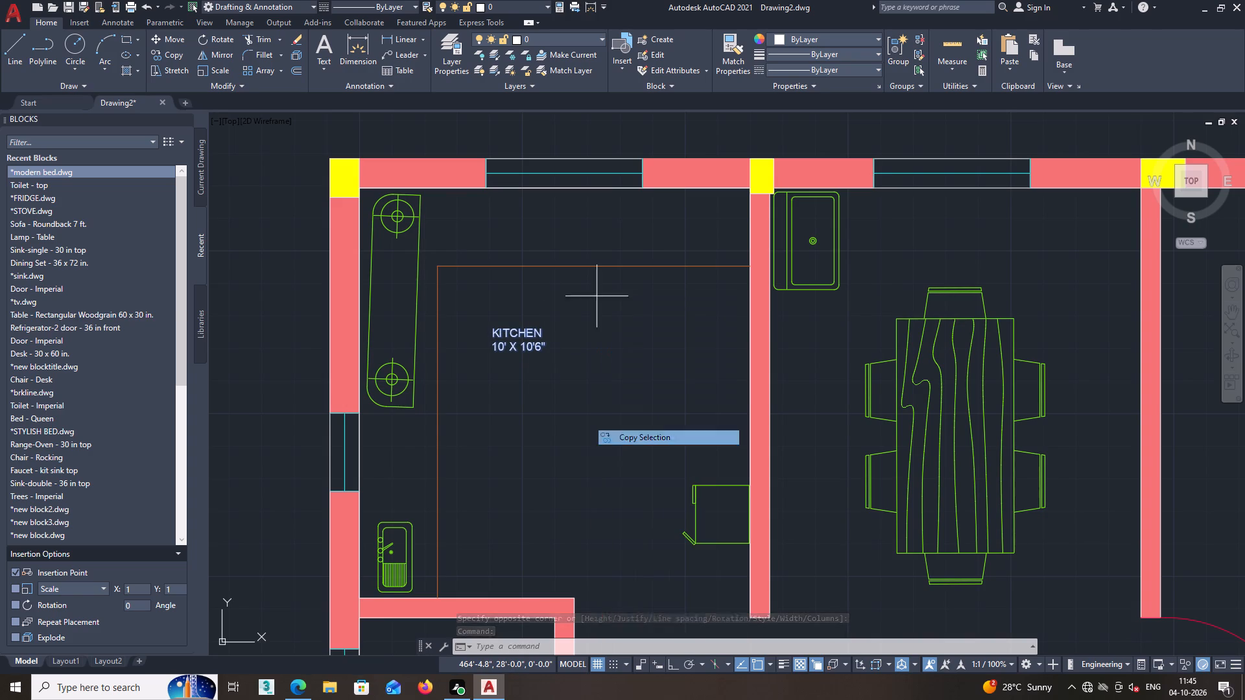
left_click(531, 342)
scroll(667, 425, "down", 1)
middle_click_drag(669, 427, 667, 345)
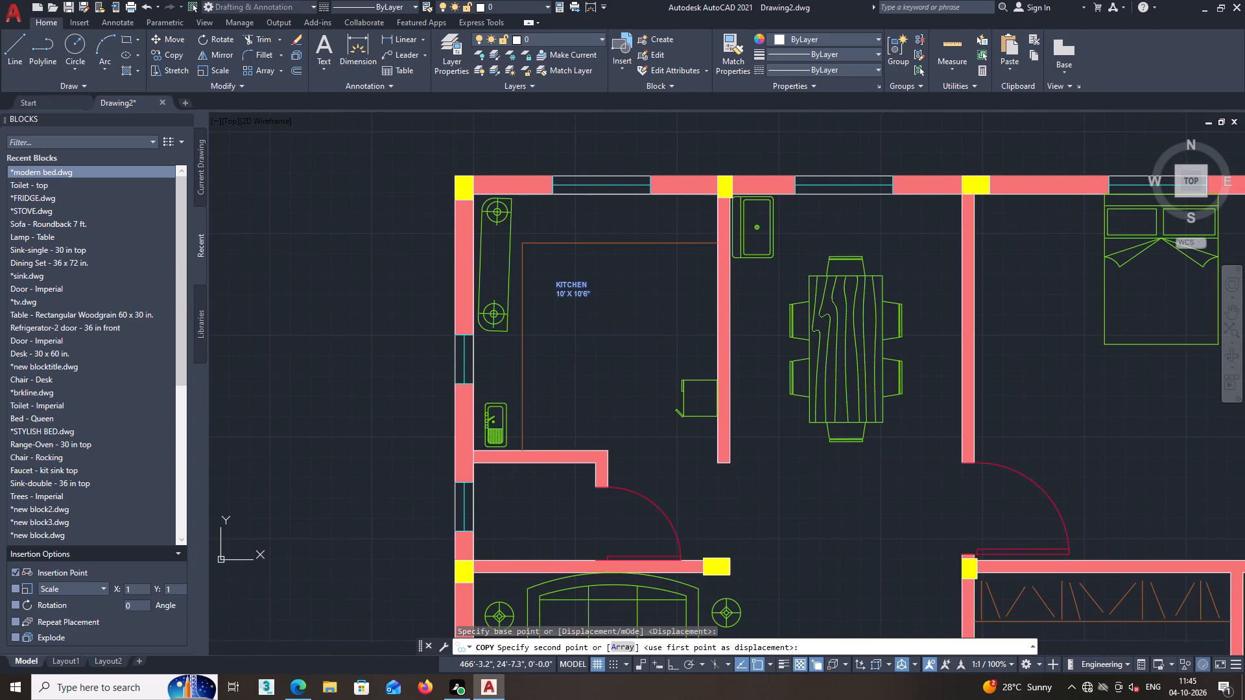
middle_click_drag(562, 460, 601, 369)
scroll(573, 426, "up", 2)
left_click(534, 459)
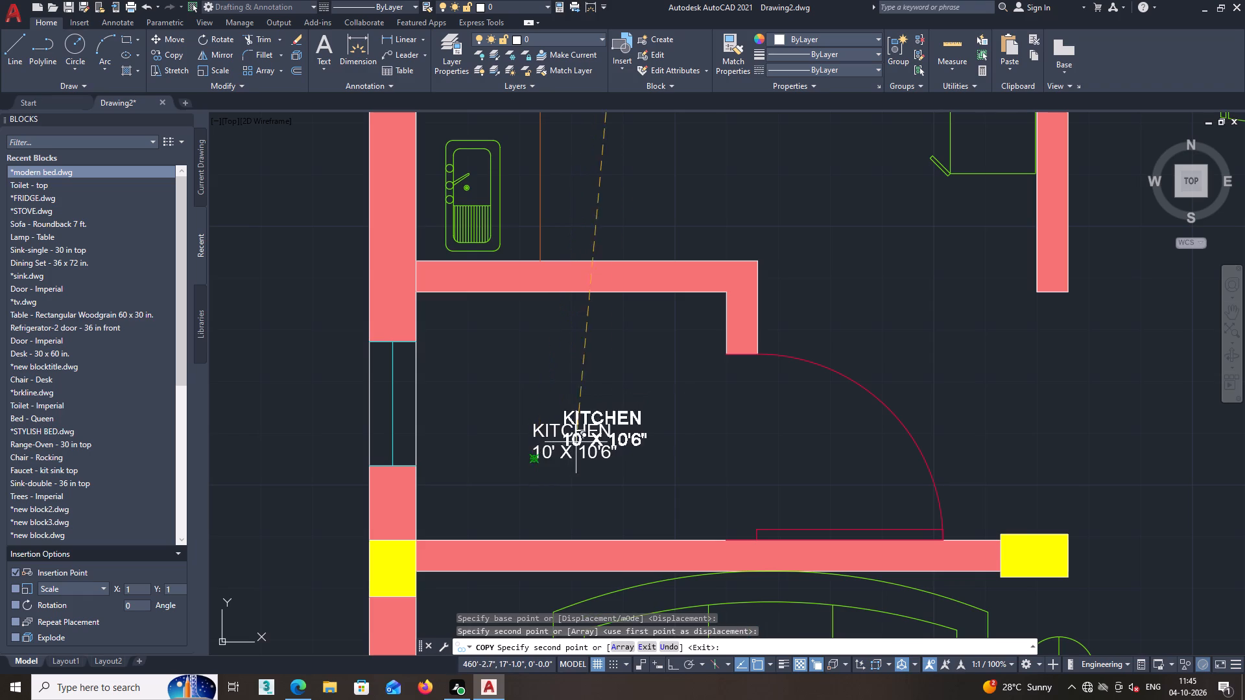
Place another copy of the kitchen label in the open living room floor beside the sofas.
scroll(621, 424, "down", 2)
middle_click_drag(639, 424, 551, 391)
middle_click_drag(685, 408, 653, 409)
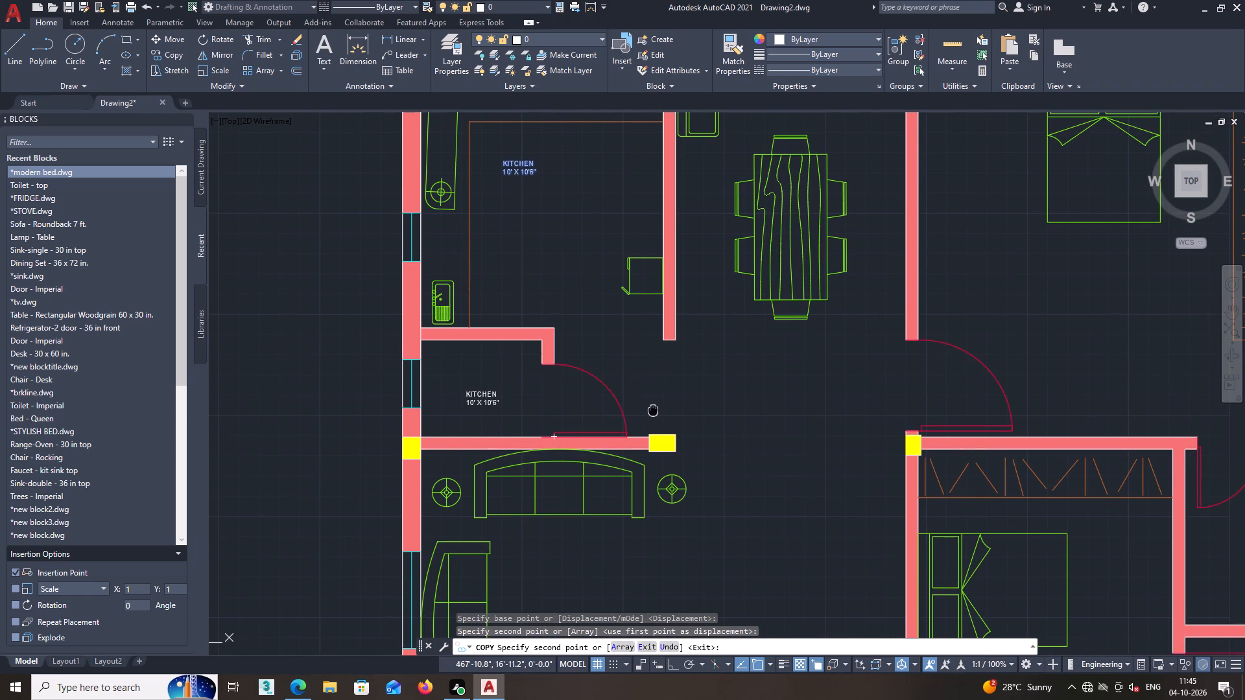
middle_click_drag(653, 409, 693, 329)
middle_click_drag(711, 461, 724, 408)
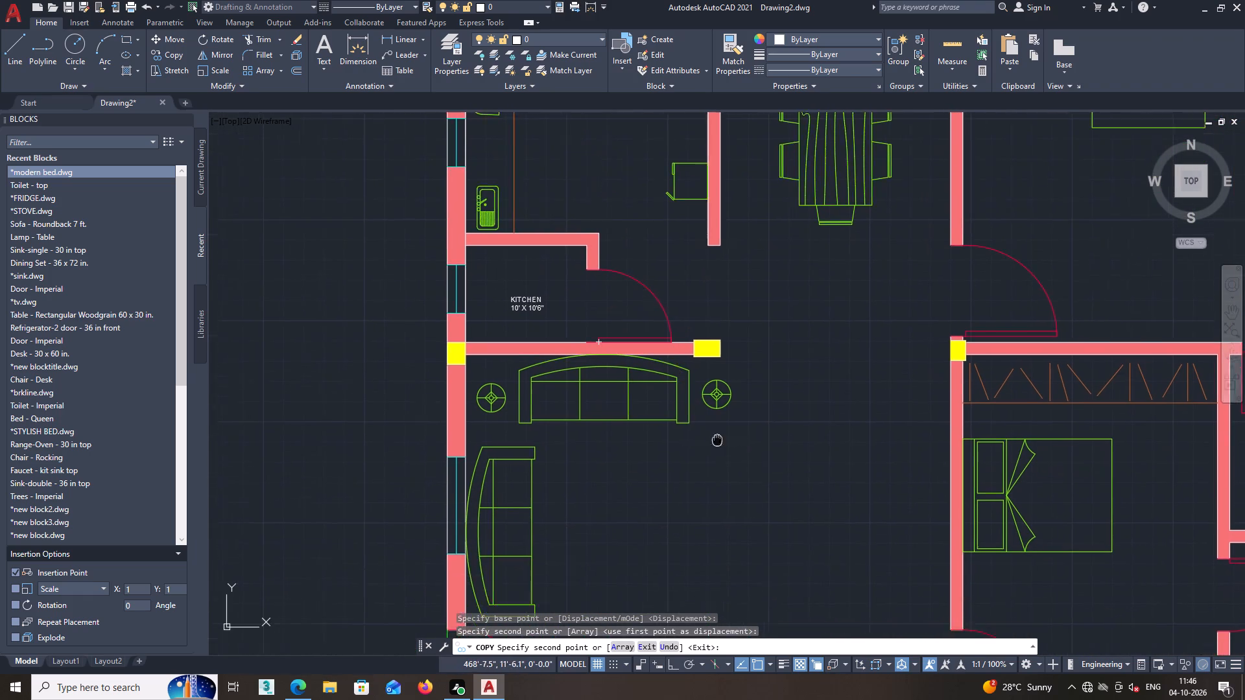
middle_click_drag(724, 408, 730, 358)
scroll(751, 508, "down", 1)
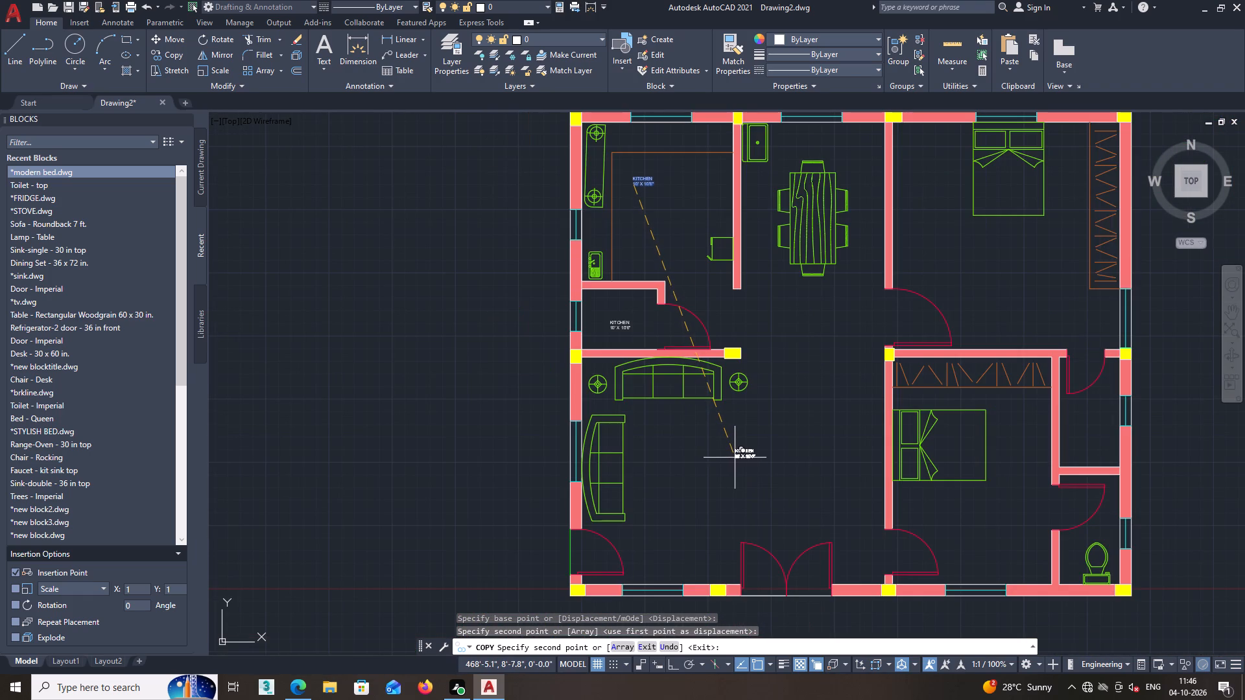
left_click(735, 458)
Place a copy of the kitchen label on the dining table.
middle_click_drag(707, 411, 652, 361)
scroll(666, 371, "down", 1)
scroll(687, 415, "up", 1)
middle_click_drag(687, 415, 637, 436)
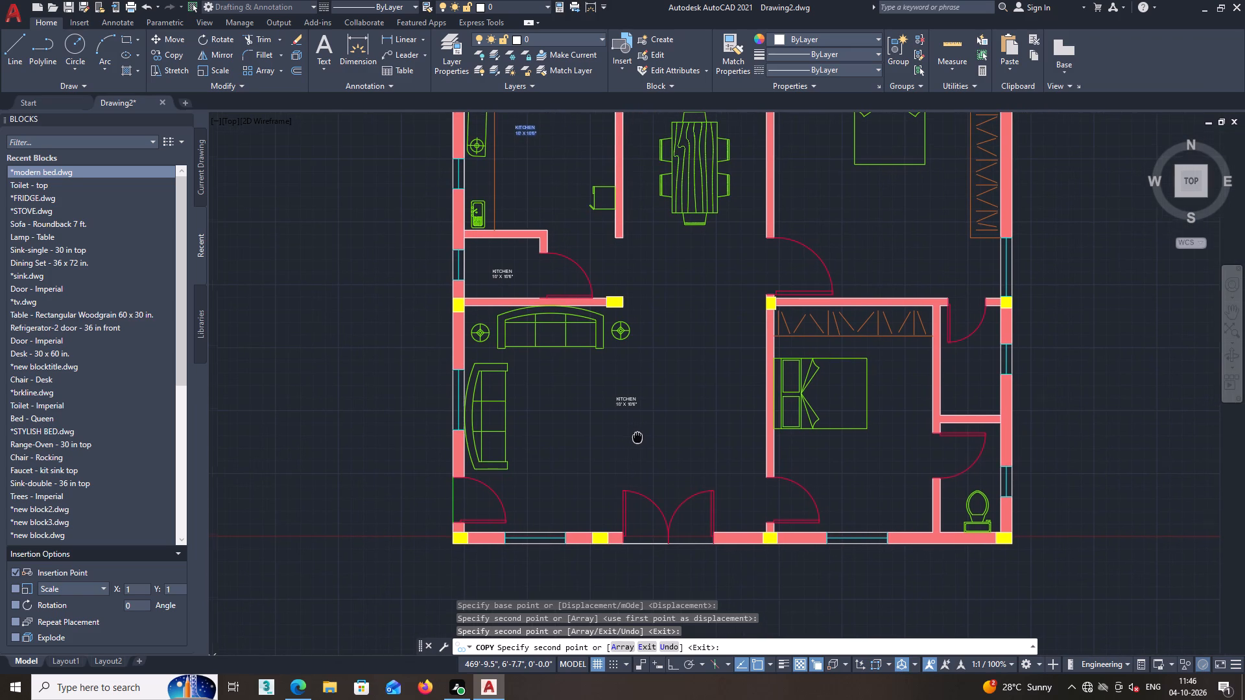
middle_click_drag(637, 436, 598, 519)
middle_click_drag(715, 401, 681, 492)
scroll(654, 432, "up", 2)
middle_click_drag(630, 399, 643, 498)
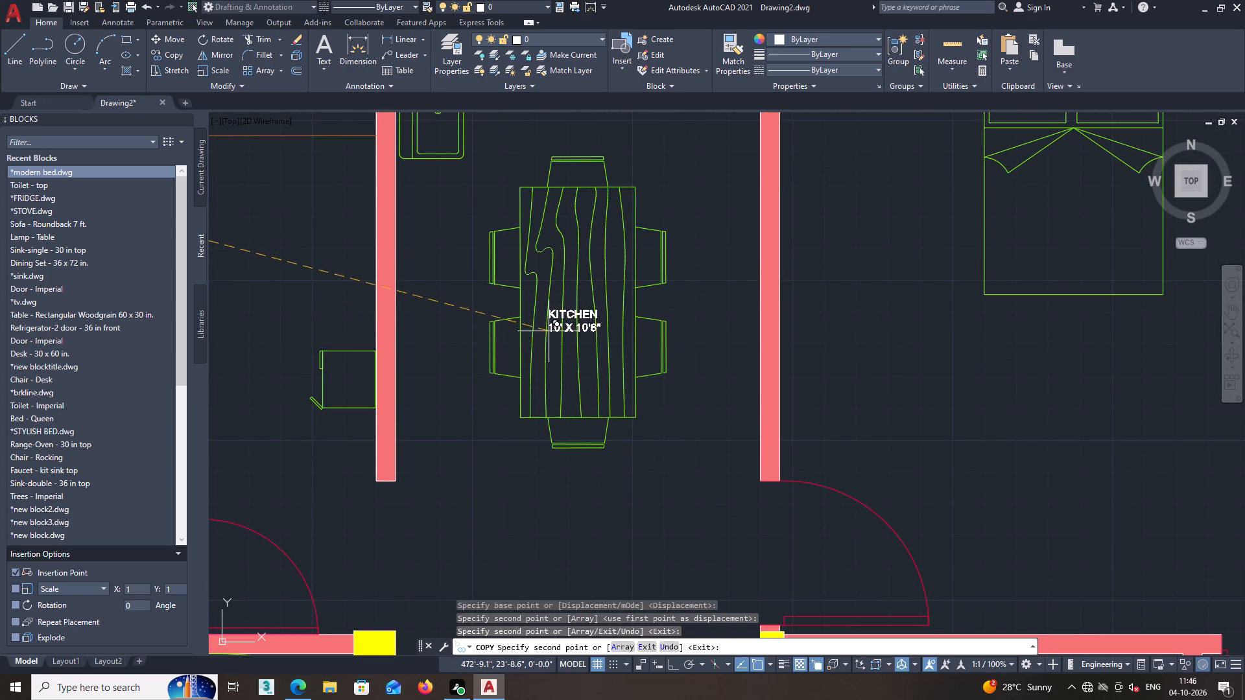
left_click(549, 323)
Place a copy of the kitchen label below the bed in the upper bedroom.
scroll(556, 366, "down", 2)
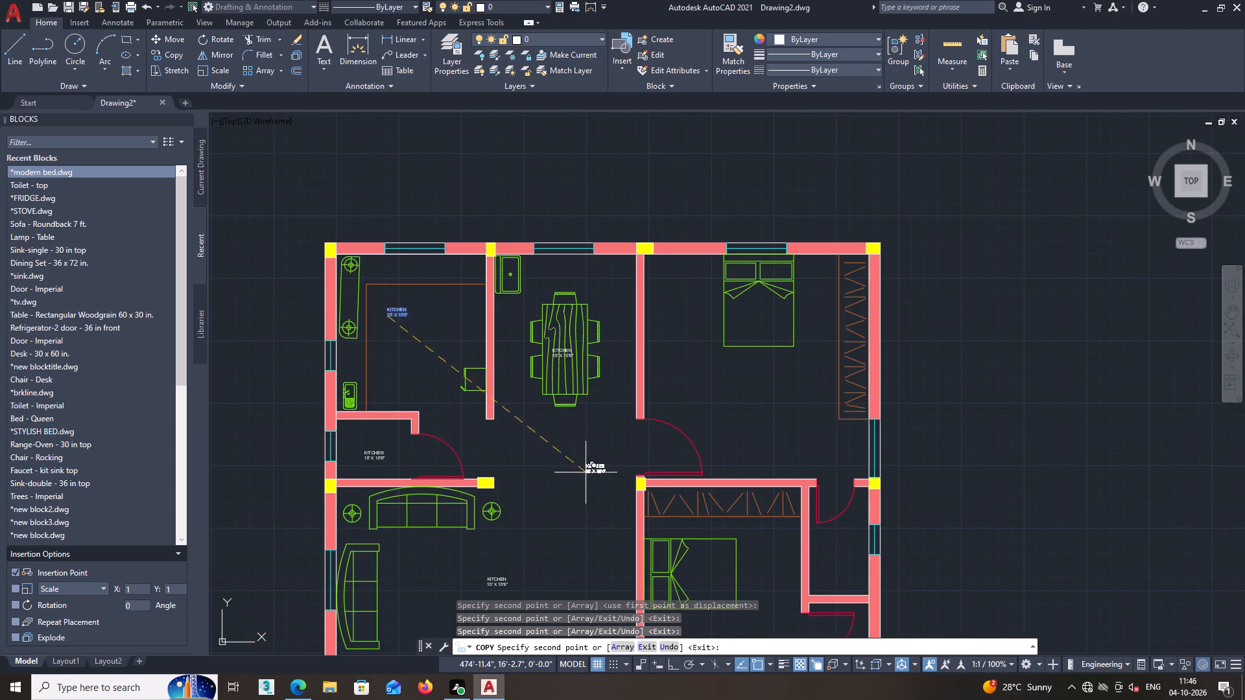
middle_click_drag(586, 471, 575, 523)
scroll(744, 450, "up", 1)
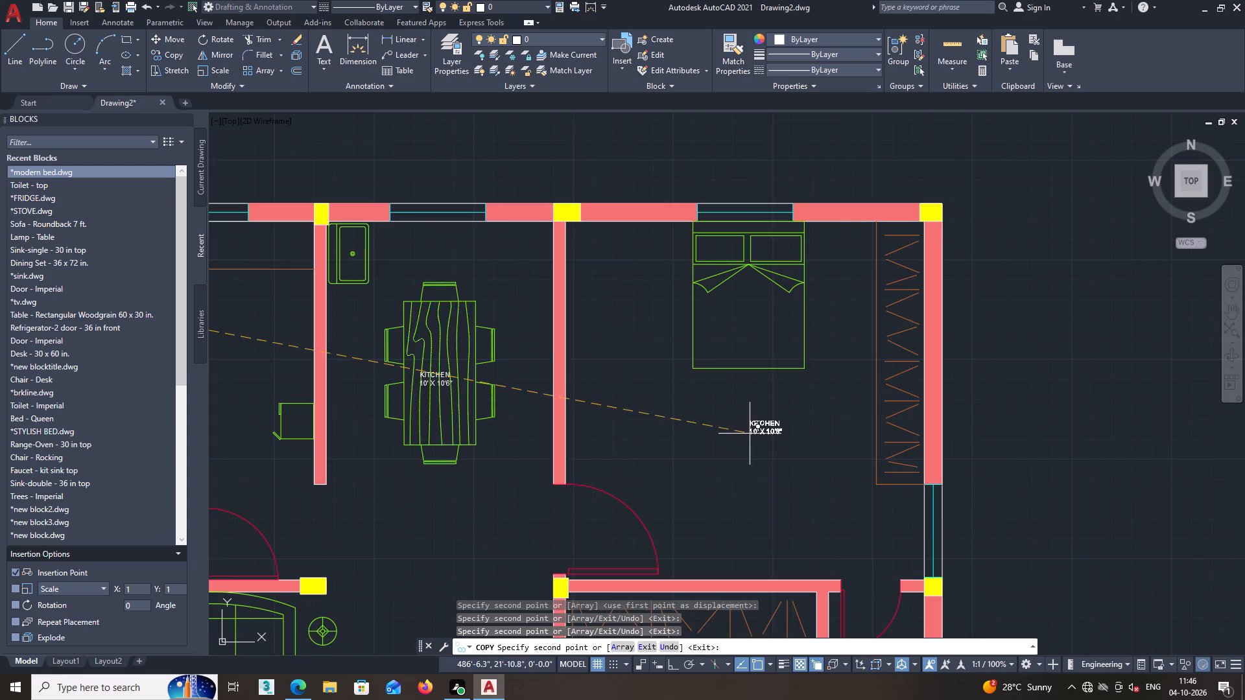
scroll(748, 432, "up", 1)
left_click(711, 409)
Place a copy of the kitchen label on the wardrobe of the lower bedroom.
scroll(717, 414, "down", 2)
middle_click_drag(713, 449, 727, 325)
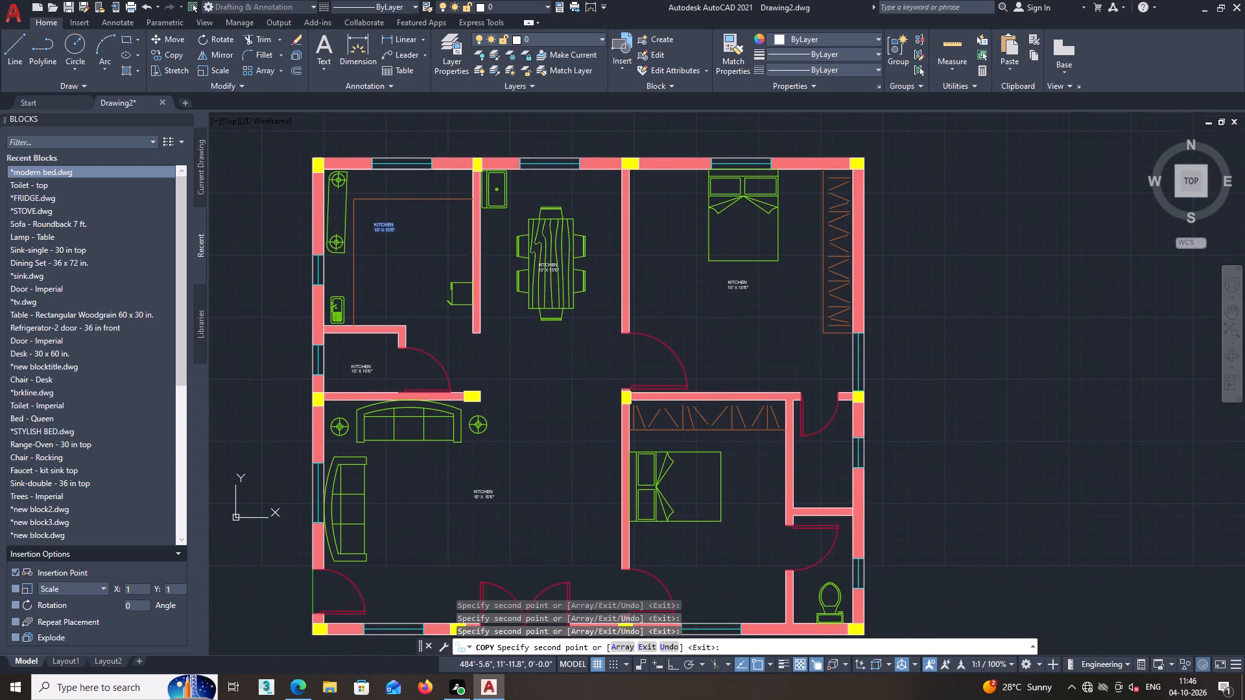
middle_click_drag(724, 375, 726, 285)
middle_click_drag(716, 379, 724, 307)
scroll(701, 268, "up", 4)
scroll(695, 300, "down", 1)
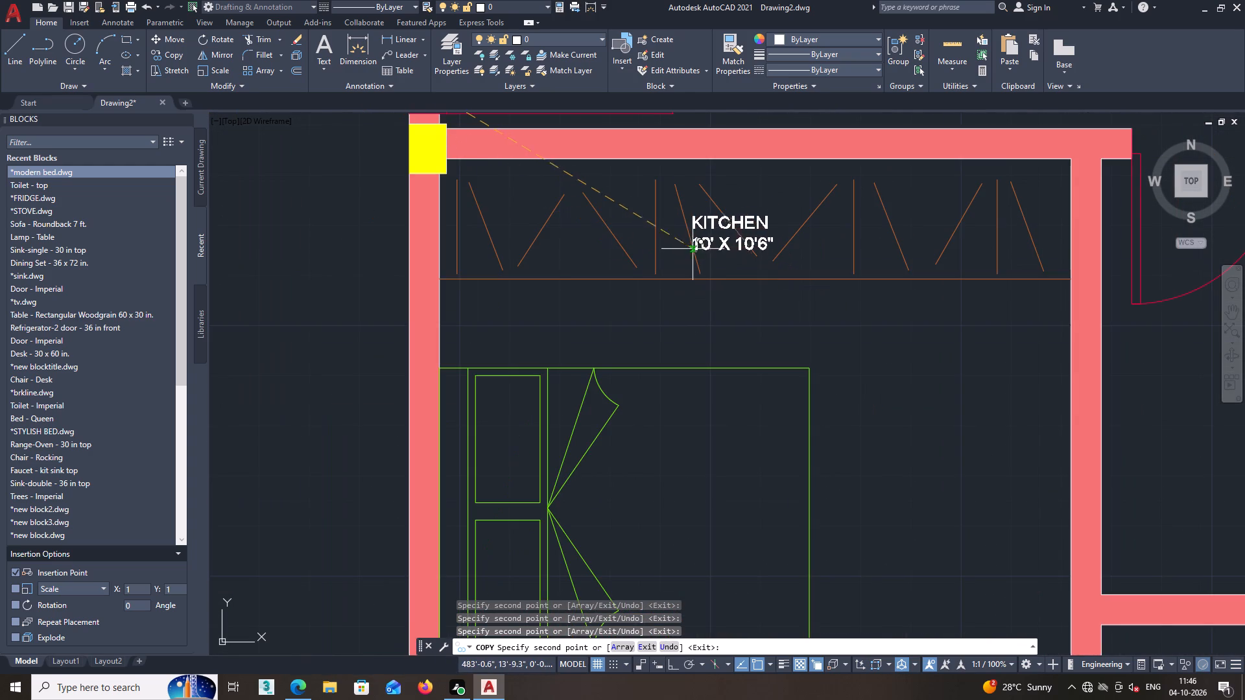
left_click(693, 244)
Place a copy of the kitchen label in the open floor below the lower bedroom's bed.
middle_click_drag(676, 327, 685, 290)
scroll(697, 320, "down", 1)
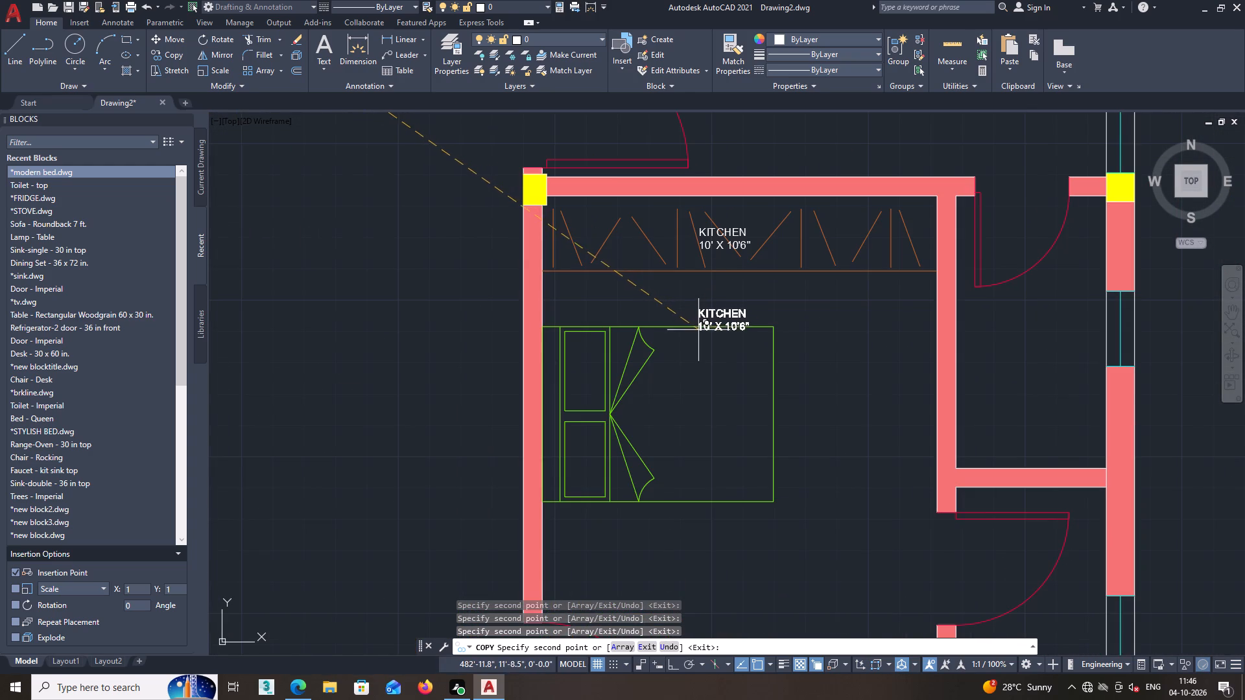
middle_click_drag(696, 378, 713, 316)
middle_click_drag(724, 399, 740, 313)
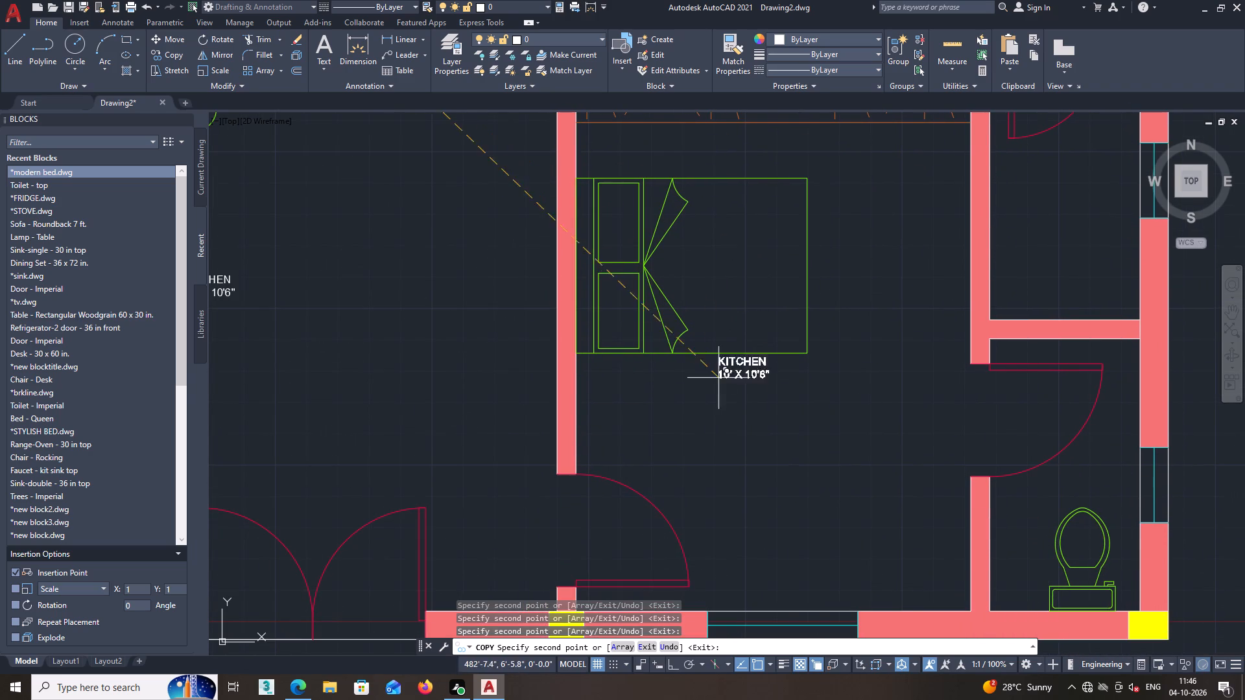
left_click(720, 412)
Place a copy of the kitchen label in the narrow room above the toilet room.
middle_click_drag(779, 414, 654, 424)
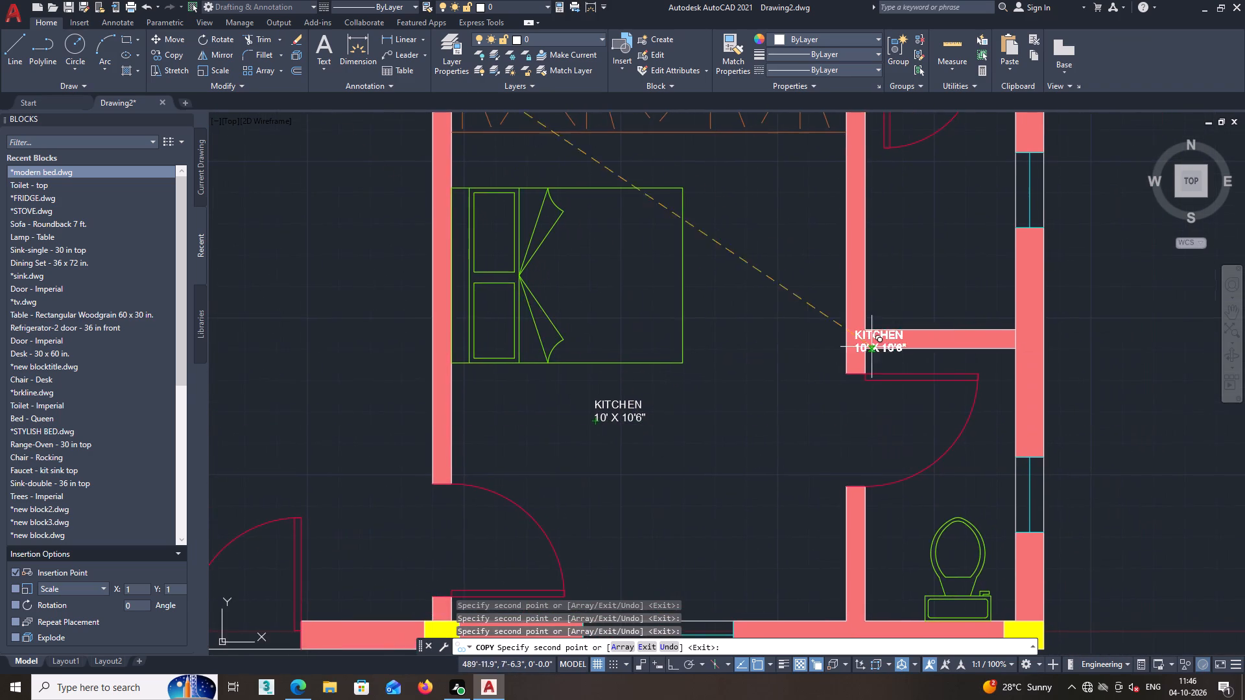
middle_click_drag(906, 320, 889, 337)
scroll(899, 326, "down", 1)
middle_click_drag(890, 331, 835, 368)
scroll(852, 316, "up", 2)
left_click(806, 285)
Place the last copy of the kitchen label above the toilet fixture and end the copying.
scroll(805, 295, "down", 2)
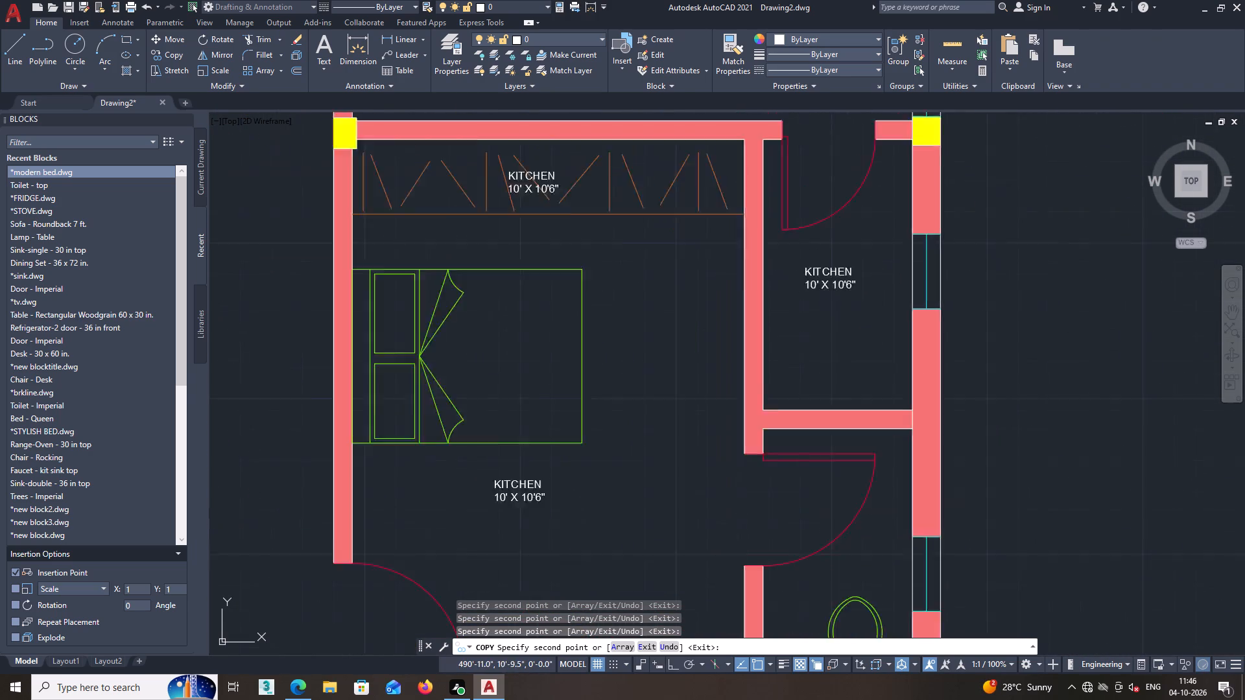
middle_click_drag(803, 342, 815, 244)
middle_click_drag(823, 374, 825, 322)
scroll(811, 417, "up", 1)
middle_click_drag(824, 360, 774, 471)
scroll(789, 415, "up", 1)
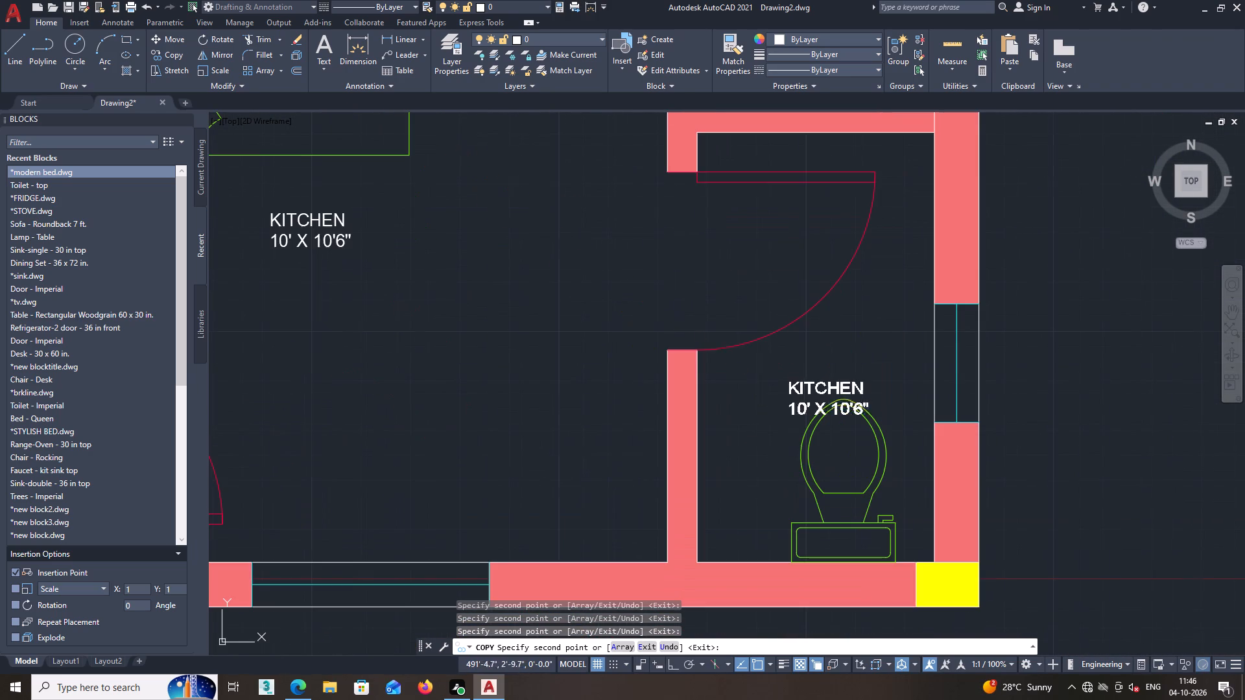
left_click(794, 375)
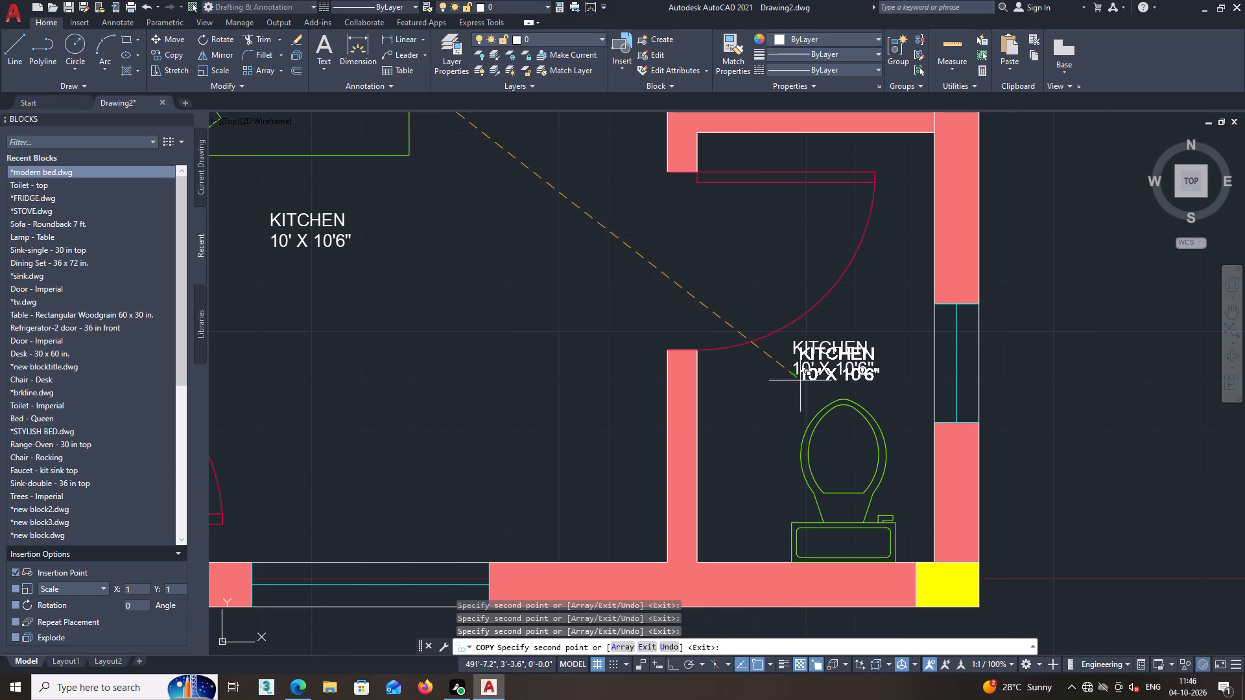
scroll(801, 390, "down", 3)
middle_click_drag(800, 444, 875, 557)
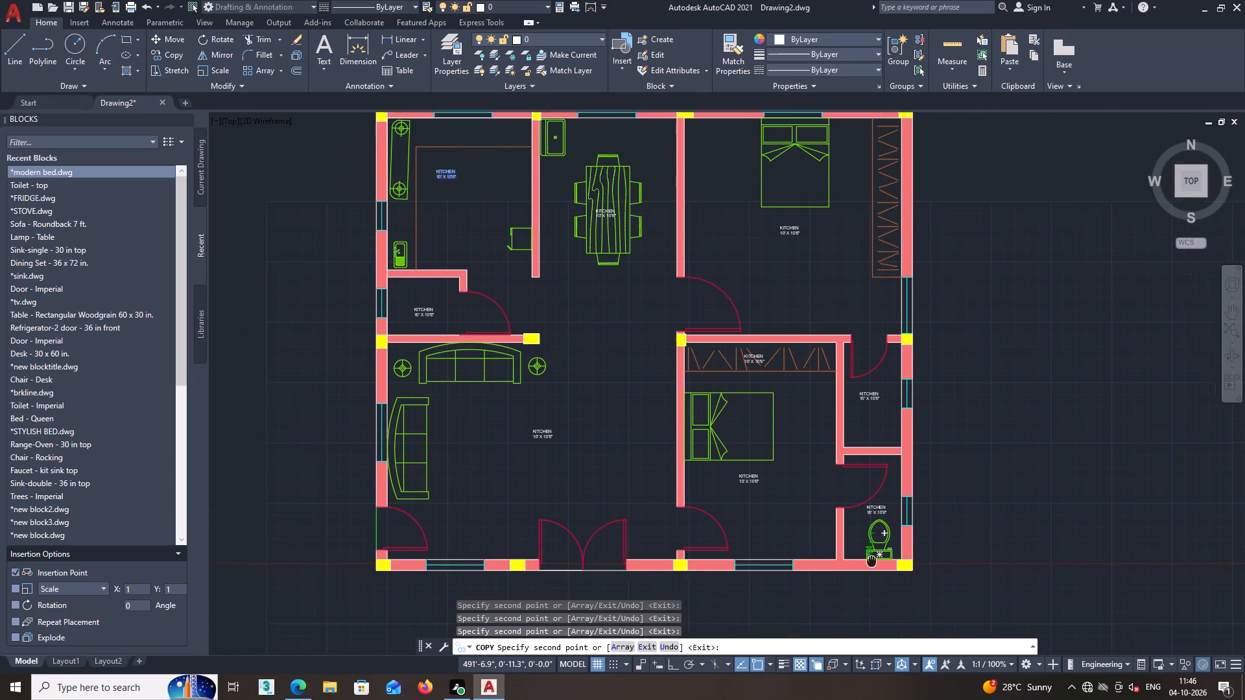
middle_click_drag(875, 557, 881, 550)
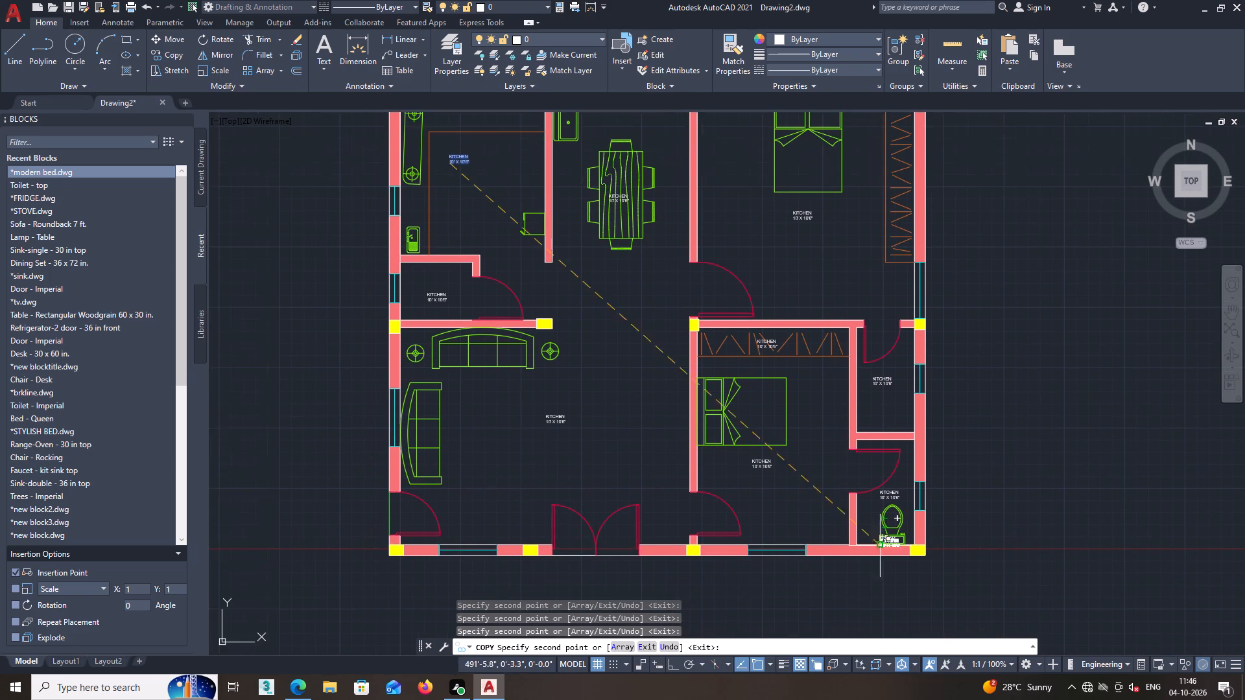
scroll(790, 491, "down", 2)
middle_click_drag(768, 480, 811, 494)
scroll(811, 463, "up", 1)
key("space")
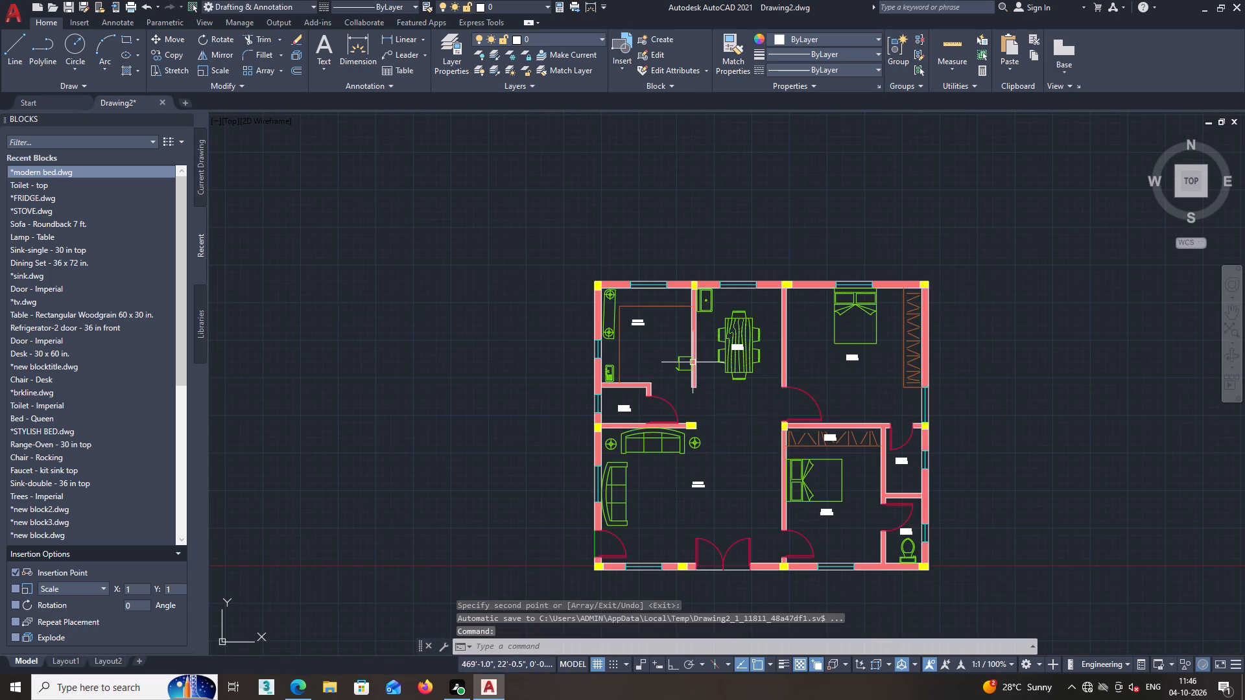
Change the name in the copied label of the small room below the kitchen to POOJA.
scroll(635, 338, "up", 3)
middle_click_drag(604, 380, 691, 316)
middle_click_drag(614, 564, 676, 496)
scroll(757, 490, "up", 1)
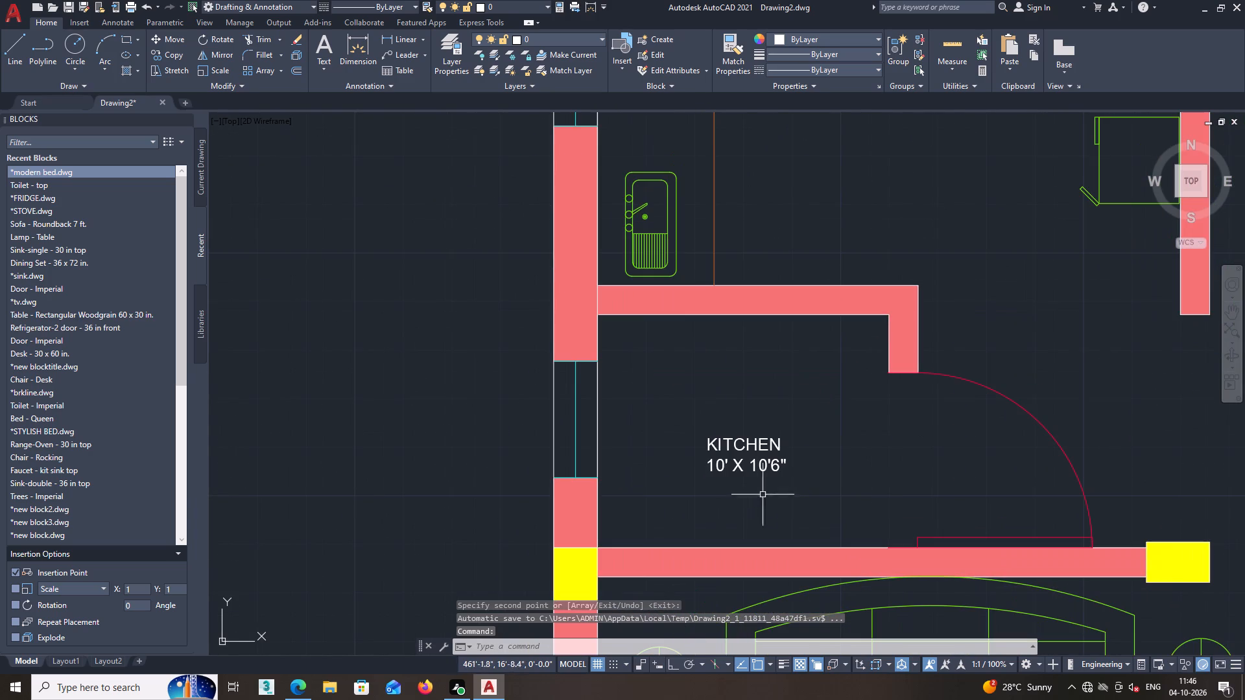
left_click(772, 456)
left_click(765, 441)
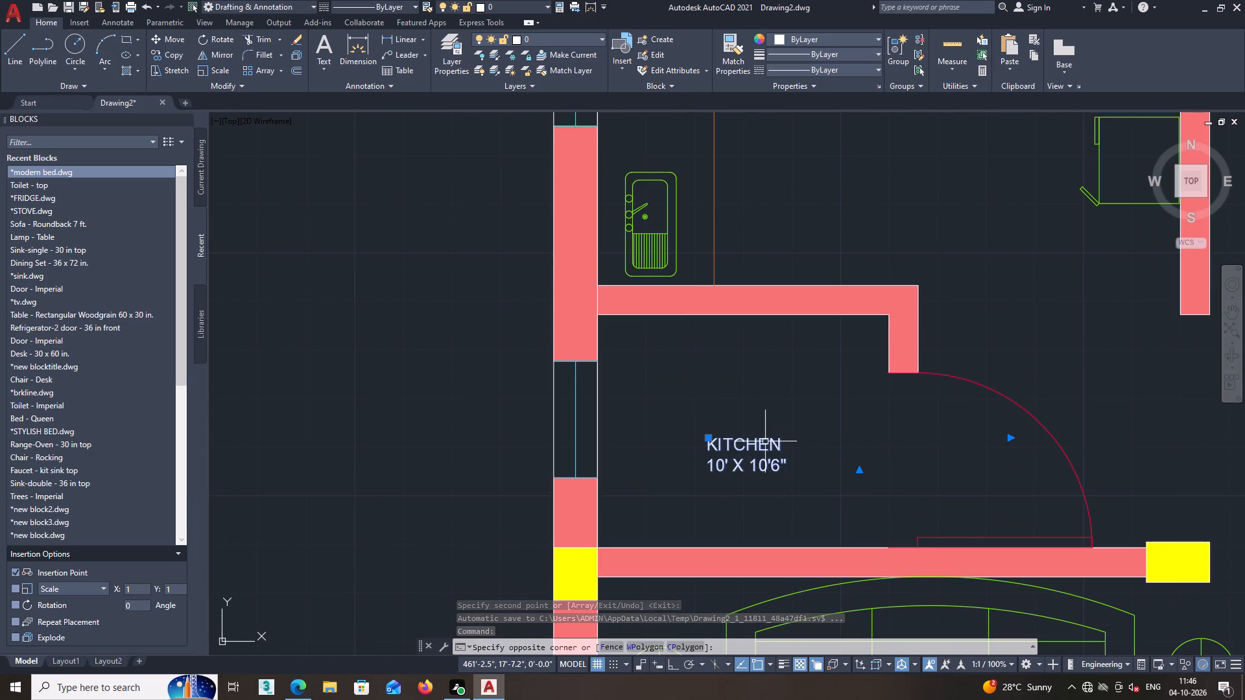
right_click(766, 440)
left_click(835, 131)
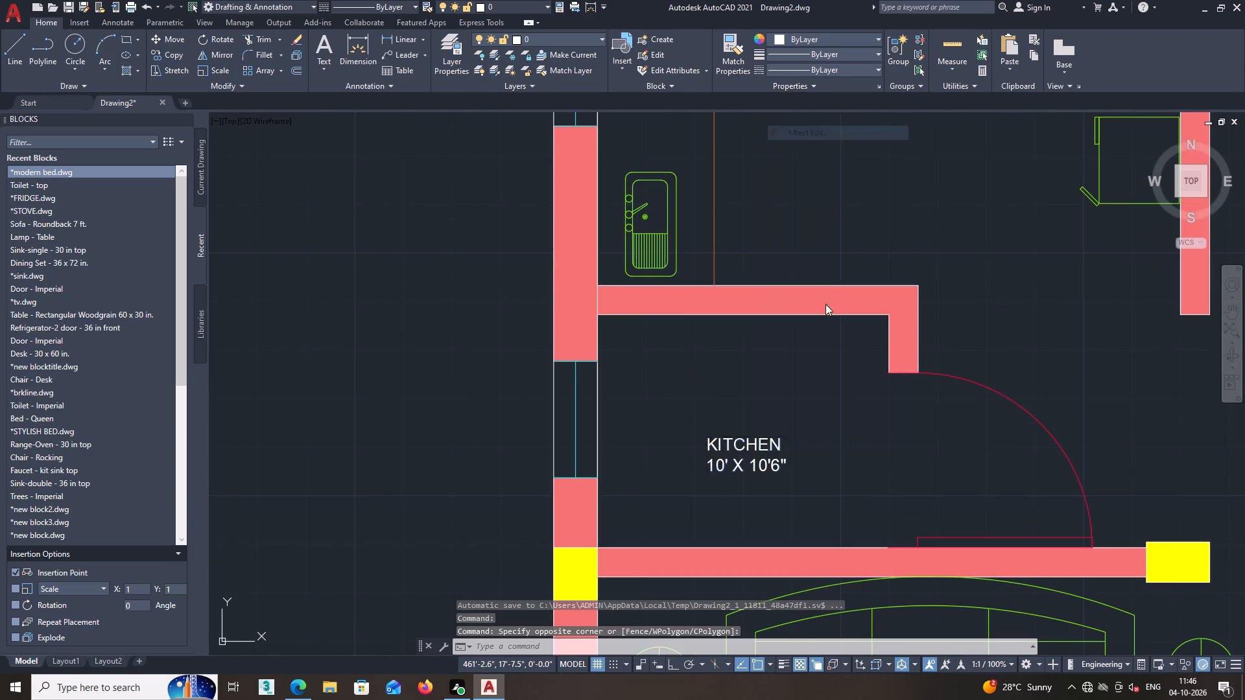
scroll(780, 407, "up", 1)
left_click(780, 468)
key("BackSpace")
key("BackSpace")
key("BackSpace")
key("BackSpace")
key("BackSpace")
key("BackSpace")
key("BackSpace")
key("BackSpace")
key("BackSpace")
key("BackSpace")
key("BackSpace")
key("BackSpace")
key("BackSpace")
key("BackSpace")
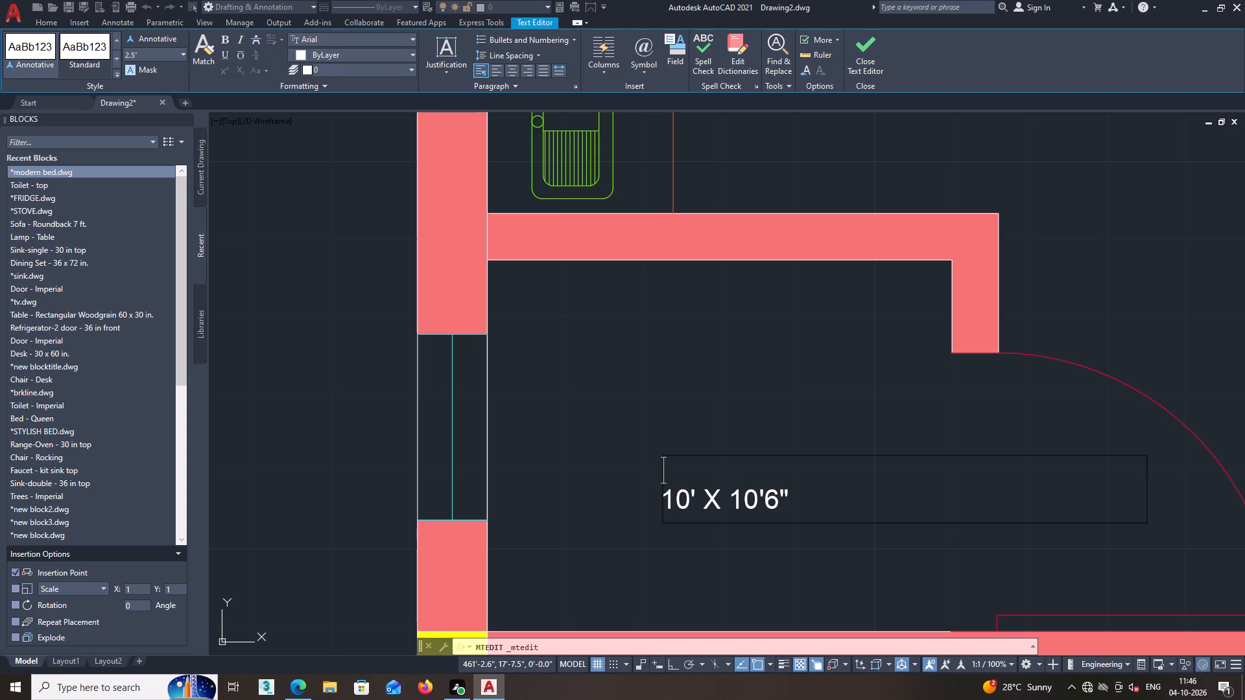
type("POOJA")
Set the size line of the POOJA label to 5' X 4' and finish editing it.
scroll(746, 544, "up", 1)
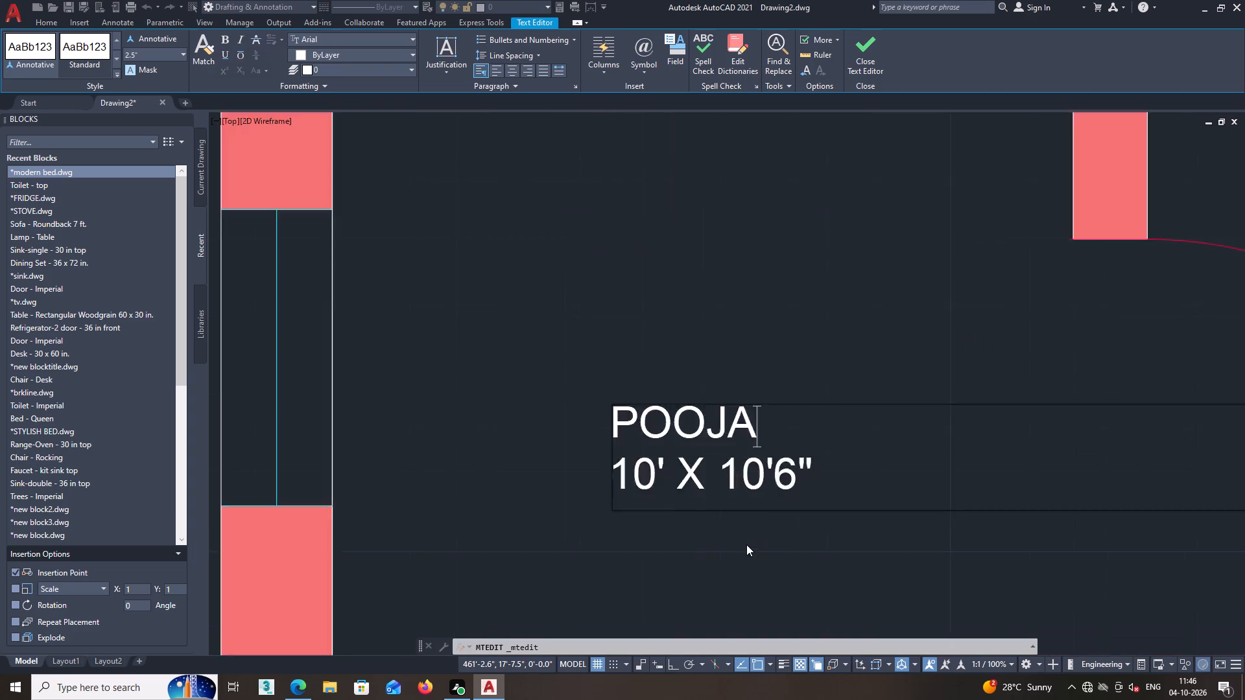
scroll(746, 544, "up", 1)
left_click(607, 443)
key("BackSpace")
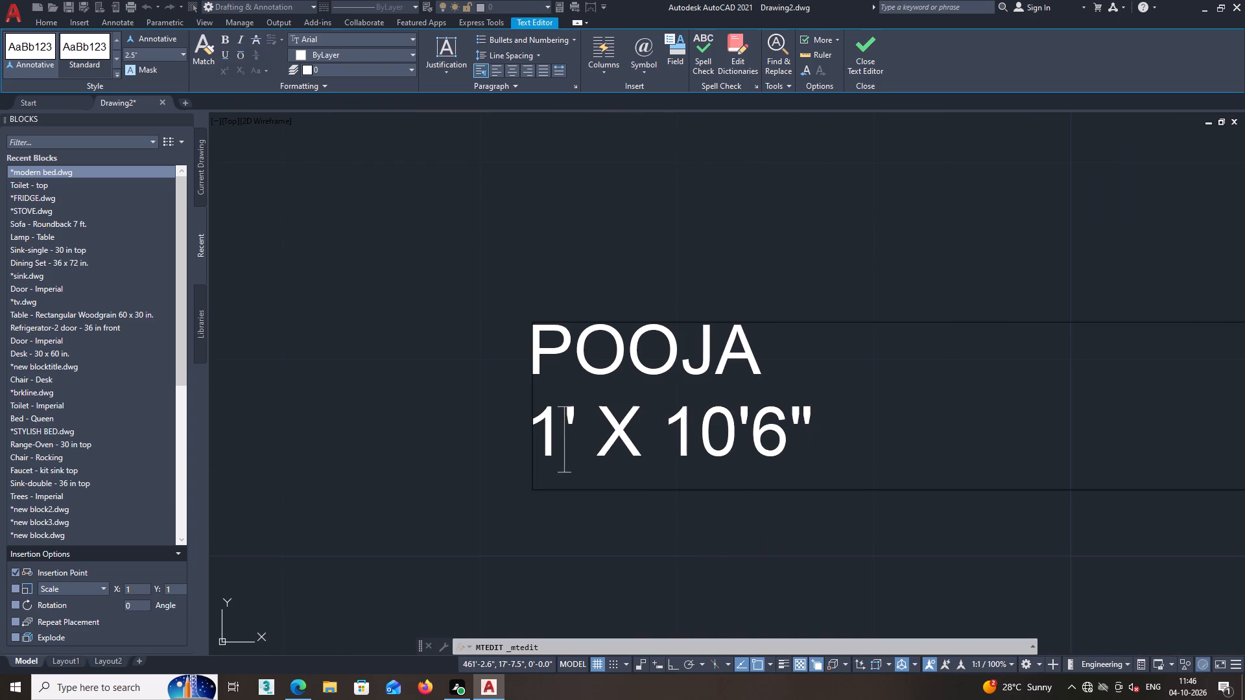
key("BackSpace")
key("4")
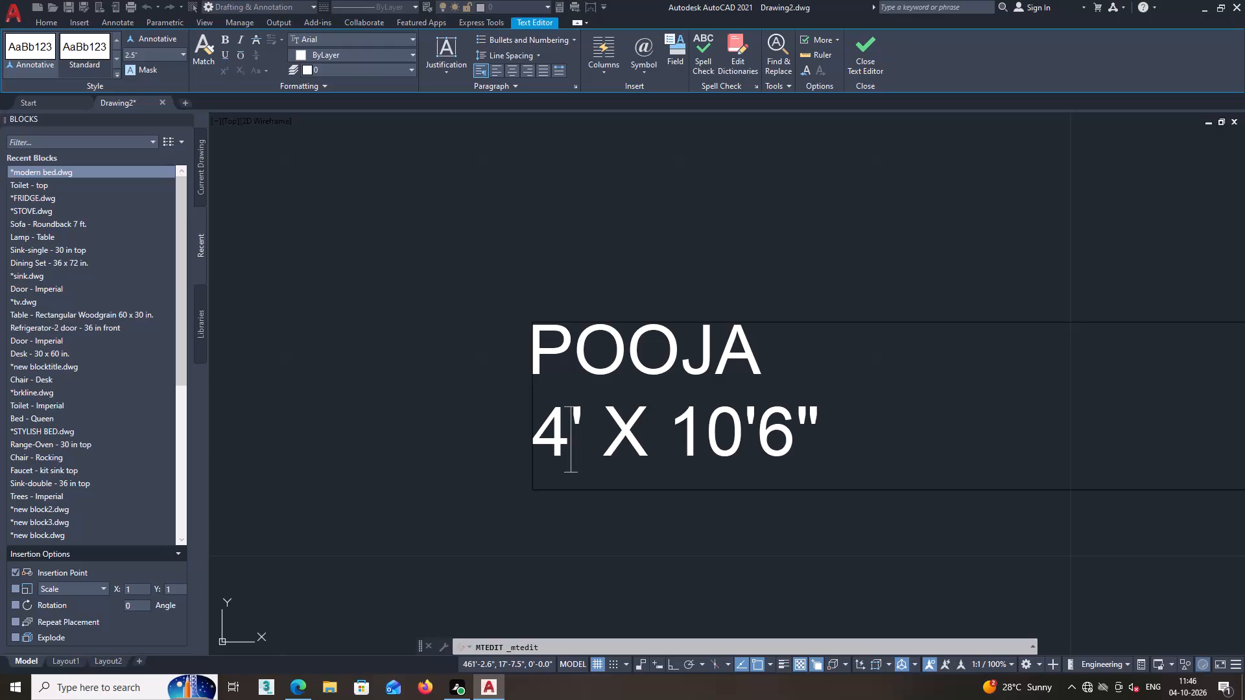
left_click(811, 450)
type("44")
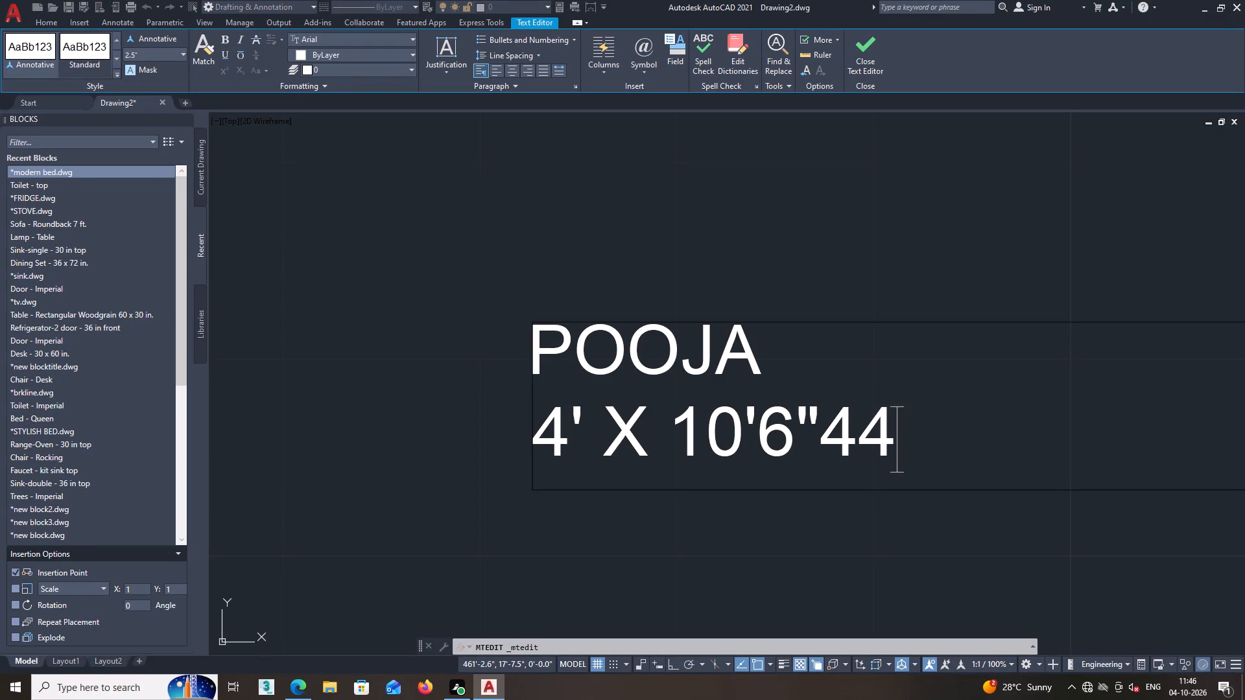
key("BackSpace")
key("BackSpace")
key("BackSpace")
key("BackSpace")
left_click(751, 457)
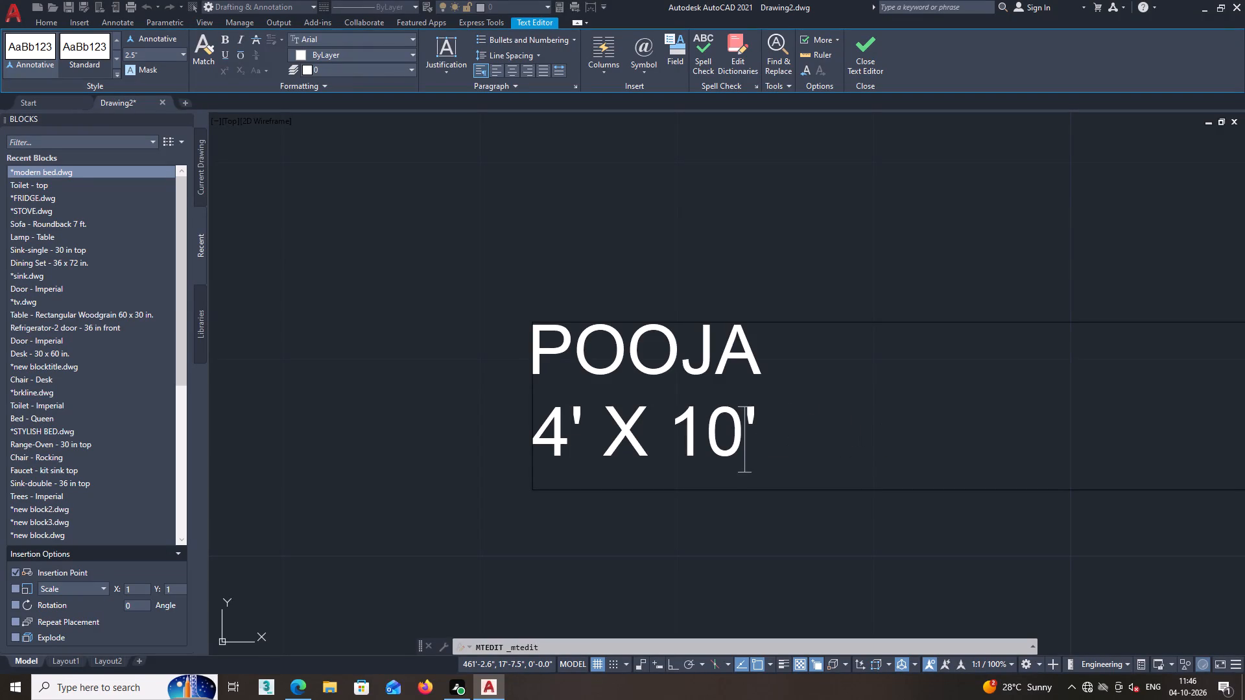
key("BackSpace")
key("BackSpace")
key("5")
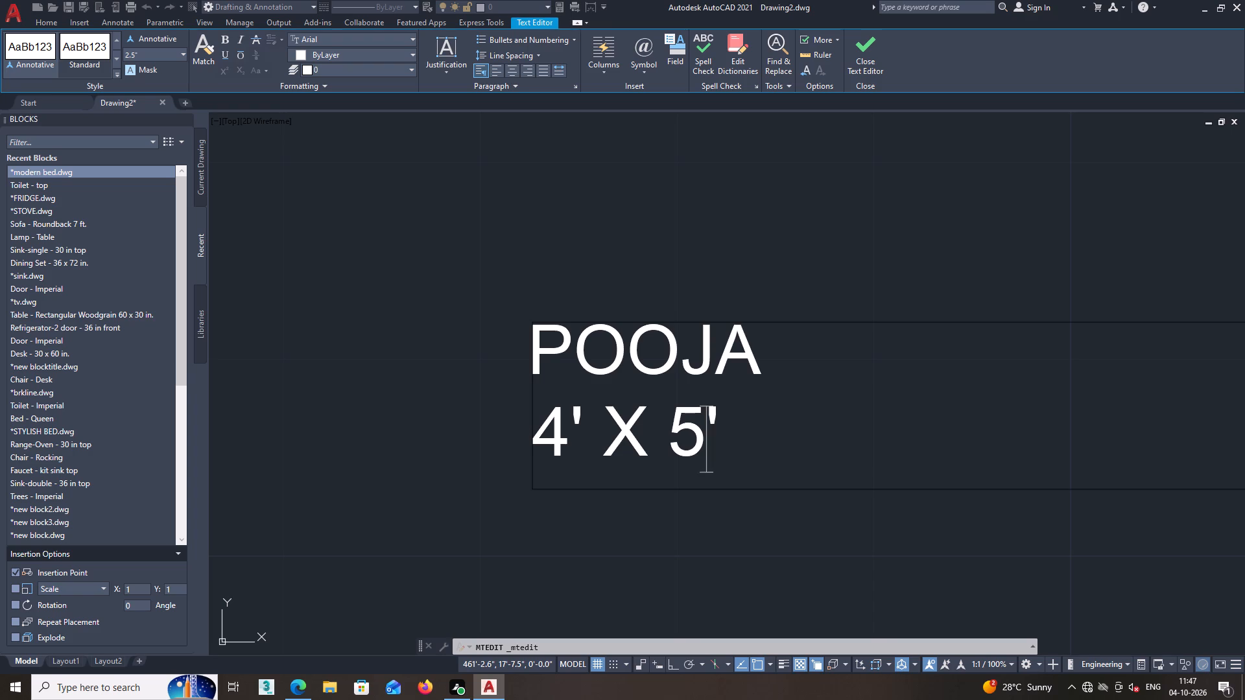
key("BackSpace")
key("4")
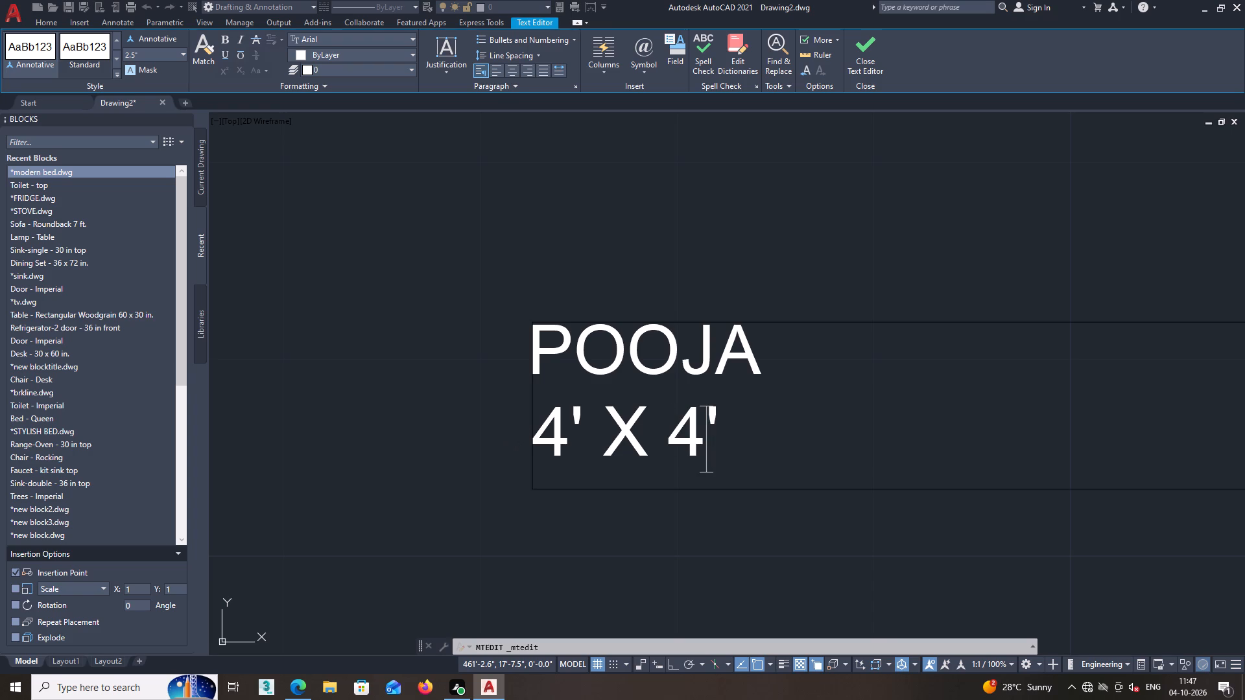
left_click(567, 442)
key("BackSpace")
key("5")
left_click(604, 555)
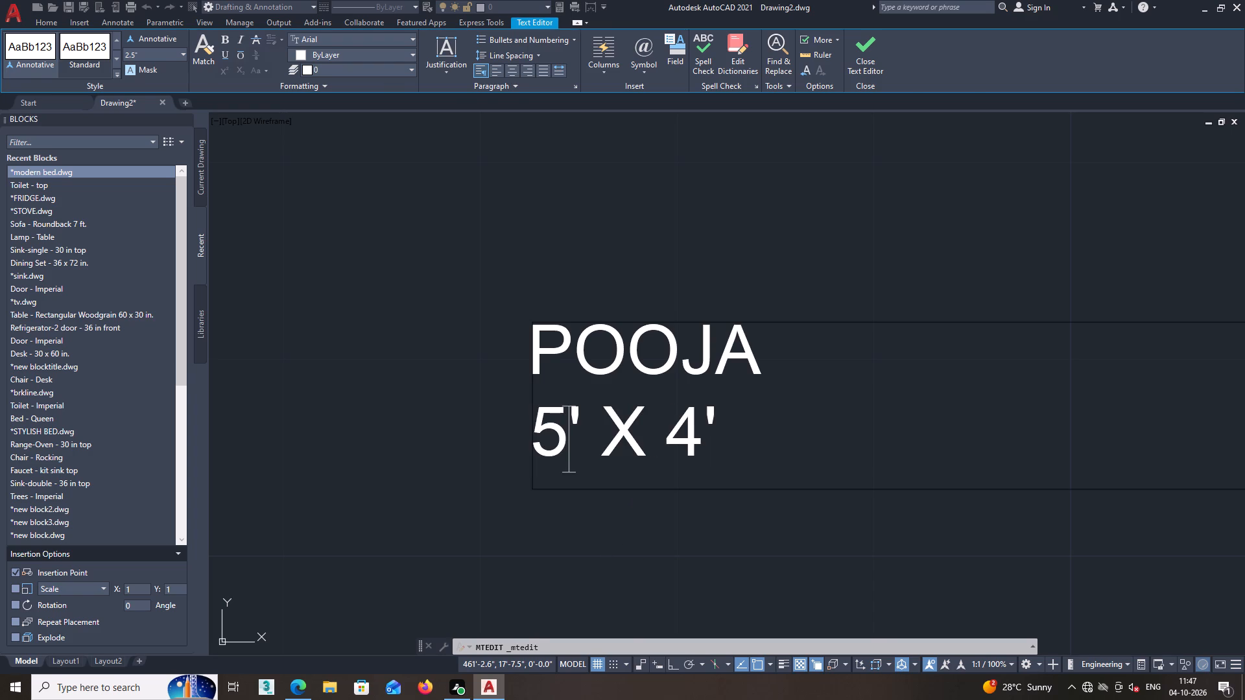
Change the name in the copied kitchen label beside the two sofas to LIVING.
scroll(601, 537, "down", 6)
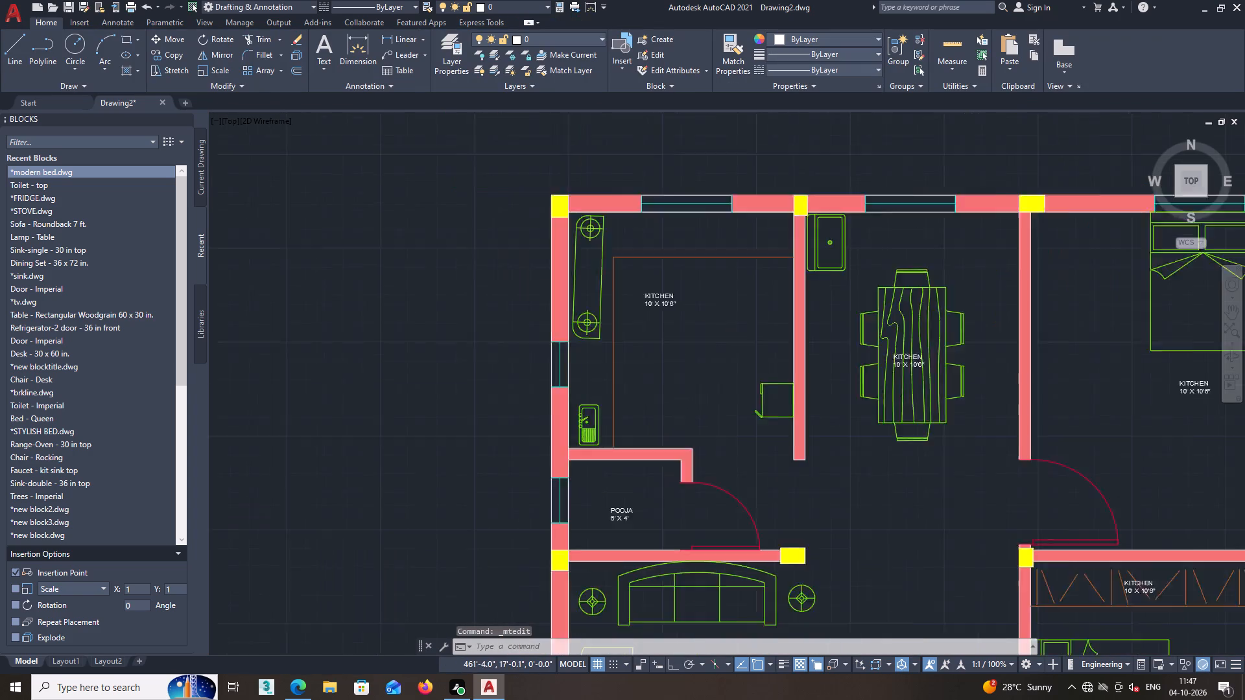
middle_click_drag(663, 519, 661, 454)
middle_click_drag(687, 531, 682, 446)
scroll(708, 502, "up", 1)
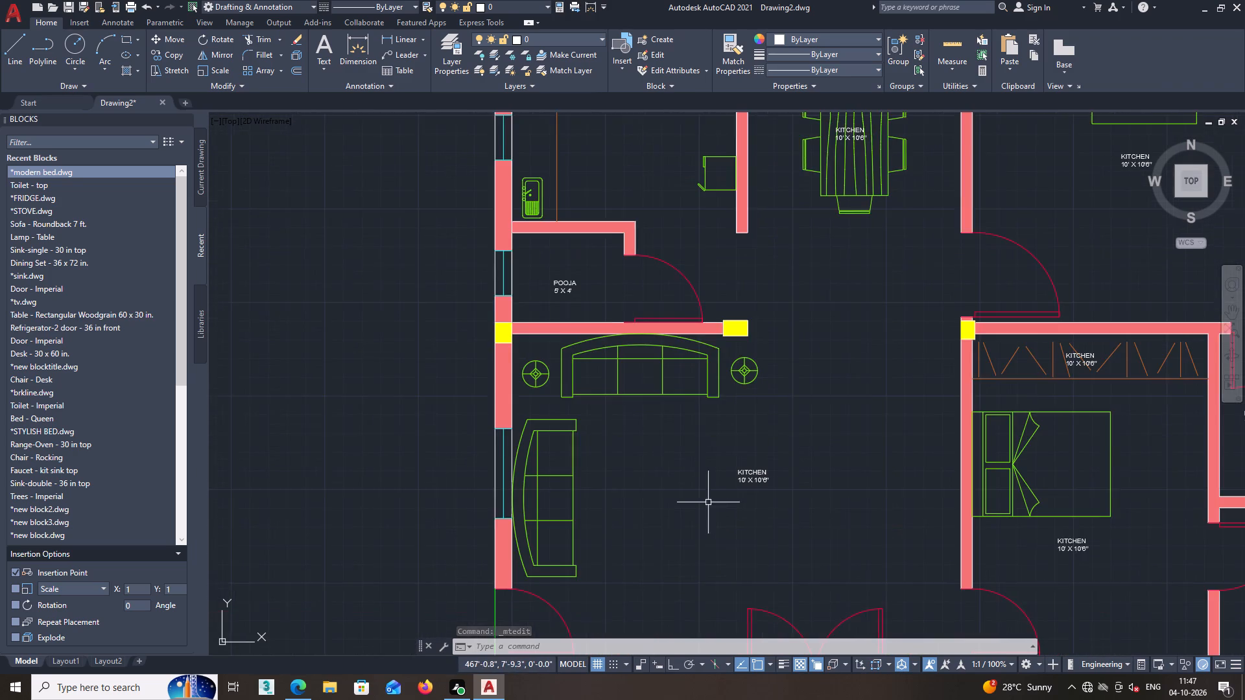
middle_click_drag(772, 519, 779, 472)
scroll(765, 418, "up", 1)
key("space")
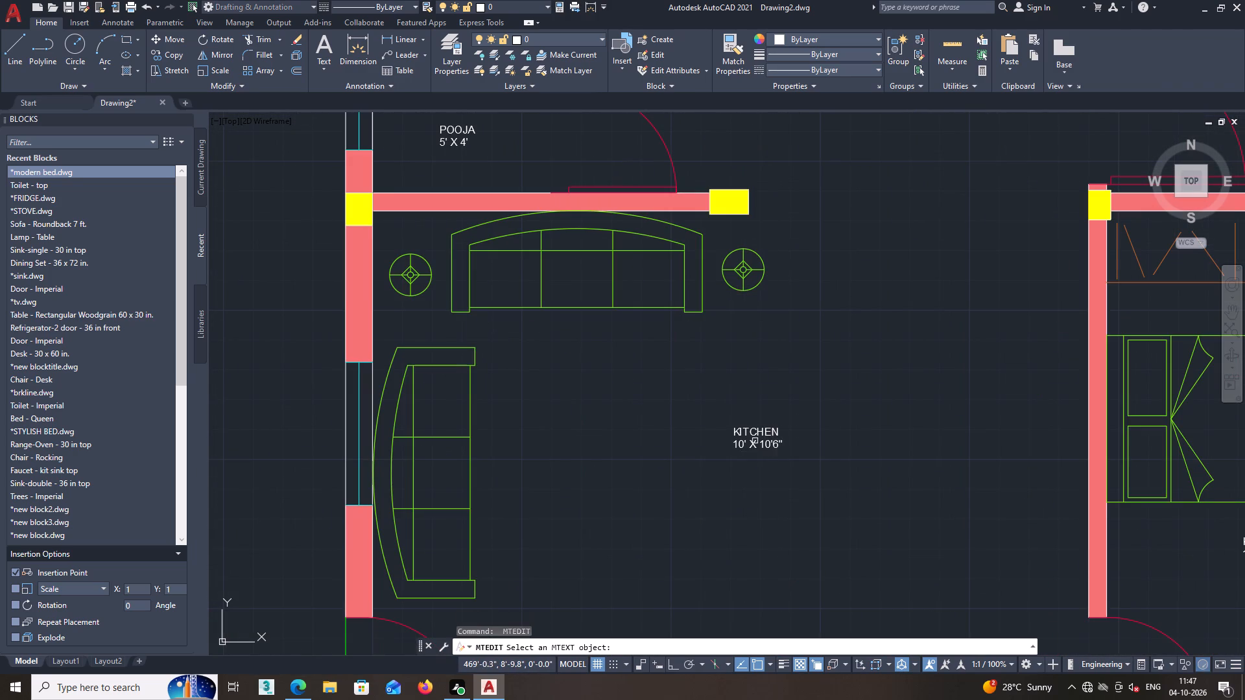
left_click(752, 434)
scroll(774, 438, "up", 2)
left_click(804, 430)
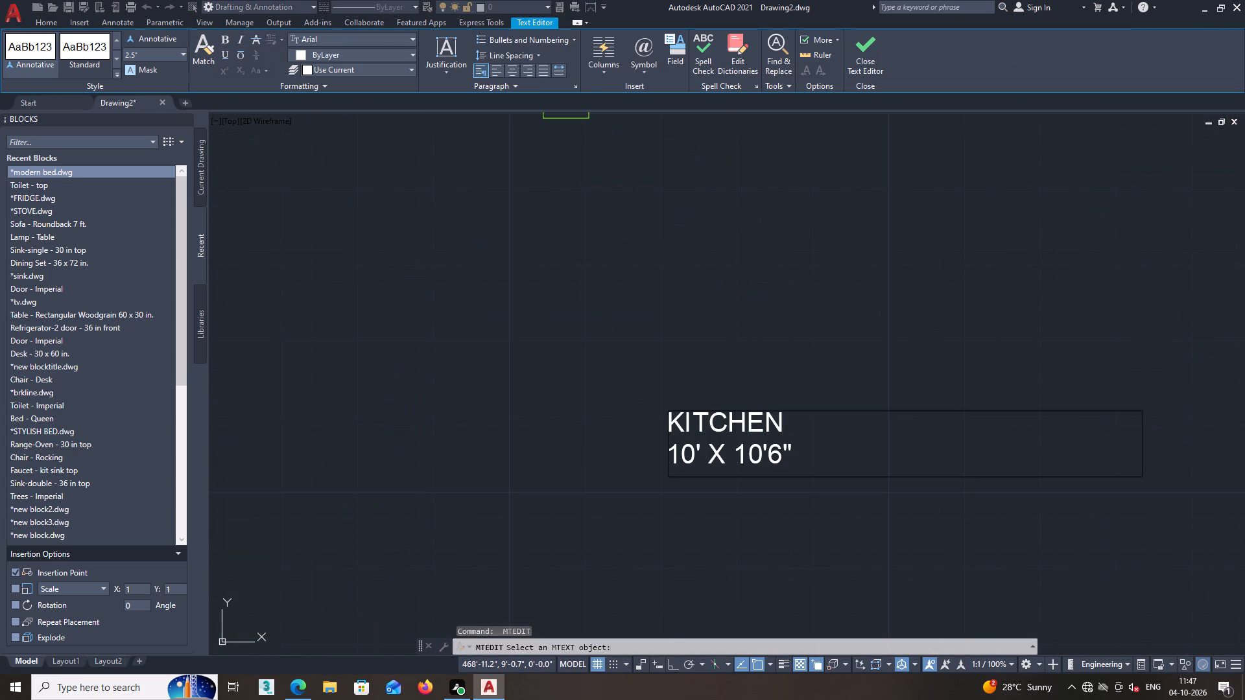
key("BackSpace")
key("BackSpace")
key("BackSpace")
key("BackSpace")
key("BackSpace")
key("BackSpace")
key("BackSpace")
key("BackSpace")
key("BackSpace")
key("BackSpace")
key("BackSpace")
key("BackSpace")
key("BackSpace")
key("BackSpace")
key("BackSpace")
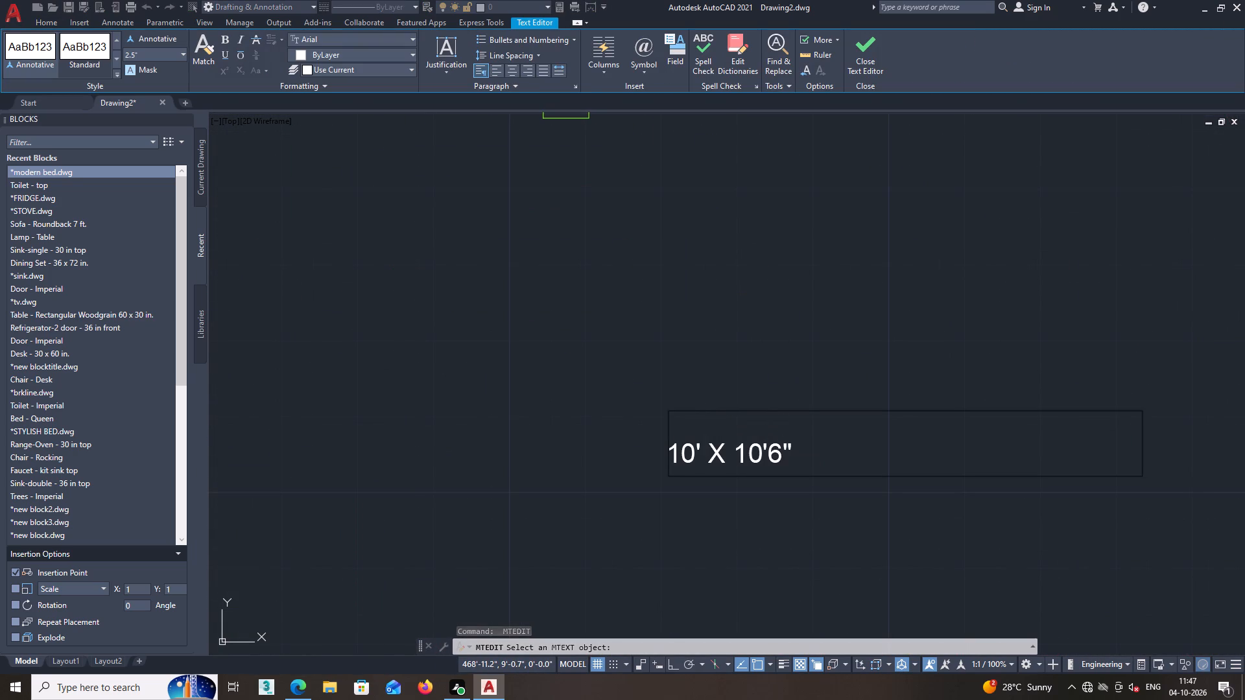
type("LIVING")
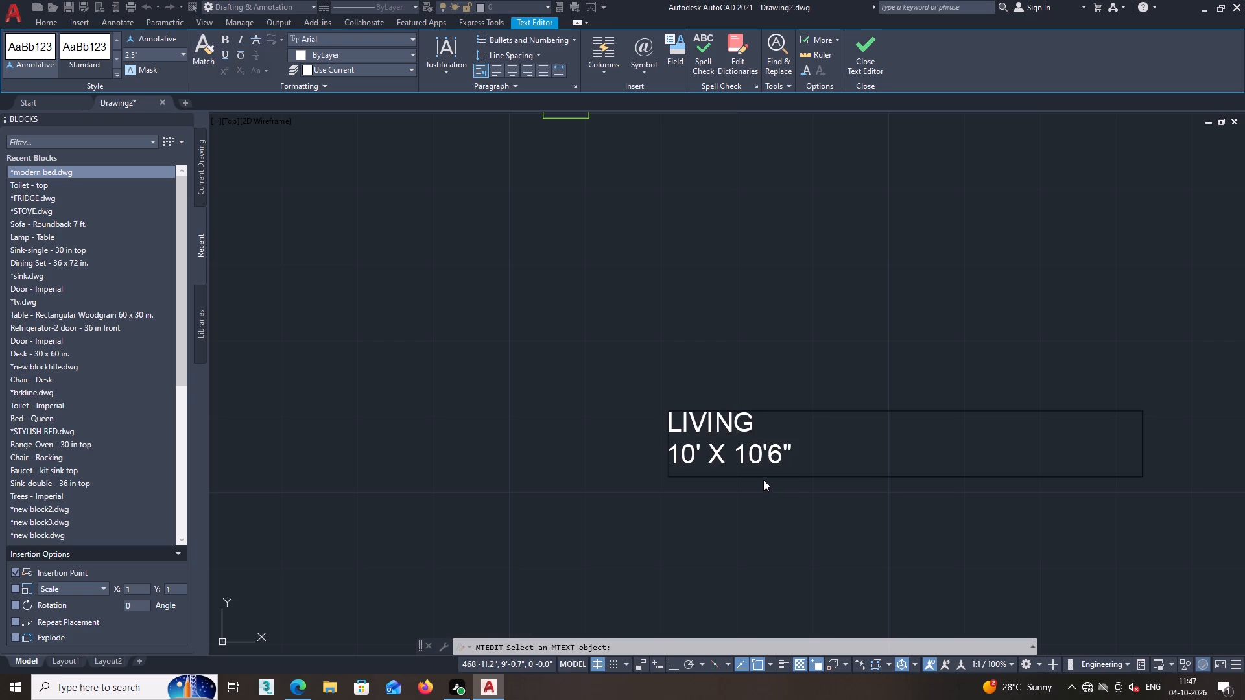
Set the size line of the LIVING label to 20' X 15' and finish editing it.
scroll(761, 475, "up", 1)
scroll(689, 469, "up", 1)
left_click(644, 436)
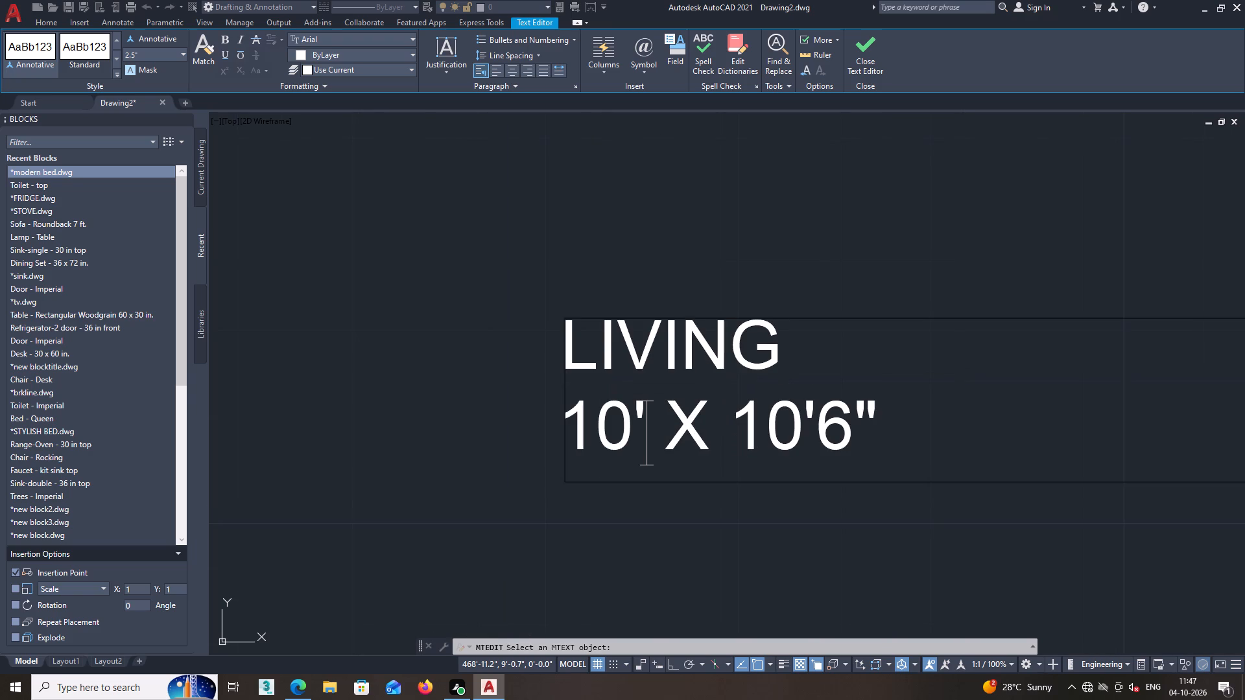
left_click(592, 445)
key("BackSpace")
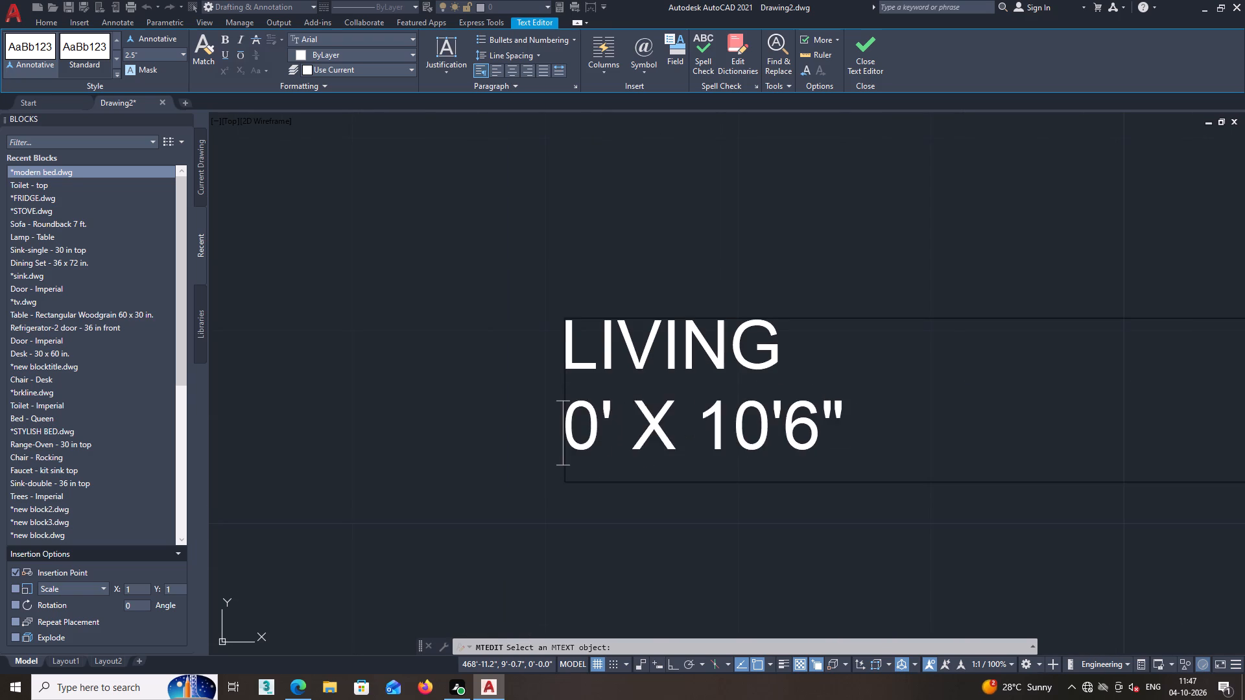
key("2")
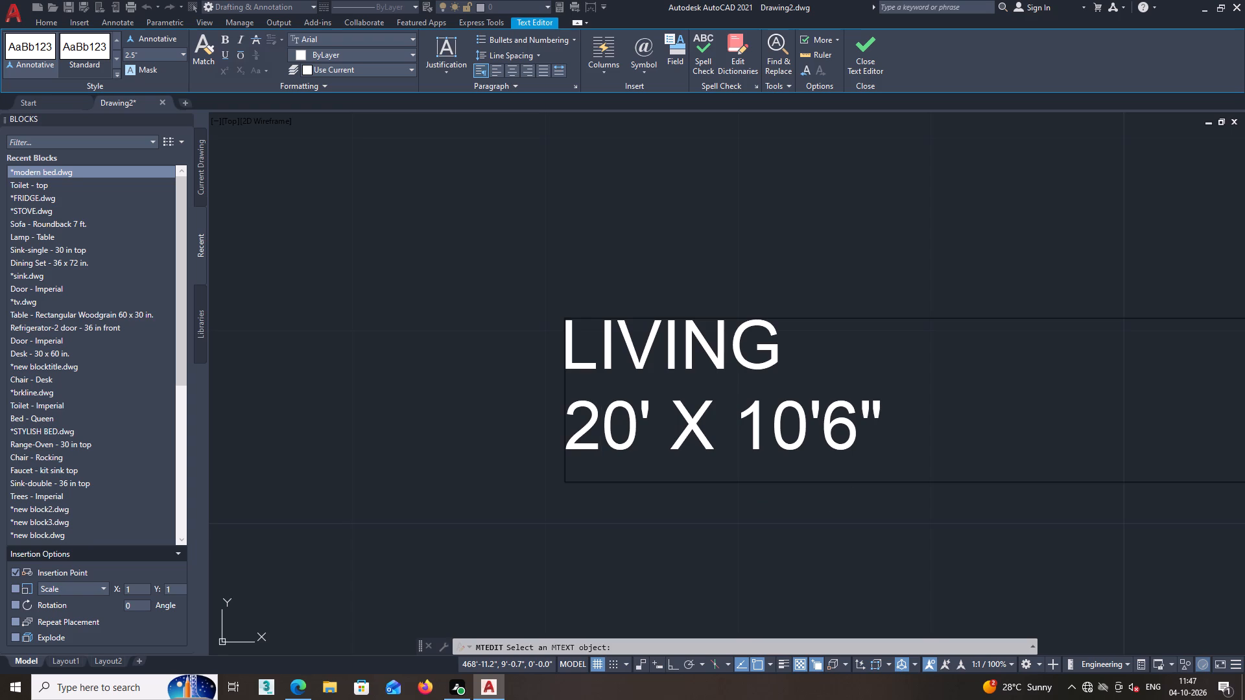
left_click(809, 434)
key("BackSpace")
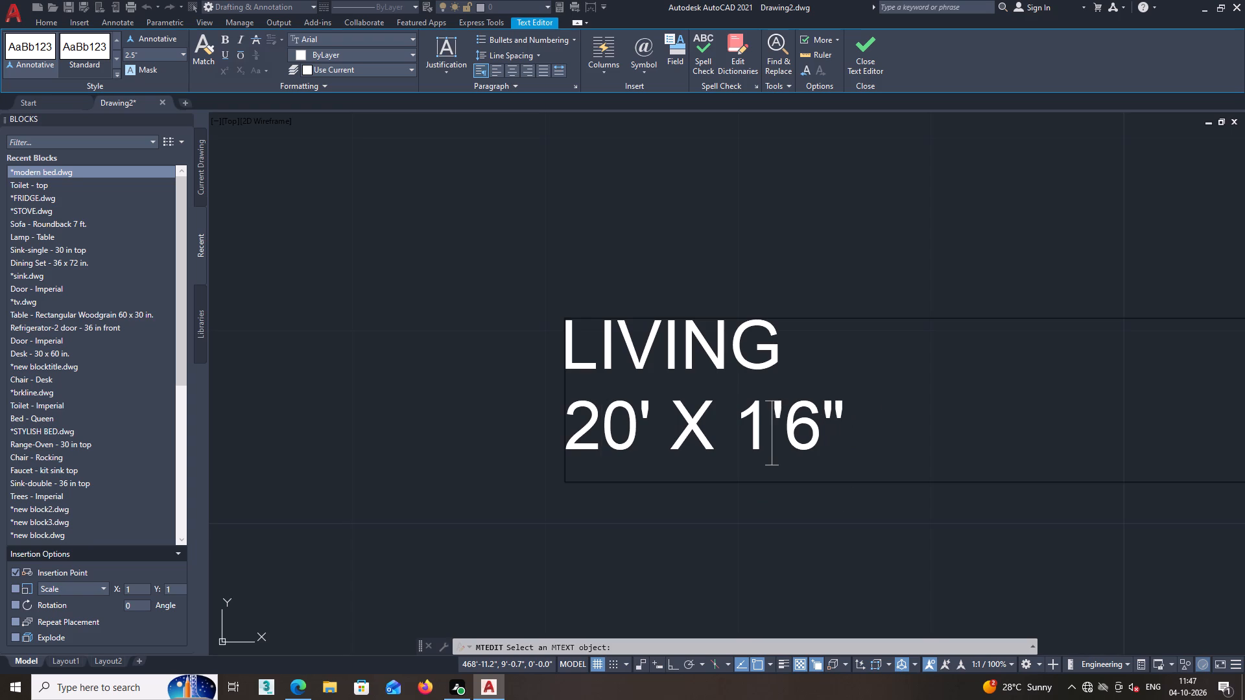
key("5")
left_click(857, 443)
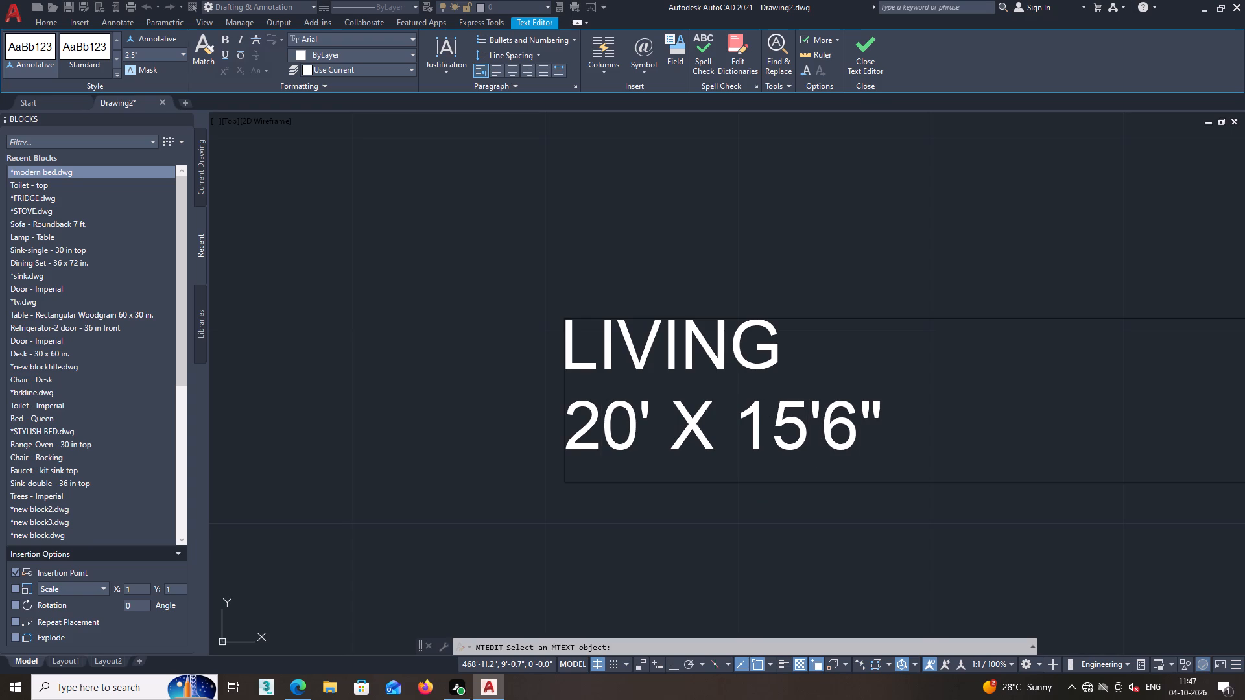
key("5")
key("Home")
key("BackSpace")
key("BackSpace")
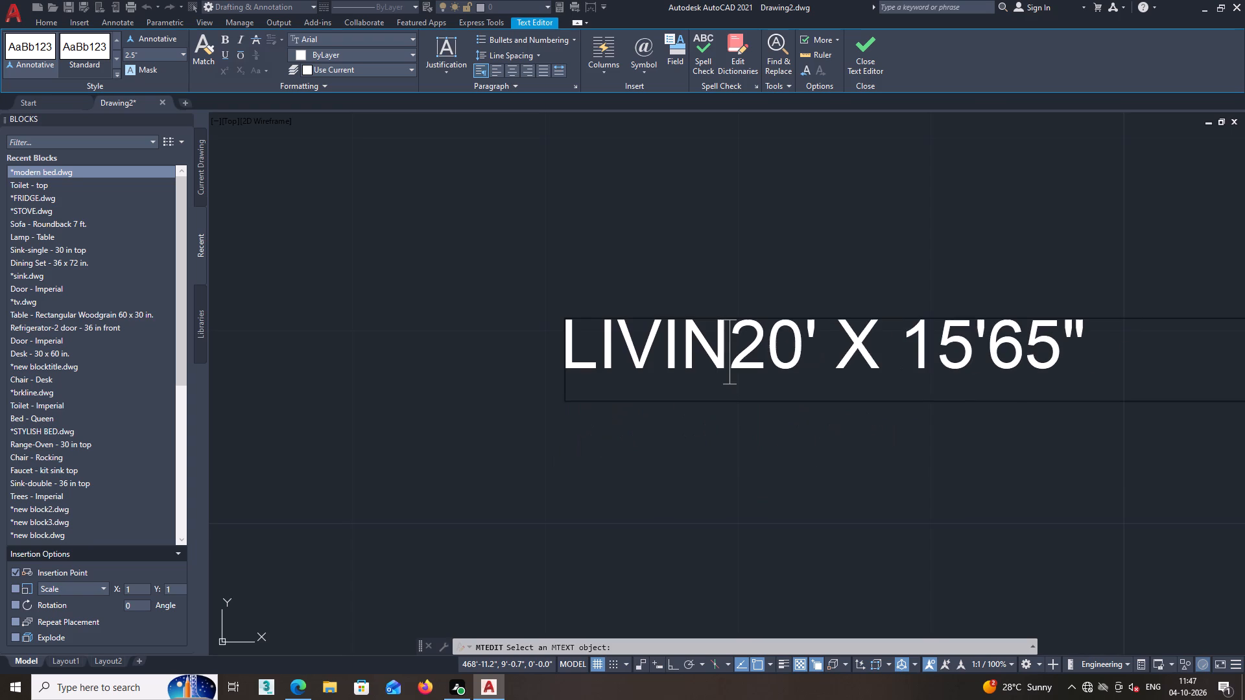
key("ctrl+z")
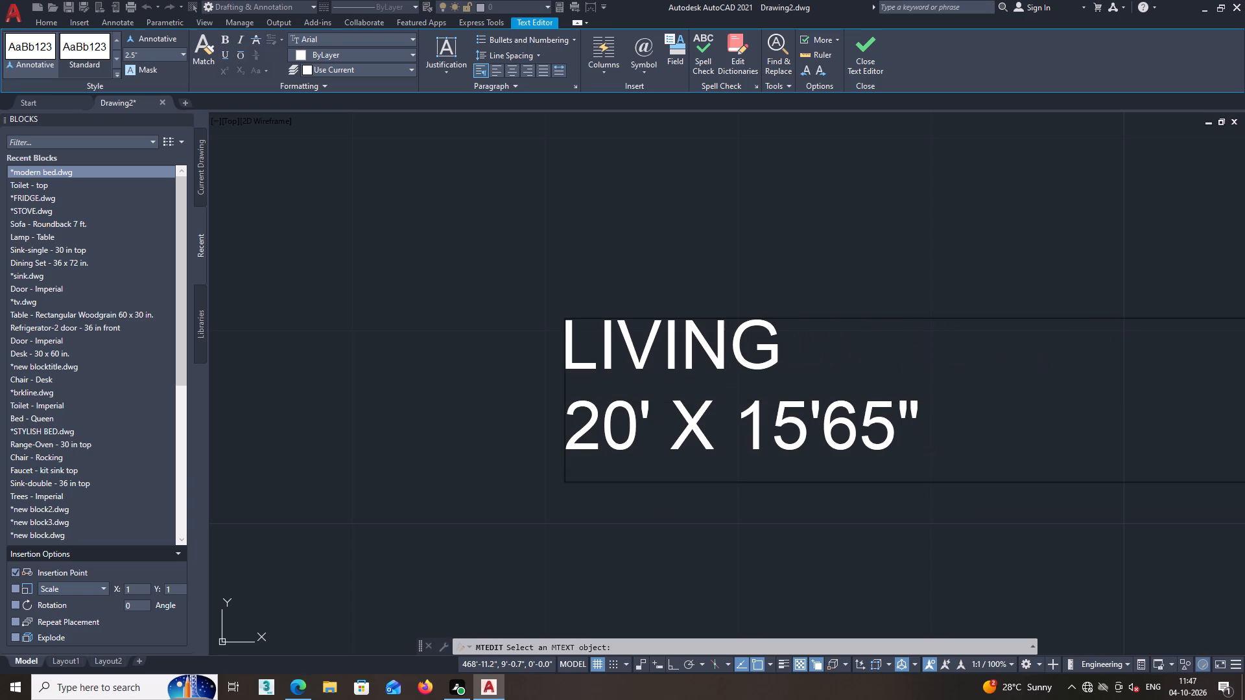
scroll(895, 426, "up", 1)
left_click(899, 433)
key("BackSpace")
key("BackSpace")
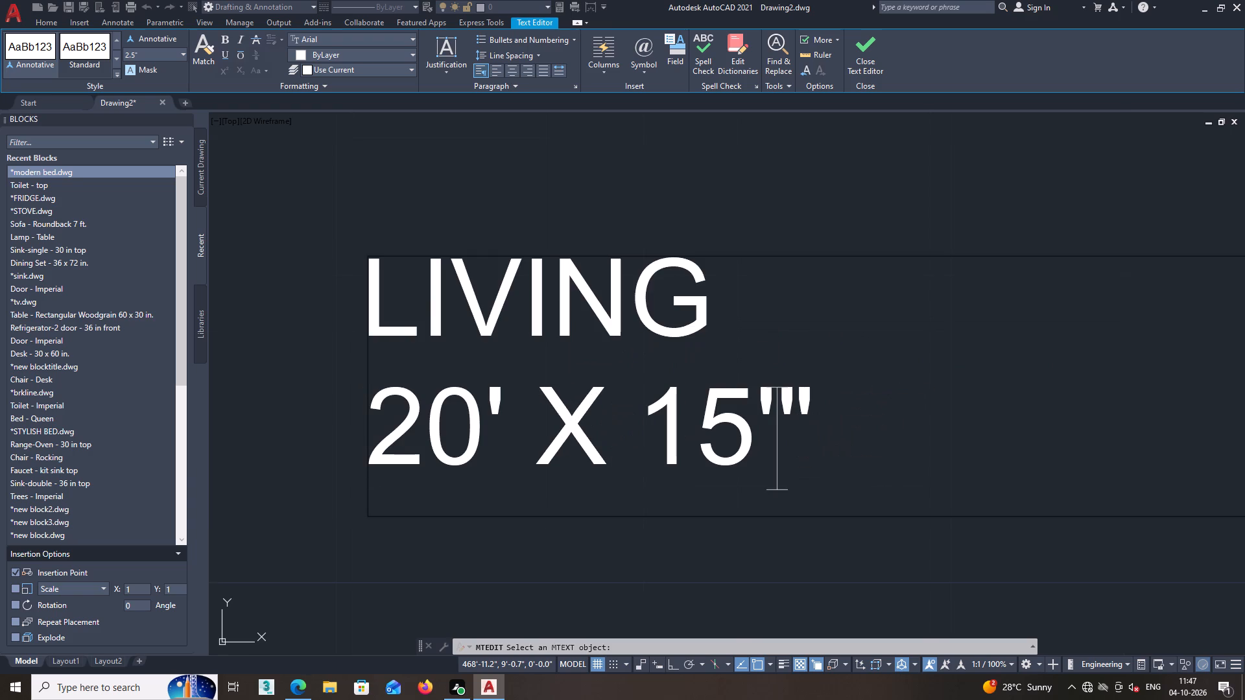
left_click(885, 424)
key("BackSpace")
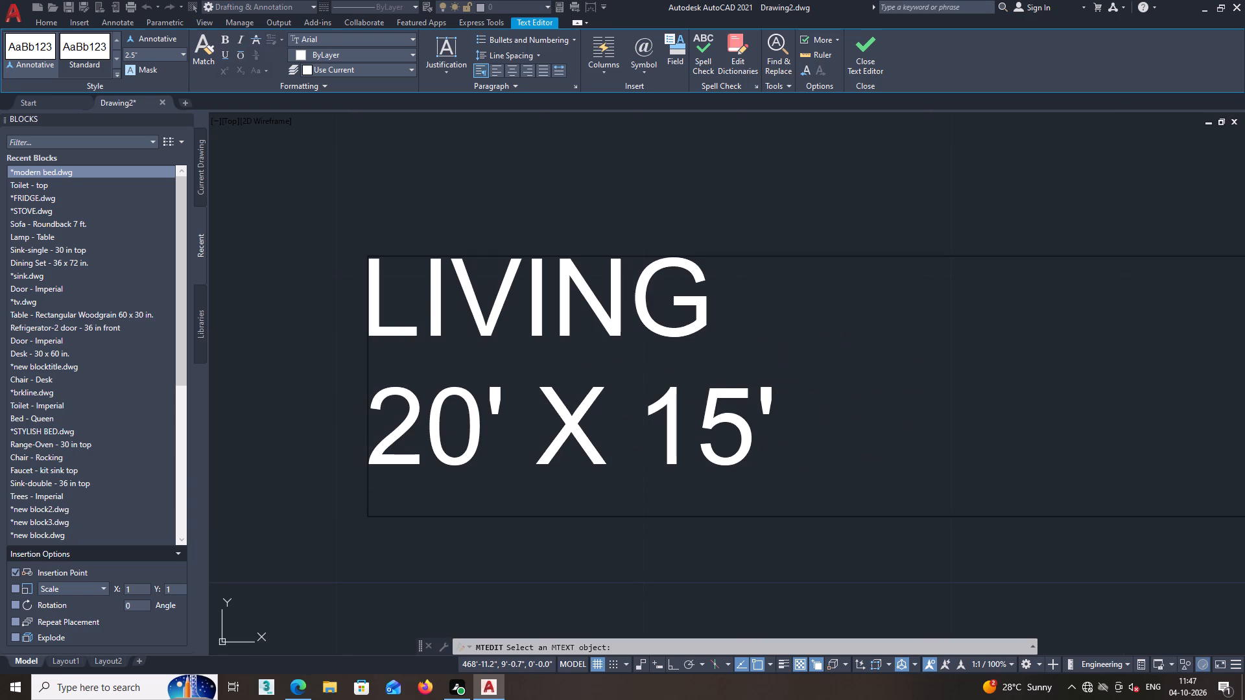
scroll(868, 425, "down", 1)
left_click(895, 287)
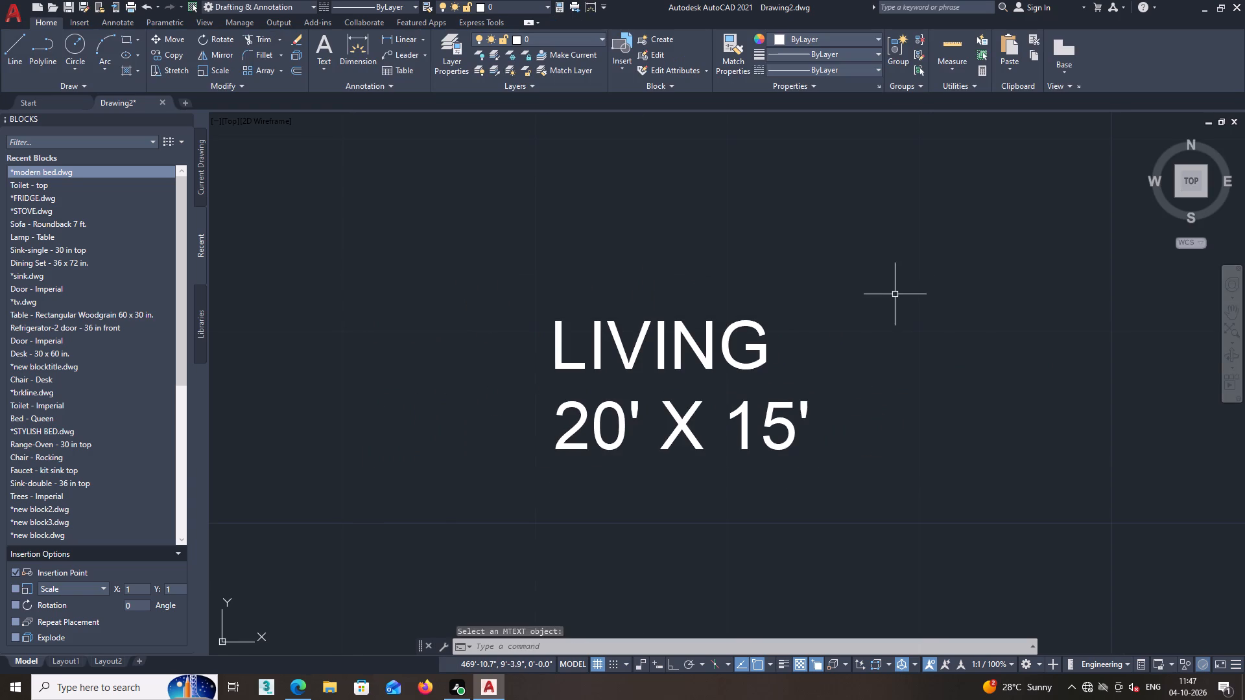
Change the name in the copied kitchen label below the lower bedroom's bed to BEDROOM.
scroll(895, 294, "down", 3)
key("space")
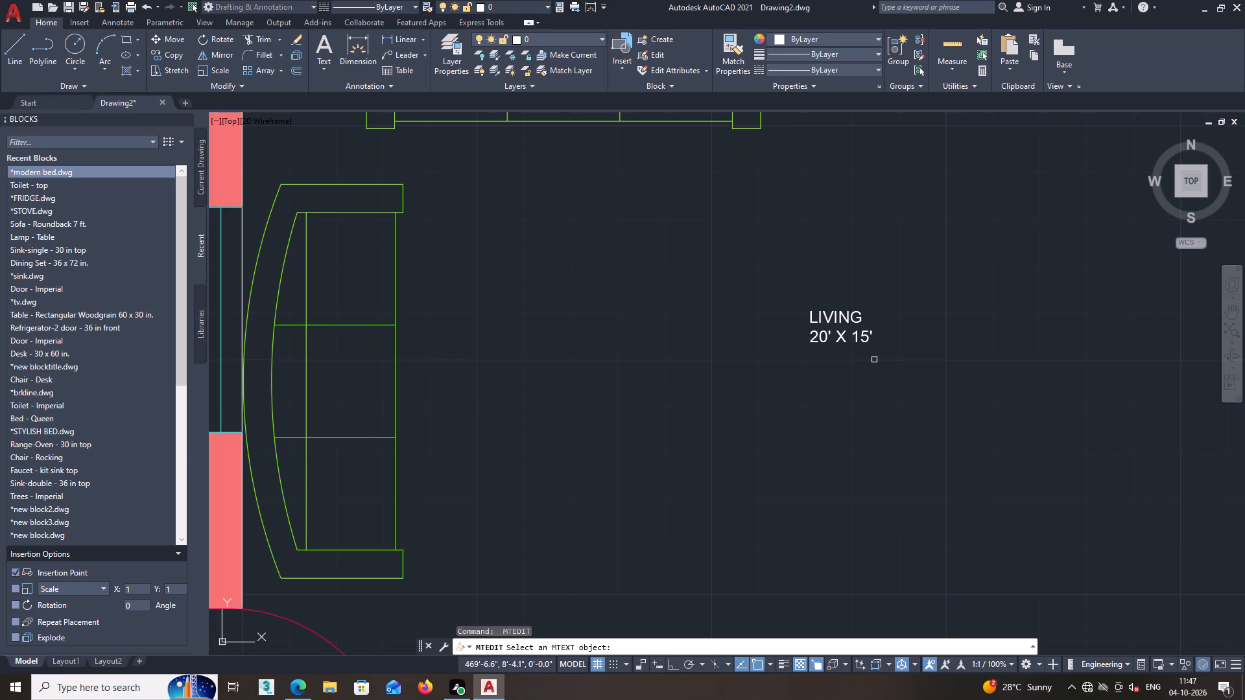
scroll(898, 353, "down", 2)
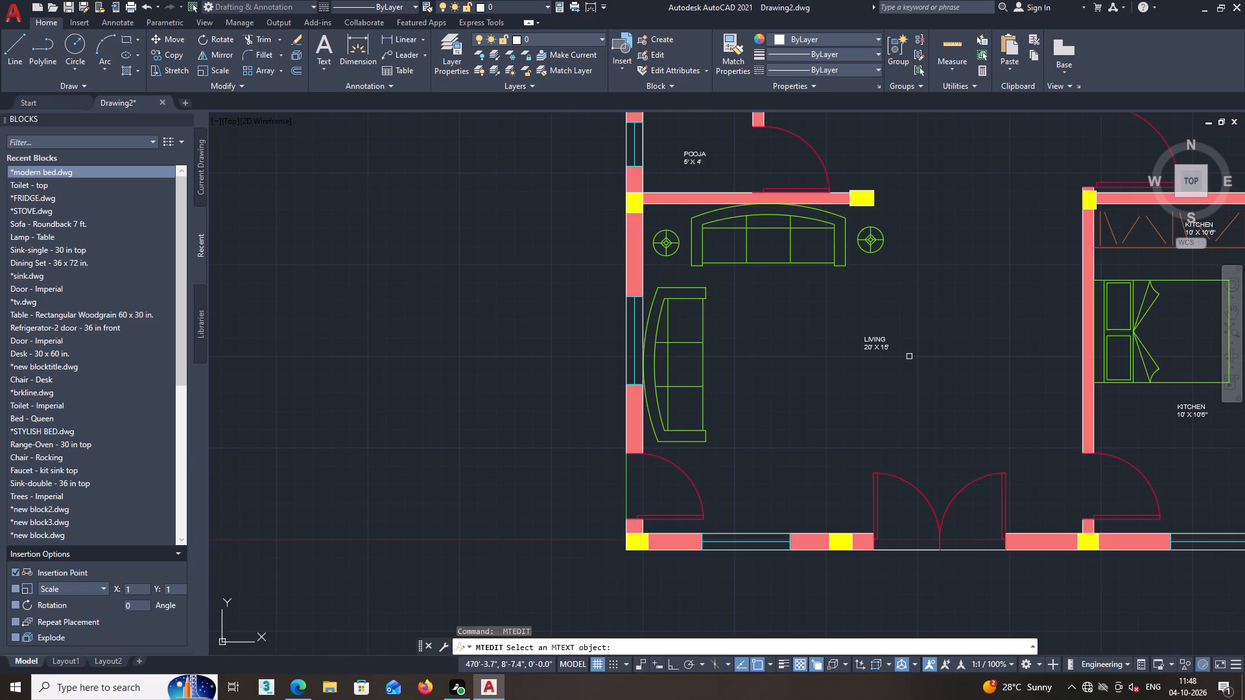
key("space")
middle_click_drag(921, 362, 813, 395)
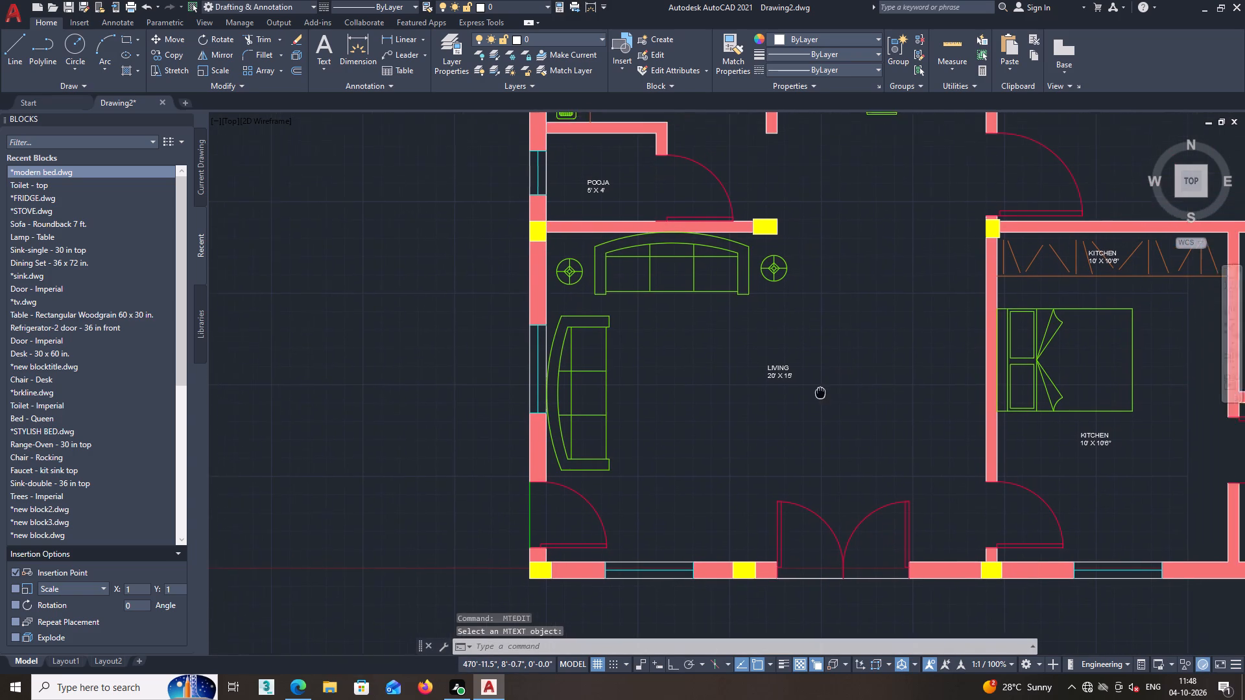
middle_click_drag(813, 395, 768, 412)
middle_click_drag(888, 424, 736, 454)
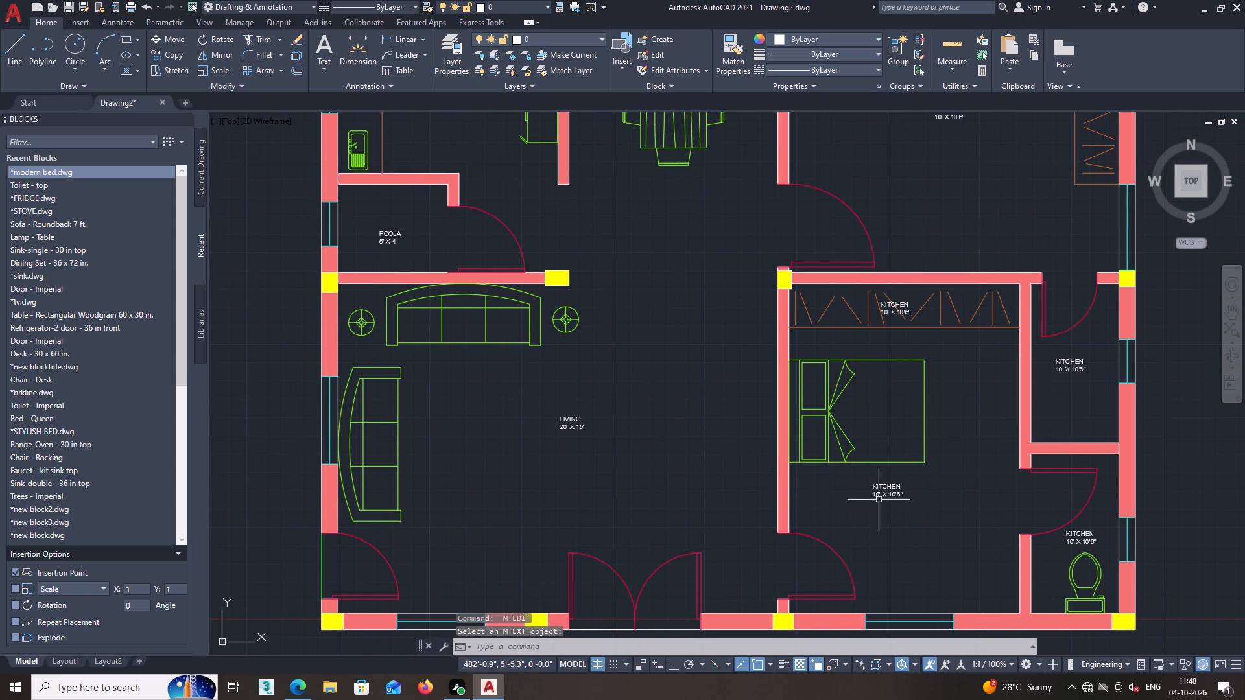
scroll(887, 489, "up", 1)
middle_click_drag(905, 501, 847, 481)
scroll(847, 481, "up", 1)
key("space")
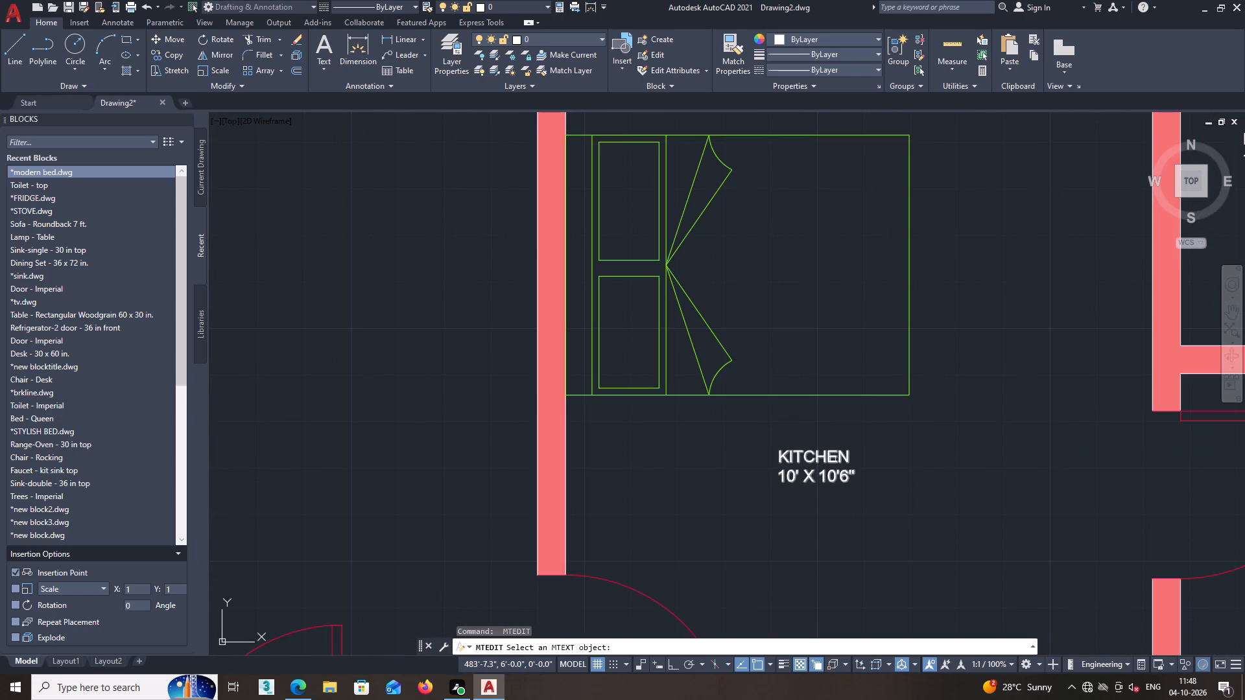
left_click(833, 458)
left_click(862, 460)
key("BackSpace")
key("BackSpace")
key("BackSpace")
key("BackSpace")
key("BackSpace")
key("BackSpace")
key("BackSpace")
key("BackSpace")
key("BackSpace")
key("BackSpace")
key("BackSpace")
key("BackSpace")
key("BackSpace")
key("BackSpace")
key("BackSpace")
key("BackSpace")
key("BackSpace")
key("BackSpace")
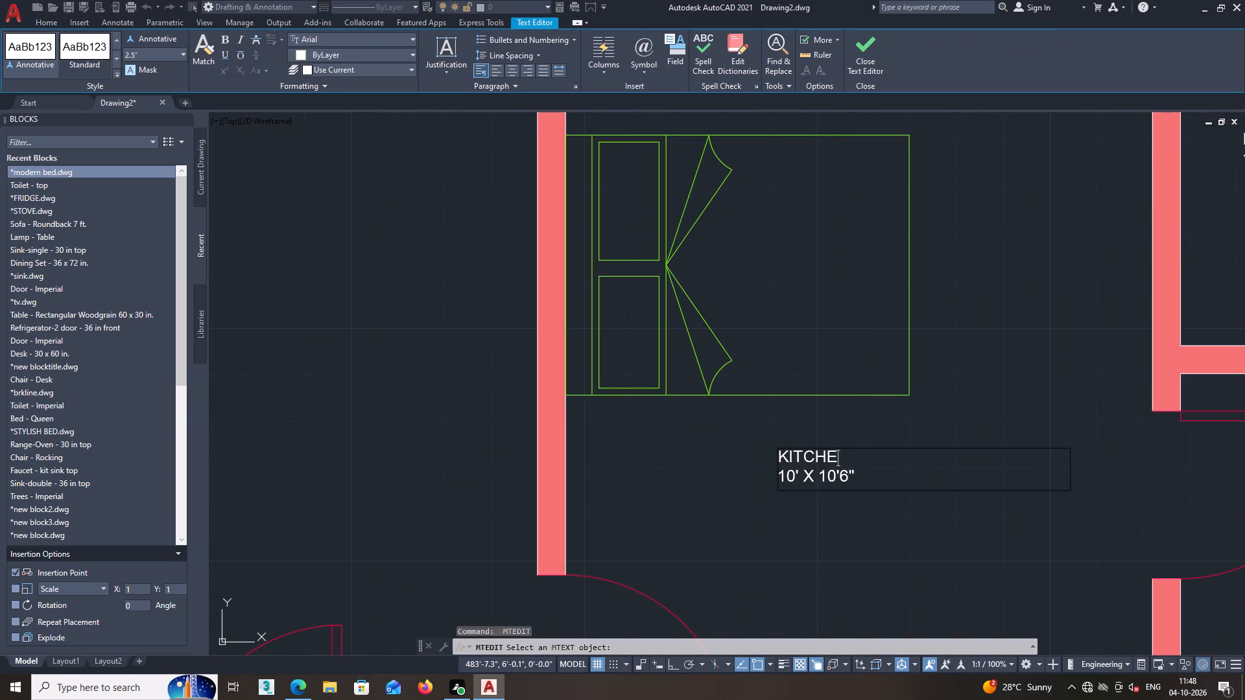
type("BEDROOM")
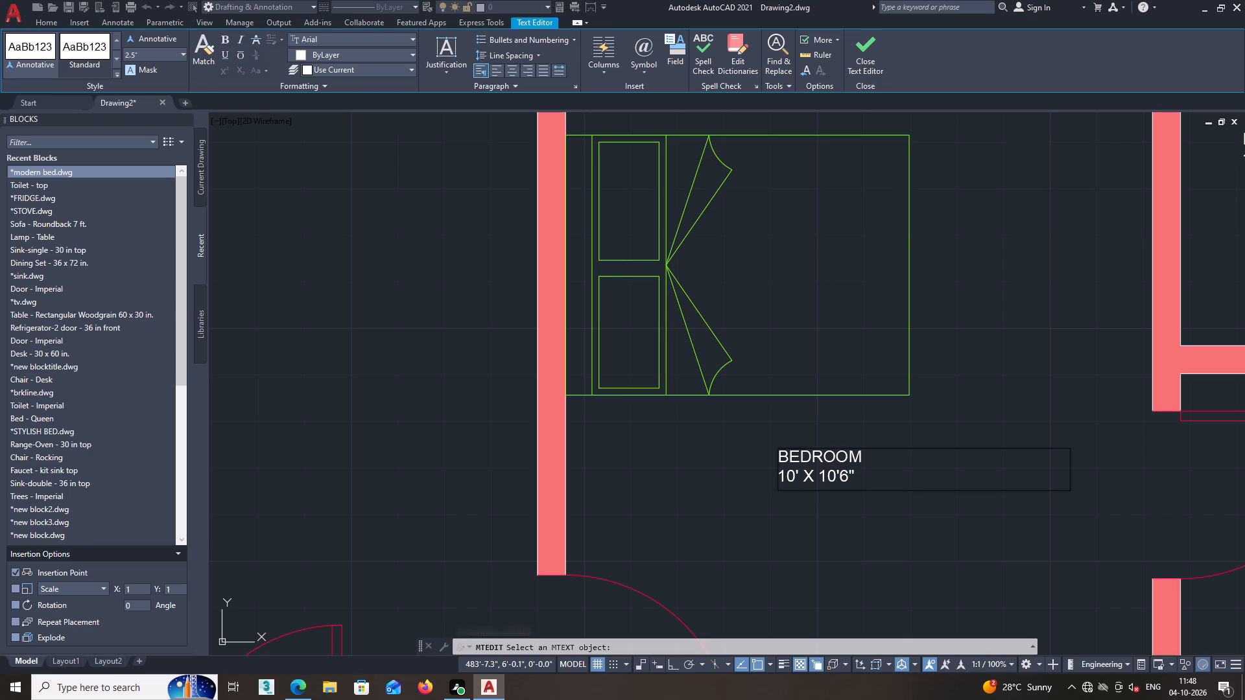
Set the size line of the lower BEDROOM label to 15' X 10'6" and finish editing it.
scroll(841, 494, "up", 1)
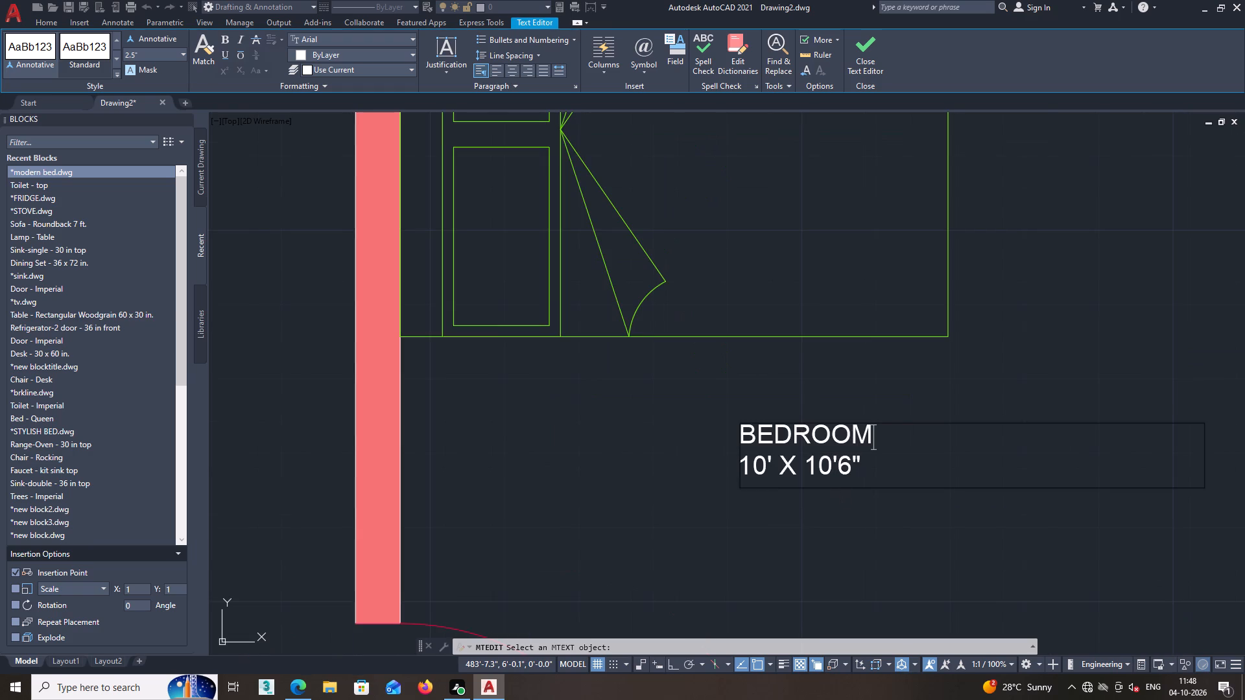
scroll(829, 487, "up", 1)
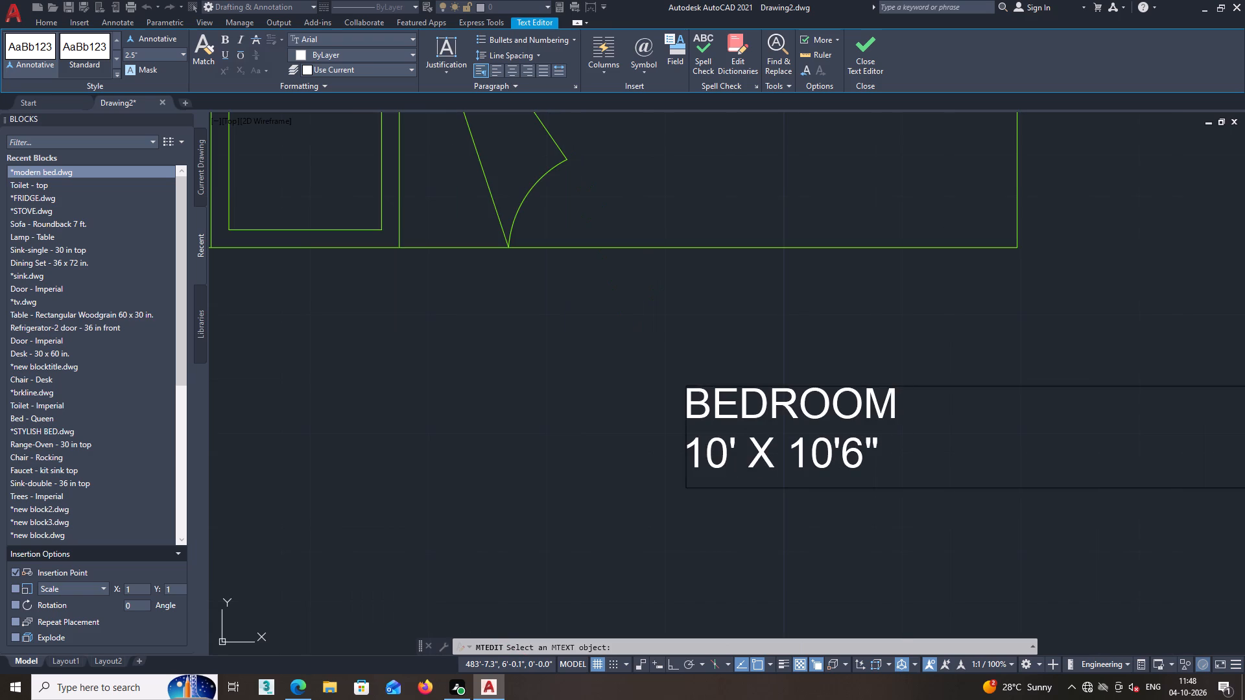
left_click(729, 463)
key("BackSpace")
key("5")
left_click(816, 541)
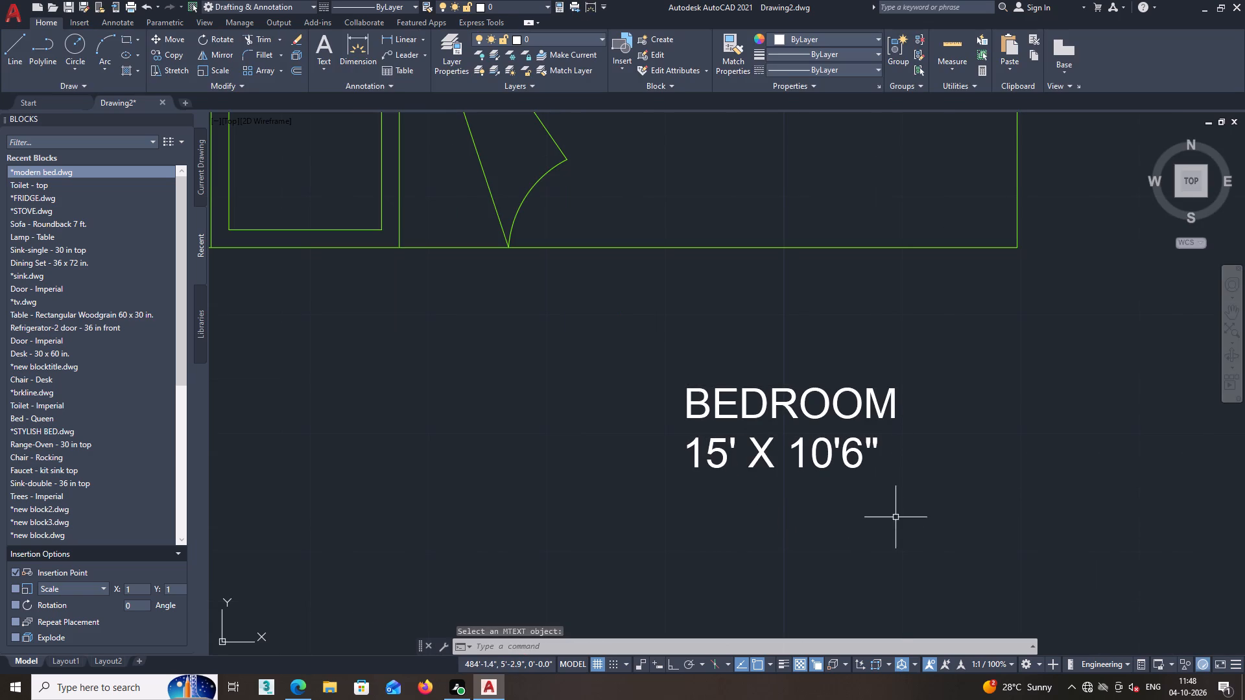
Rename the lower bedroom's label as BEDROOM-02 and finish editing it.
scroll(895, 520, "down", 2)
middle_click_drag(936, 523, 860, 498)
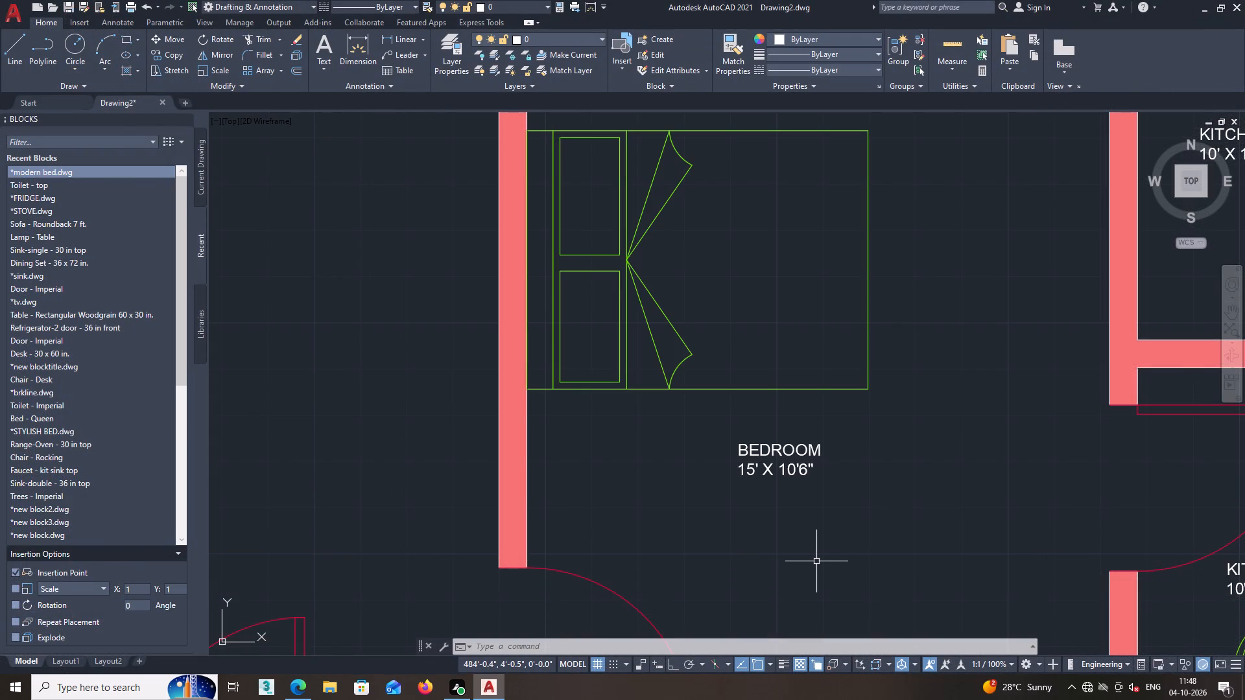
scroll(820, 467, "up", 1)
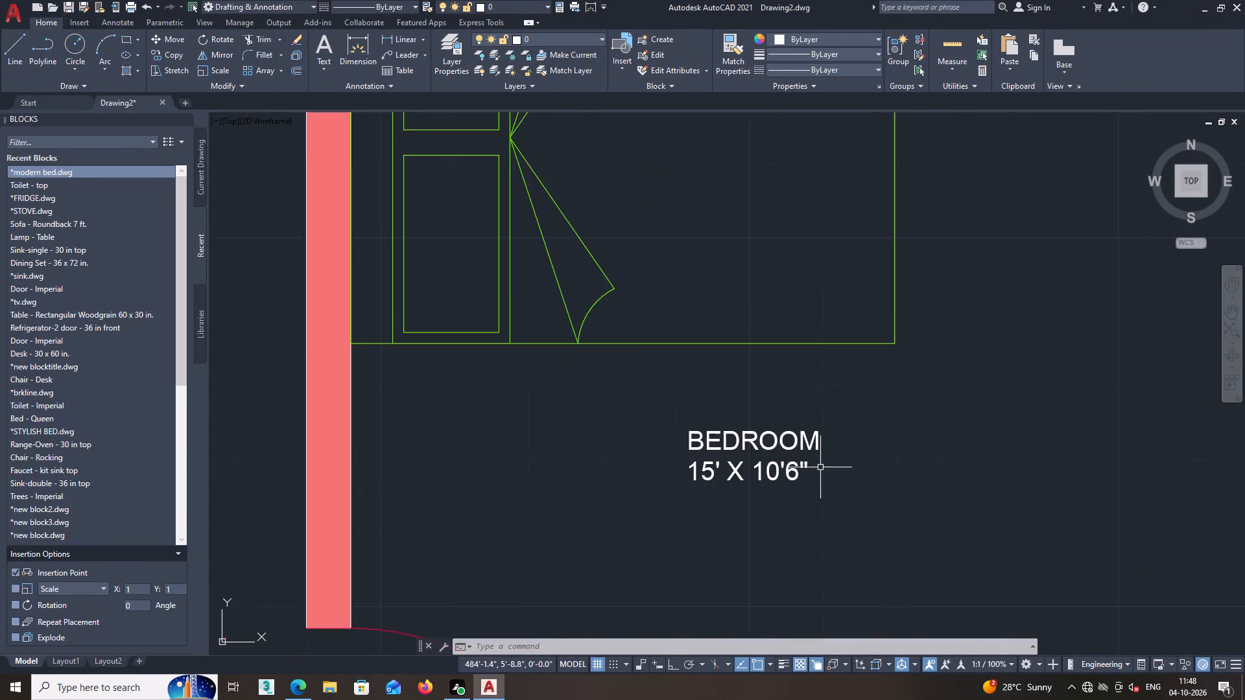
scroll(820, 467, "up", 1)
key("space")
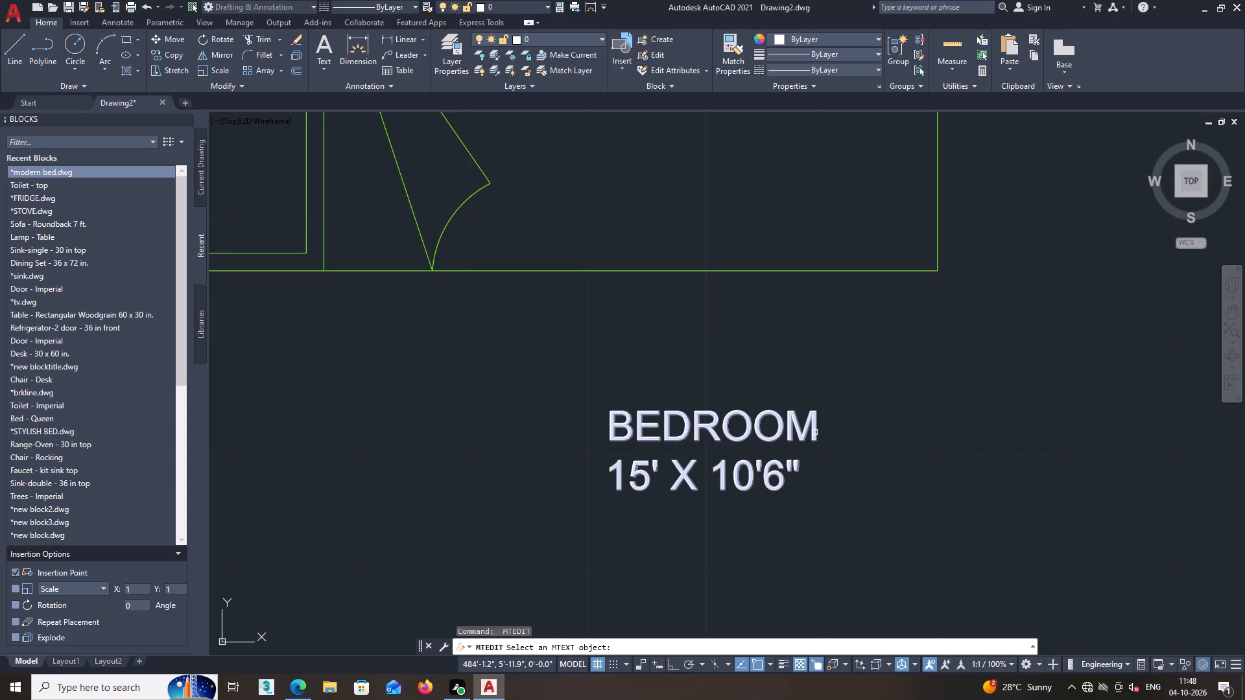
left_click(815, 432)
left_click(820, 432)
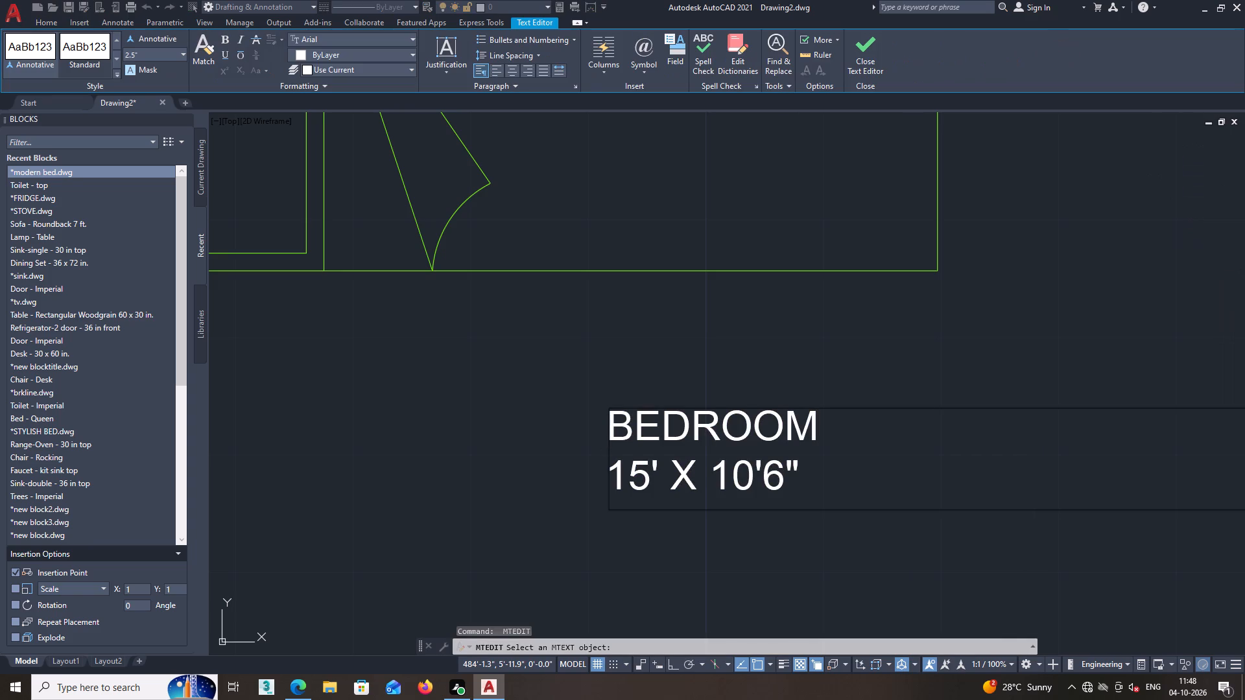
type("-02")
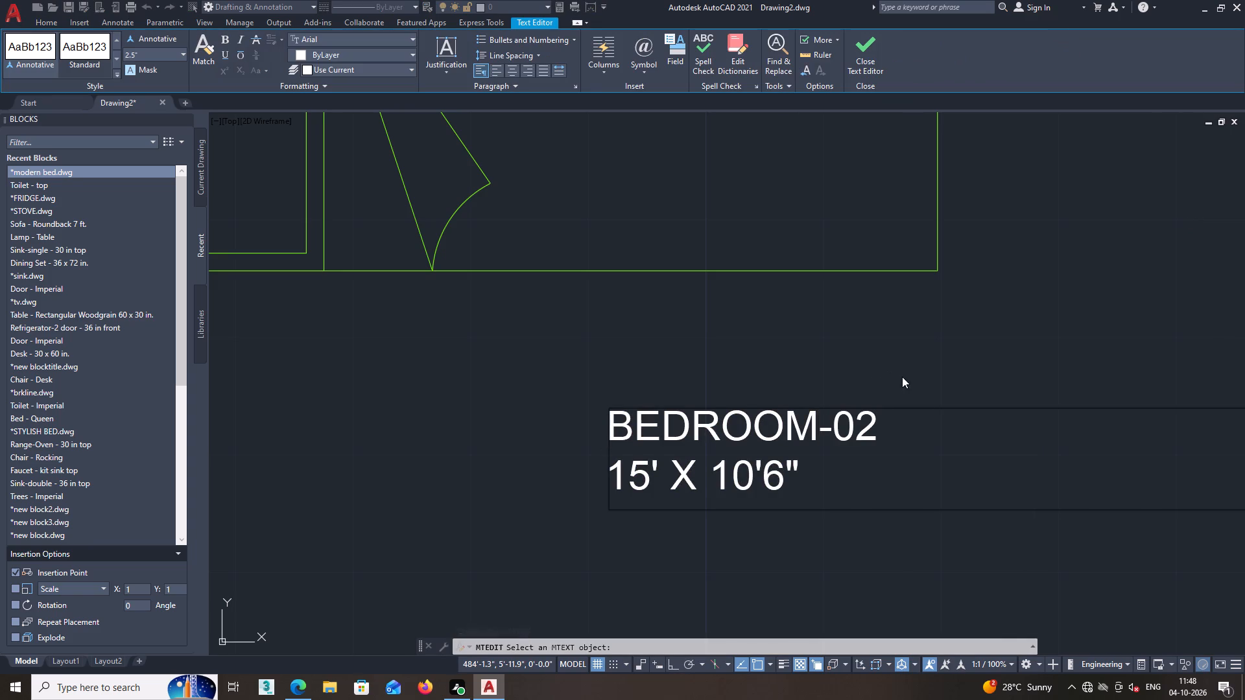
left_click(932, 387)
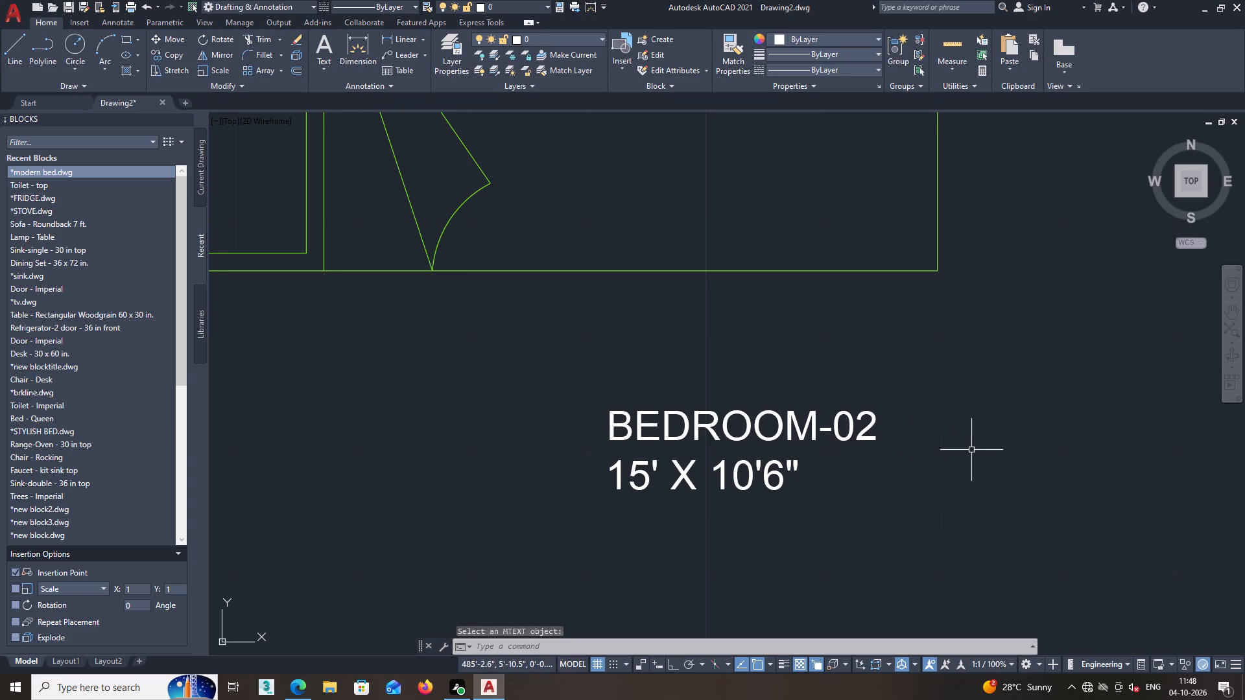
Change the name in the copied kitchen label on the lower bedroom's wardrobe to WARDROBE.
scroll(969, 450, "down", 1)
middle_click_drag(975, 458, 934, 476)
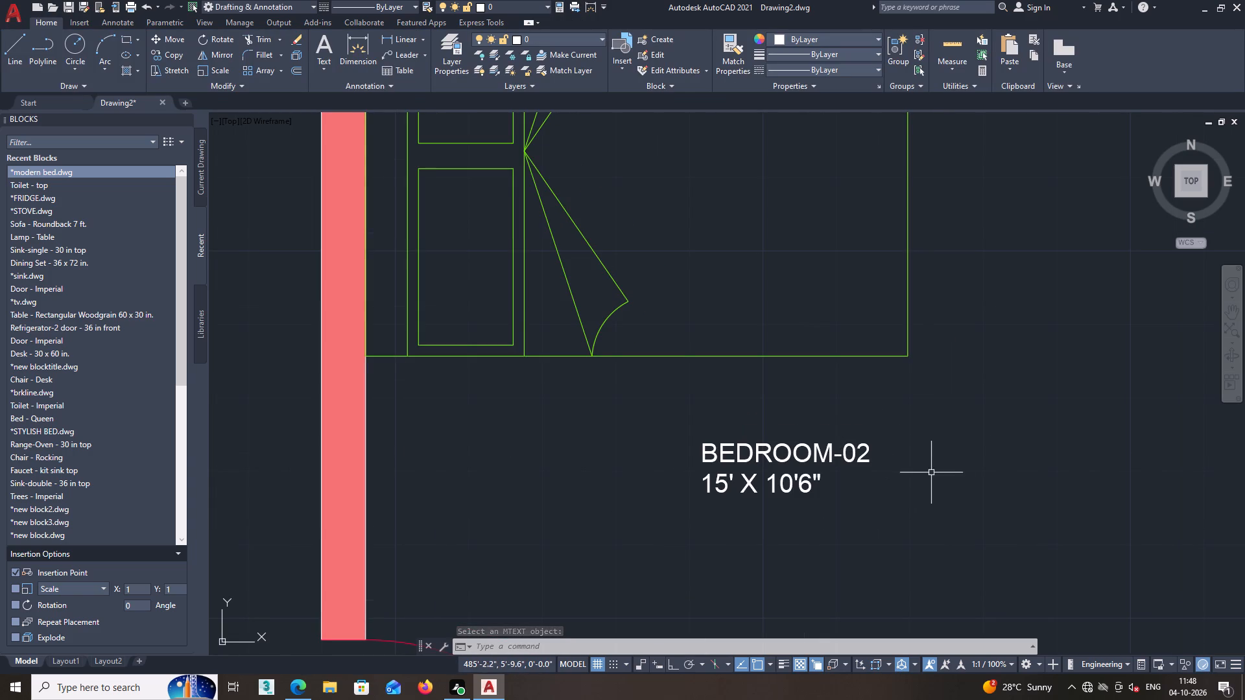
middle_click_drag(901, 439, 921, 568)
scroll(920, 491, "down", 3)
middle_click_drag(891, 429, 866, 545)
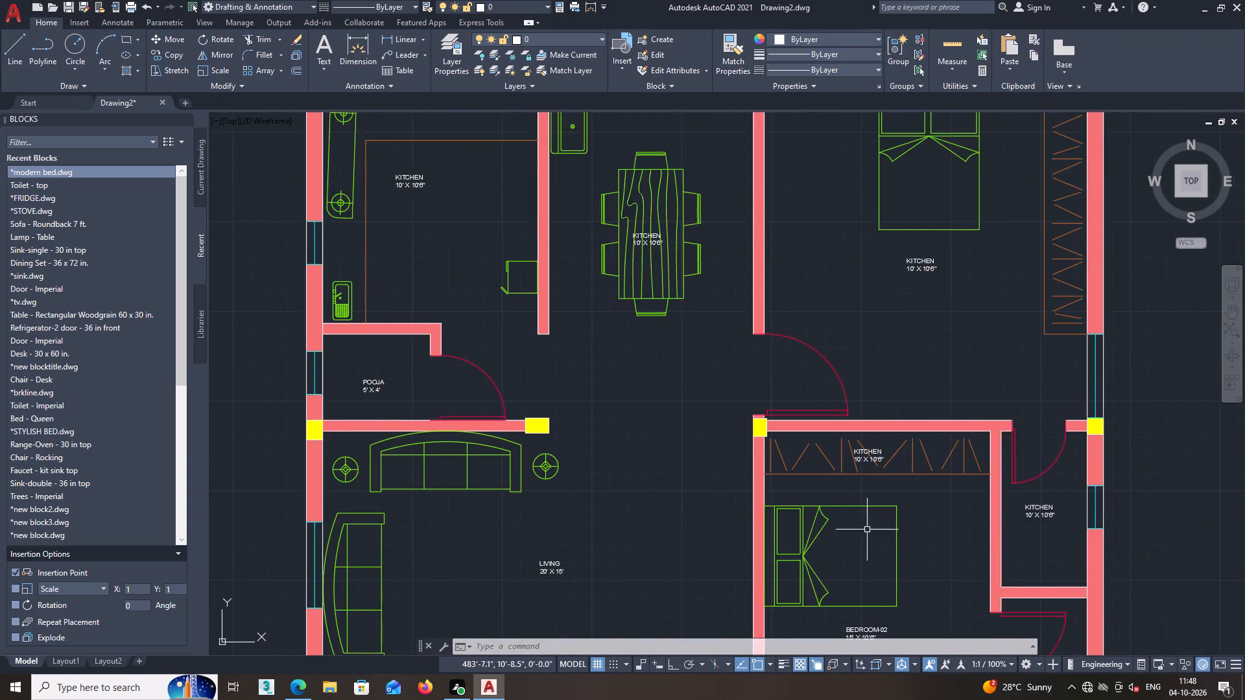
scroll(865, 475, "up", 4)
left_click(820, 344)
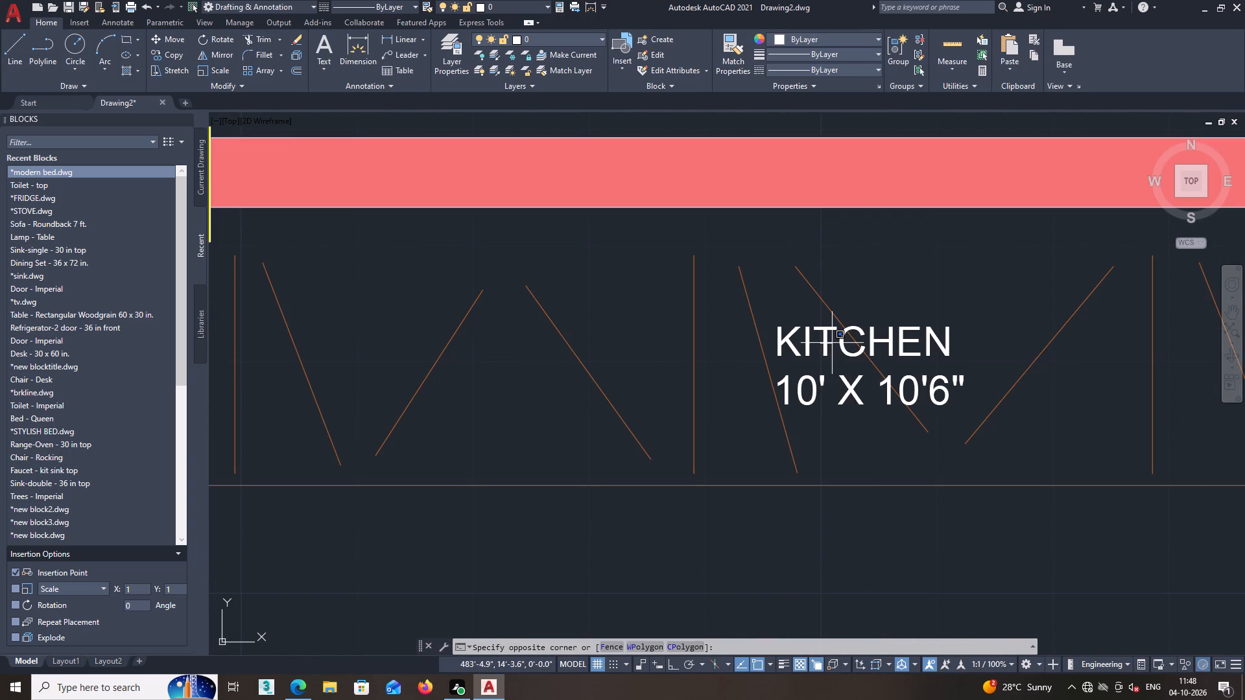
left_click(829, 343)
left_click(825, 345)
key("space")
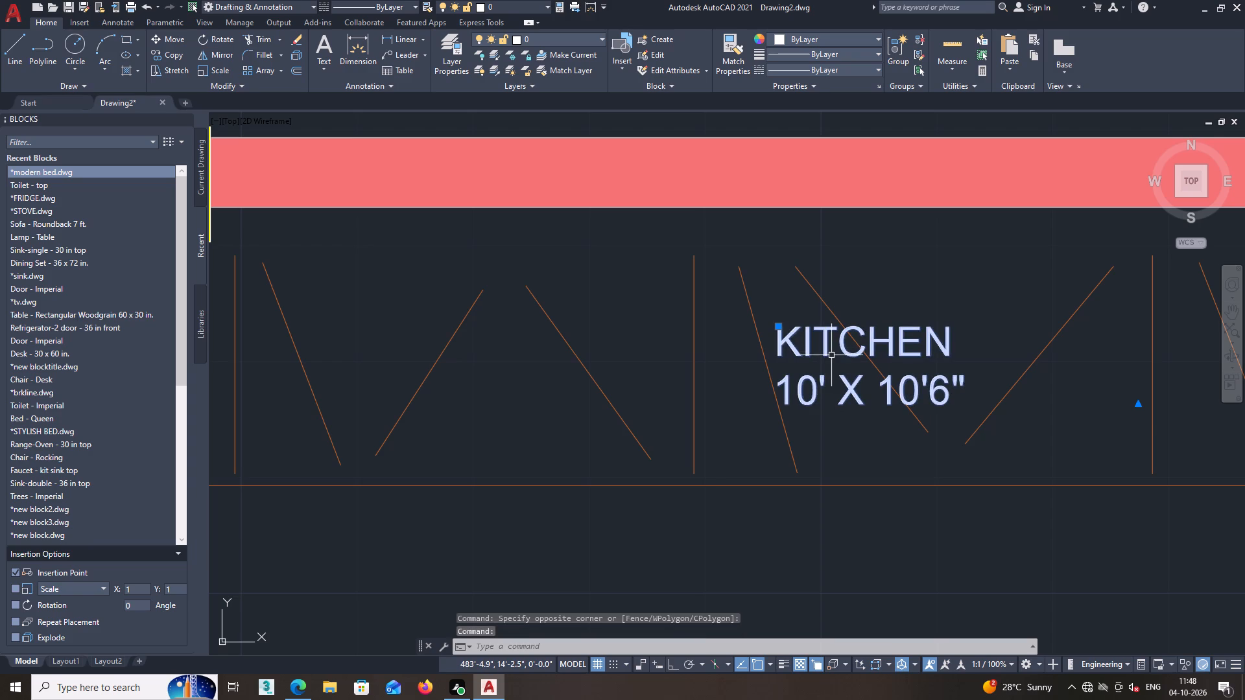
left_click(953, 349)
key("BackSpace")
key("BackSpace")
key("BackSpace")
key("BackSpace")
key("BackSpace")
key("BackSpace")
key("BackSpace")
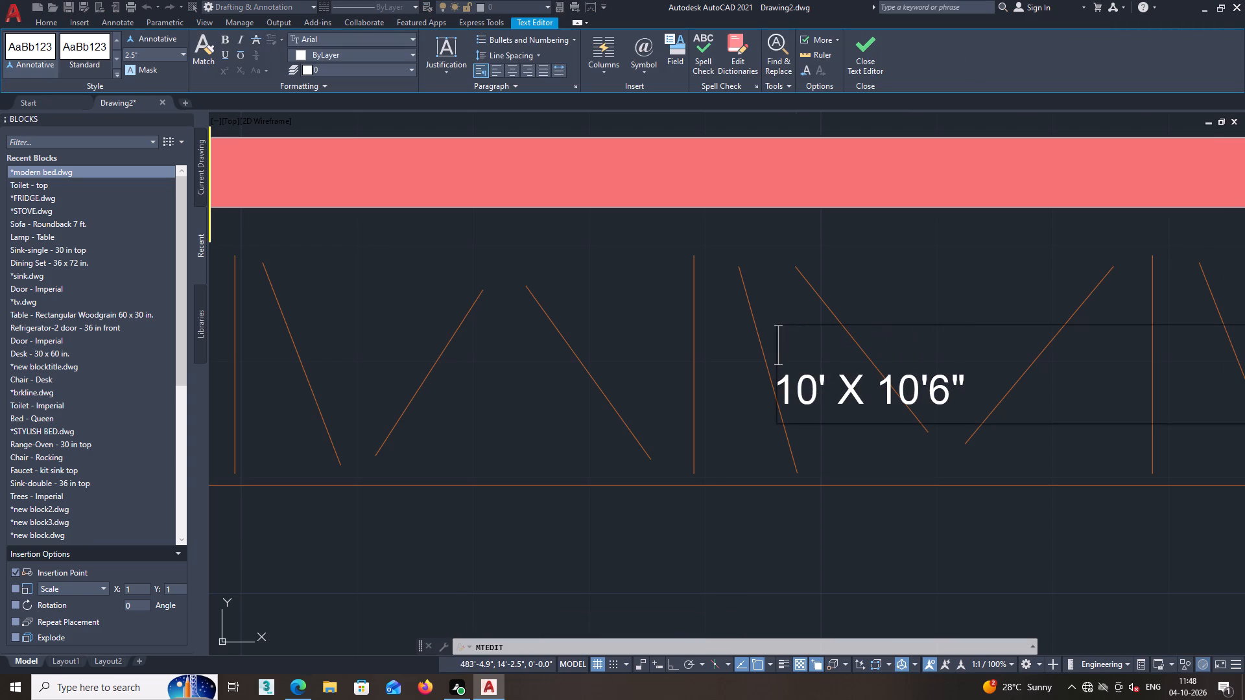
type("WARDROBE")
Delete the size line from the WARDROBE label and finish editing it.
left_click(982, 395)
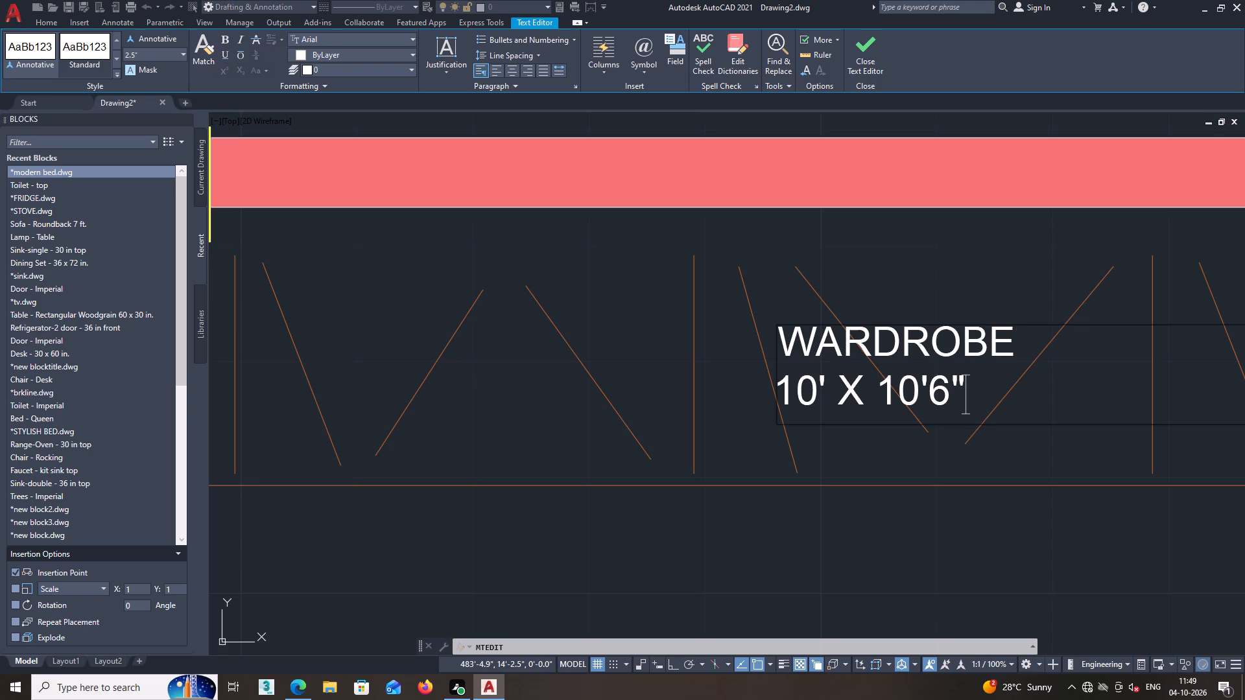
key("BackSpace")
key("BackSpace")
key("BackSpace")
key("BackSpace")
key("BackSpace")
key("BackSpace")
key("BackSpace")
key("BackSpace")
key("BackSpace")
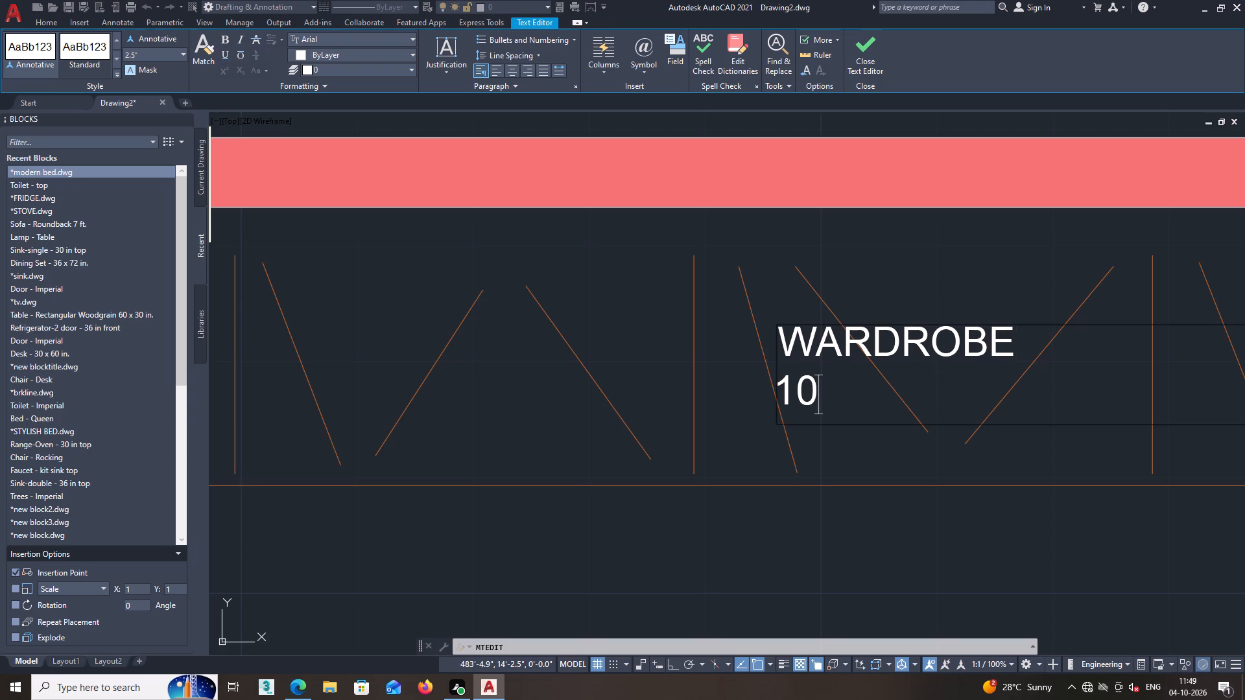
key("BackSpace")
key("BackSpace")
key("space")
left_click(925, 520)
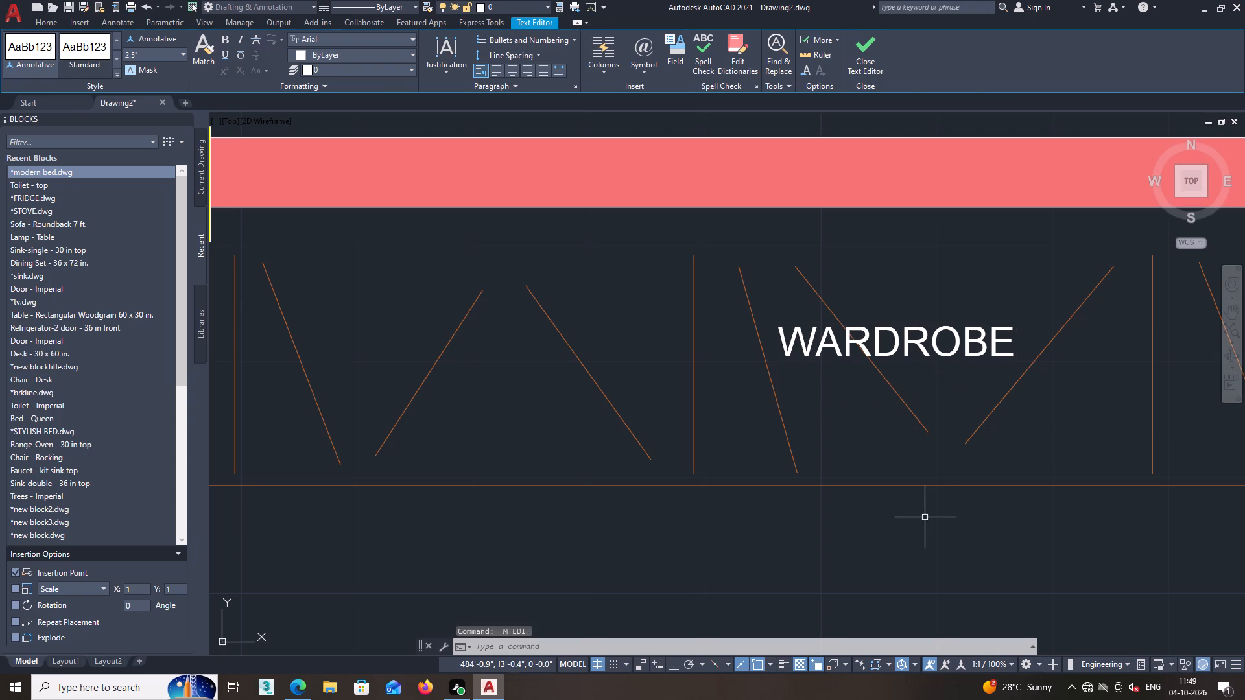
Change the name in the copied kitchen label in the small room beside the lower bedroom's wardrobe to TOOILET-01.
scroll(926, 513, "down", 1)
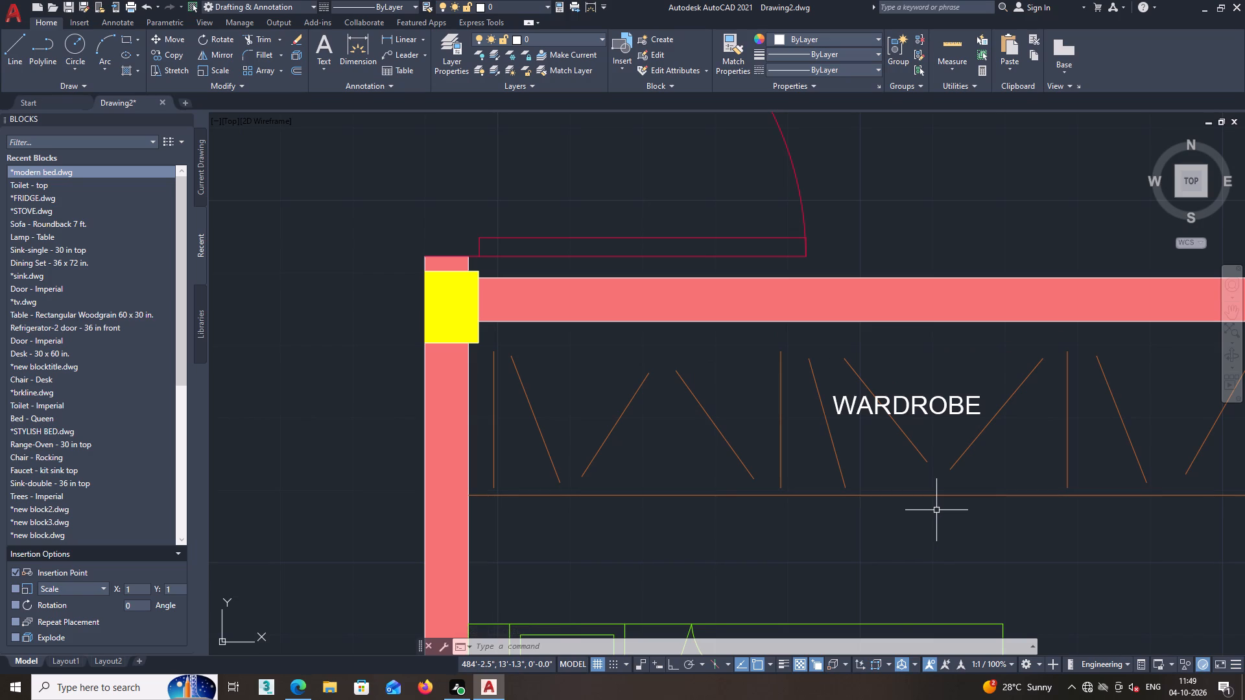
scroll(949, 512, "down", 3)
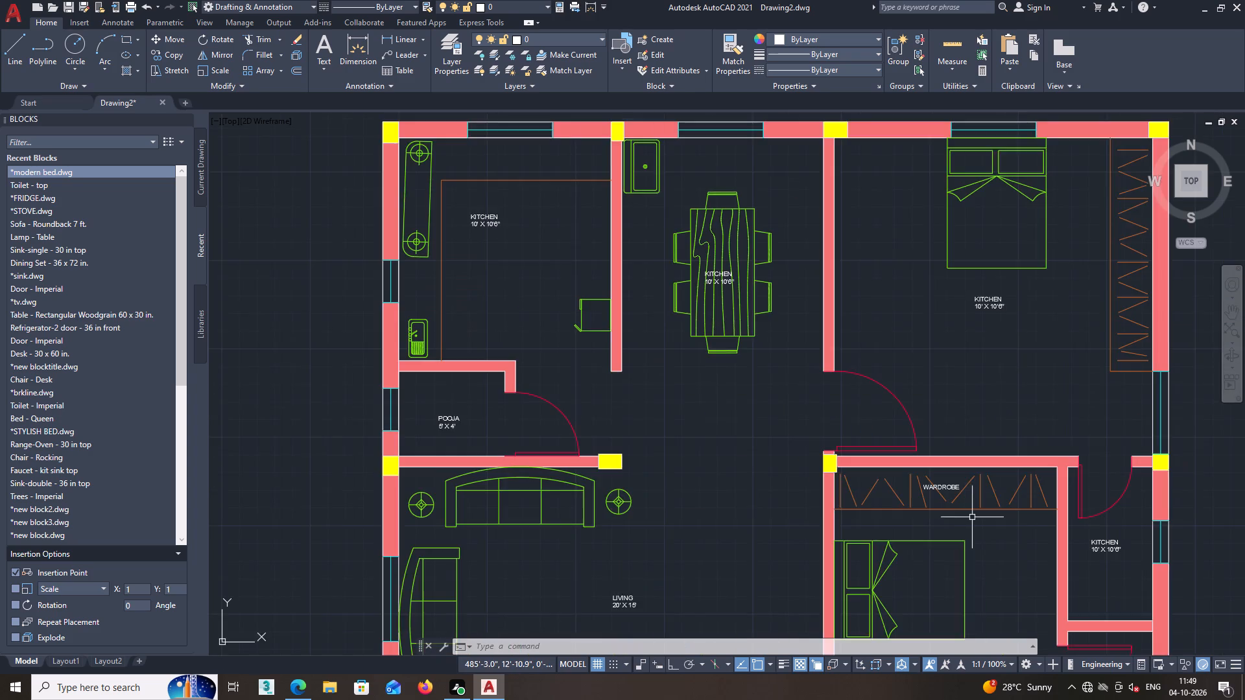
middle_click_drag(984, 519, 829, 452)
scroll(969, 474, "up", 3)
middle_click_drag(954, 482, 874, 423)
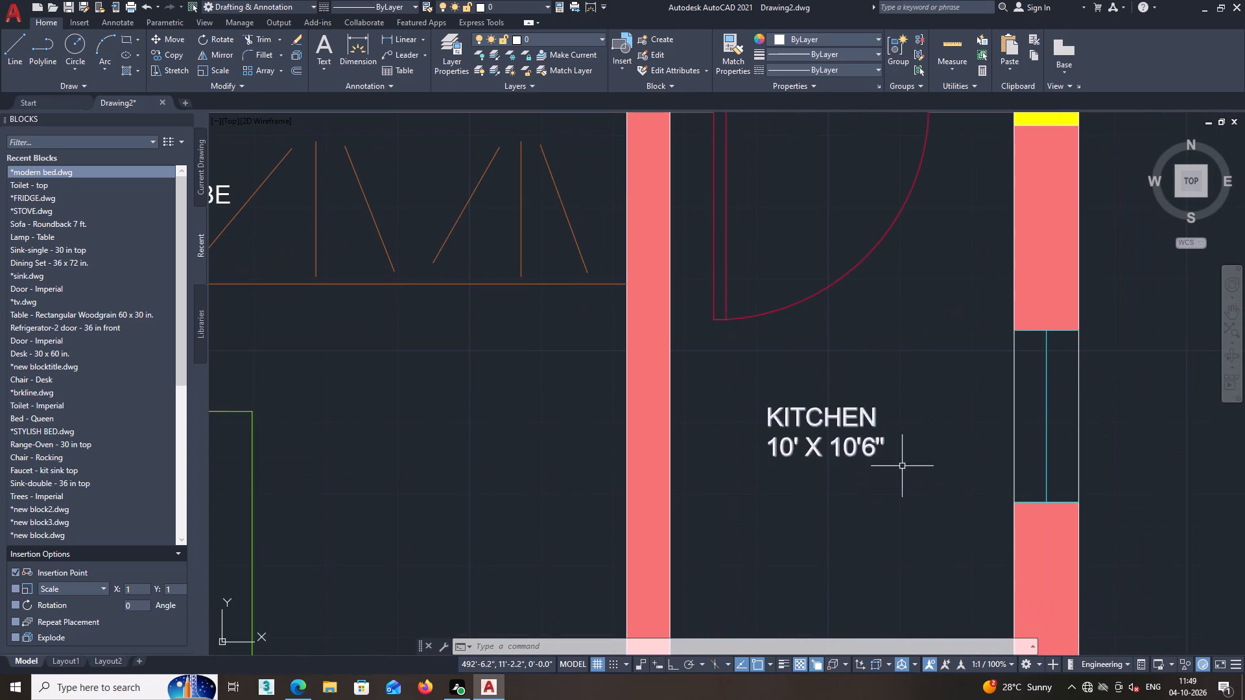
scroll(904, 484, "up", 2)
key("space")
left_click(768, 330)
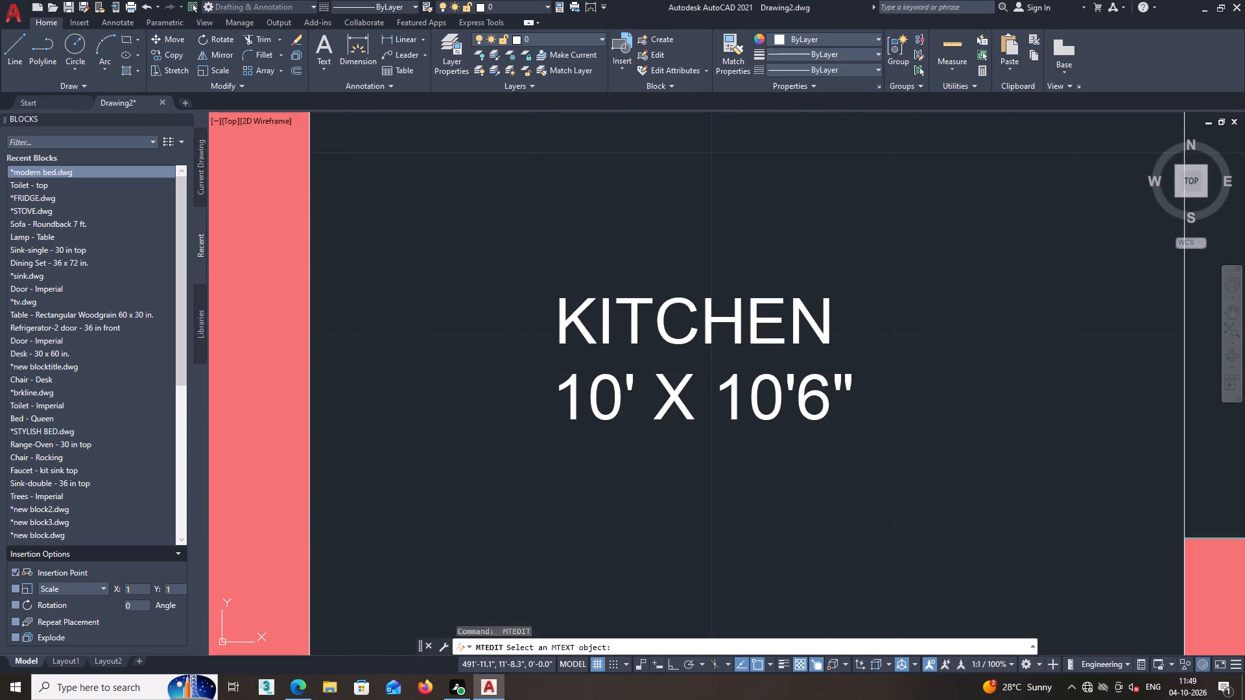
key("space")
left_click(757, 332)
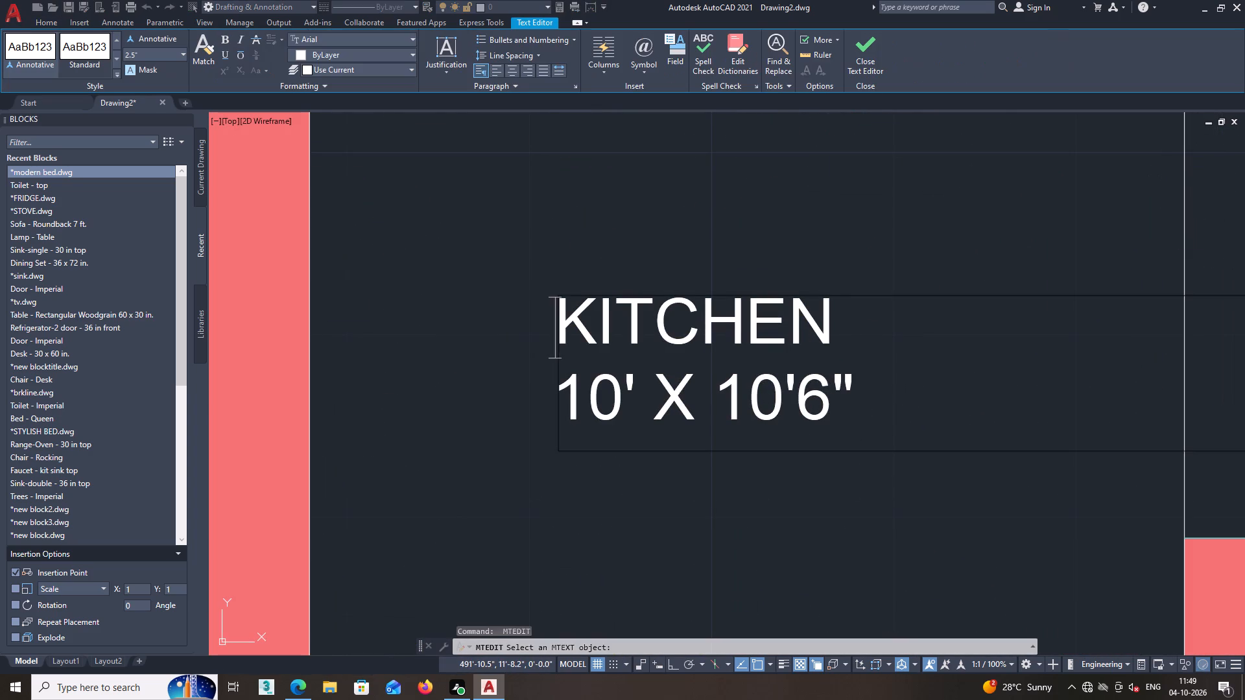
left_click(849, 326)
key("BackSpace")
key("BackSpace")
key("BackSpace")
key("BackSpace")
key("BackSpace")
key("BackSpace")
key("BackSpace")
key("BackSpace")
key("BackSpace")
key("BackSpace")
key("BackSpace")
key("BackSpace")
key("BackSpace")
key("BackSpace")
key("BackSpace")
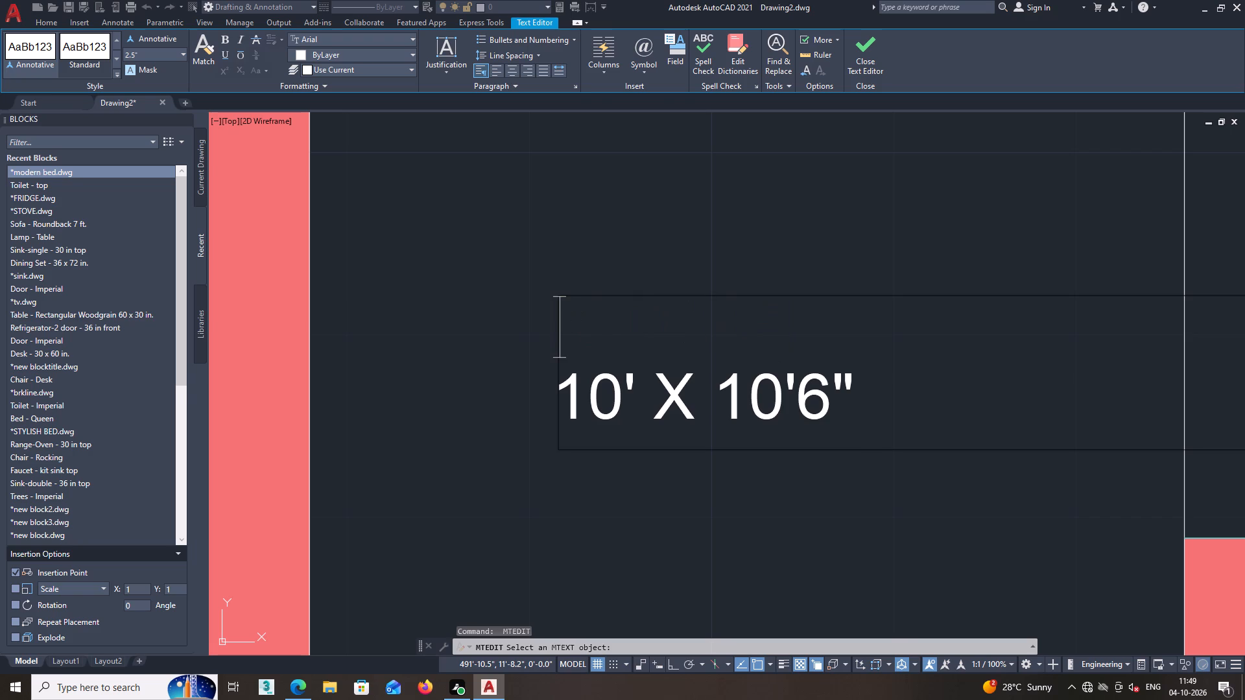
key("t")
key("o")
type("OILET")
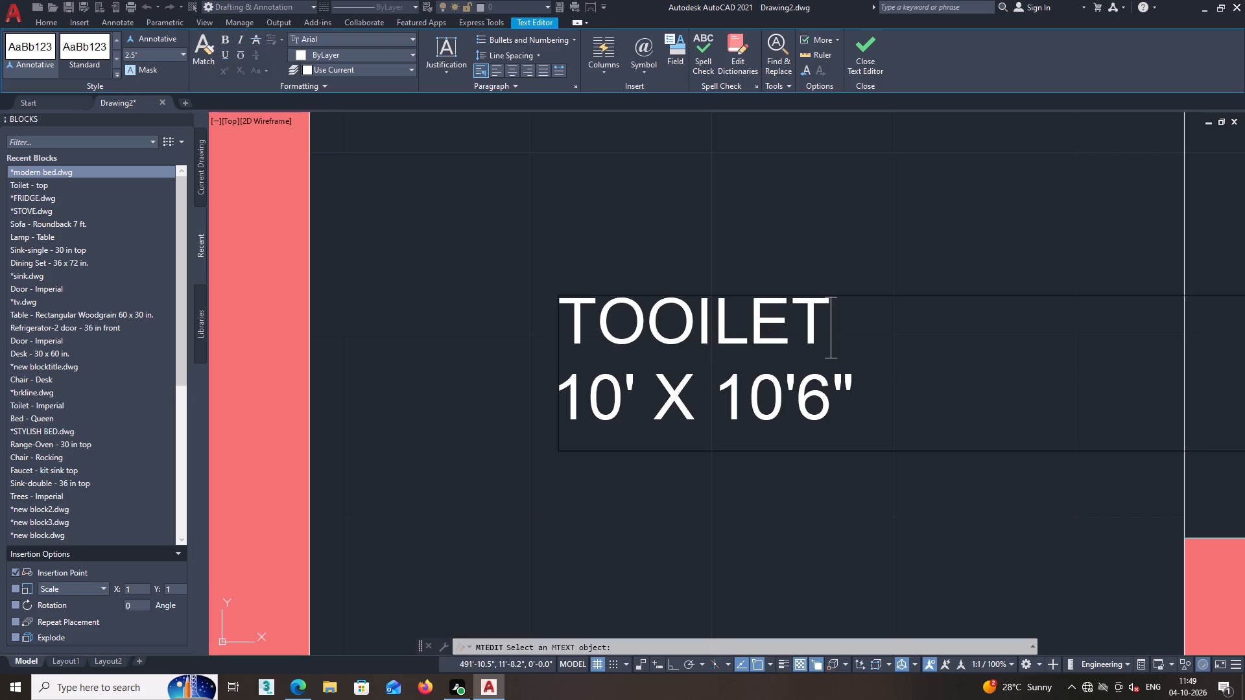
left_click(852, 327)
key("minus")
type("01")
Set the size line of the TOOILET-01 label to 4' X 7'3" and finish editing it.
scroll(788, 412, "up", 1)
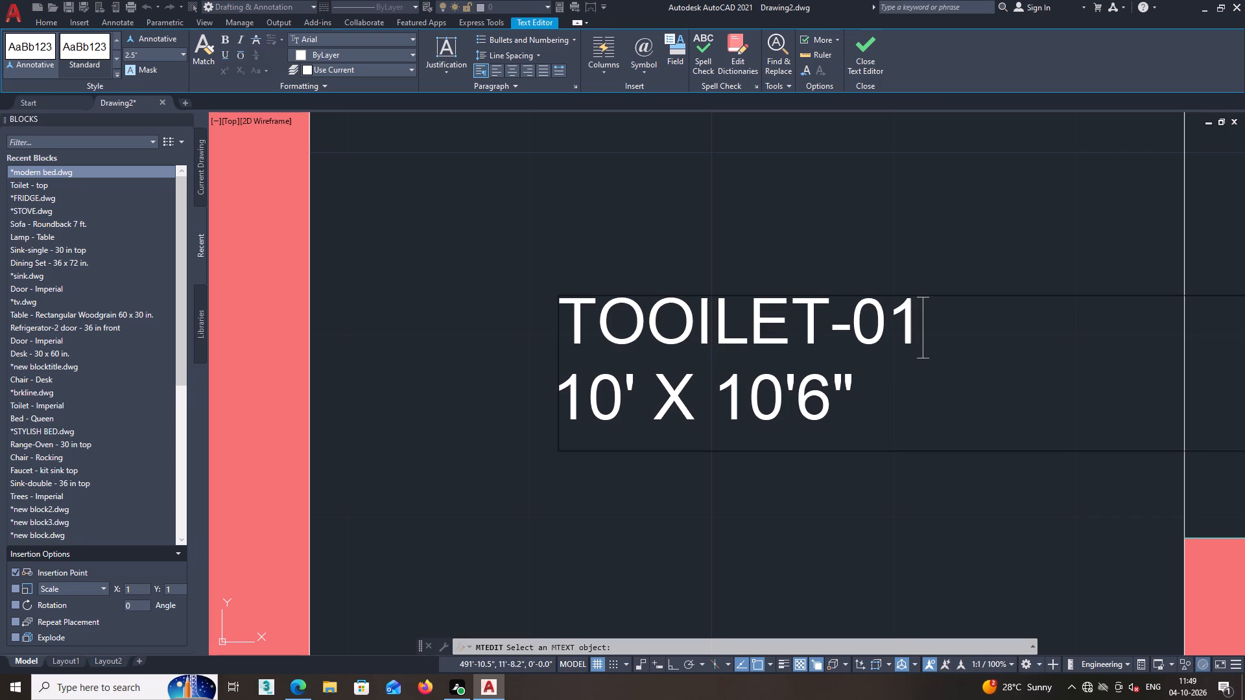
scroll(767, 461, "down", 1)
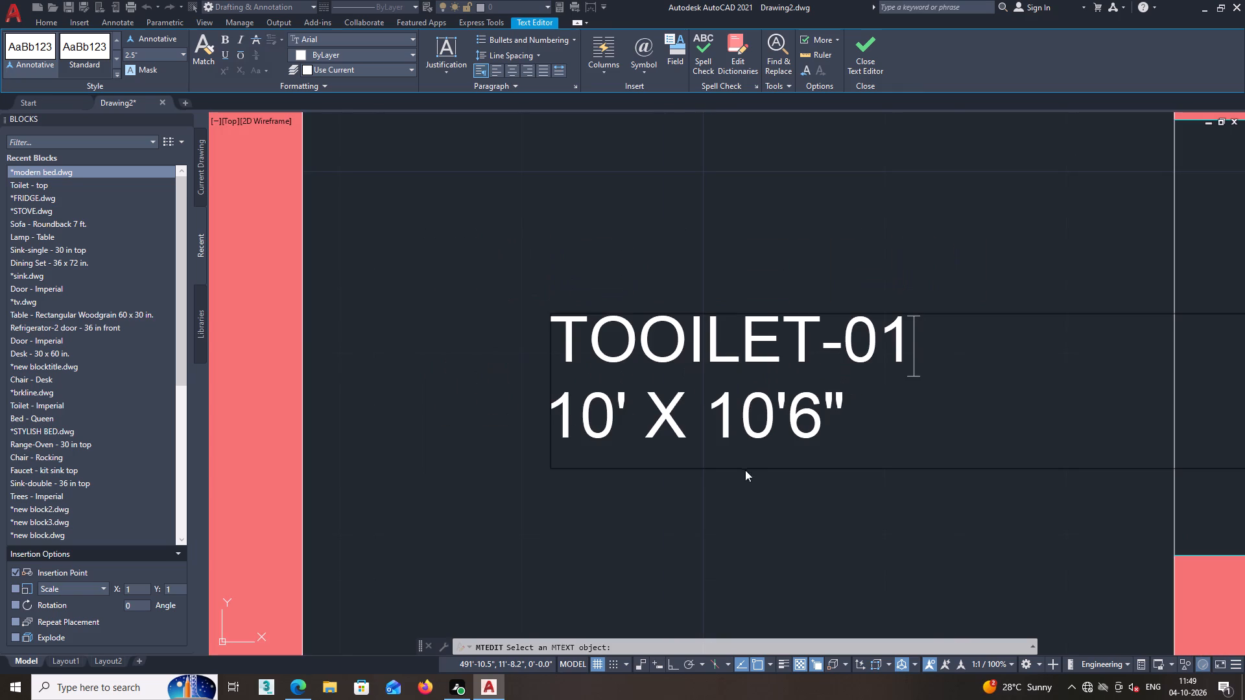
scroll(678, 438, "down", 2)
scroll(665, 443, "up", 1)
left_click(646, 430)
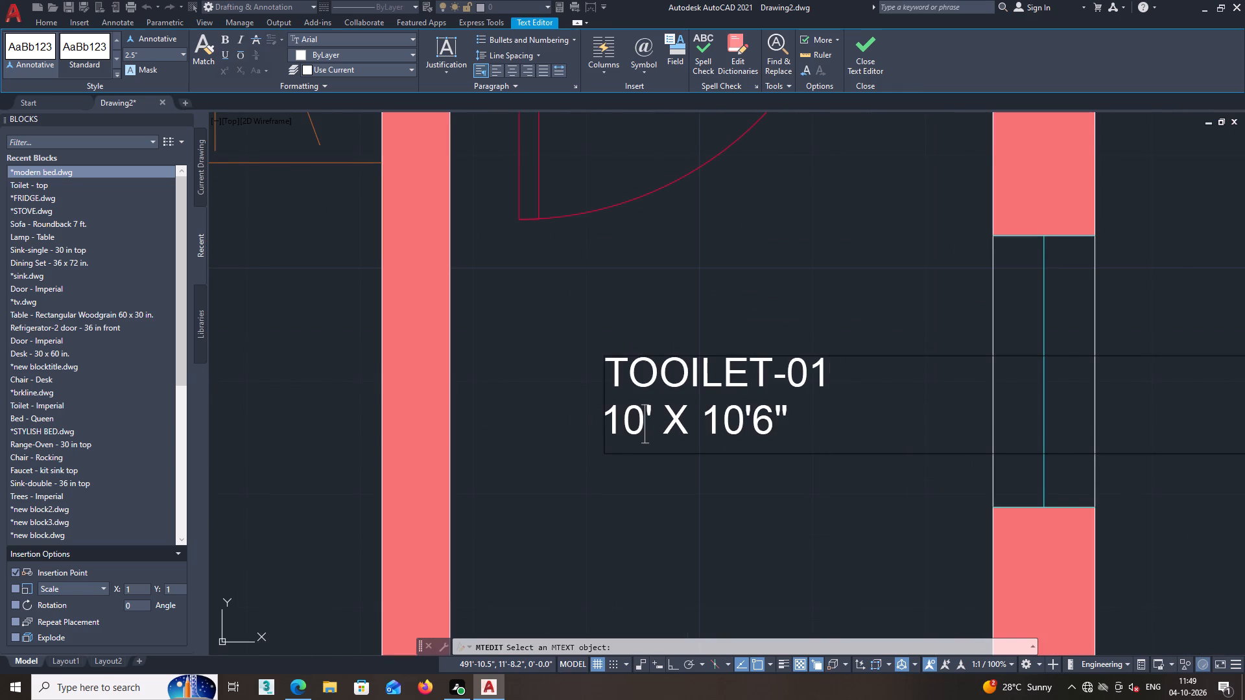
key("BackSpace")
key("BackSpace")
key("BackSpace")
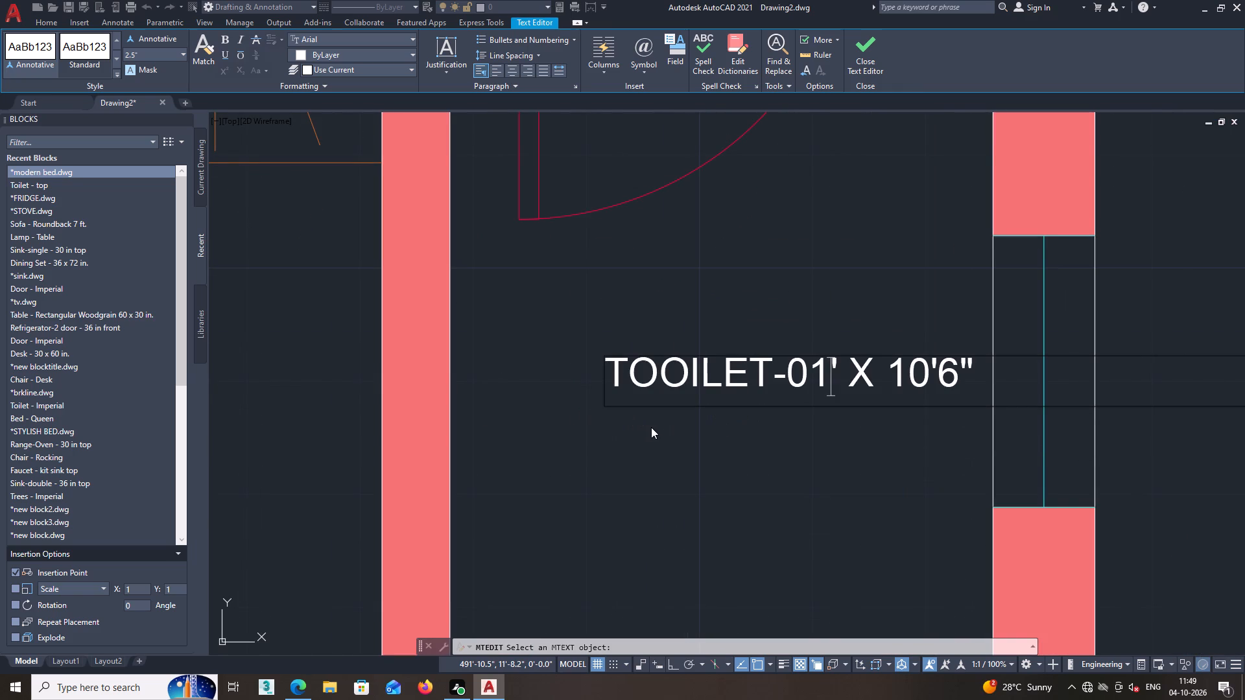
key("ctrl+z")
key("BackSpace")
key("BackSpace")
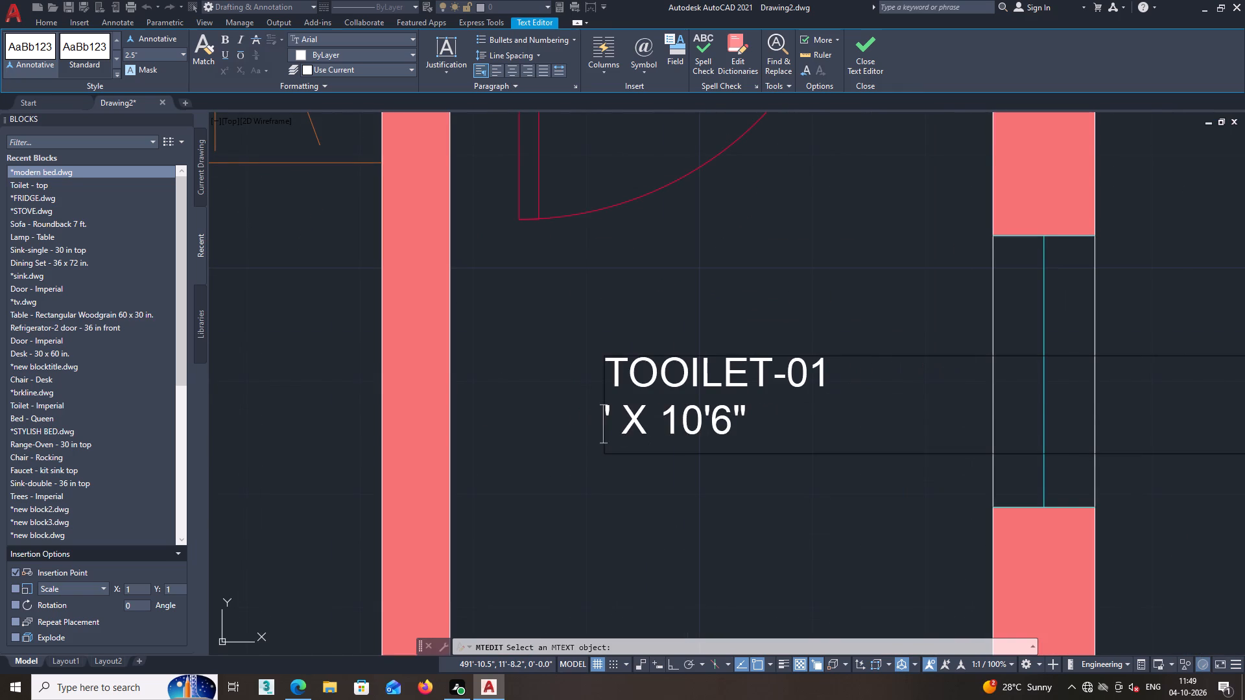
key("4")
scroll(726, 423, "up", 1)
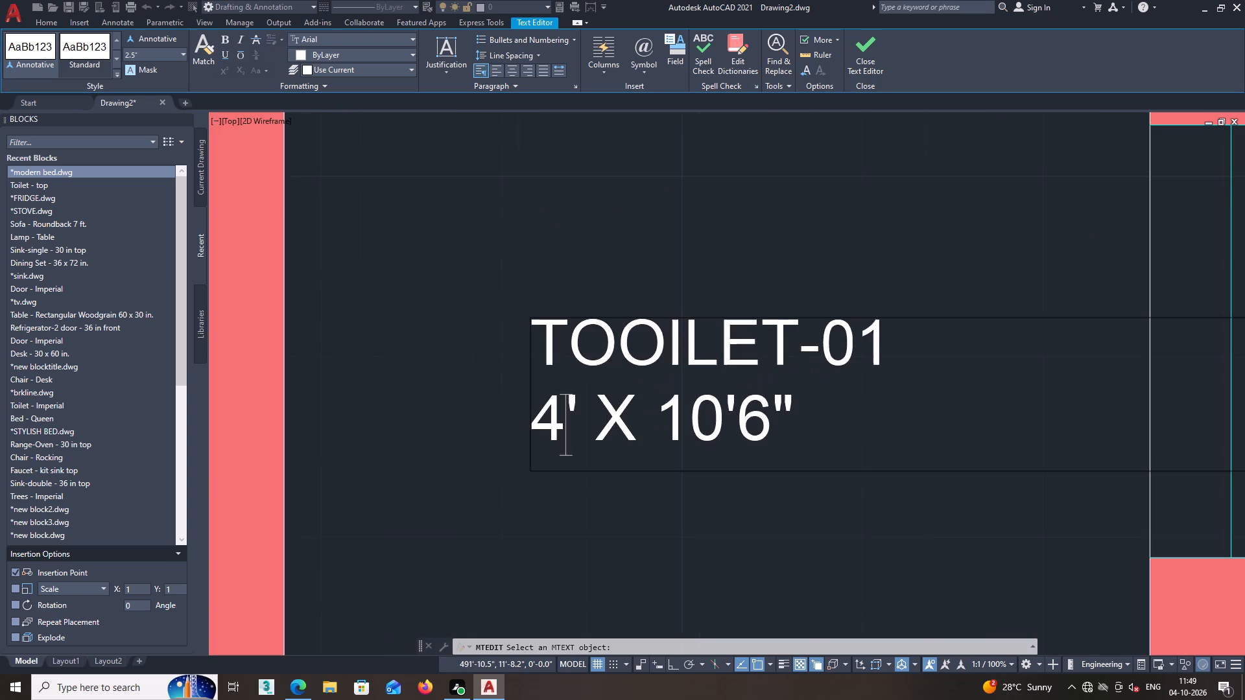
left_click(729, 432)
key("BackSpace")
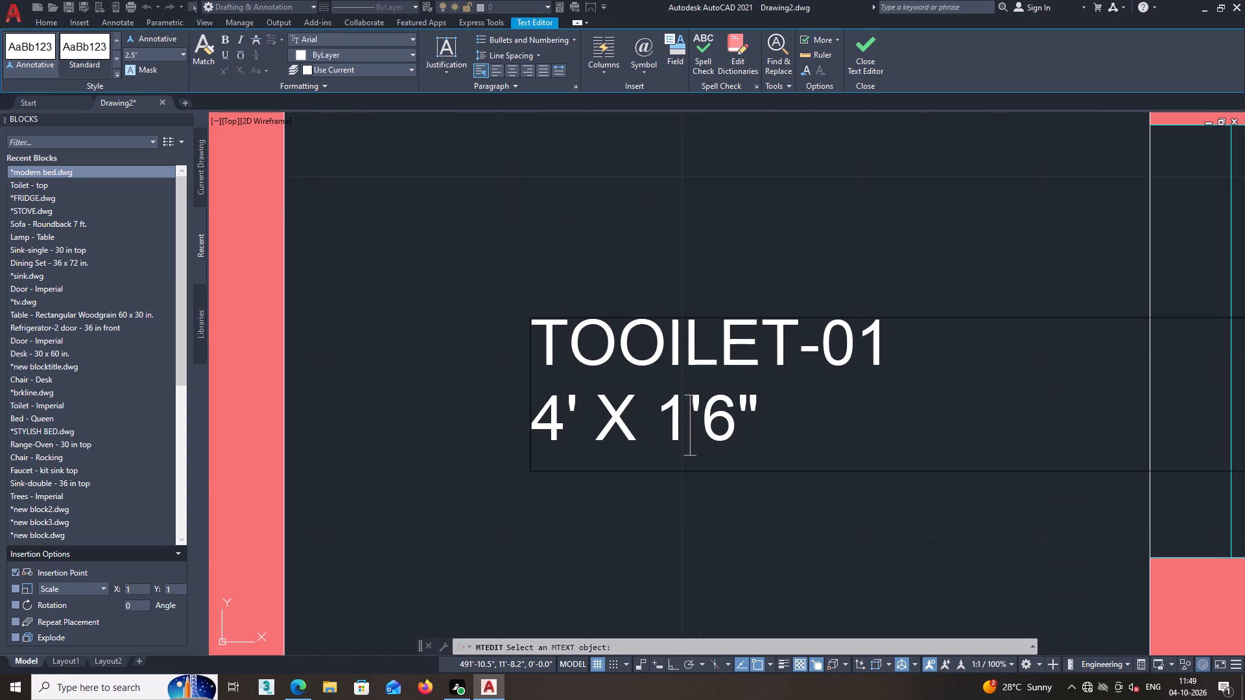
key("BackSpace")
key("7")
left_click(736, 434)
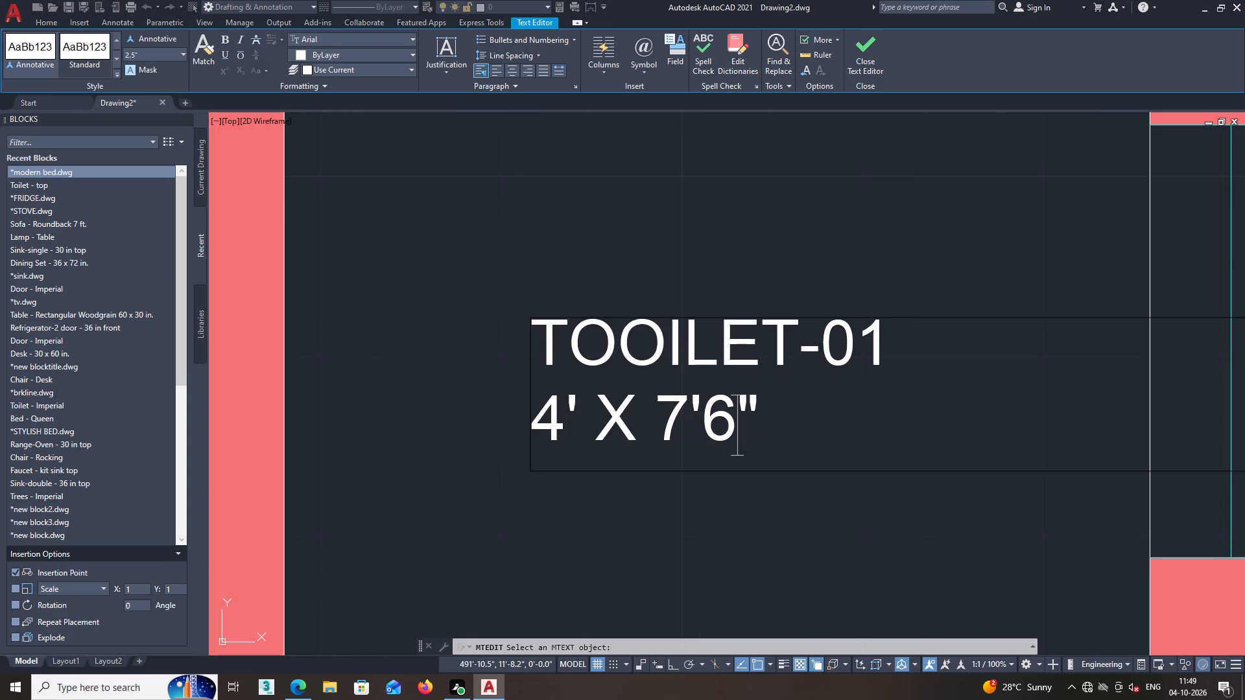
key("BackSpace")
key("3")
left_click(753, 533)
Change the name in the copied kitchen label above the lower toilet fixture to TOILET-02.
scroll(753, 530, "down", 1)
middle_click_drag(757, 526, 785, 437)
middle_click_drag(796, 460, 800, 432)
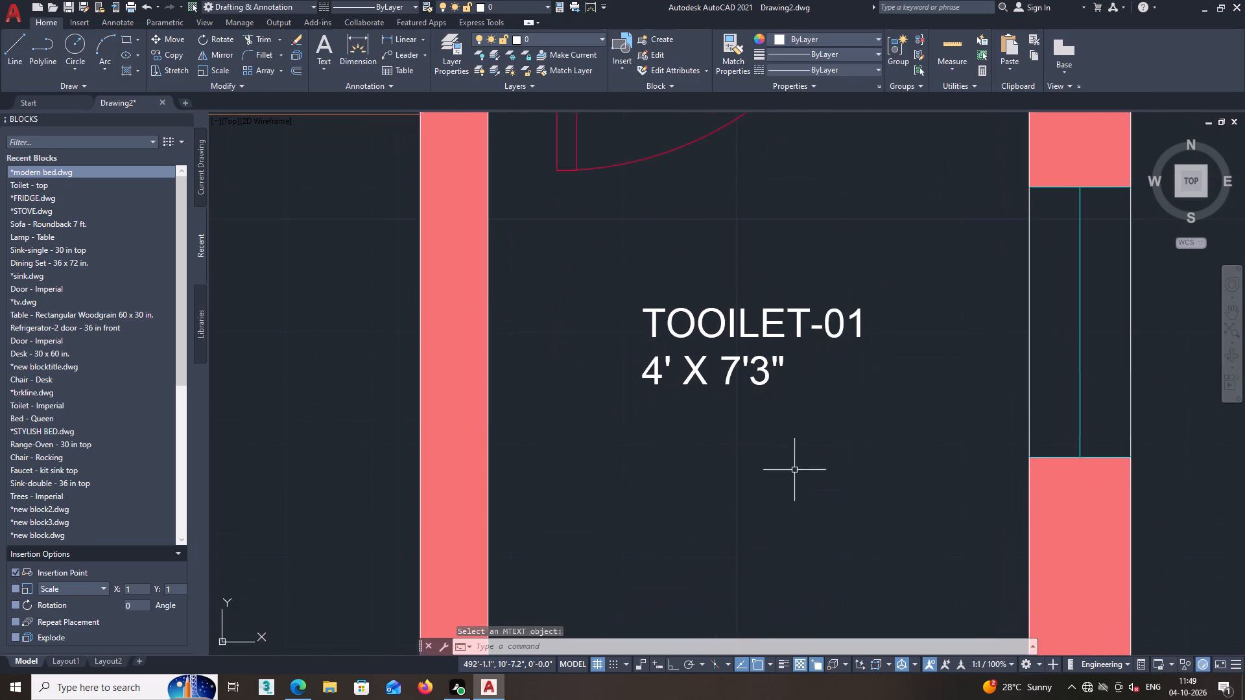
middle_click_drag(800, 432, 807, 388)
middle_click_drag(794, 393, 792, 373)
middle_click_drag(790, 421, 787, 335)
scroll(780, 356, "down", 2)
middle_click_drag(785, 460, 781, 360)
middle_click_drag(785, 485, 792, 384)
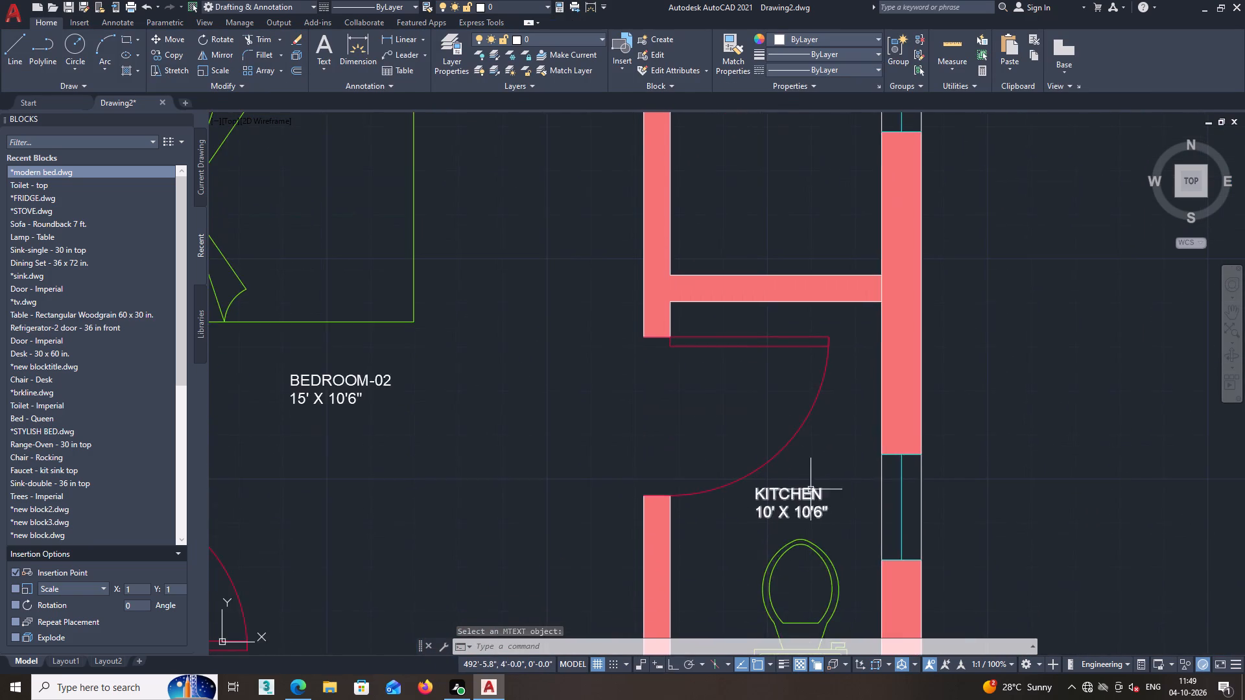
scroll(811, 489, "up", 2)
left_click(812, 513)
key("space")
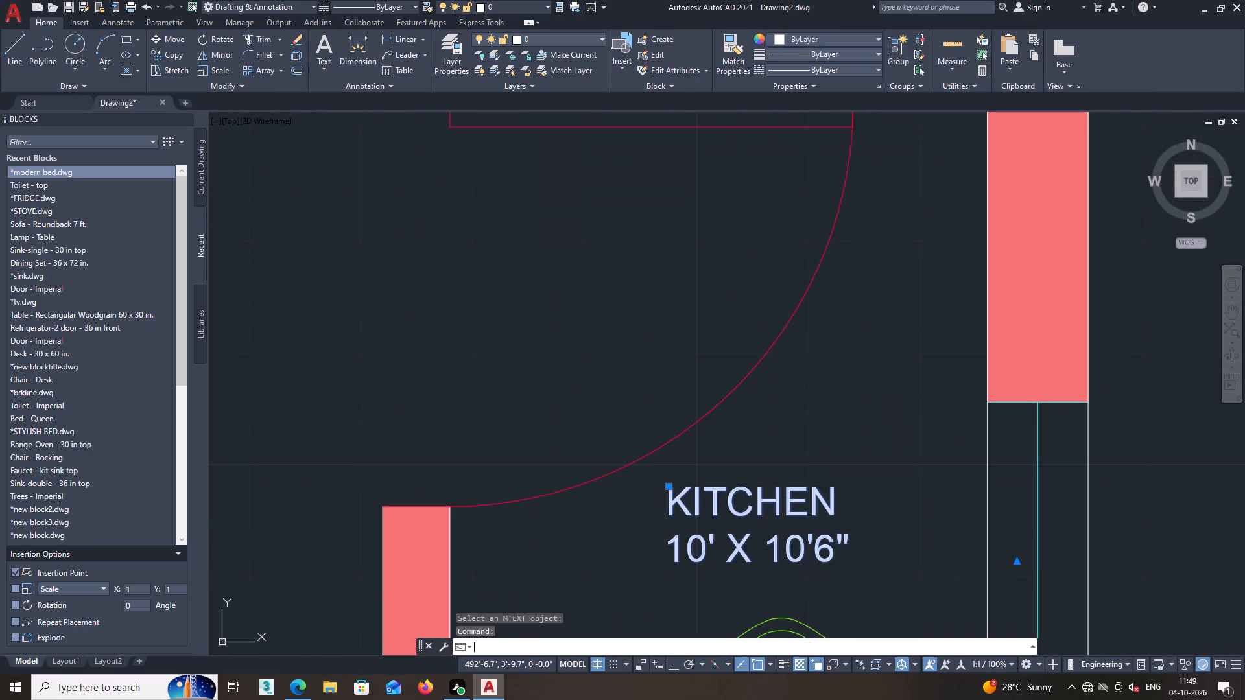
left_click(841, 509)
key("BackSpace")
key("BackSpace")
key("BackSpace")
key("BackSpace")
key("BackSpace")
key("BackSpace")
key("BackSpace")
key("BackSpace")
key("BackSpace")
key("BackSpace")
key("BackSpace")
key("BackSpace")
key("BackSpace")
key("BackSpace")
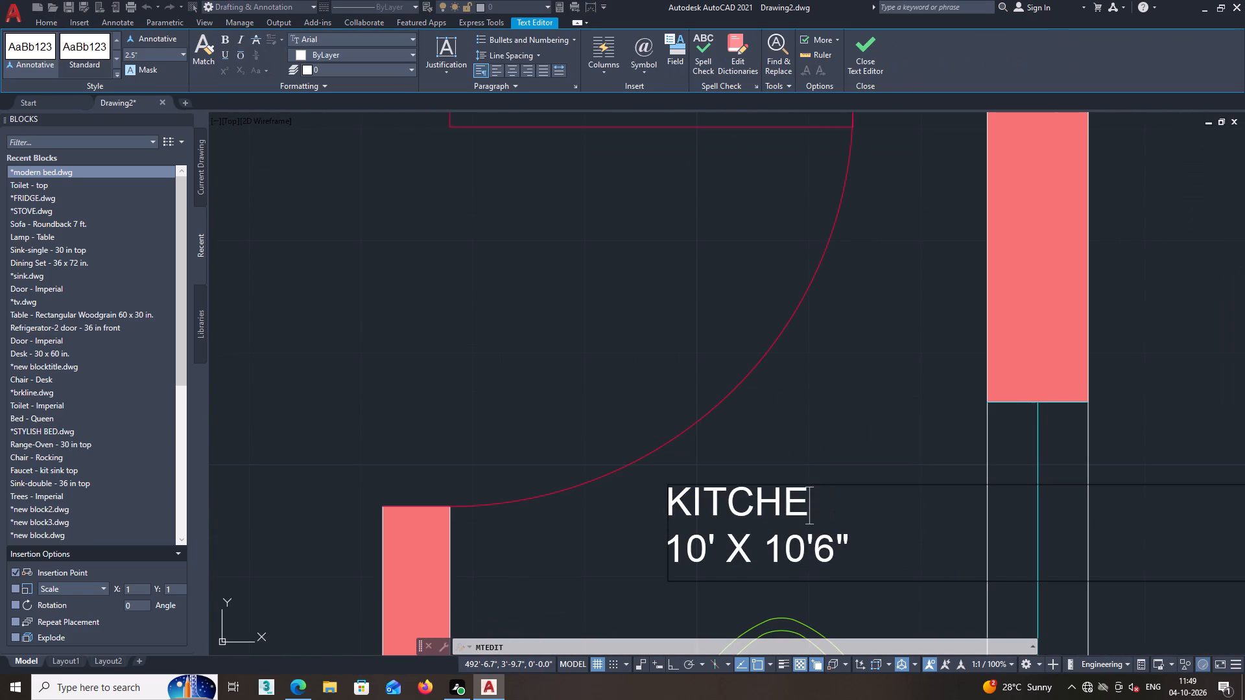
type("TOI")
key("l")
key("r")
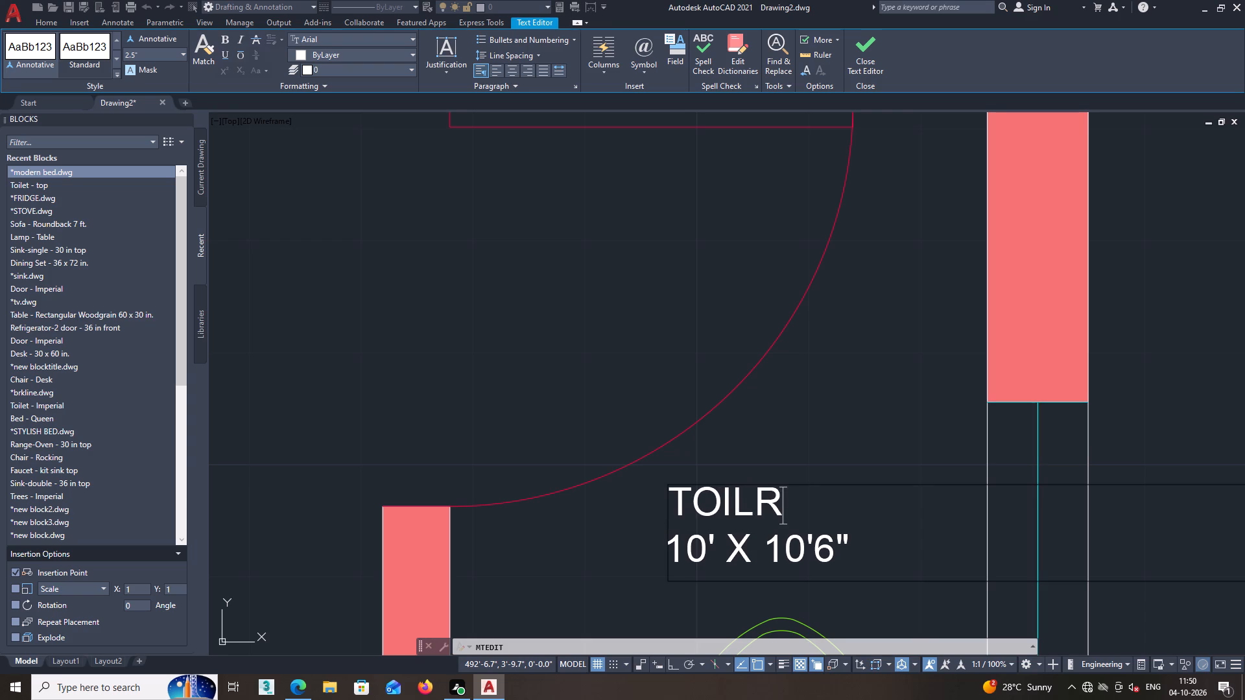
key("BackSpace")
type("ET")
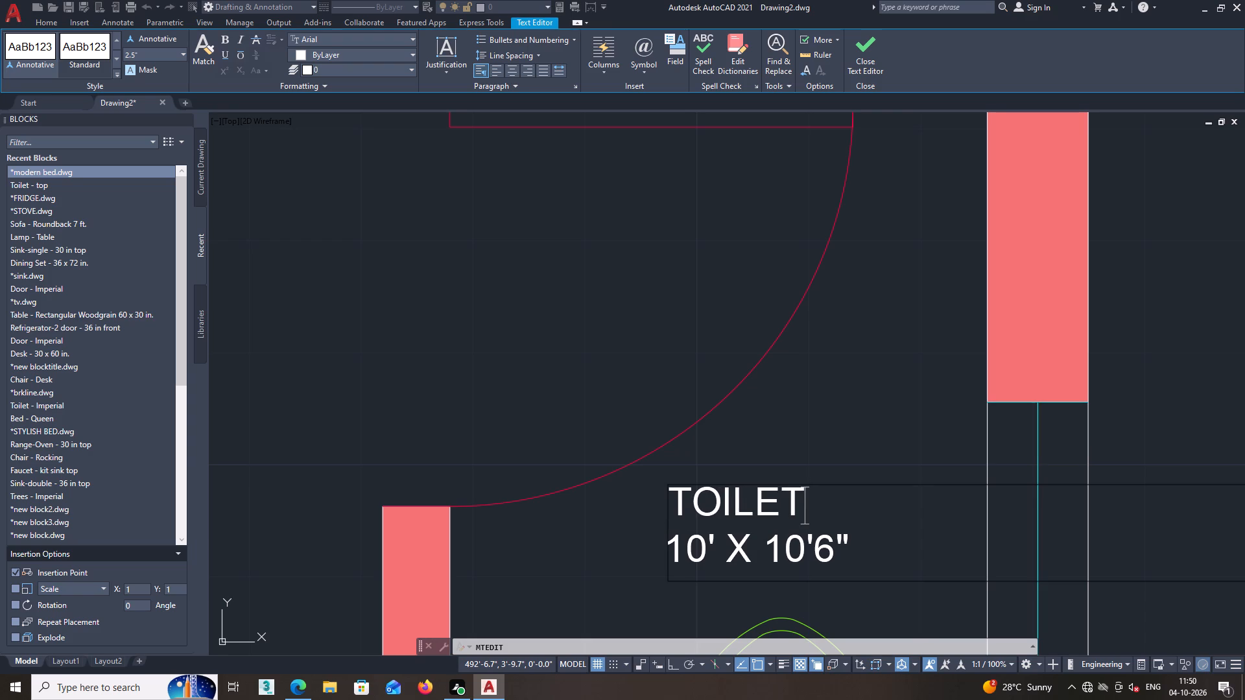
key("minus")
type("02")
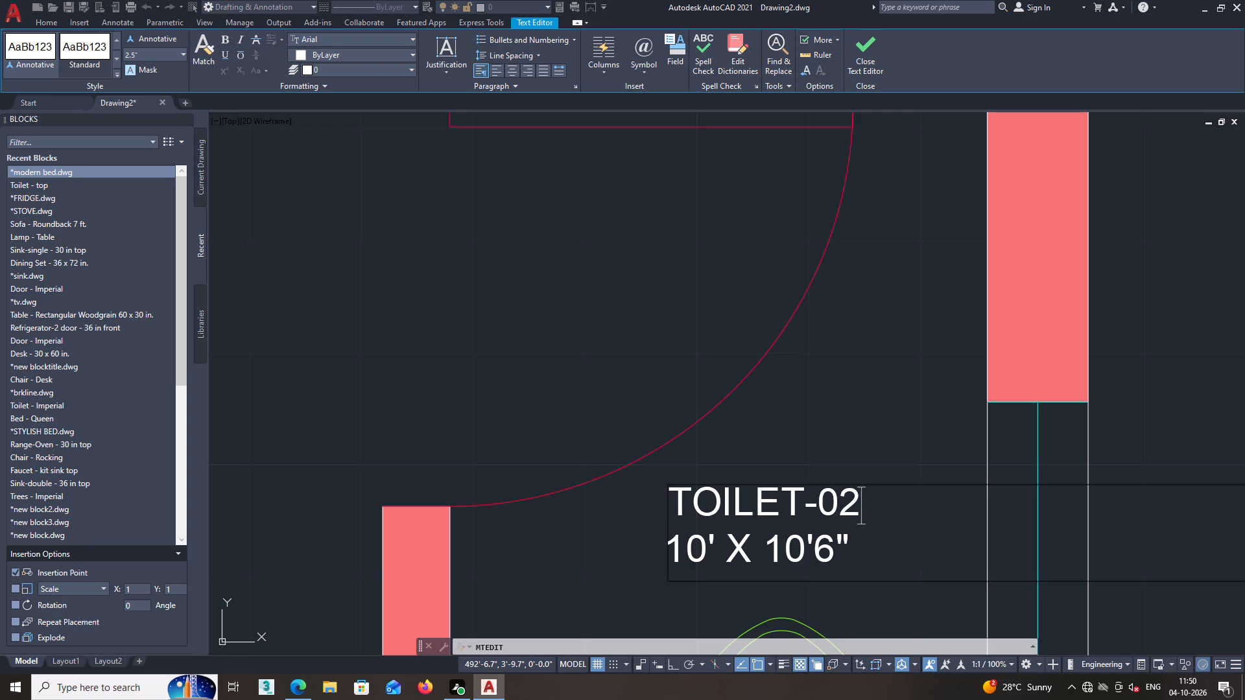
Set the size line of the TOILET-02 label to 4' X 7'3" and finish editing it.
middle_click_drag(832, 533, 842, 477)
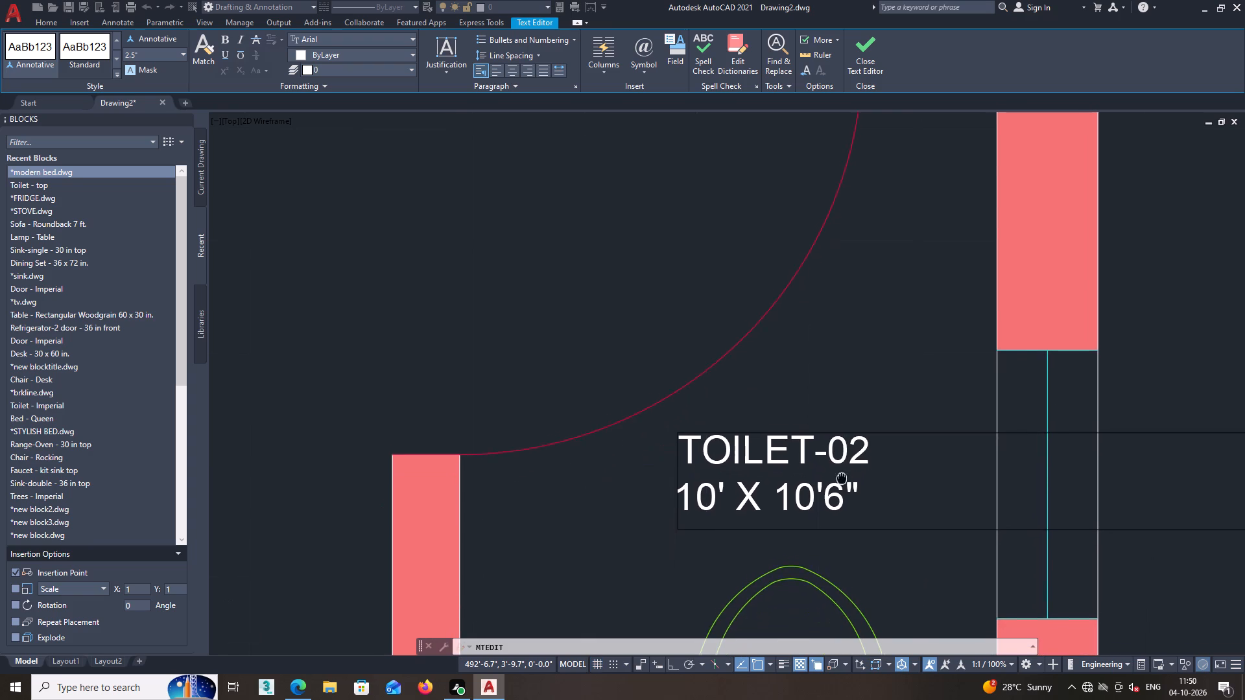
middle_click_drag(842, 477, 842, 475)
middle_click_drag(835, 500, 835, 466)
scroll(825, 499, "up", 1)
left_click(812, 454)
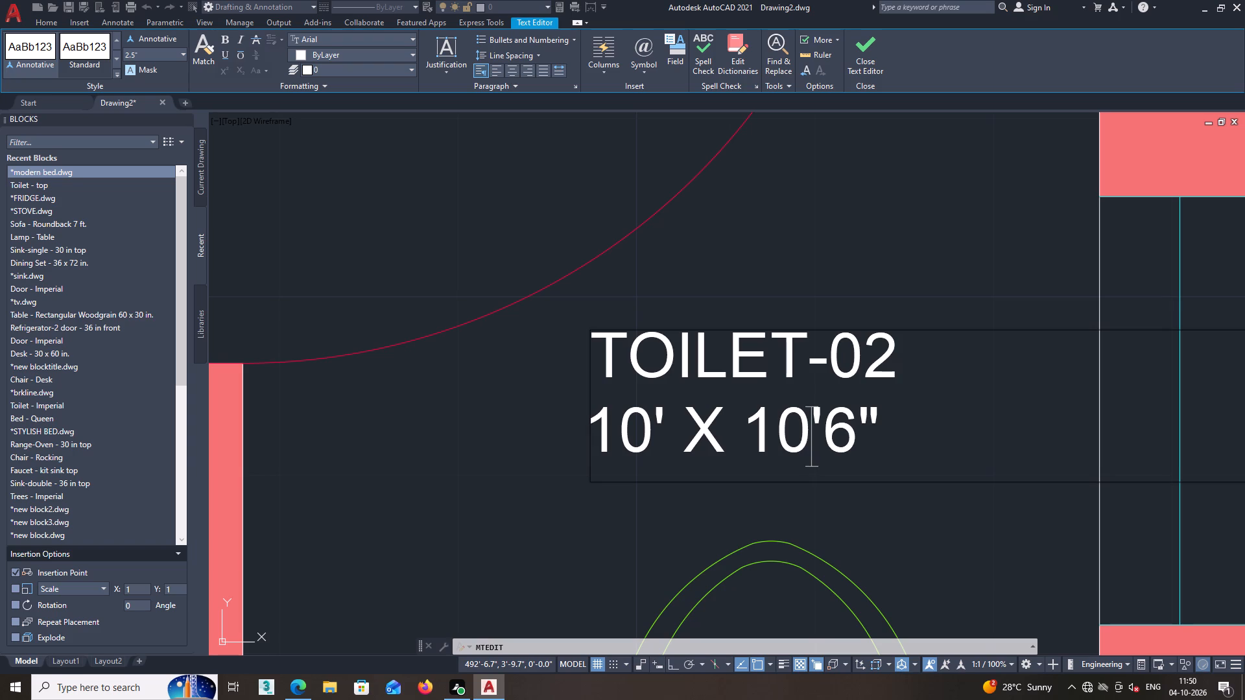
key("BackSpace")
key("BackSpace")
key("7")
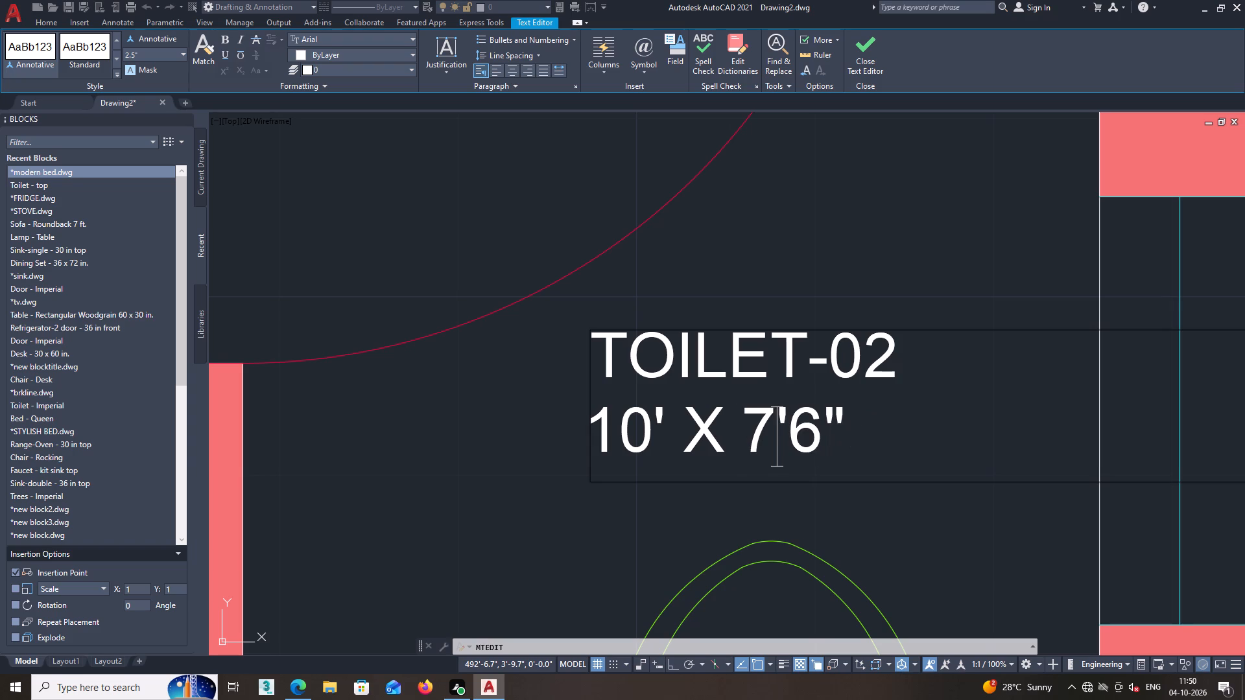
left_click(816, 455)
key("BackSpace")
key("3")
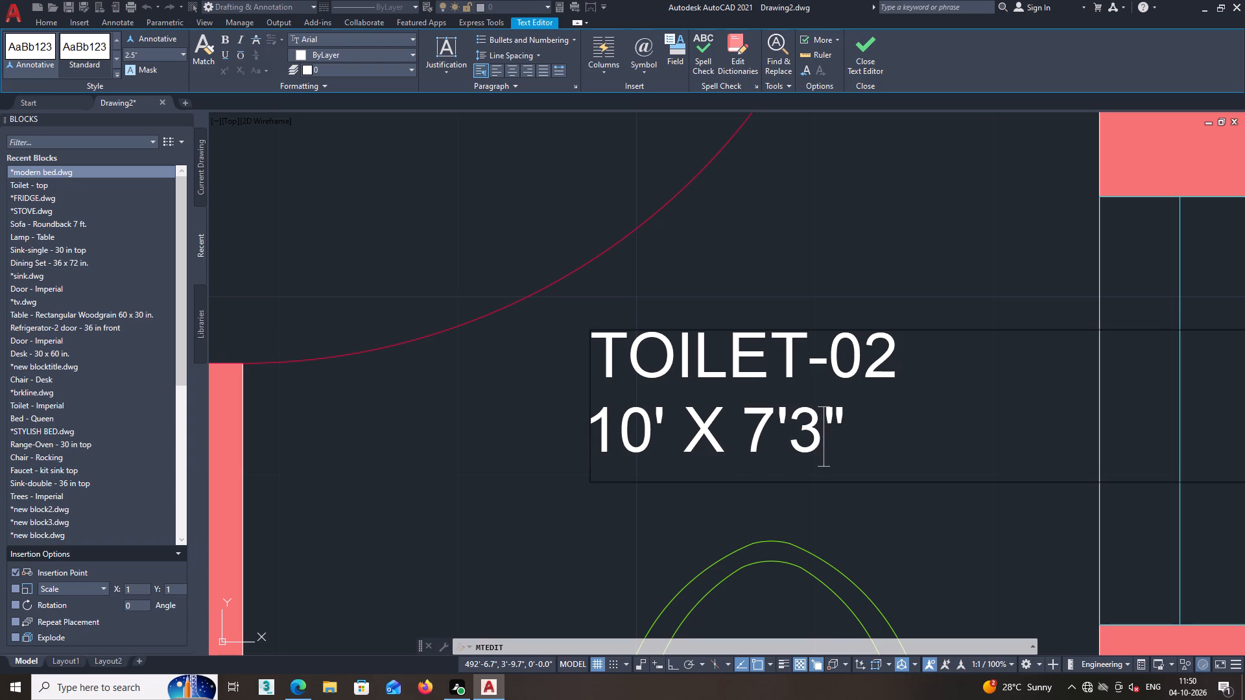
left_click(666, 451)
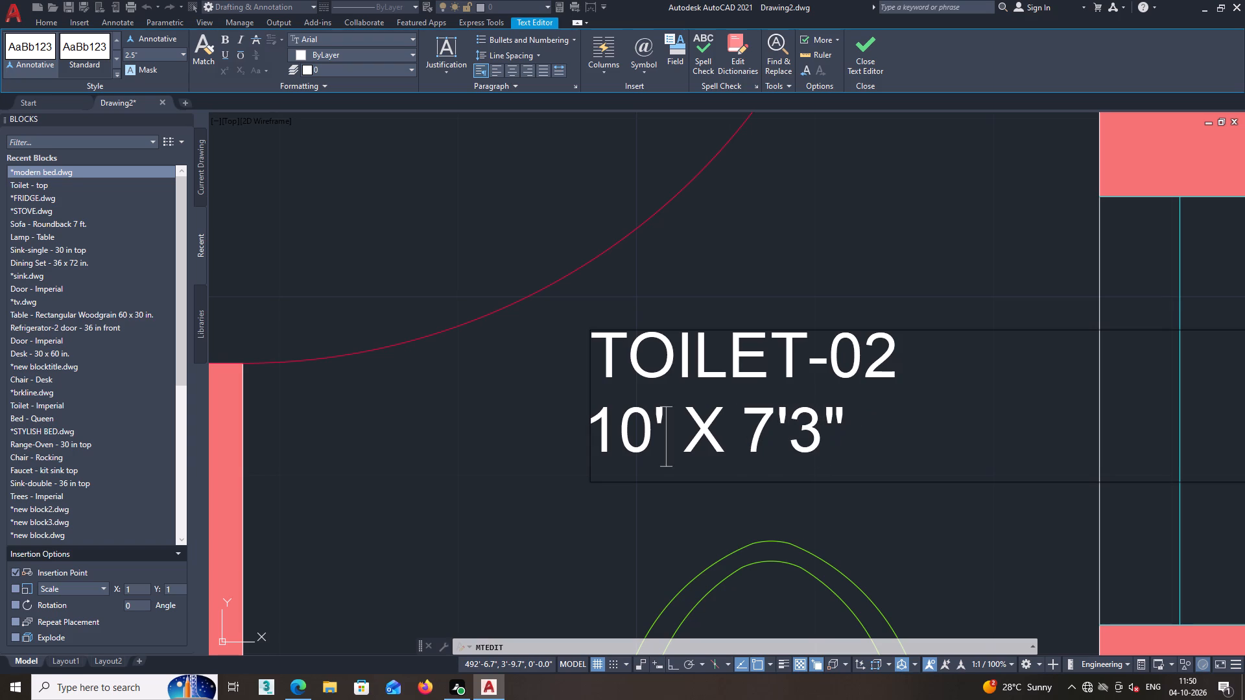
left_click(652, 451)
key("BackSpace")
key("BackSpace")
key("4")
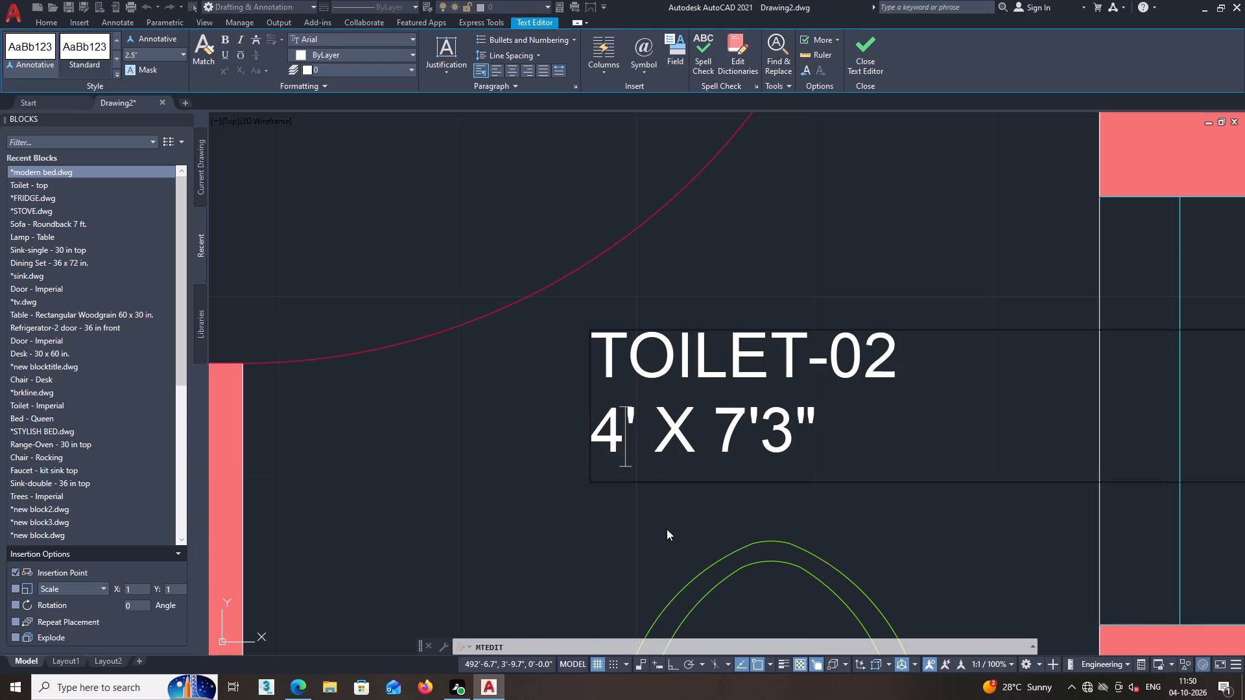
left_click(665, 535)
Change the name in the copied kitchen label below the upper bedroom's bed to BEDROOM-01.
scroll(678, 521, "down", 2)
middle_click_drag(720, 506, 715, 443)
scroll(711, 434, "down", 1)
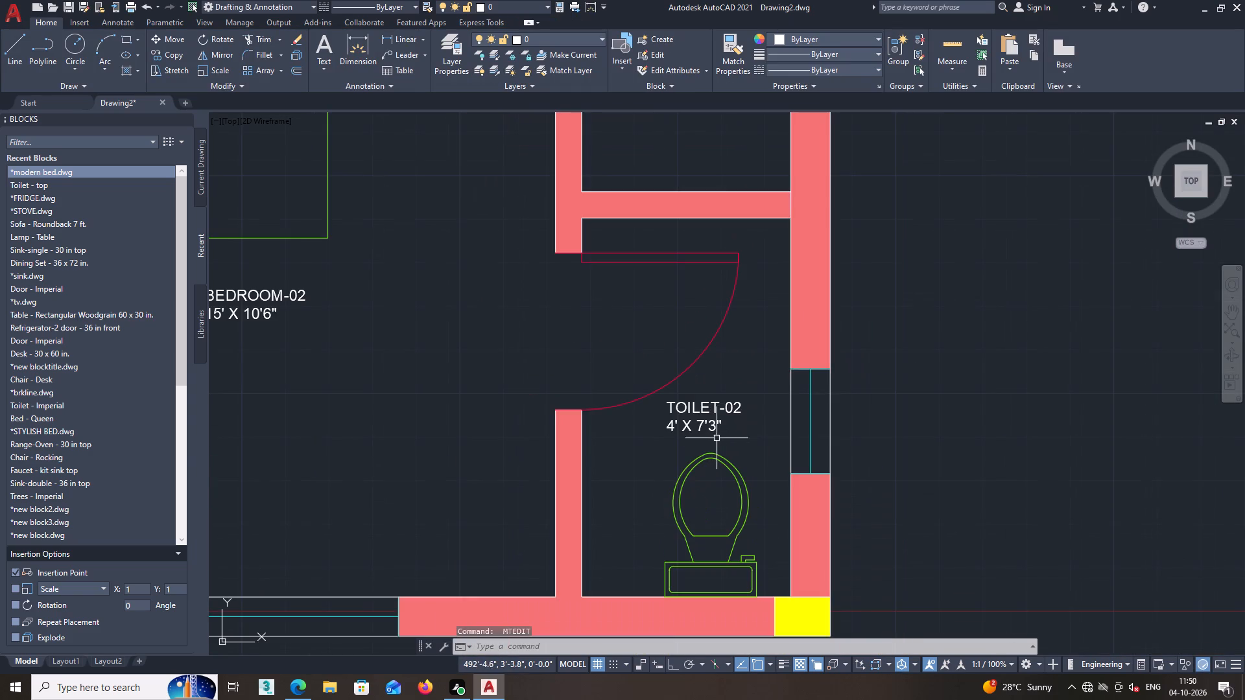
scroll(731, 425, "down", 2)
middle_click_drag(728, 427, 744, 548)
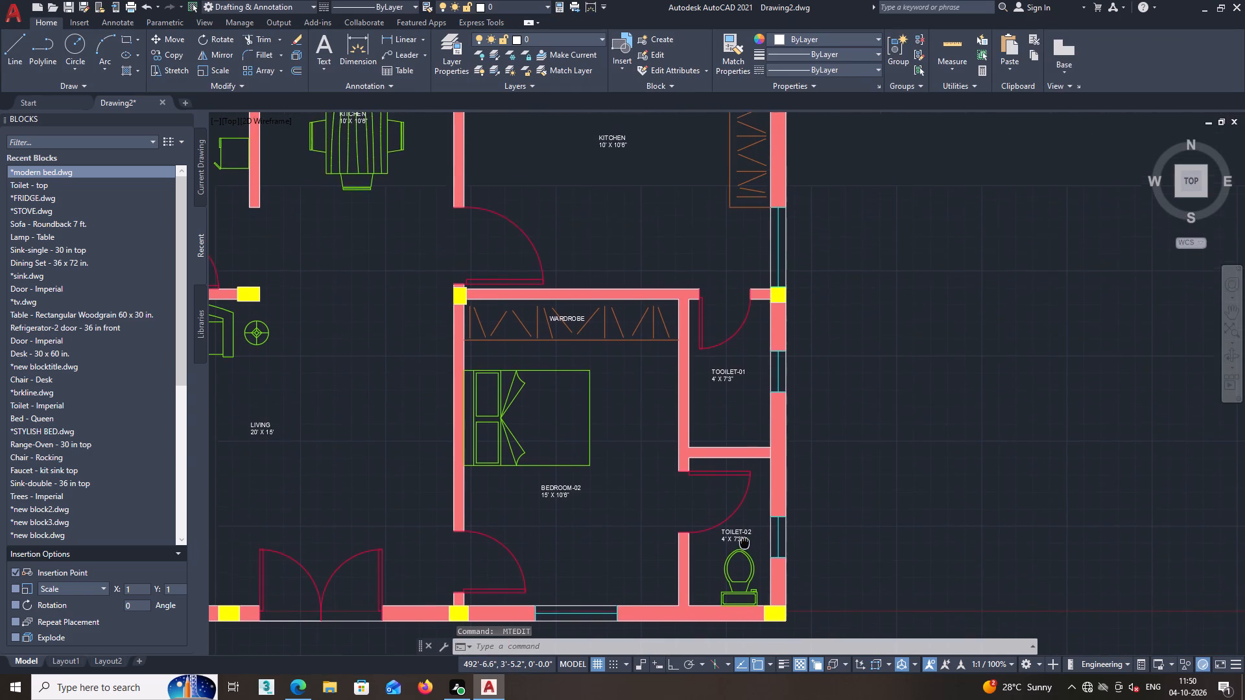
middle_click_drag(744, 548, 744, 599)
scroll(741, 485, "down", 1)
middle_click_drag(718, 515, 812, 464)
scroll(729, 498, "up", 1)
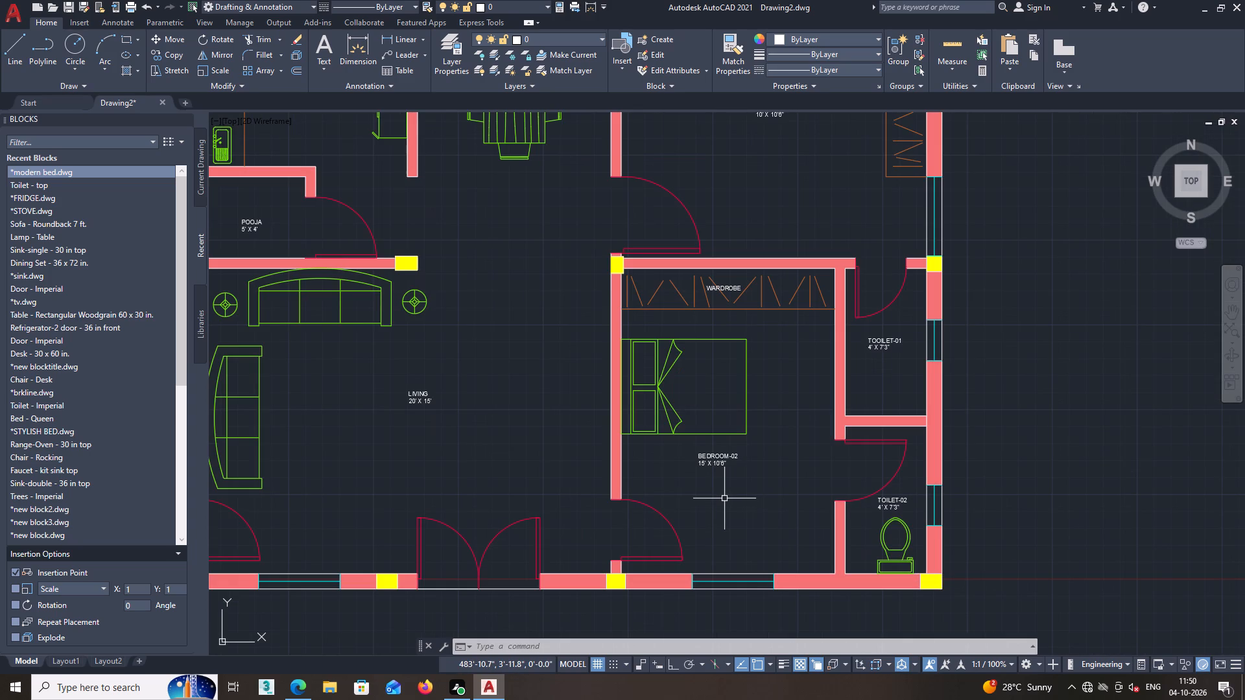
middle_click_drag(729, 491, 728, 519)
scroll(717, 482, "up", 1)
middle_click_drag(752, 501, 750, 546)
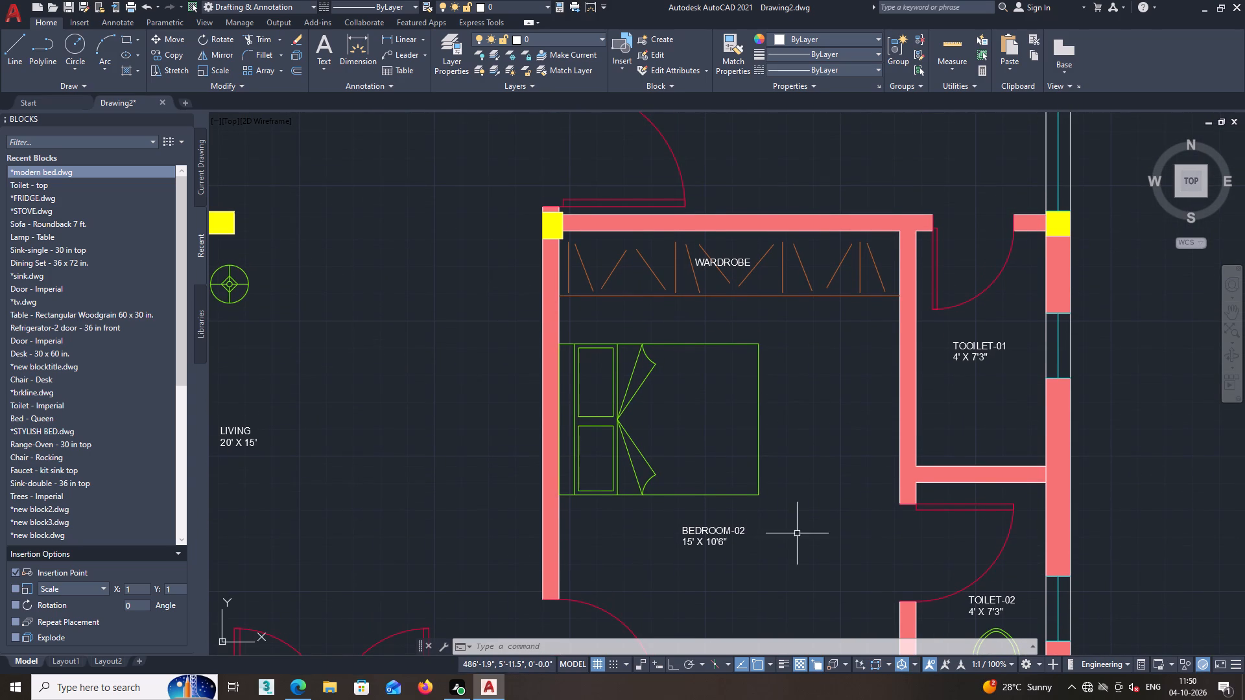
middle_click_drag(797, 533, 779, 462)
scroll(779, 461, "down", 1)
middle_click_drag(782, 454, 777, 517)
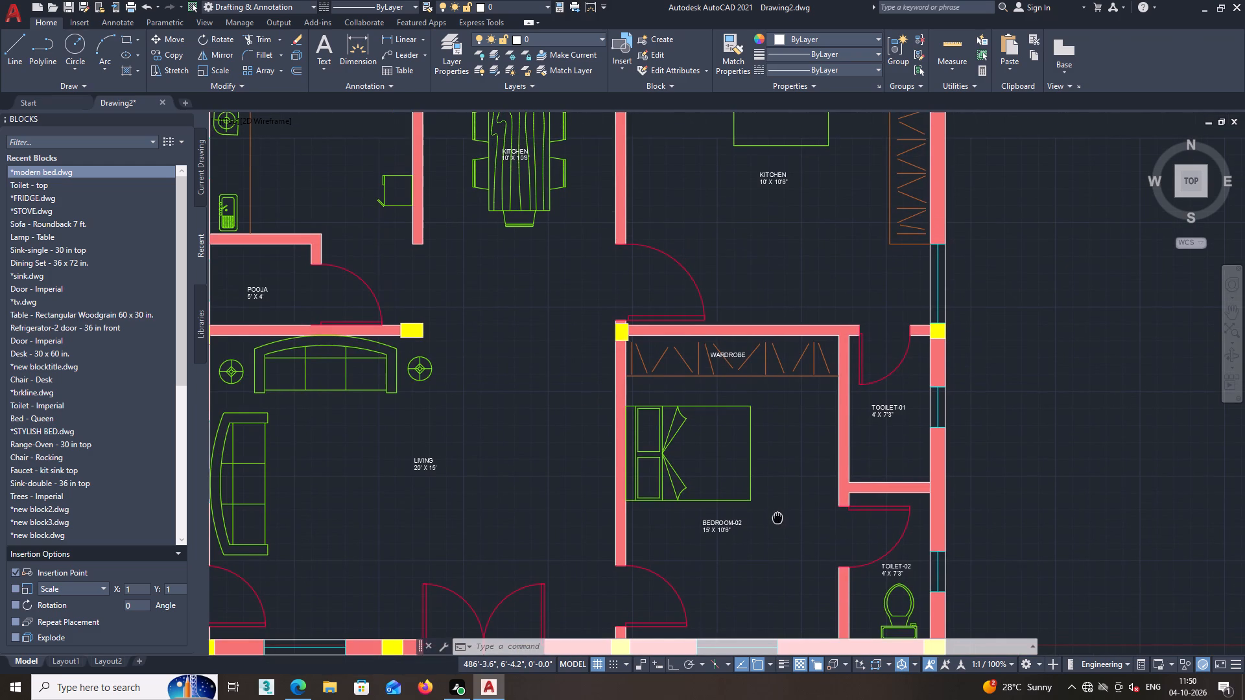
middle_click_drag(777, 517, 776, 555)
middle_click_drag(818, 281, 803, 443)
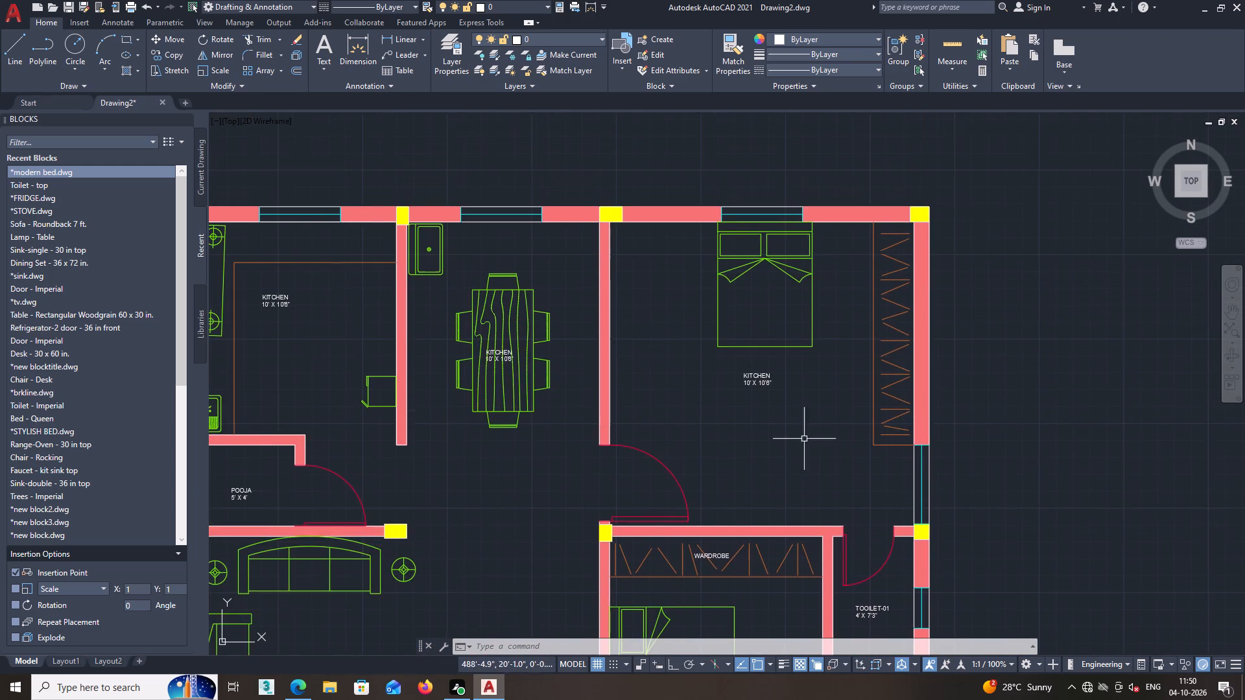
scroll(799, 404, "up", 1)
left_click(742, 369)
key("space")
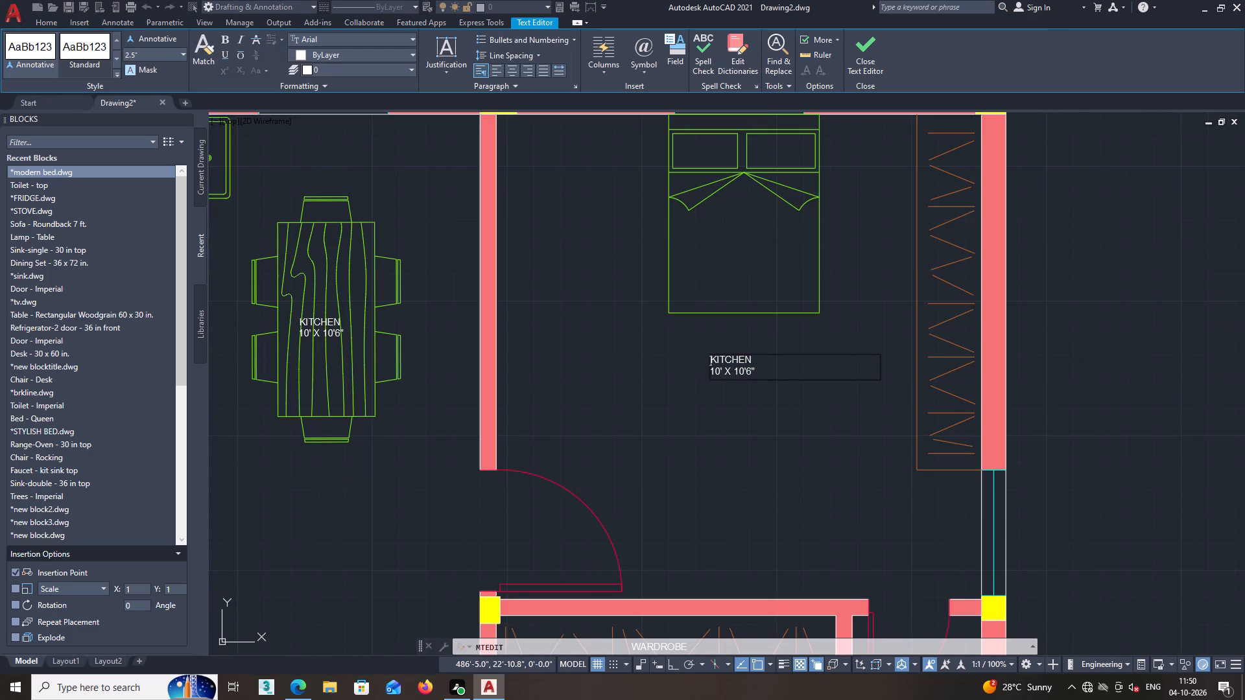
left_click(752, 361)
key("BackSpace")
key("BackSpace")
key("BackSpace")
key("BackSpace")
key("BackSpace")
key("BackSpace")
key("BackSpace")
key("BackSpace")
key("BackSpace")
key("BackSpace")
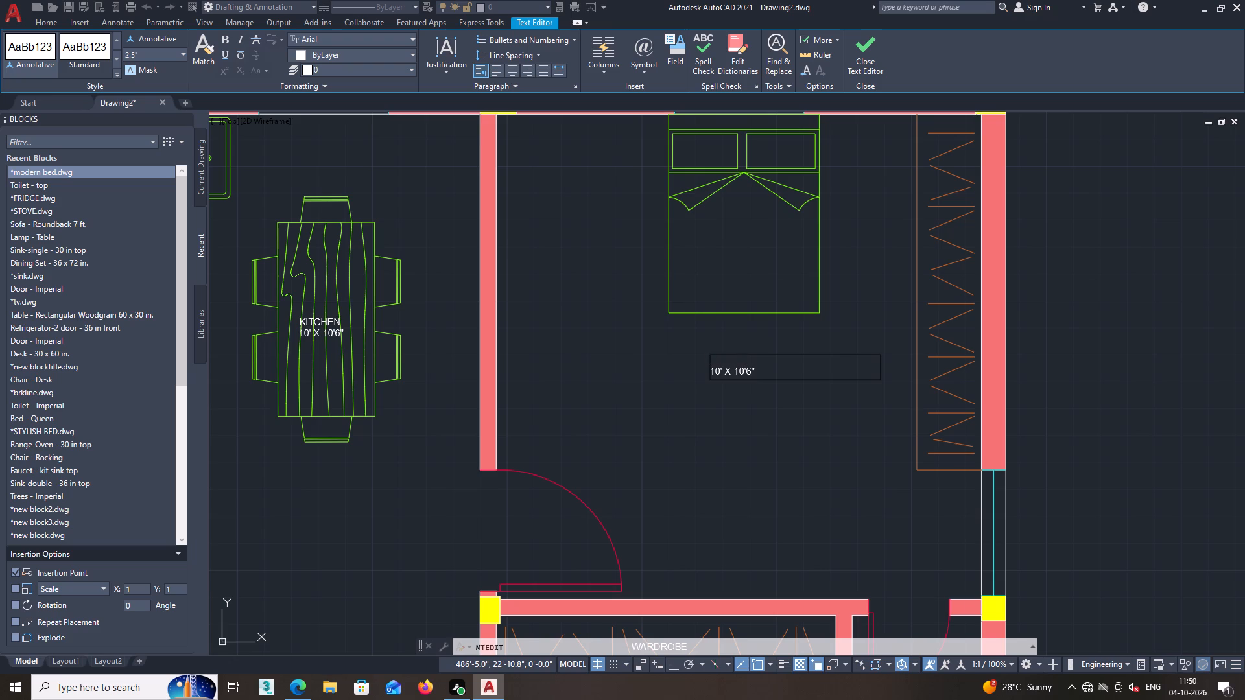
key("BackSpace")
type("BEDROOM")
type("-01")
Set the size line of the BEDROOM-01 label to 15' X 15' and finish editing it.
scroll(753, 377, "up", 1)
scroll(888, 368, "up", 1)
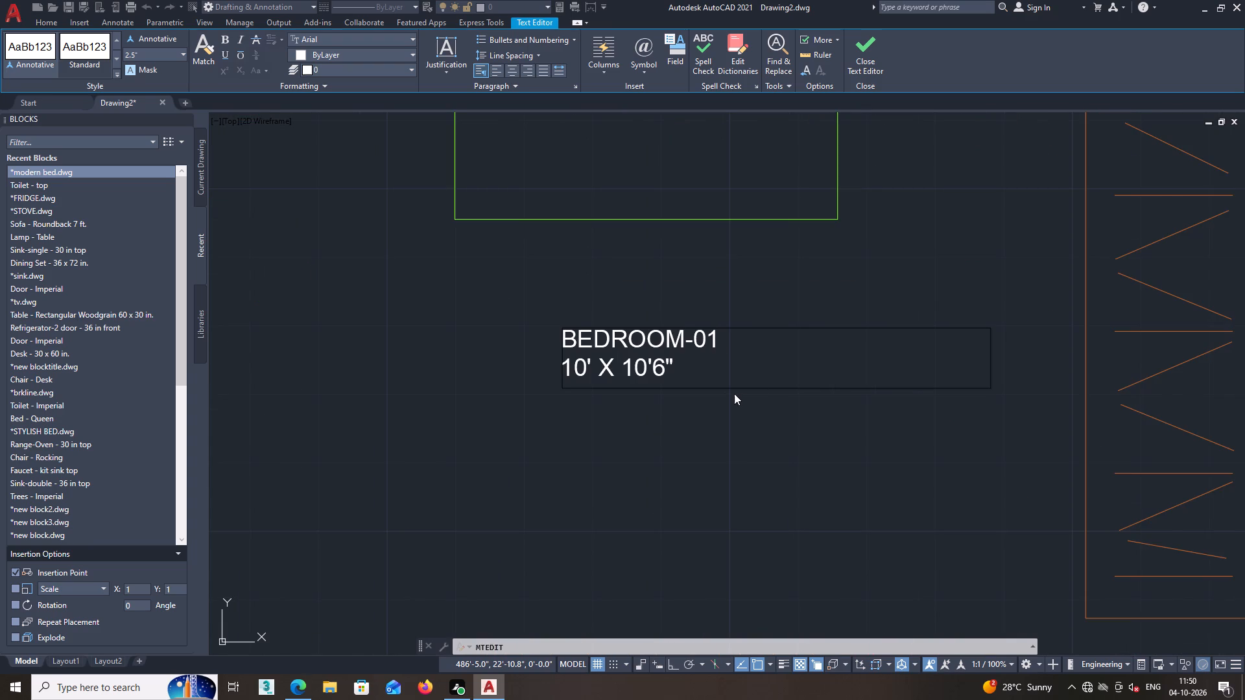
scroll(697, 384, "up", 1)
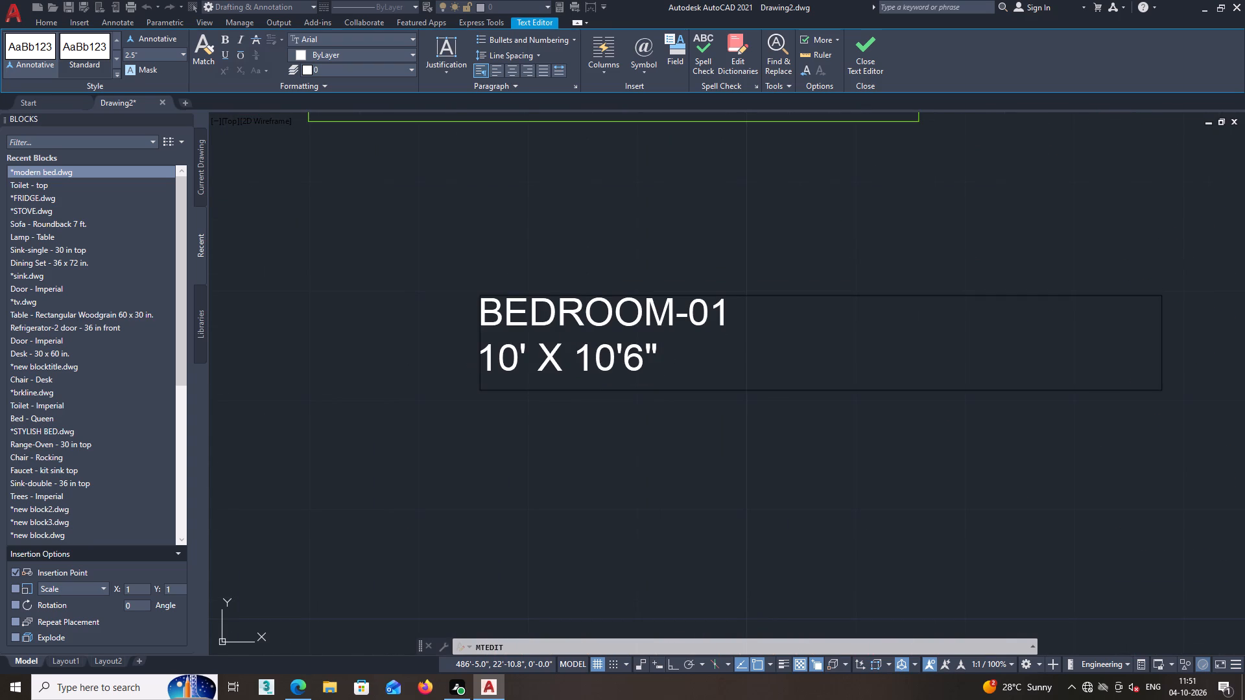
left_click(518, 368)
key("BackSpace")
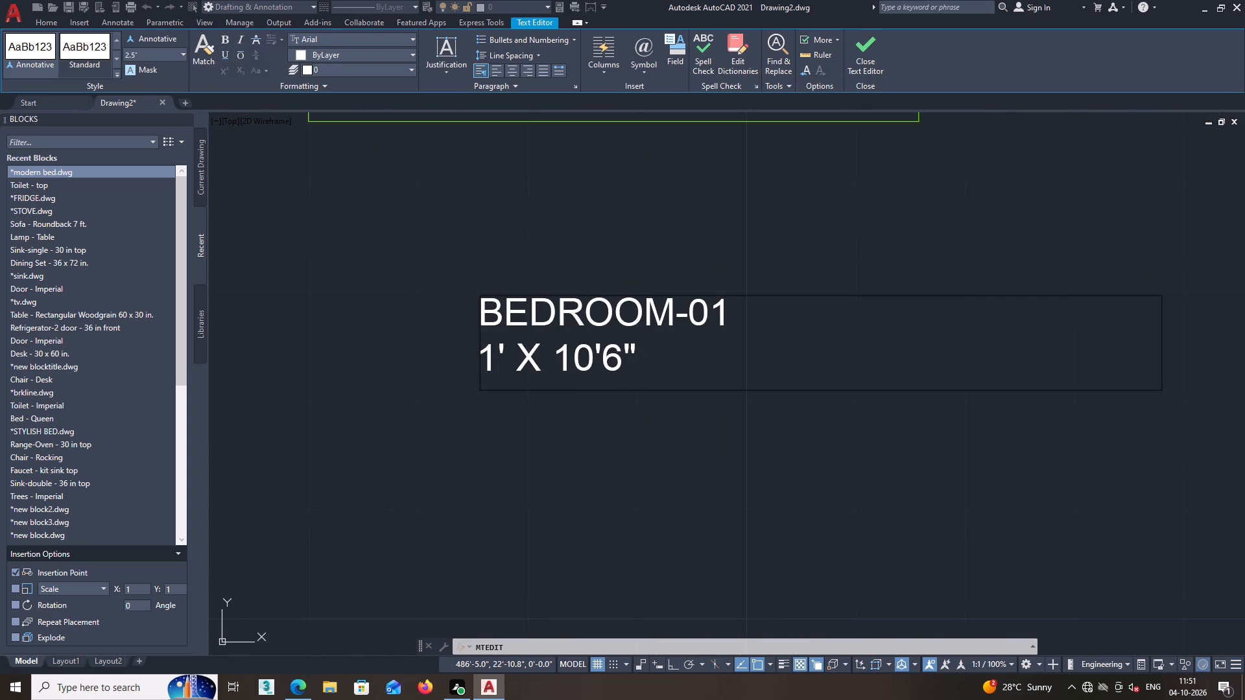
key("5")
left_click(617, 362)
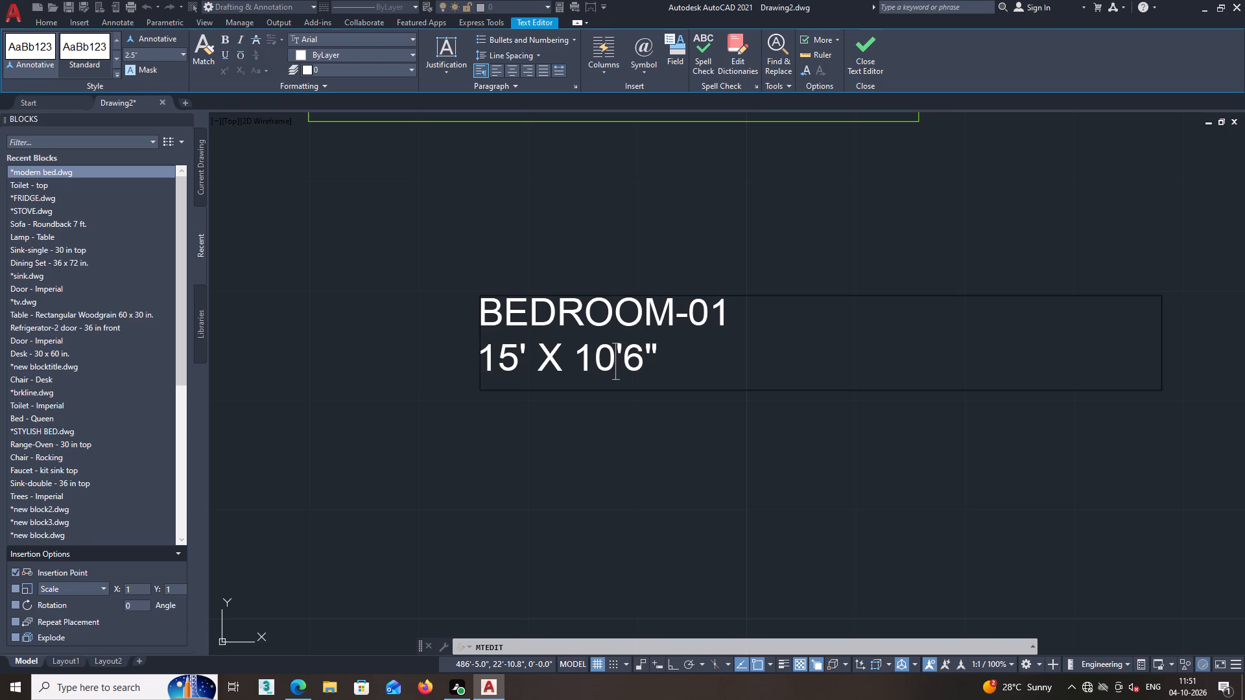
key("BackSpace")
key("5")
left_click(680, 358)
key("BackSpace")
key("BackSpace")
left_click(646, 439)
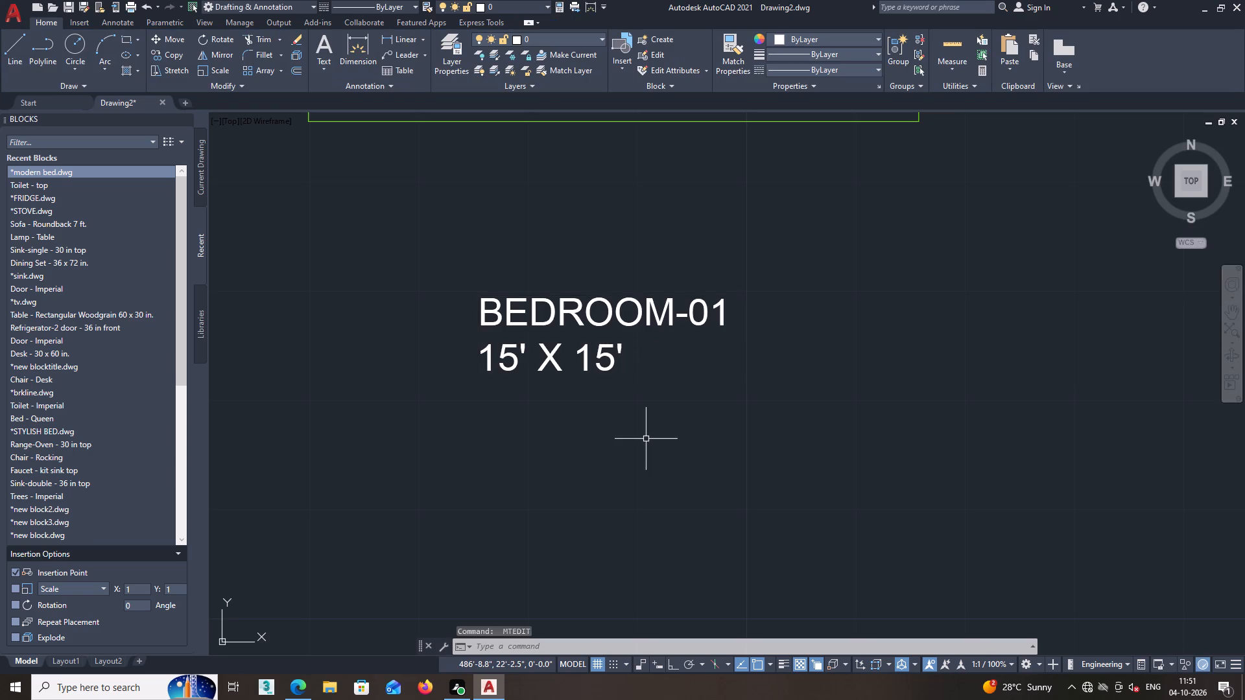
Examine the labels and layout of the two toilets beside the lower bedroom.
scroll(671, 446, "down", 2)
middle_click_drag(705, 460, 707, 350)
scroll(811, 472, "down", 1)
middle_click_drag(842, 512, 831, 390)
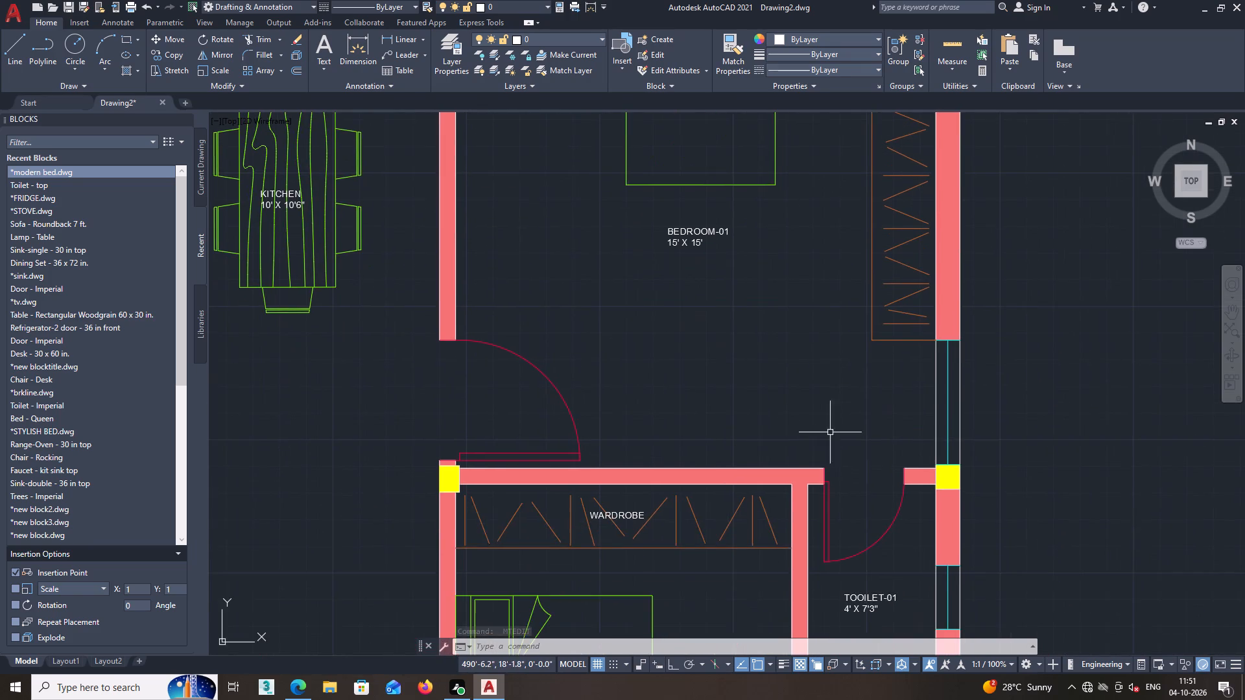
middle_click_drag(841, 479, 790, 350)
scroll(851, 472, "up", 1)
middle_click_drag(837, 488, 825, 459)
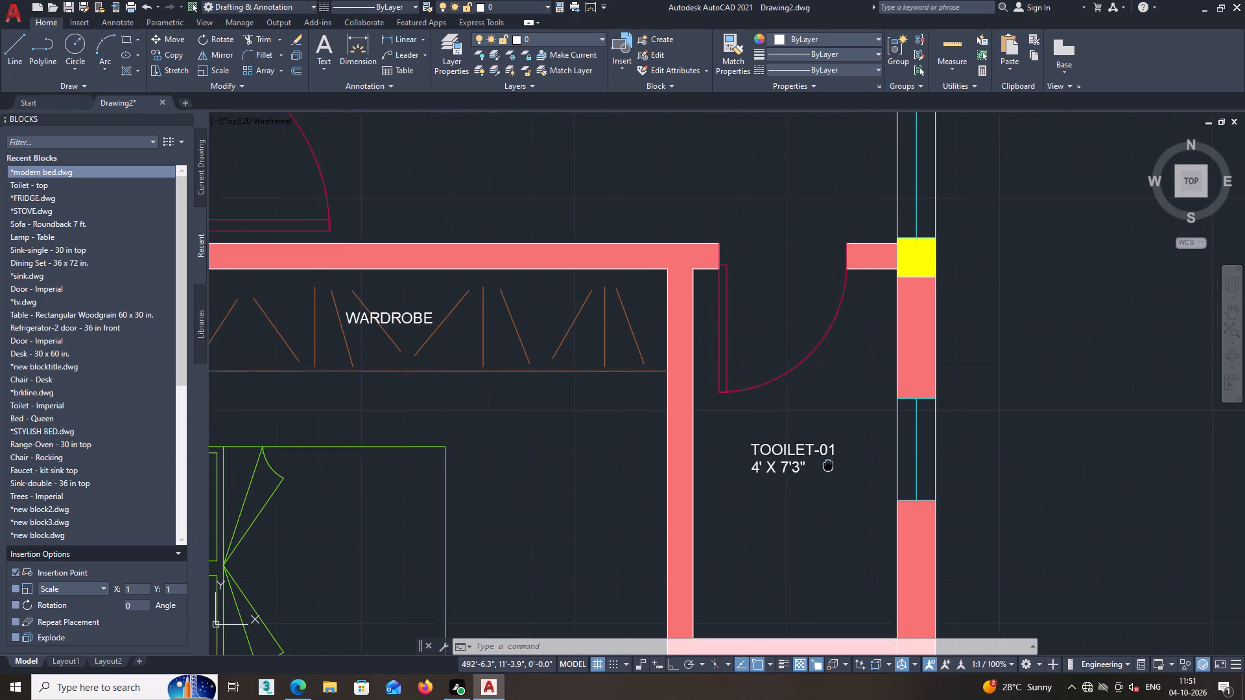
middle_click_drag(825, 459, 805, 402)
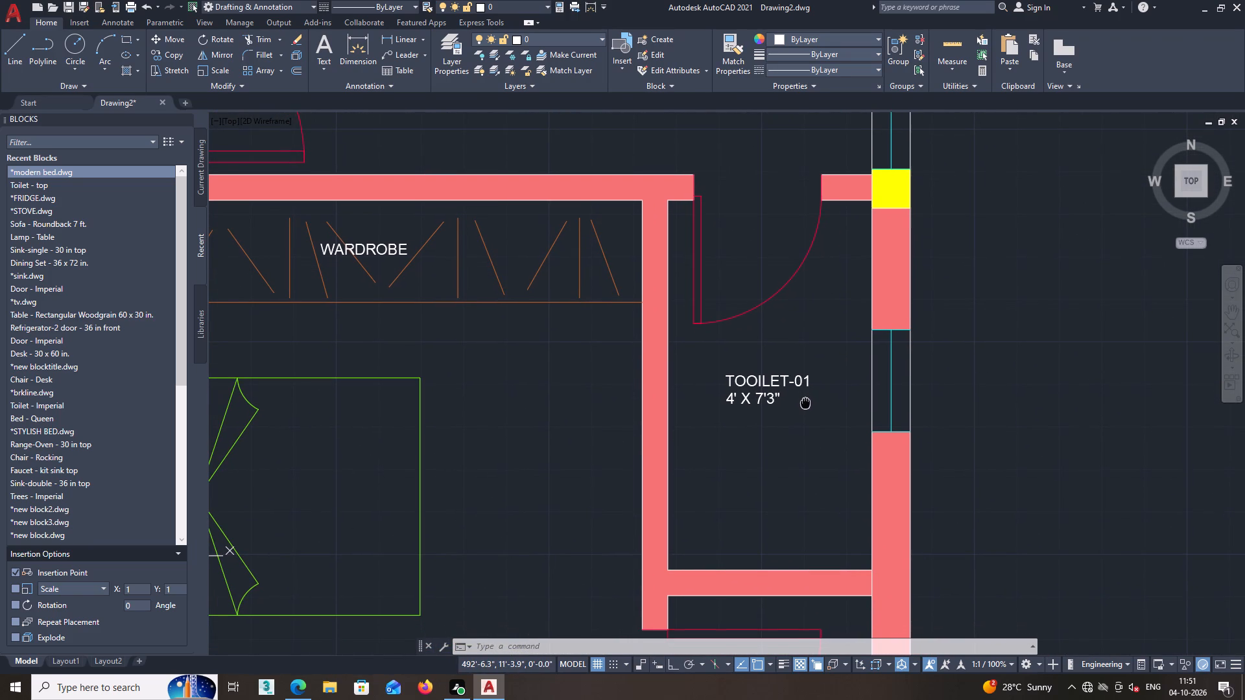
middle_click_drag(805, 402, 802, 309)
scroll(805, 393, "down", 1)
middle_click_drag(827, 456, 828, 340)
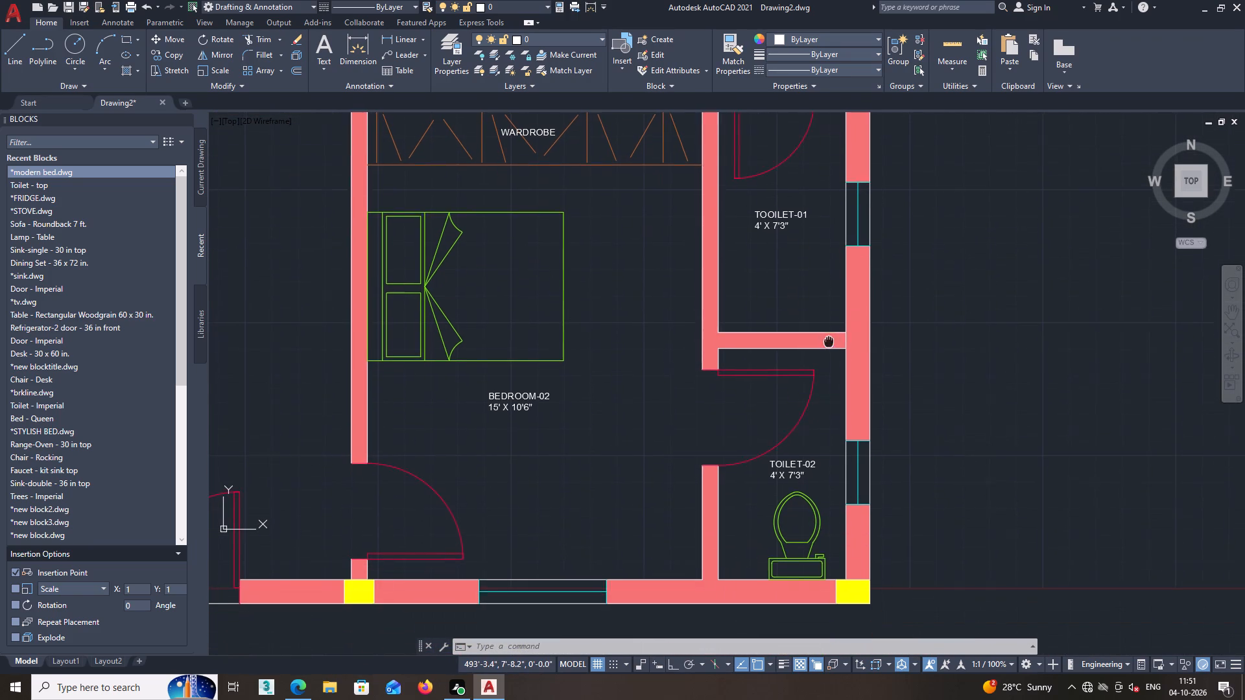
Examine the room labels and furniture of BEDROOM-02, the toilets and the living room, and review the whole plan.
middle_click_drag(828, 340, 828, 338)
scroll(827, 344, "down", 1)
middle_click_drag(720, 410, 744, 437)
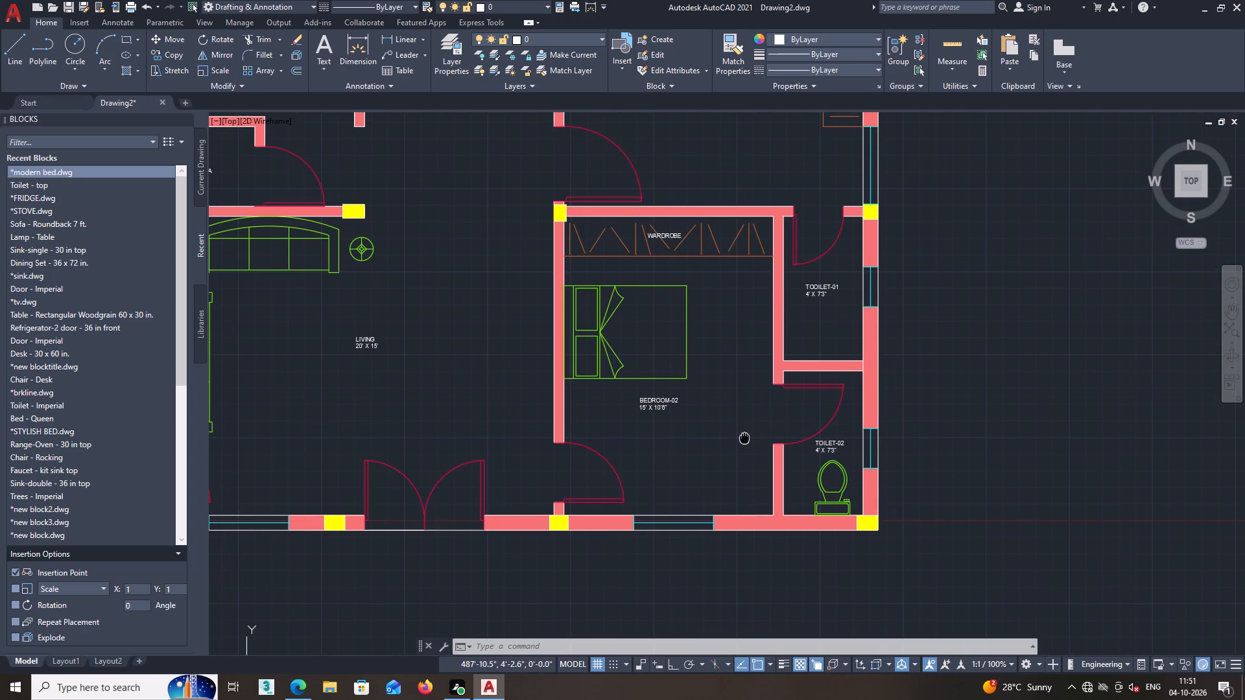
middle_click_drag(744, 437, 768, 446)
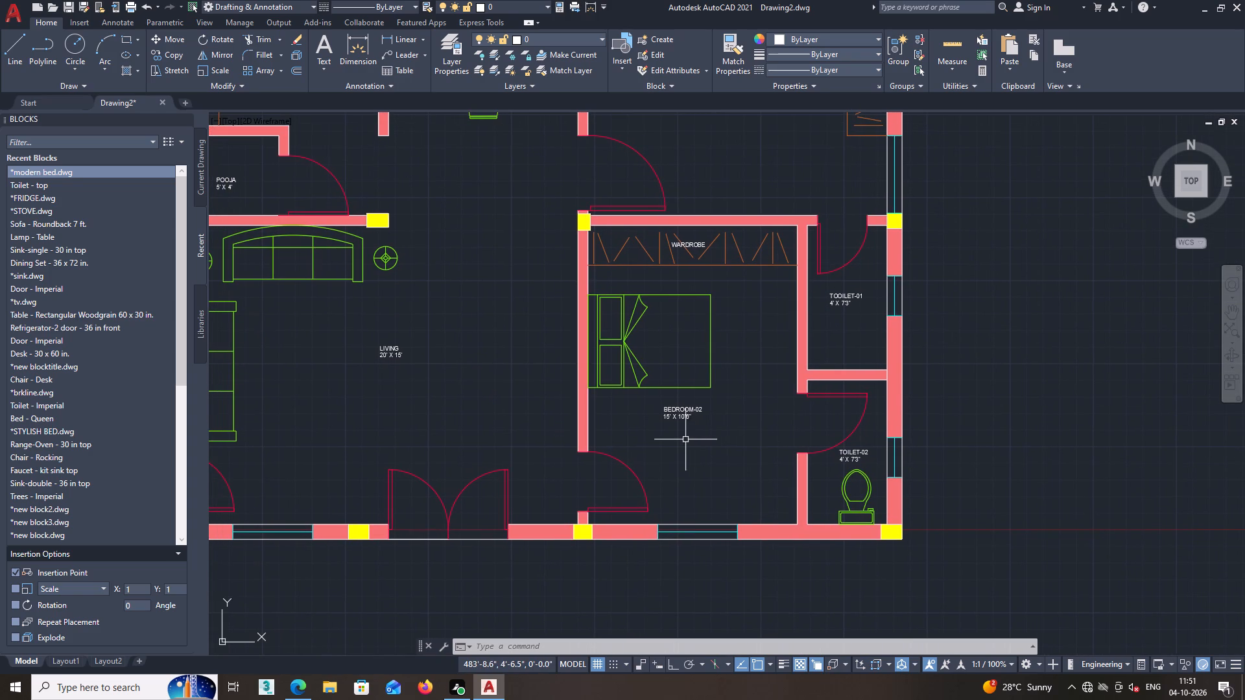
scroll(678, 414, "up", 2)
scroll(713, 421, "down", 1)
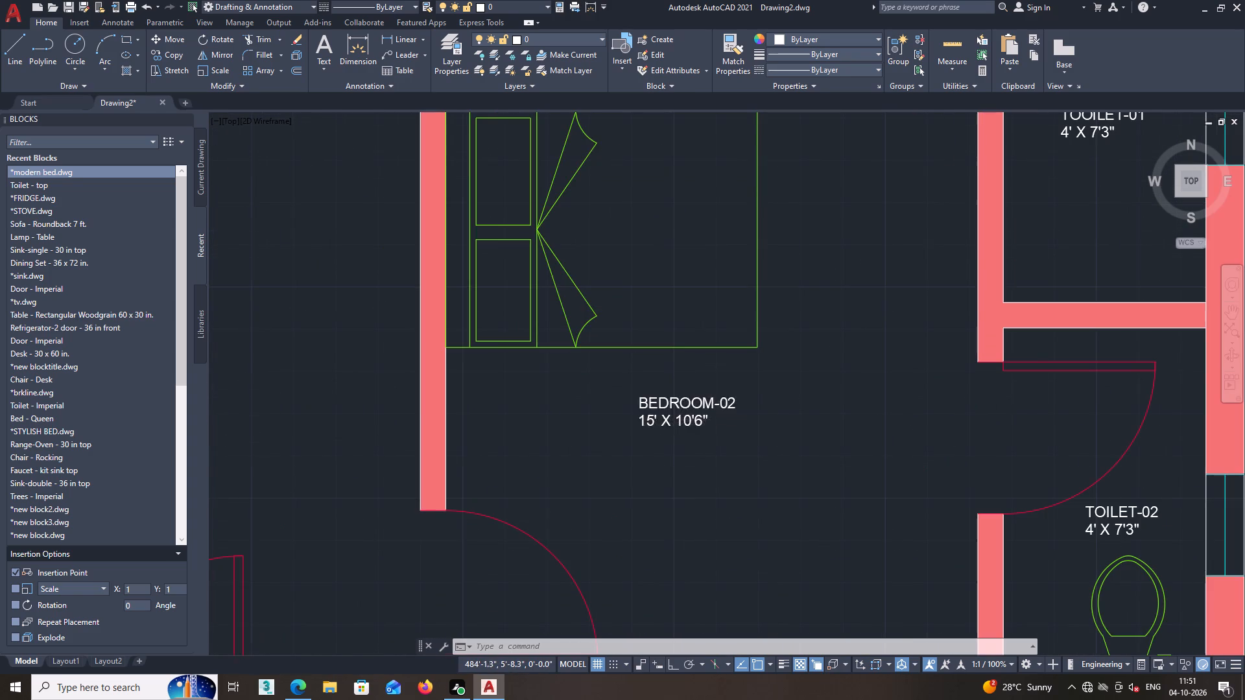
middle_click_drag(714, 421, 849, 491)
middle_click_drag(737, 456, 832, 479)
scroll(687, 442, "down", 2)
middle_click_drag(640, 431, 665, 436)
scroll(628, 429, "up", 1)
middle_click_drag(644, 444, 670, 416)
scroll(652, 421, "up", 2)
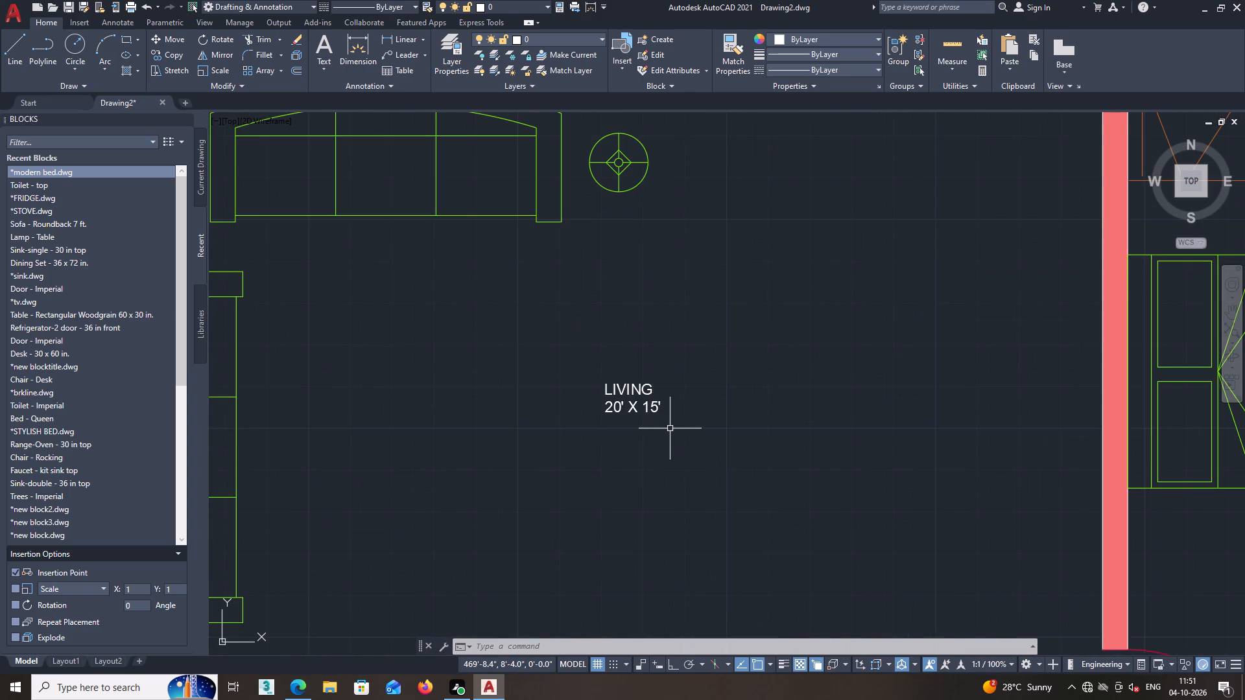
scroll(677, 430, "down", 3)
middle_click_drag(761, 452, 687, 445)
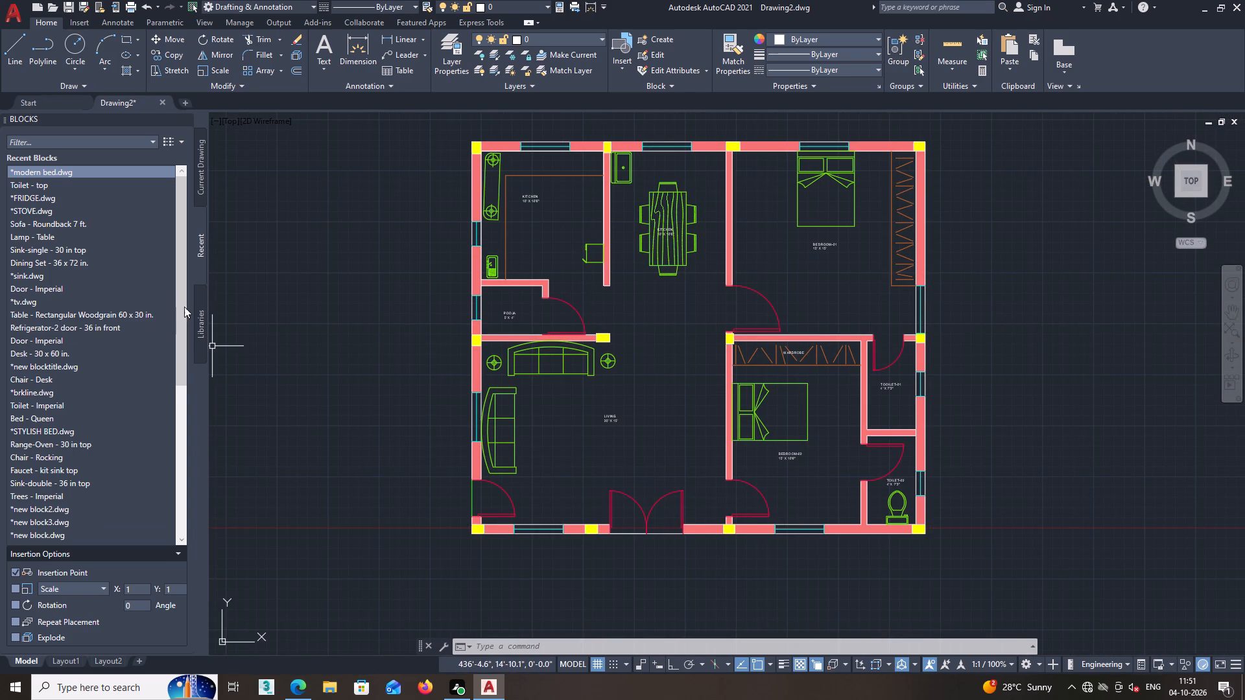
Insert the tv.dwg block in the living room beside the wall shared with BEDROOM-02.
left_click(27, 305)
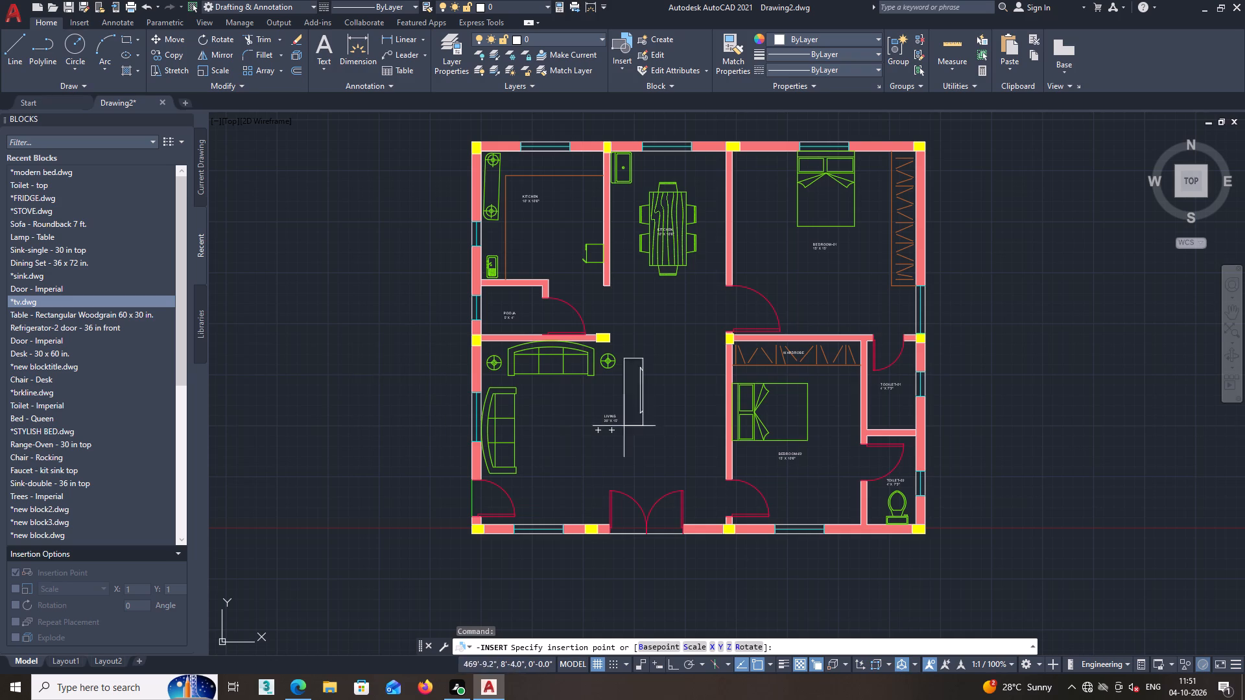
left_click(706, 432)
key("space")
scroll(718, 418, "up", 2)
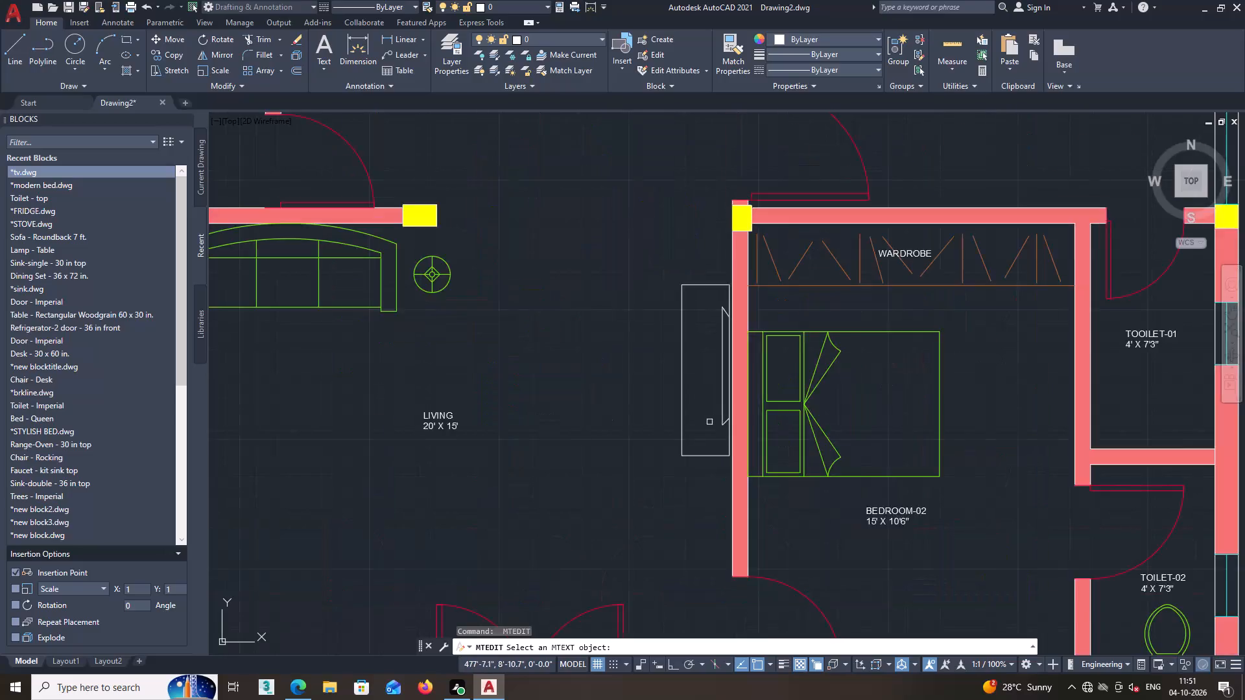
scroll(709, 422, "up", 1)
scroll(705, 428, "down", 2)
key("space")
Copy the LIVING label to an empty spot between the original label and the TV block.
left_click(532, 428)
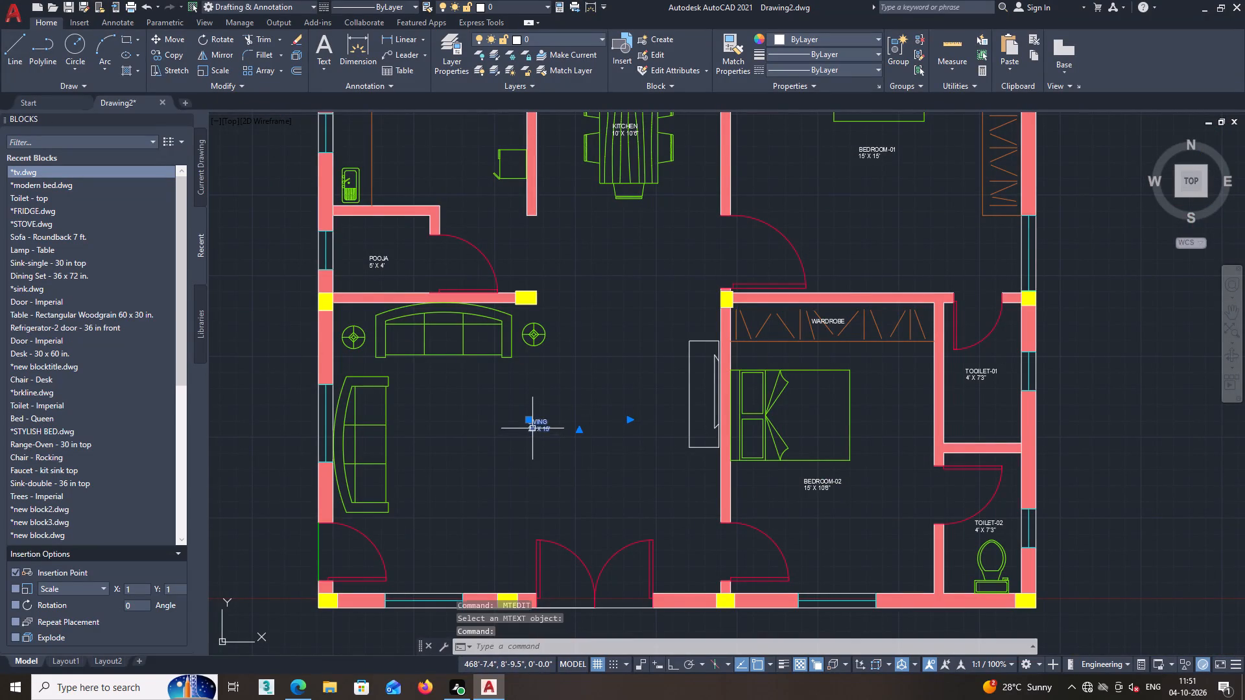
right_click(553, 395)
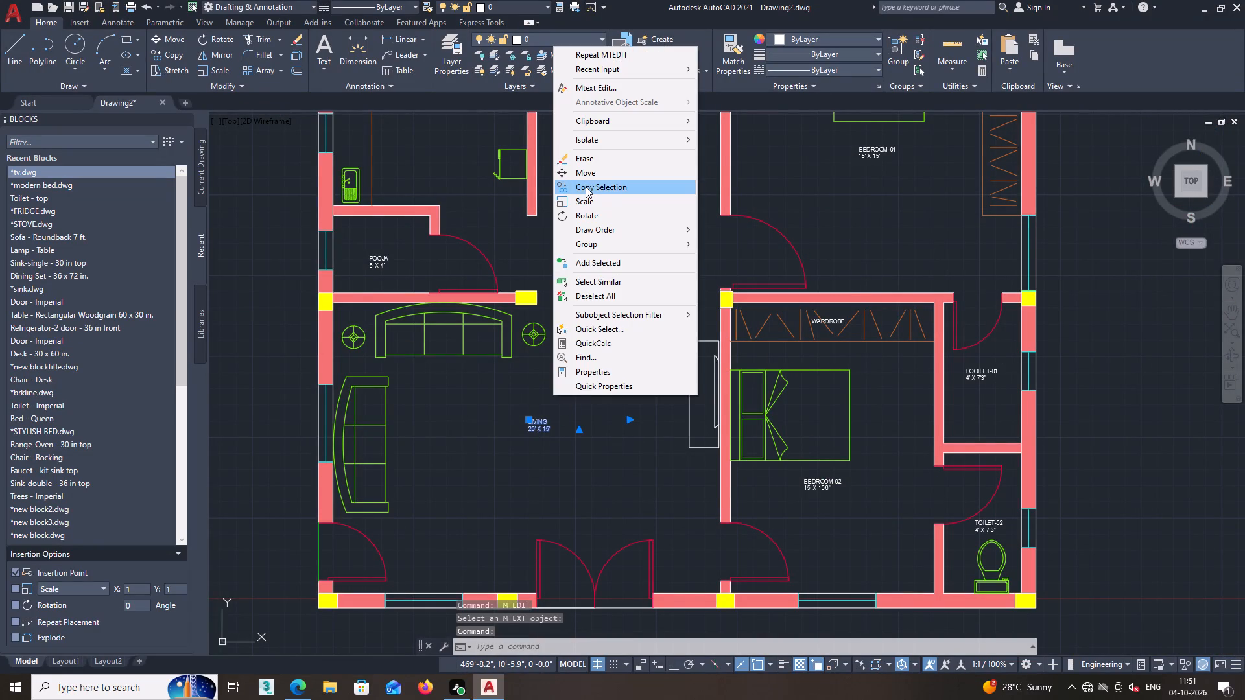
left_click(586, 187)
left_click(540, 422)
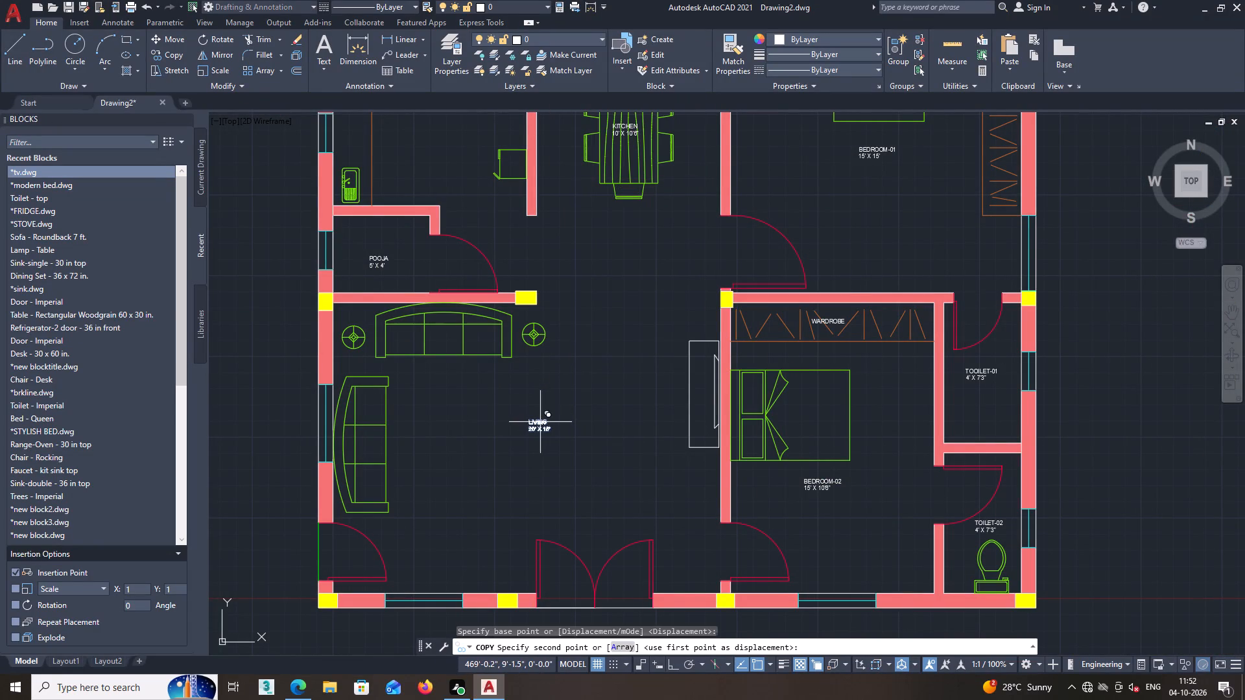
middle_click_drag(624, 441, 633, 393)
scroll(622, 430, "up", 1)
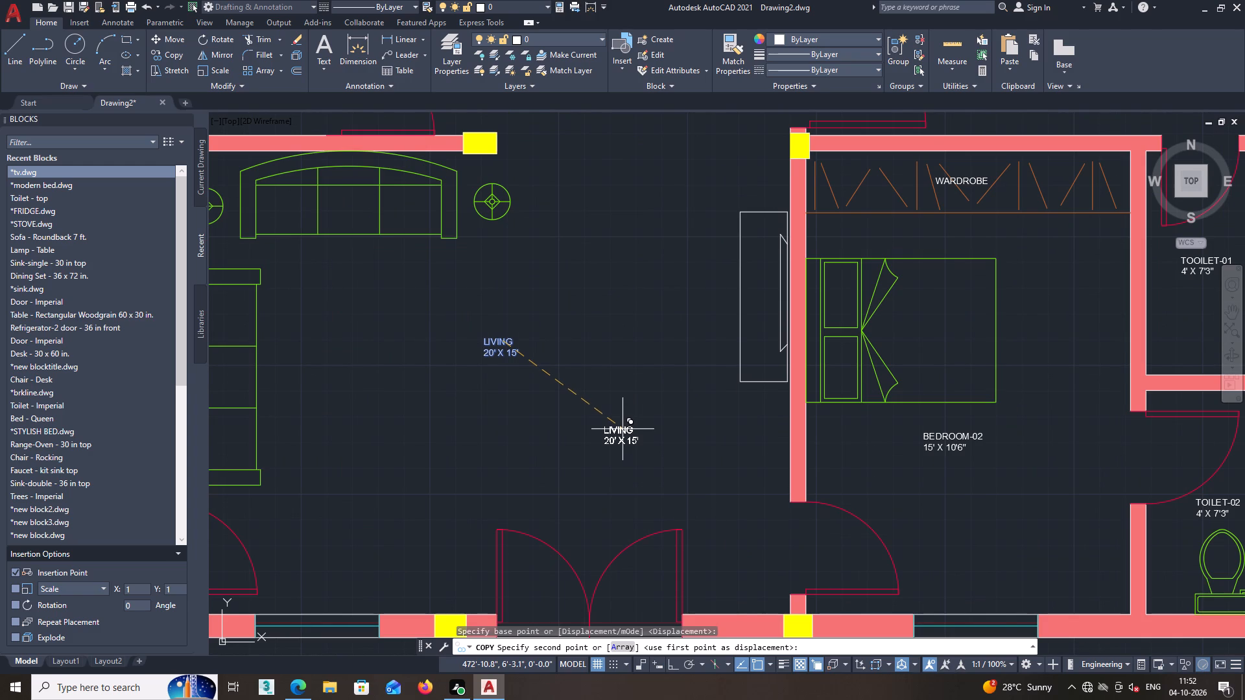
left_click(622, 423)
key("space")
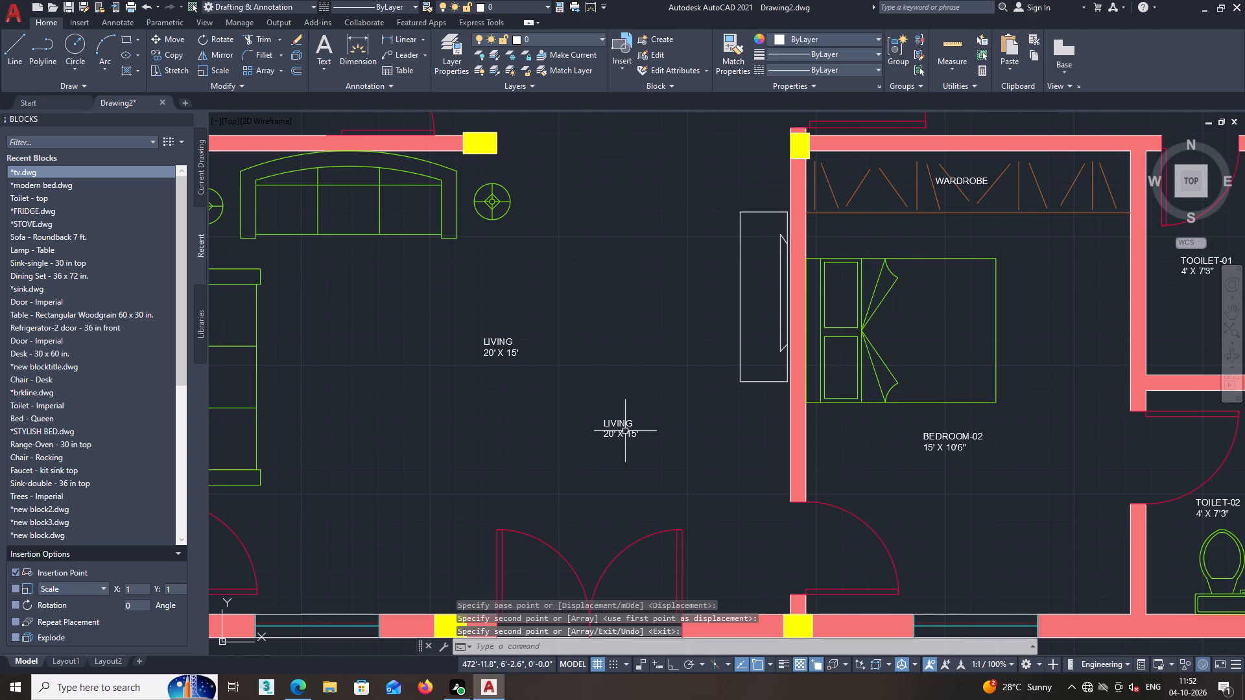
Replace all the text of the copied LIVING label with TV UNIT and finish editing it.
left_click(625, 424)
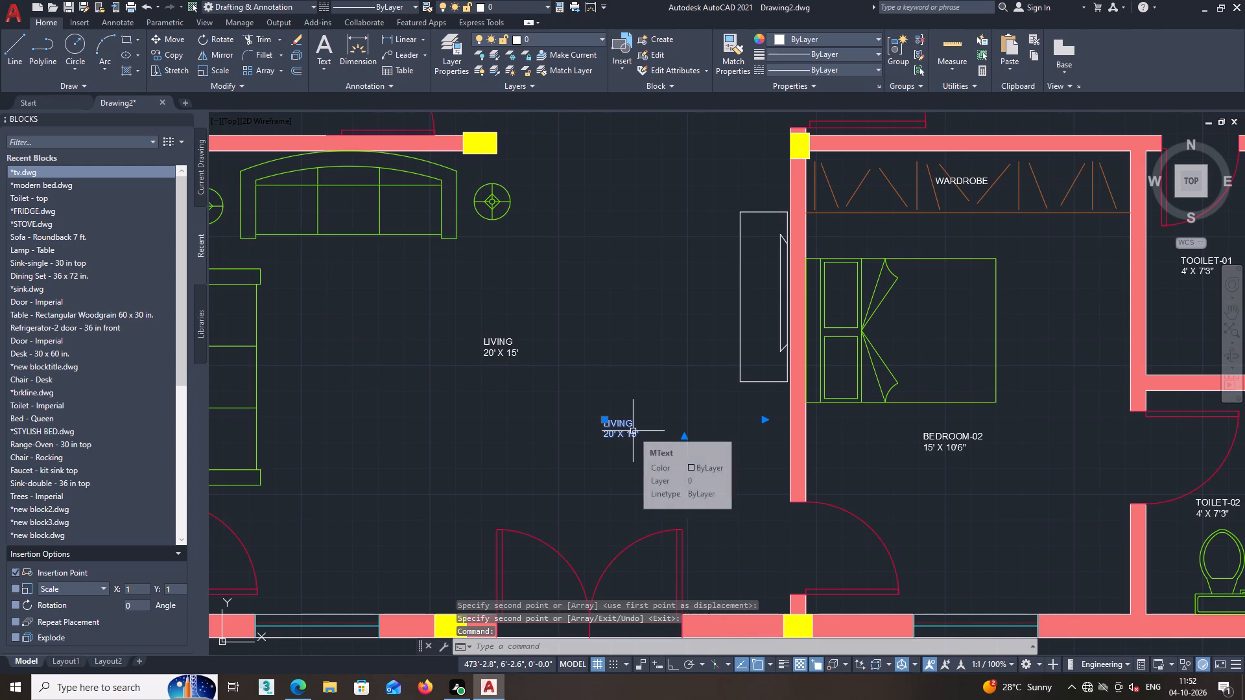
right_click(632, 430)
left_click(670, 124)
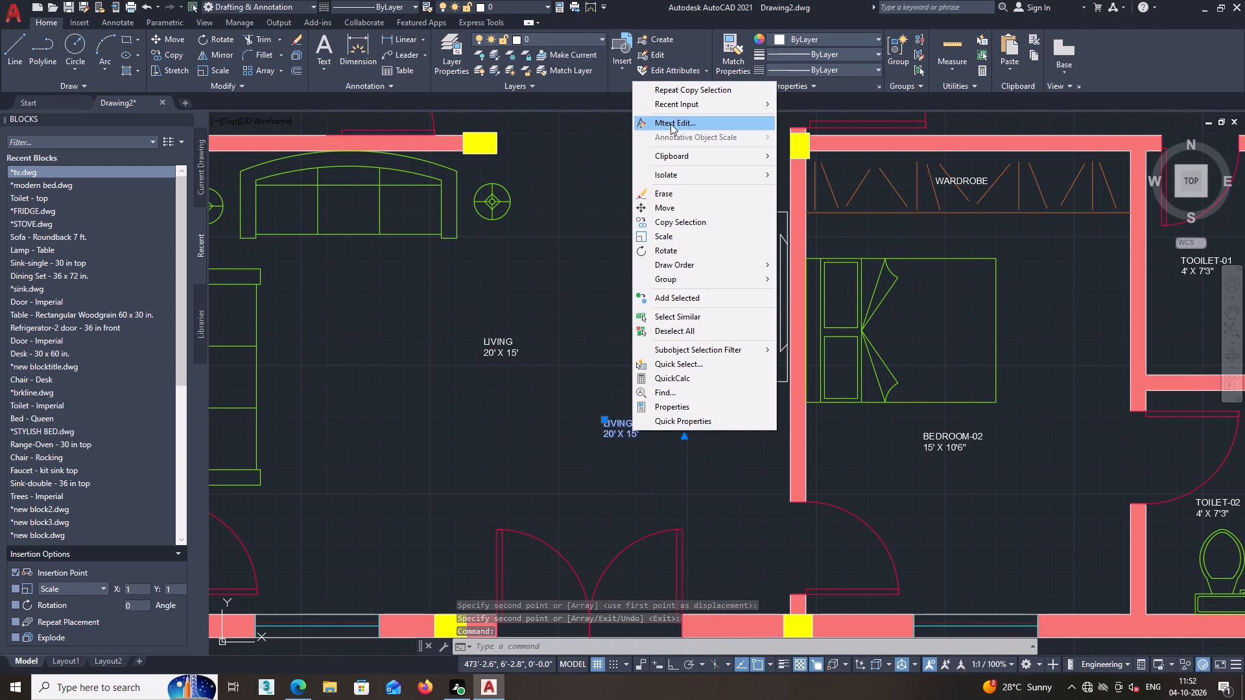
left_click(650, 440)
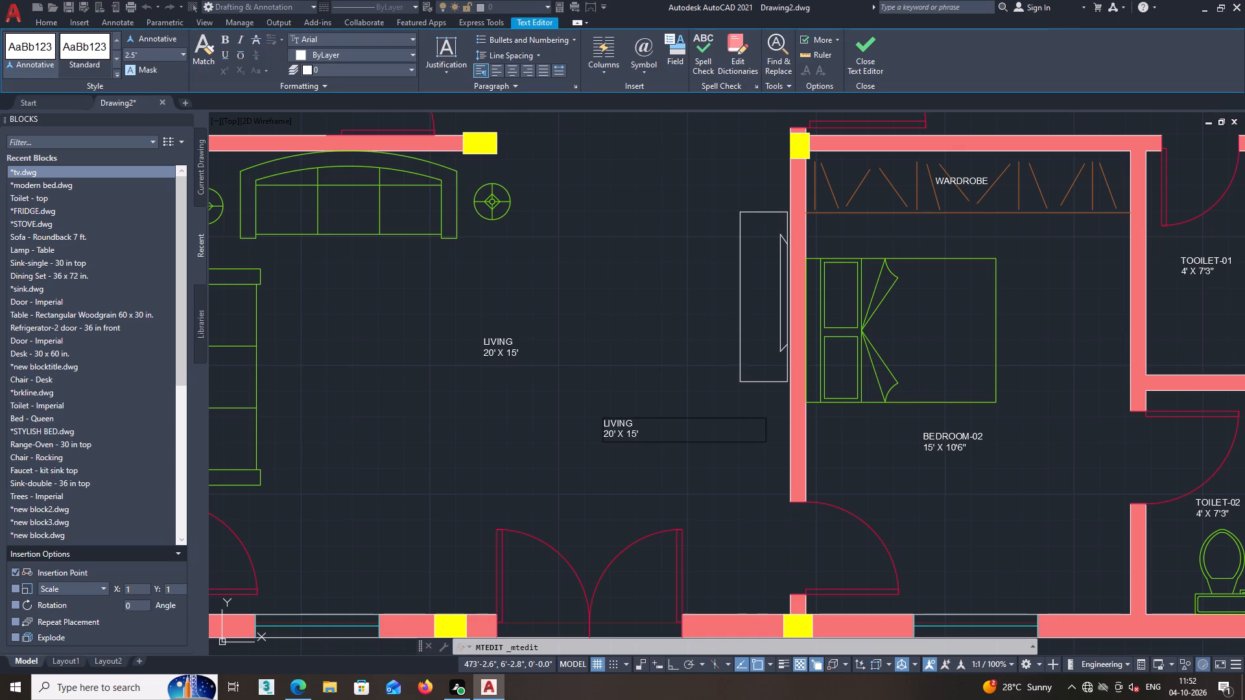
key("BackSpace")
key("BackSpace")
key("BackSpace")
key("BackSpace")
key("BackSpace")
key("BackSpace")
key("BackSpace")
key("BackSpace")
key("BackSpace")
key("BackSpace")
key("BackSpace")
key("BackSpace")
key("BackSpace")
key("BackSpace")
key("BackSpace")
key("BackSpace")
type("T")
key("space")
key("space")
key("BackSpace")
key("BackSpace")
type("V UNI")
key("t")
left_click(635, 454)
Rotate the TV UNIT label with ortho on so that it stands vertical and reads downward.
scroll(638, 428, "up", 1)
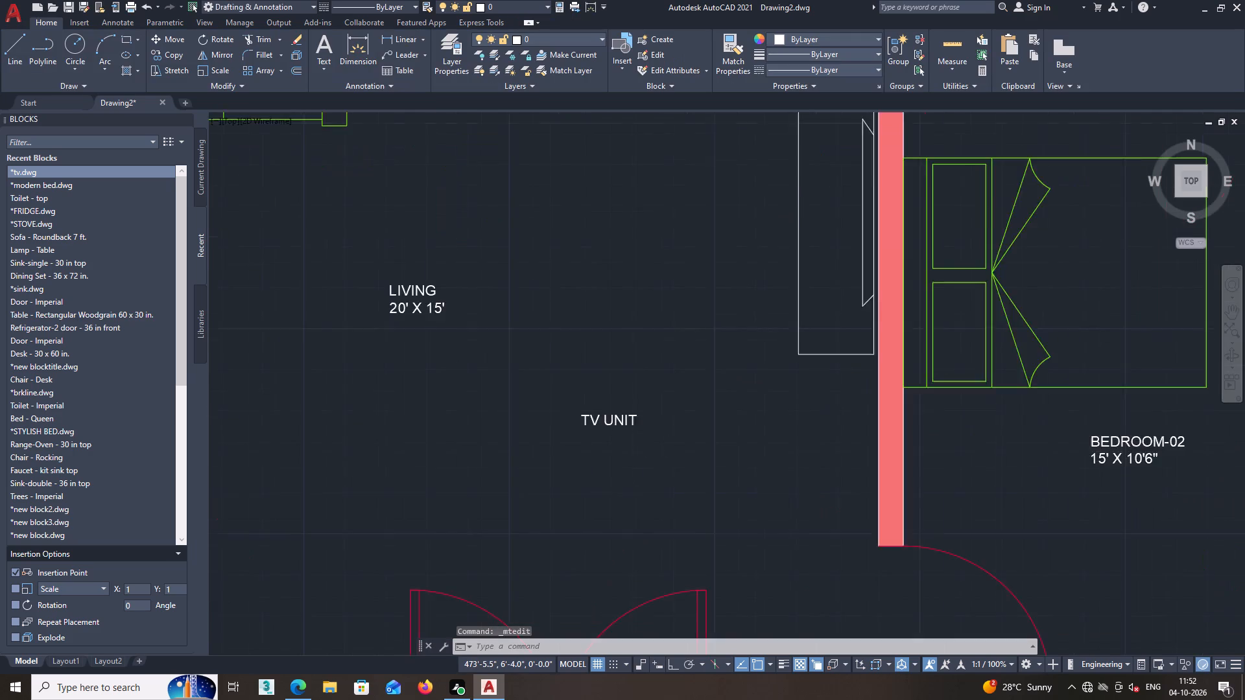
scroll(639, 427, "up", 1)
left_click(629, 420)
right_click(690, 338)
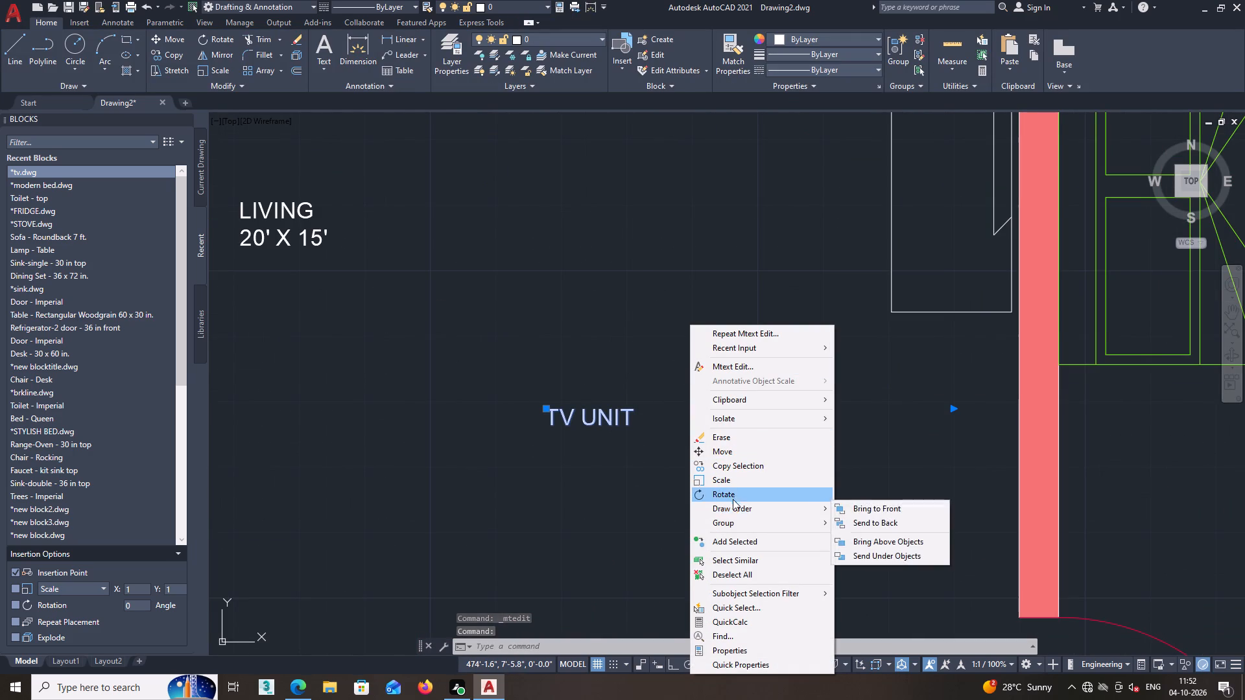
left_click(733, 496)
left_click(632, 425)
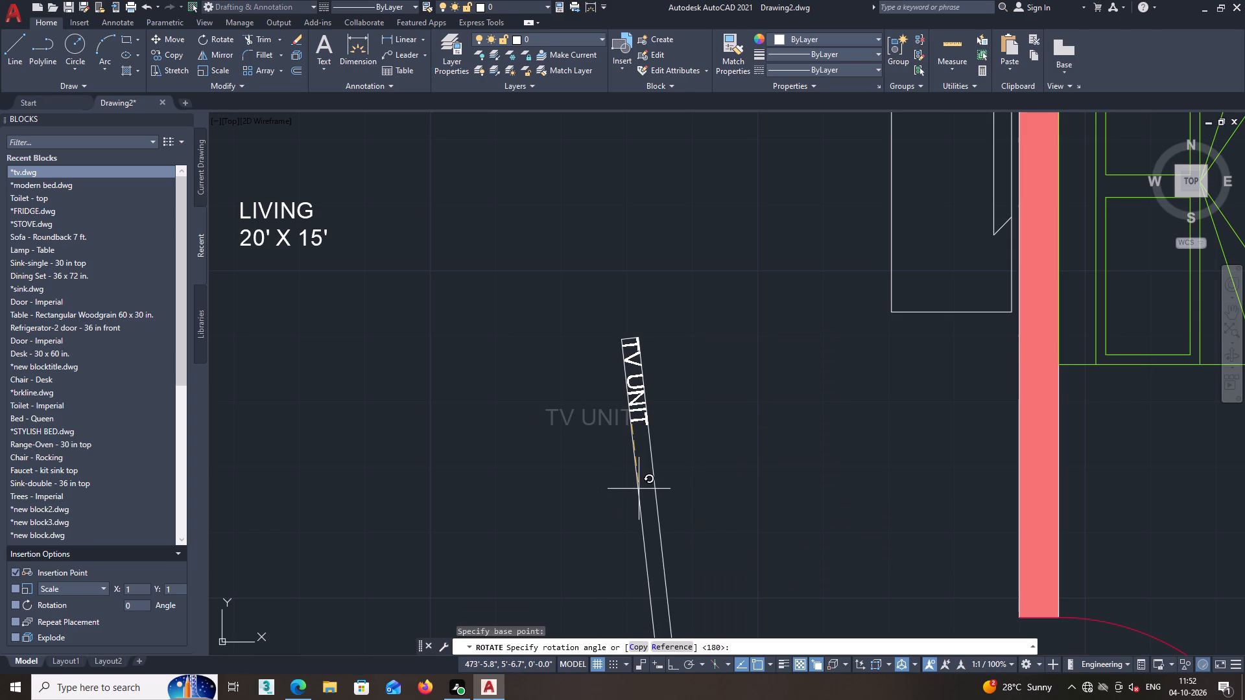
key("F8")
left_click(633, 493)
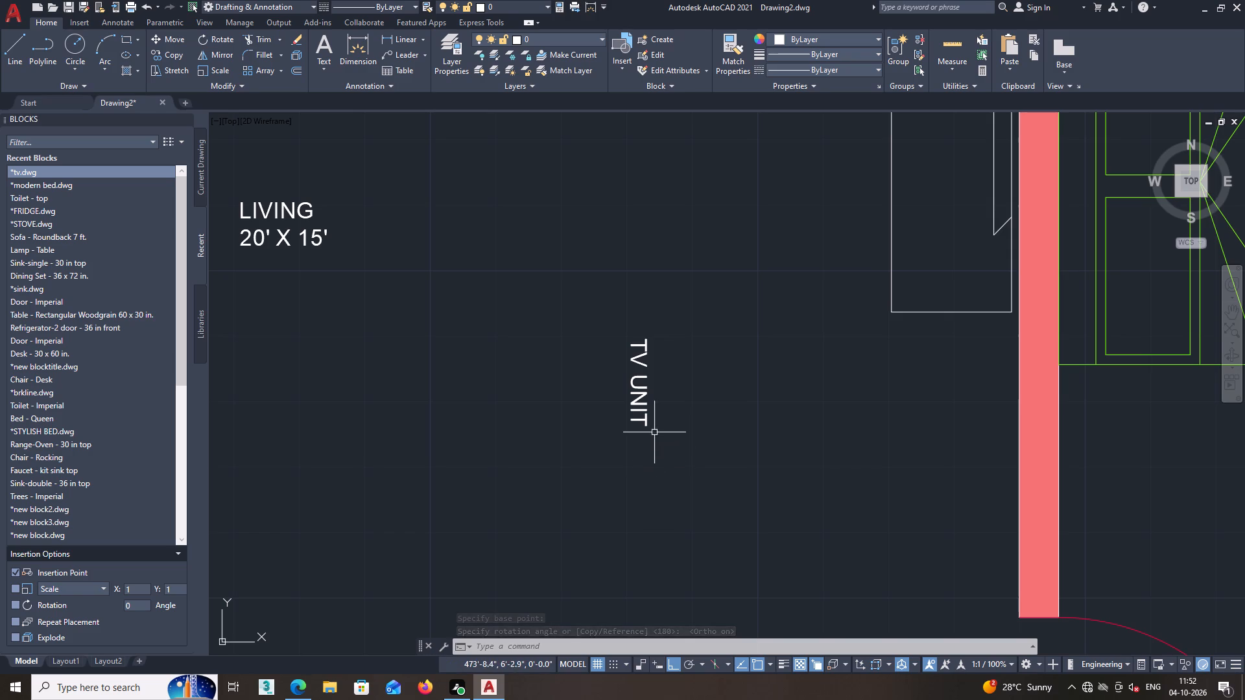
Move the vertical TV UNIT label inside the TV block's outline, with ortho off.
left_click(660, 471)
left_click(594, 284)
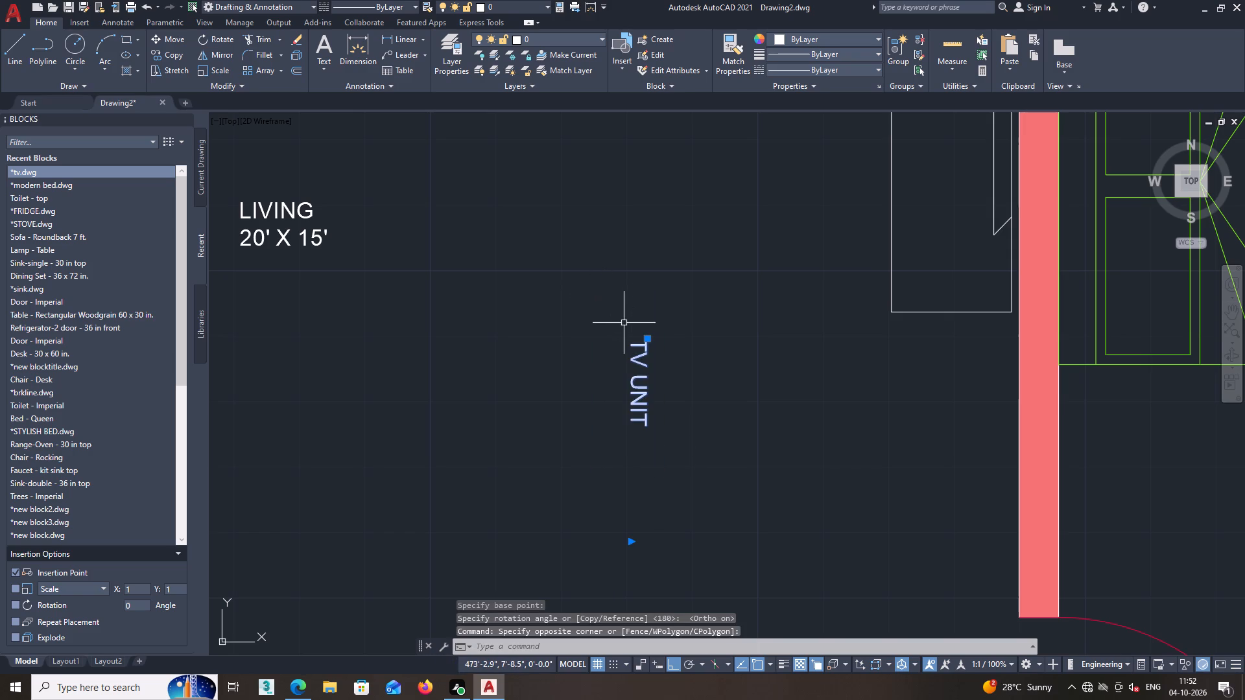
key("m")
left_click(515, 506)
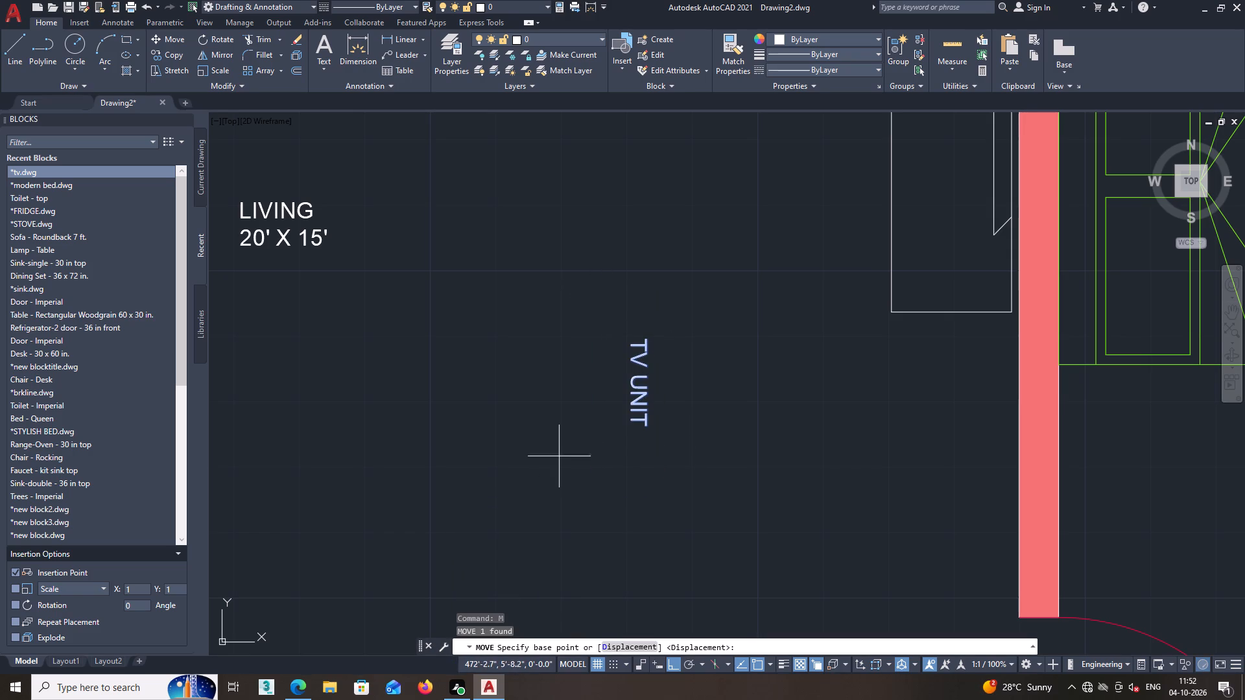
left_click(634, 351)
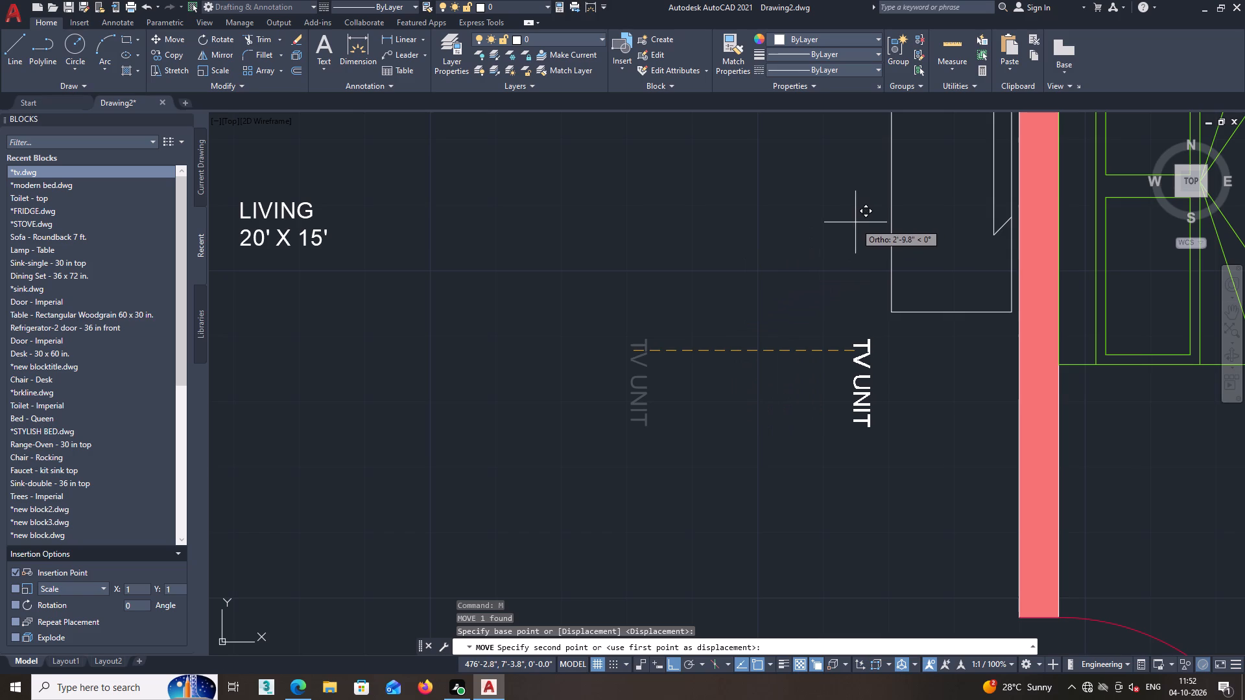
key("F8")
middle_click_drag(855, 233, 798, 513)
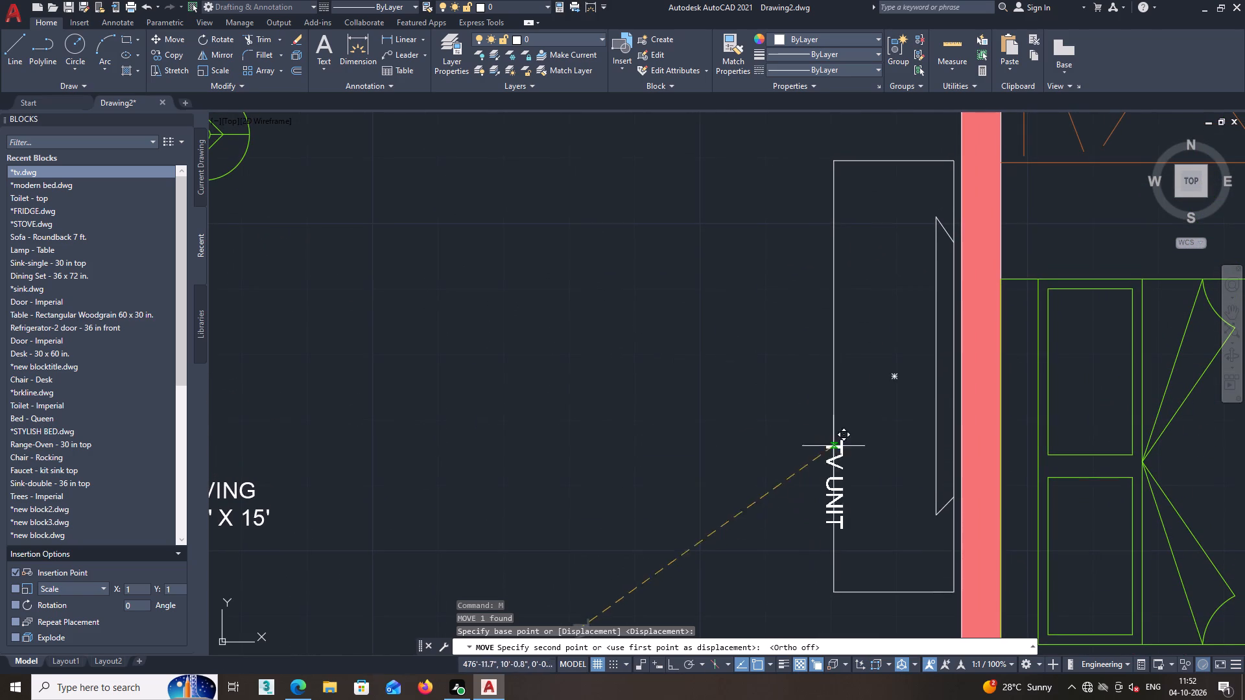
scroll(884, 351, "up", 1)
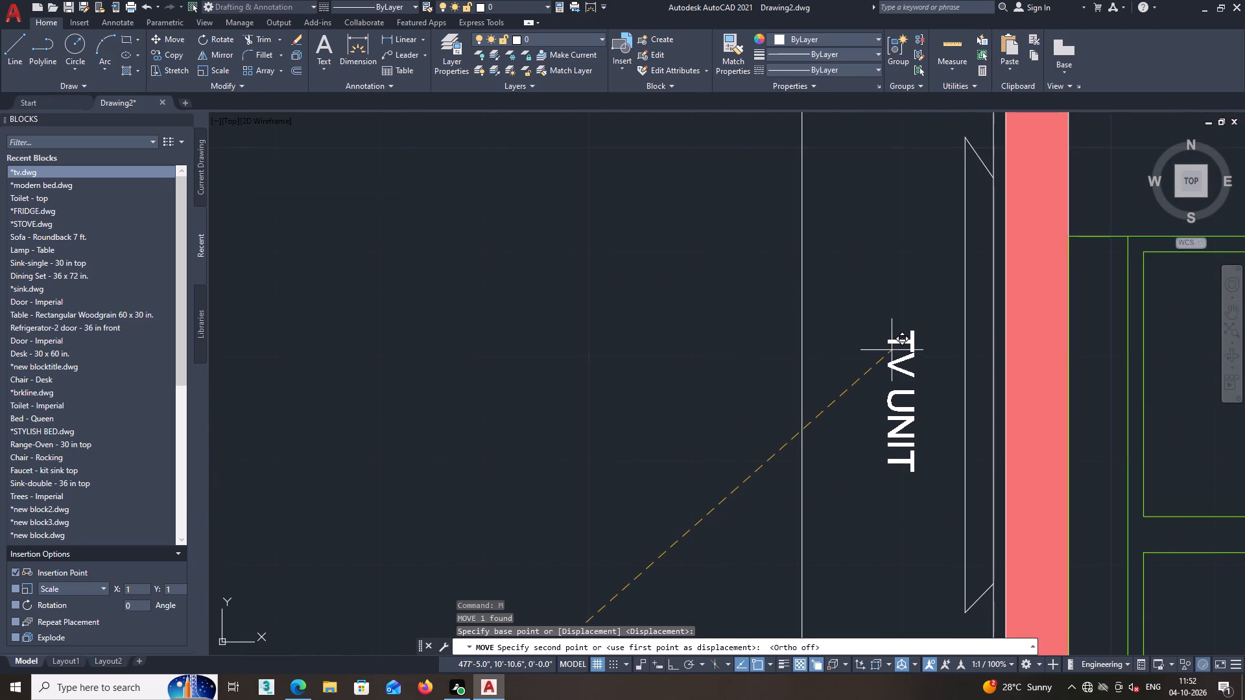
scroll(892, 350, "up", 1)
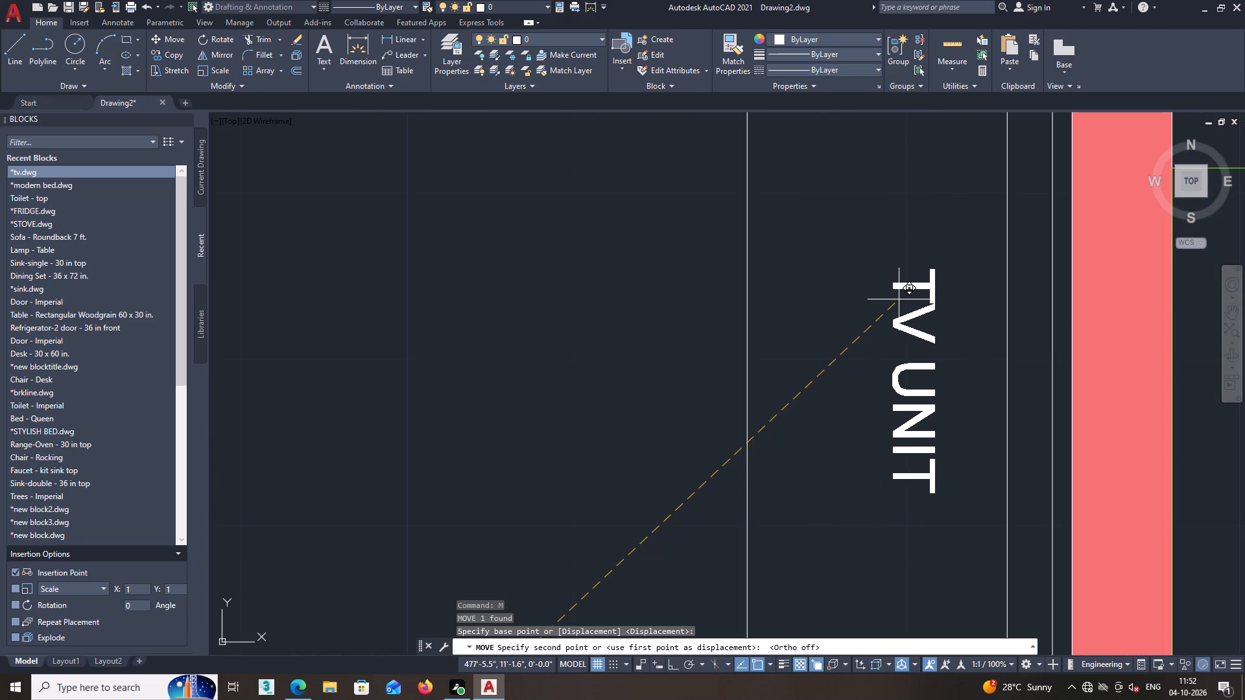
left_click(899, 299)
Assign the TV block beside the living room wall to the furniture layer.
scroll(892, 322, "down", 4)
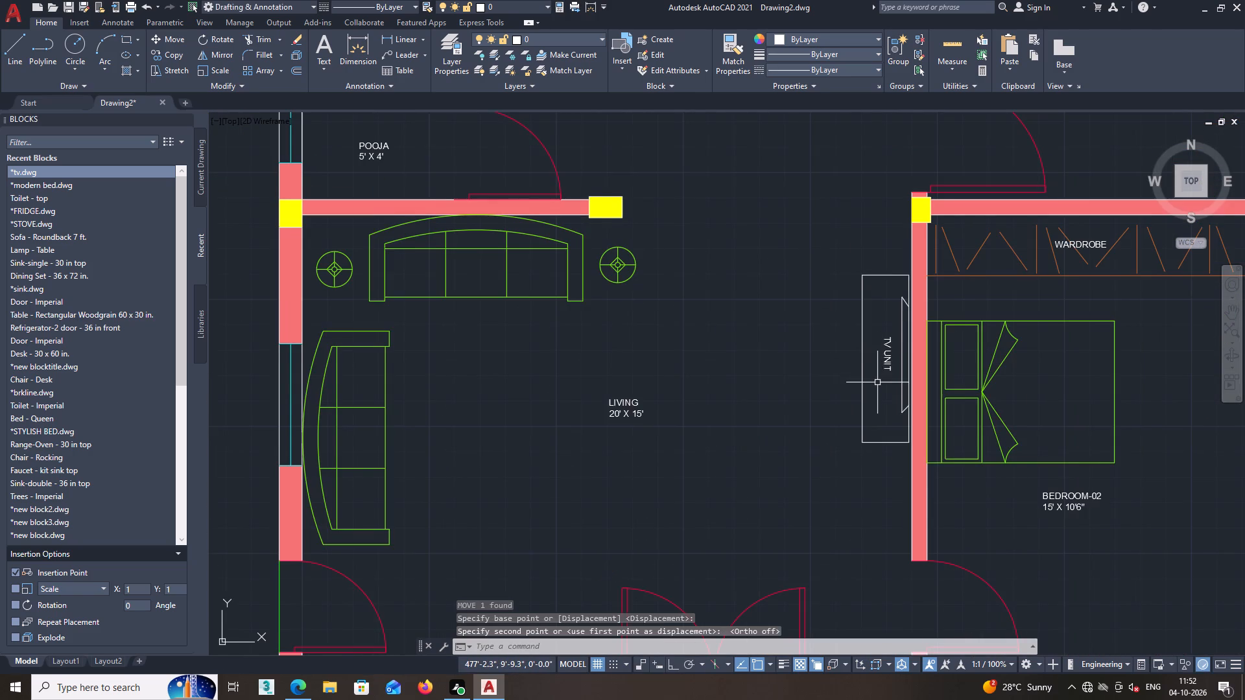
middle_click_drag(877, 382, 862, 371)
scroll(862, 371, "down", 2)
middle_click_drag(866, 405, 800, 383)
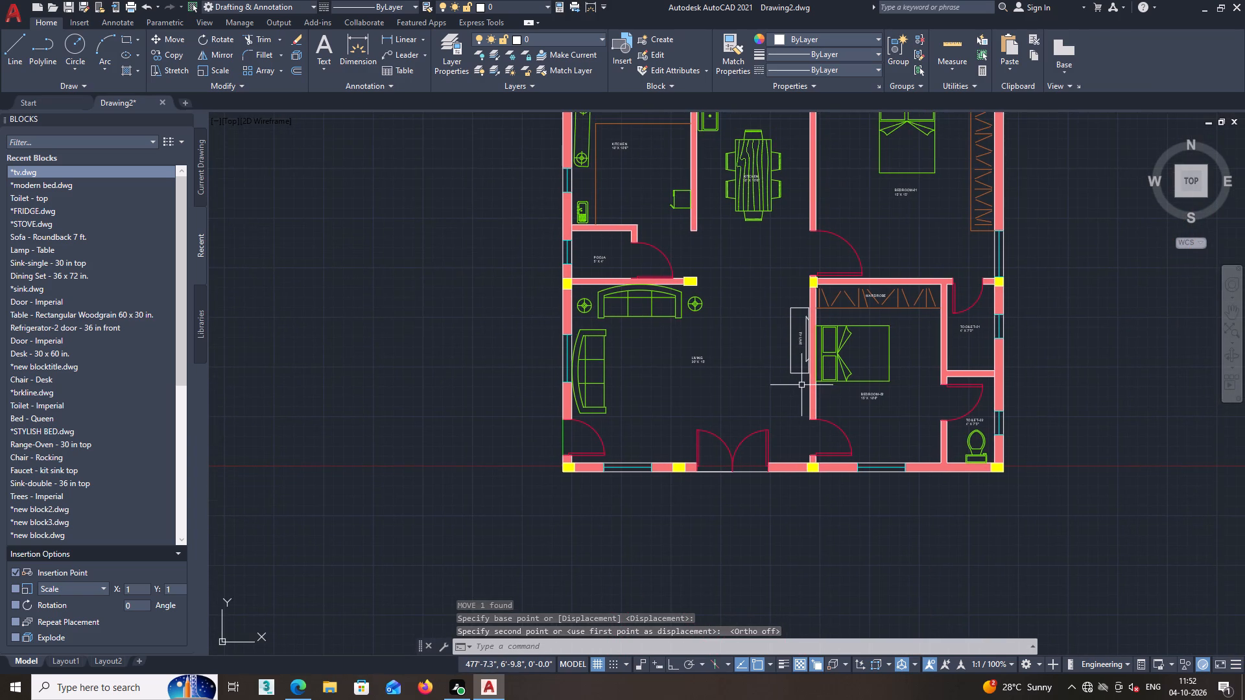
scroll(801, 386, "up", 1)
scroll(801, 389, "down", 1)
middle_click_drag(801, 391, 794, 435)
scroll(803, 412, "up", 3)
left_click(803, 373)
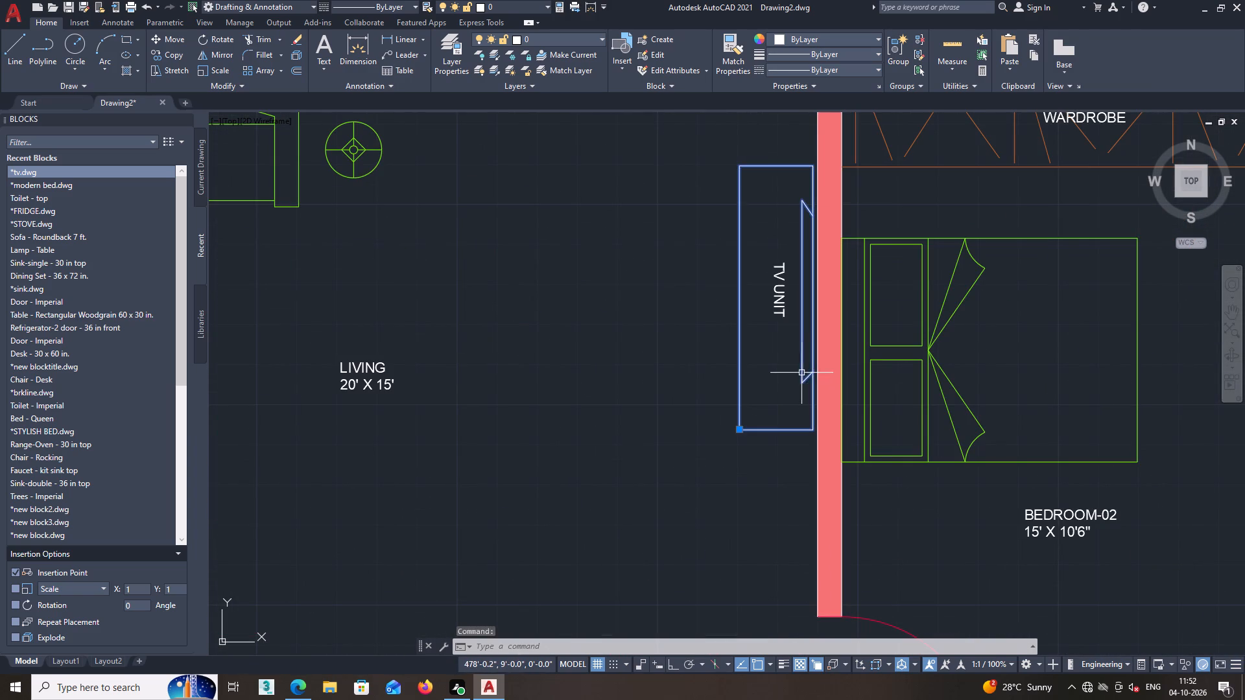
left_click(537, 36)
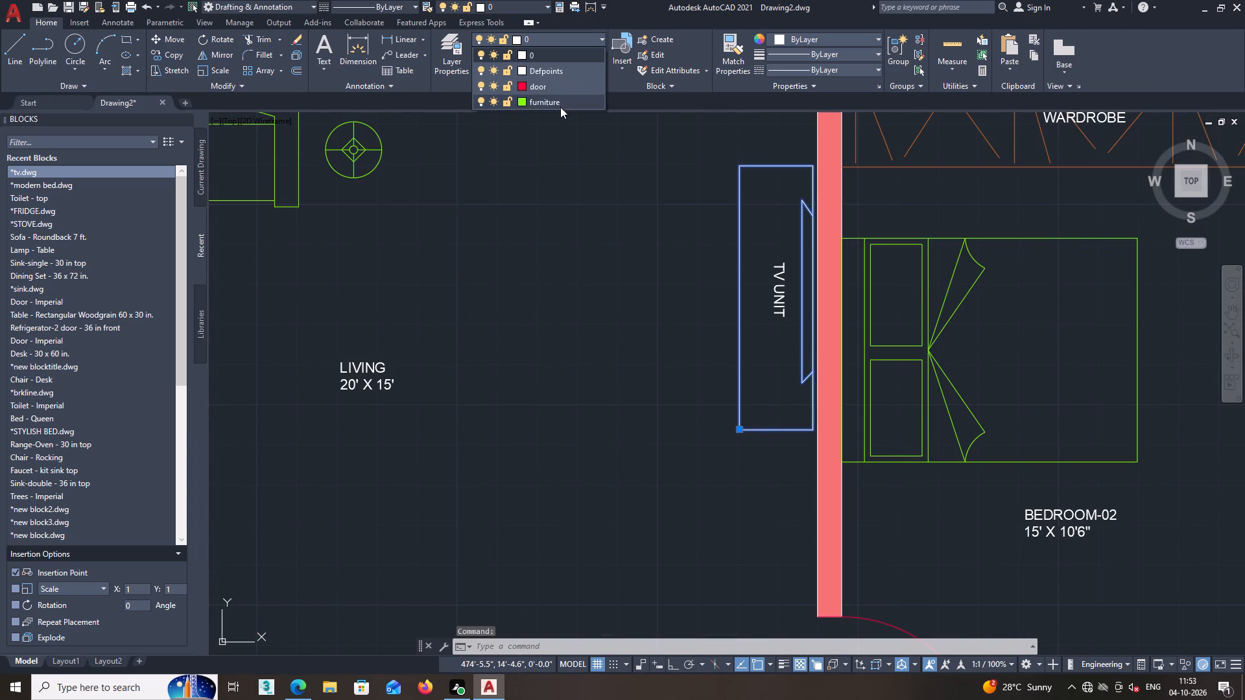
left_click(545, 101)
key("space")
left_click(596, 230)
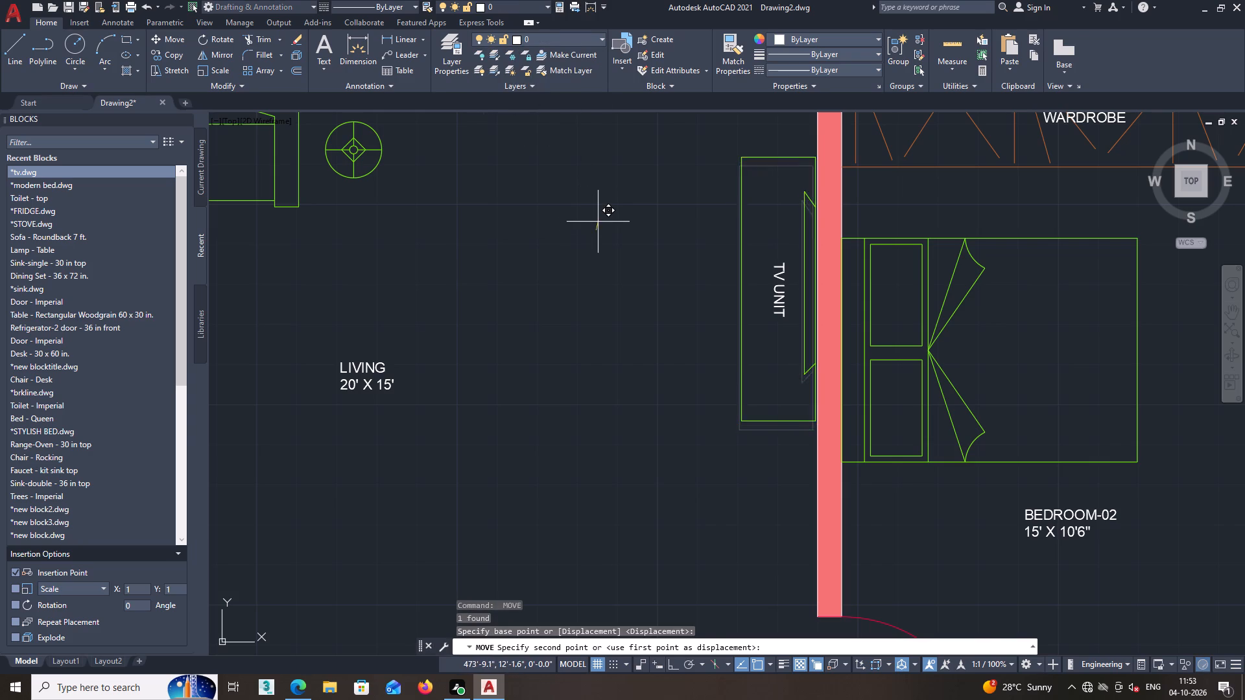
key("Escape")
Replace the name KITCHEN with DINING in the copied label lying on the dining table.
scroll(663, 265, "down", 2)
middle_click_drag(770, 395, 740, 317)
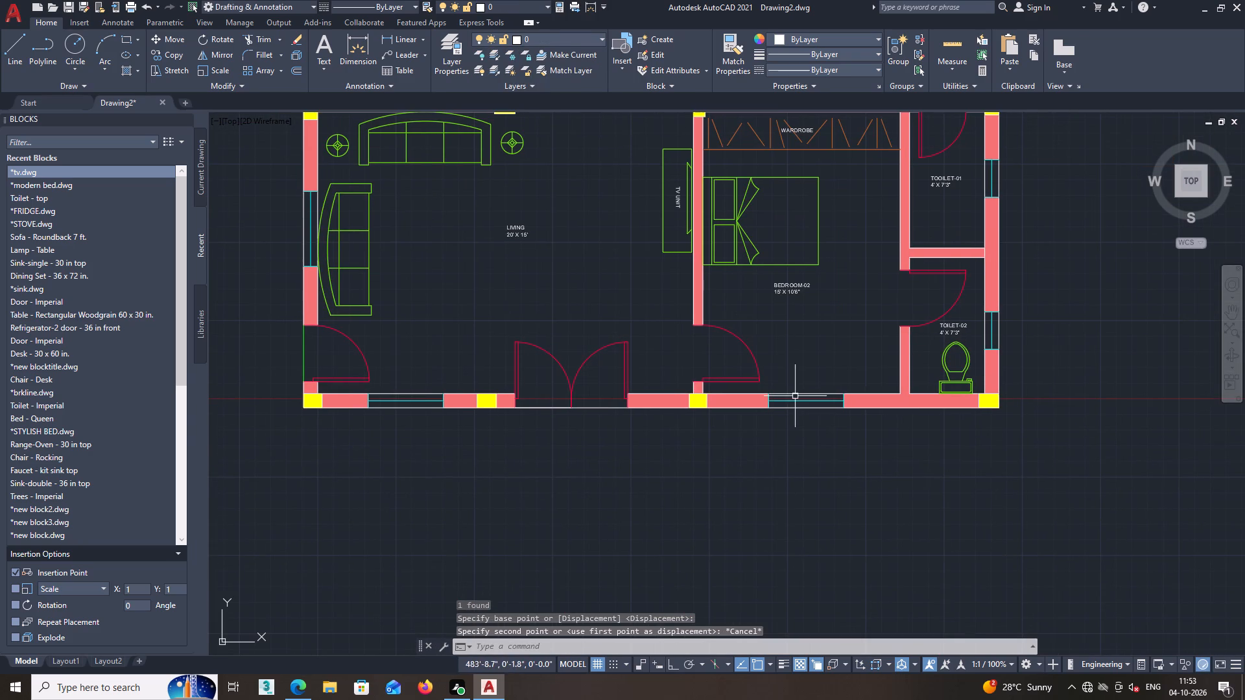
middle_click_drag(827, 359, 818, 421)
middle_click_drag(799, 399, 879, 607)
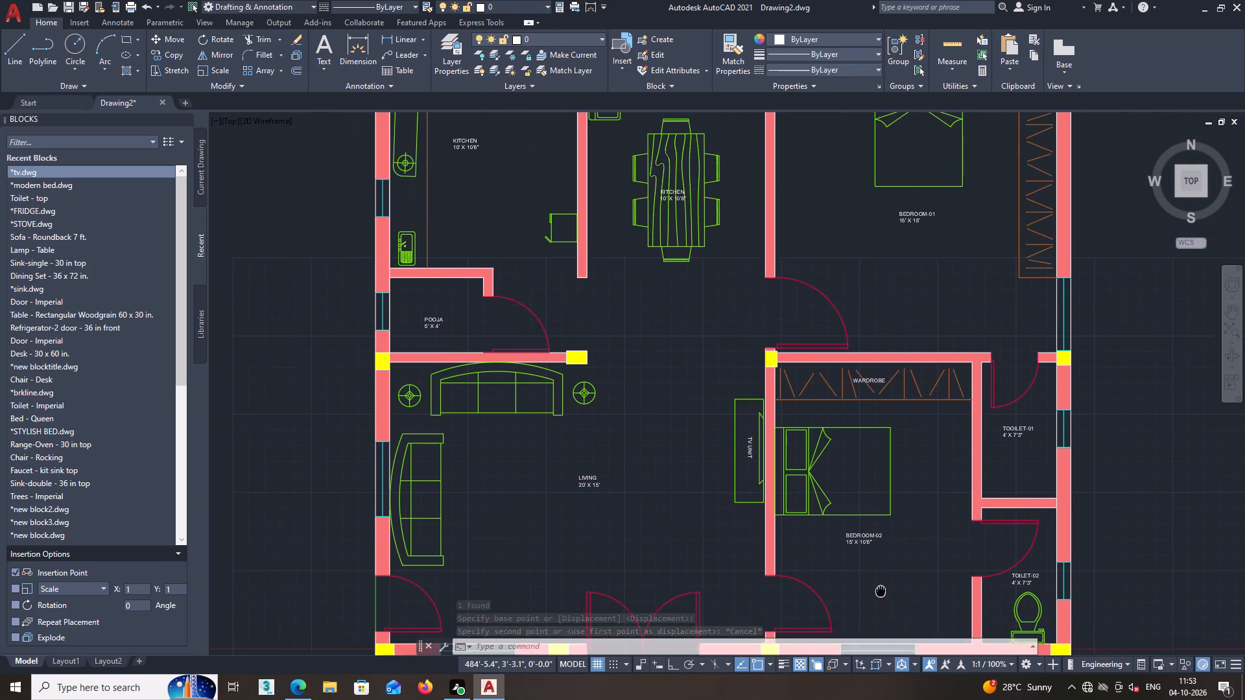
middle_click_drag(879, 607, 878, 614)
middle_click_drag(738, 273, 734, 453)
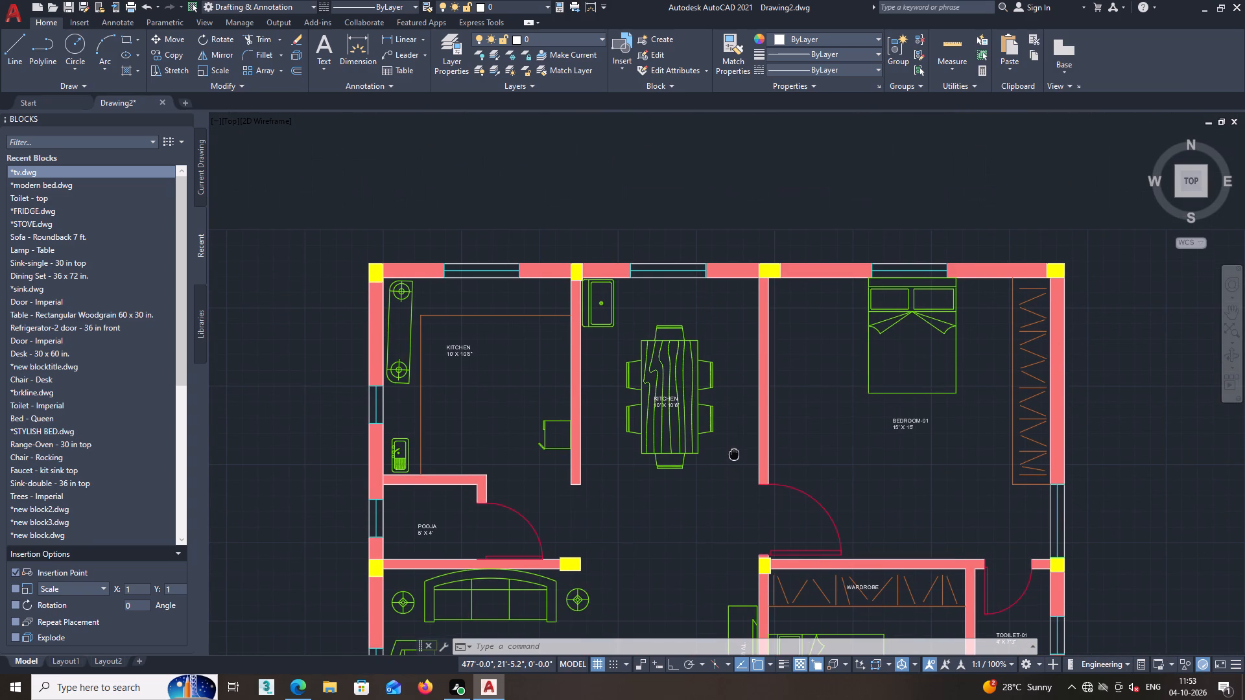
middle_click_drag(734, 453, 726, 441)
scroll(671, 405, "up", 4)
left_click(611, 295)
right_click(616, 294)
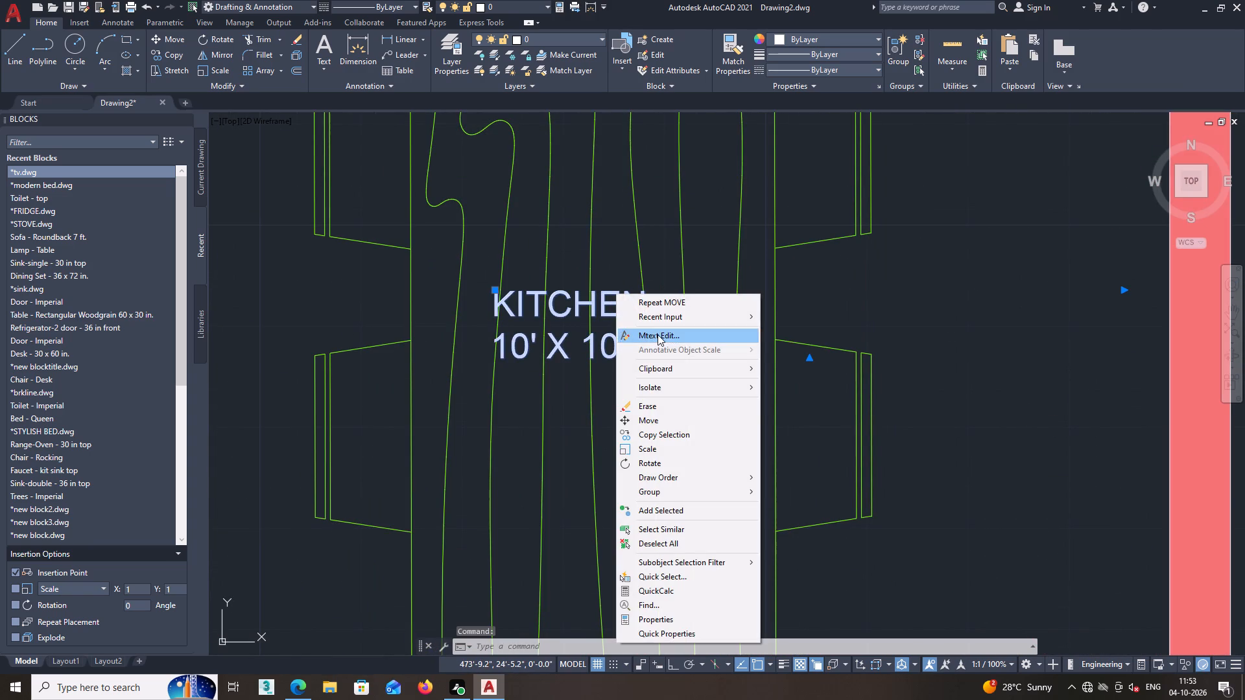
left_click(658, 334)
left_click(651, 314)
key("BackSpace")
key("BackSpace")
key("BackSpace")
key("BackSpace")
key("BackSpace")
key("BackSpace")
key("BackSpace")
key("BackSpace")
key("BackSpace")
key("BackSpace")
key("BackSpace")
key("BackSpace")
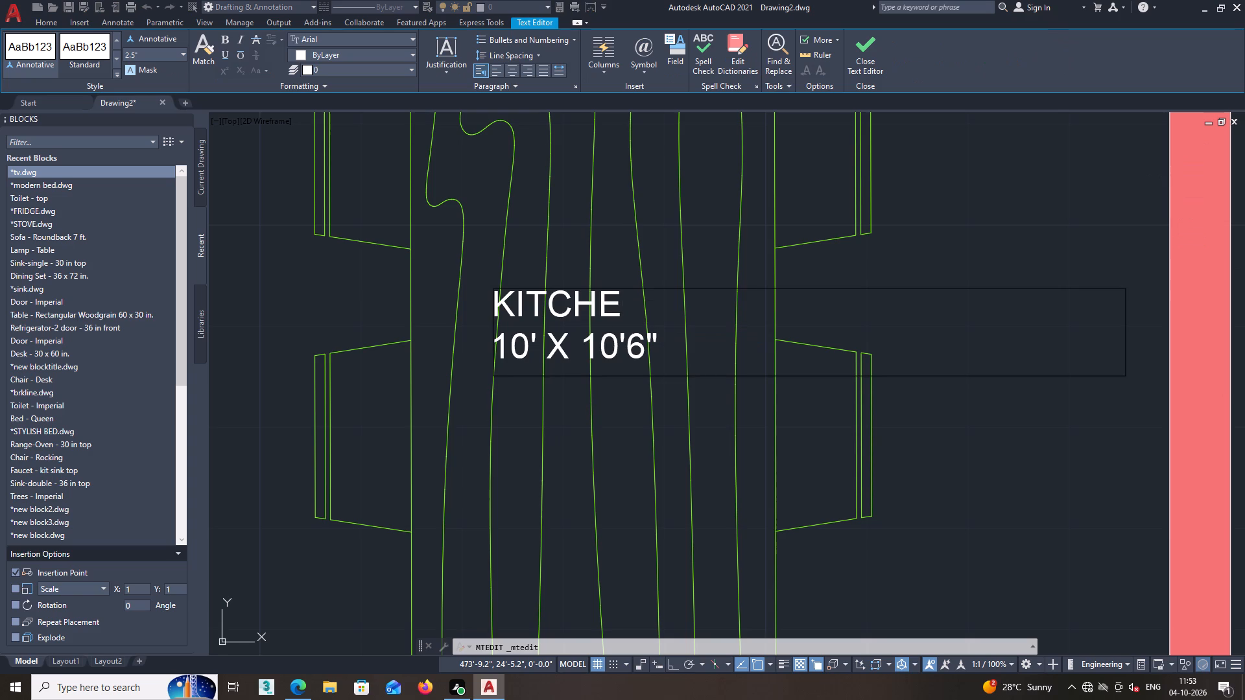
type("DINING")
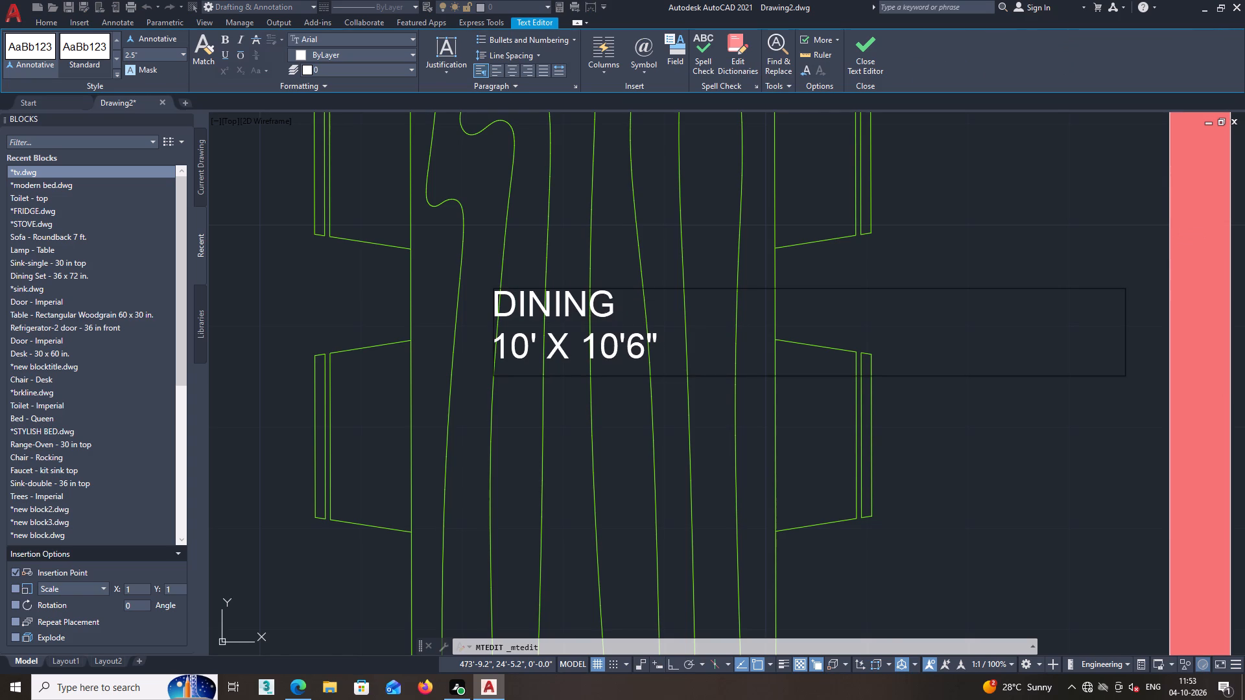
Set the first dimension in the DINING label to 9'6".
scroll(639, 351, "up", 2)
left_click(362, 364)
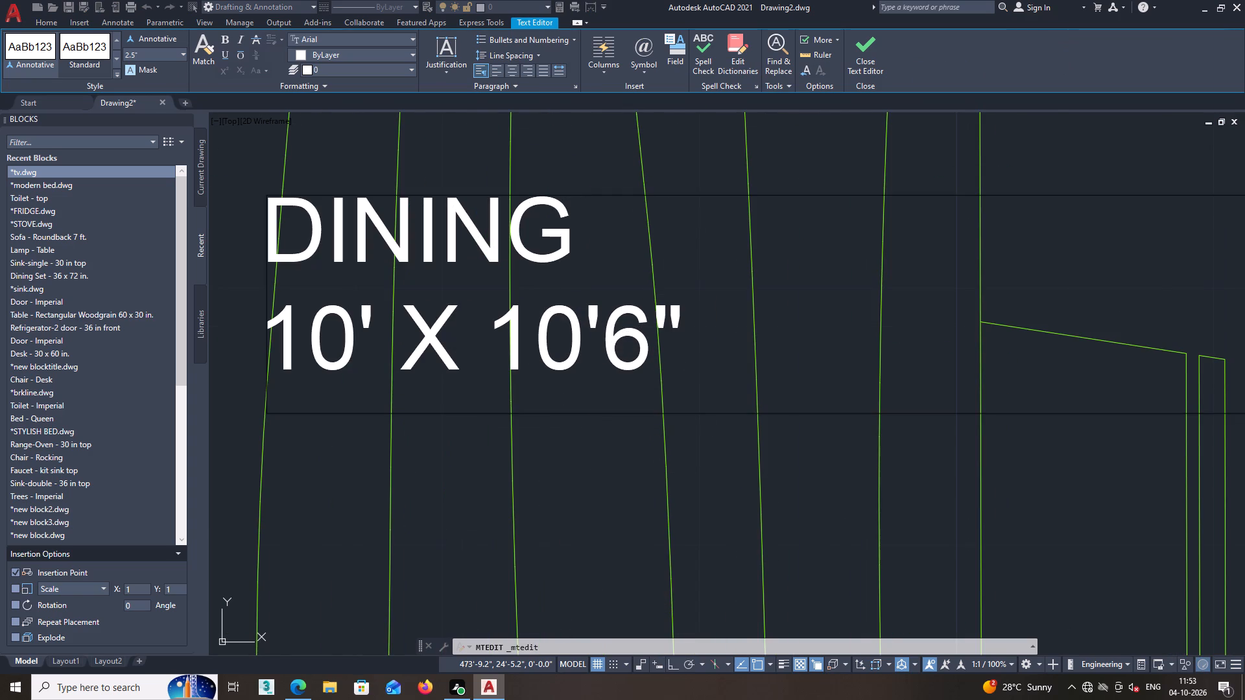
key("BackSpace")
key("BackSpace")
middle_click_drag(389, 364, 410, 362)
key("9")
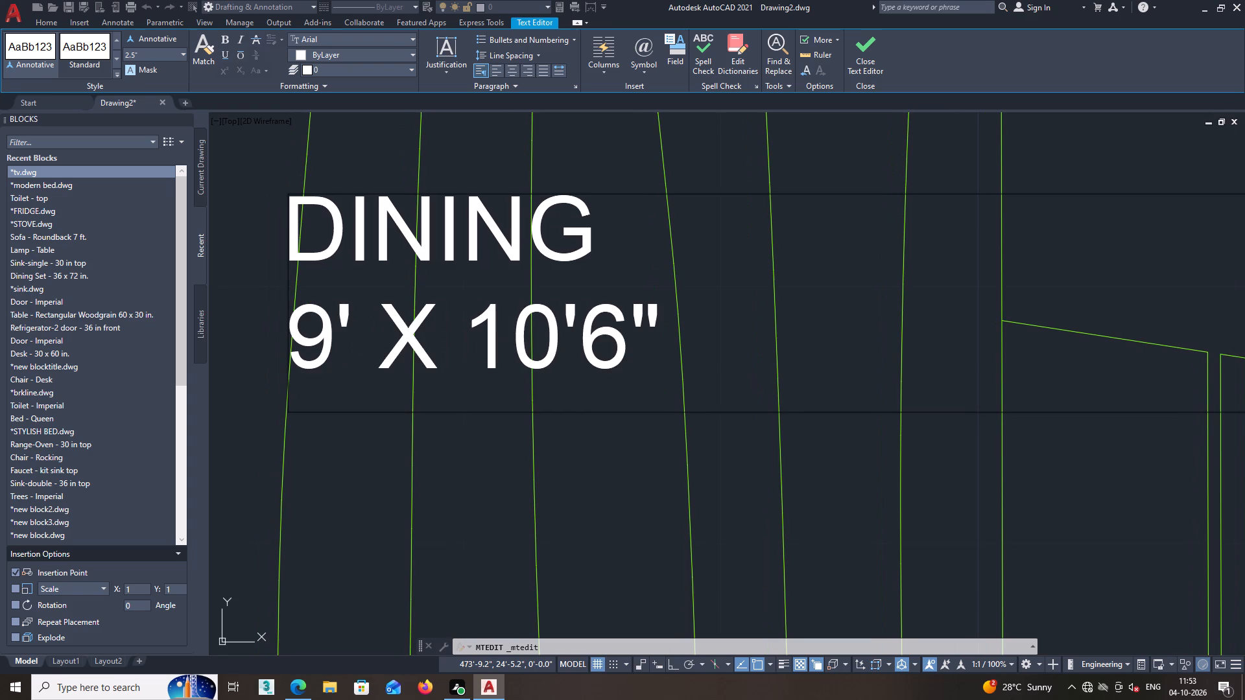
left_click(375, 345)
left_click(361, 349)
type("6\"")
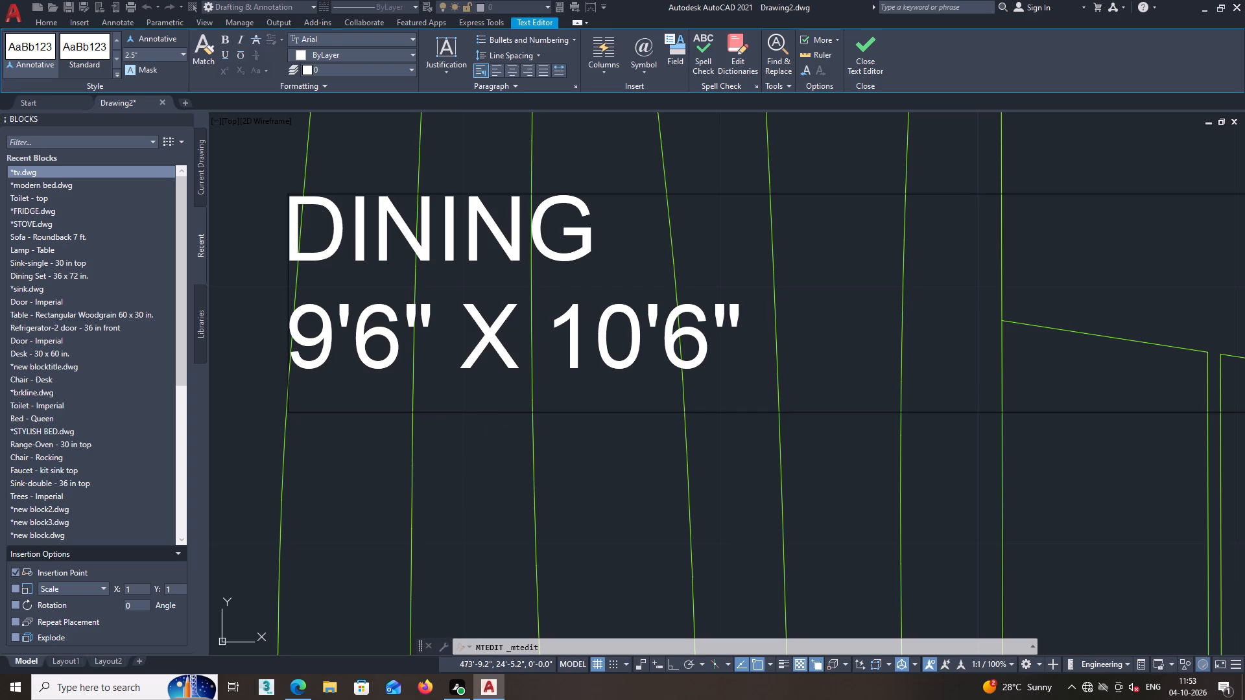
Set the second dimension in the DINING label to 15' and finish editing the text.
scroll(625, 357, "up", 1)
scroll(643, 353, "down", 1)
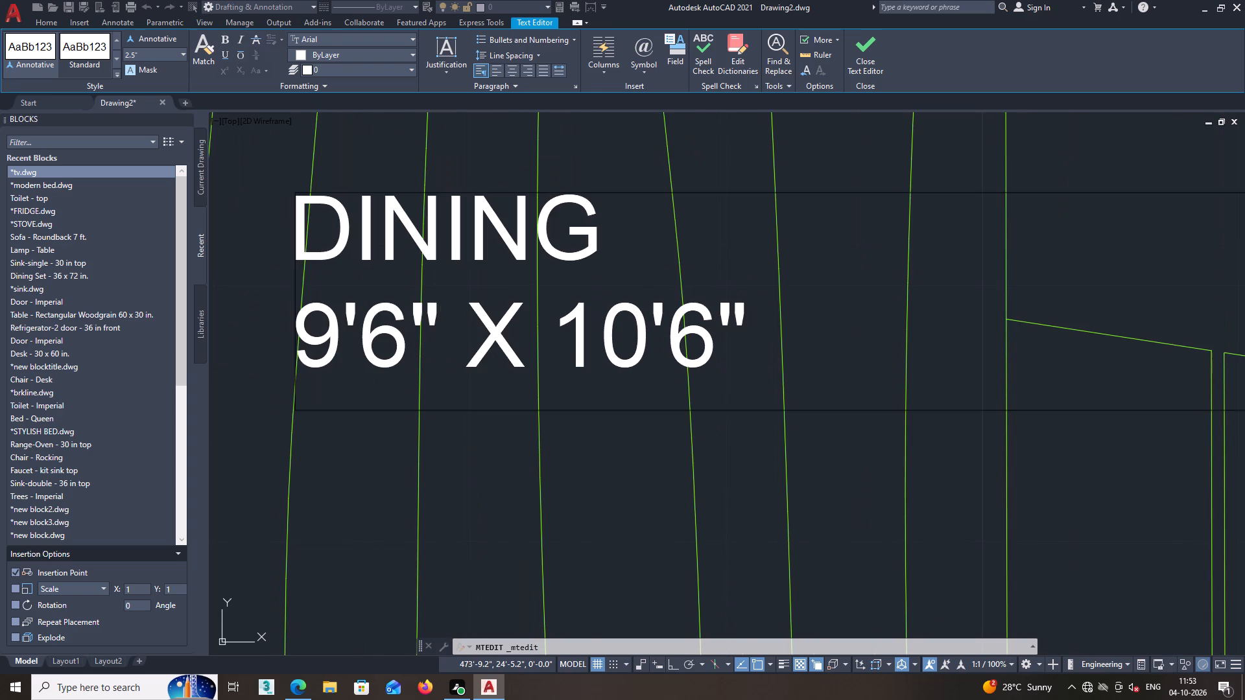
scroll(652, 360, "down", 1)
left_click(650, 362)
key("BackSpace")
key("BackSpace")
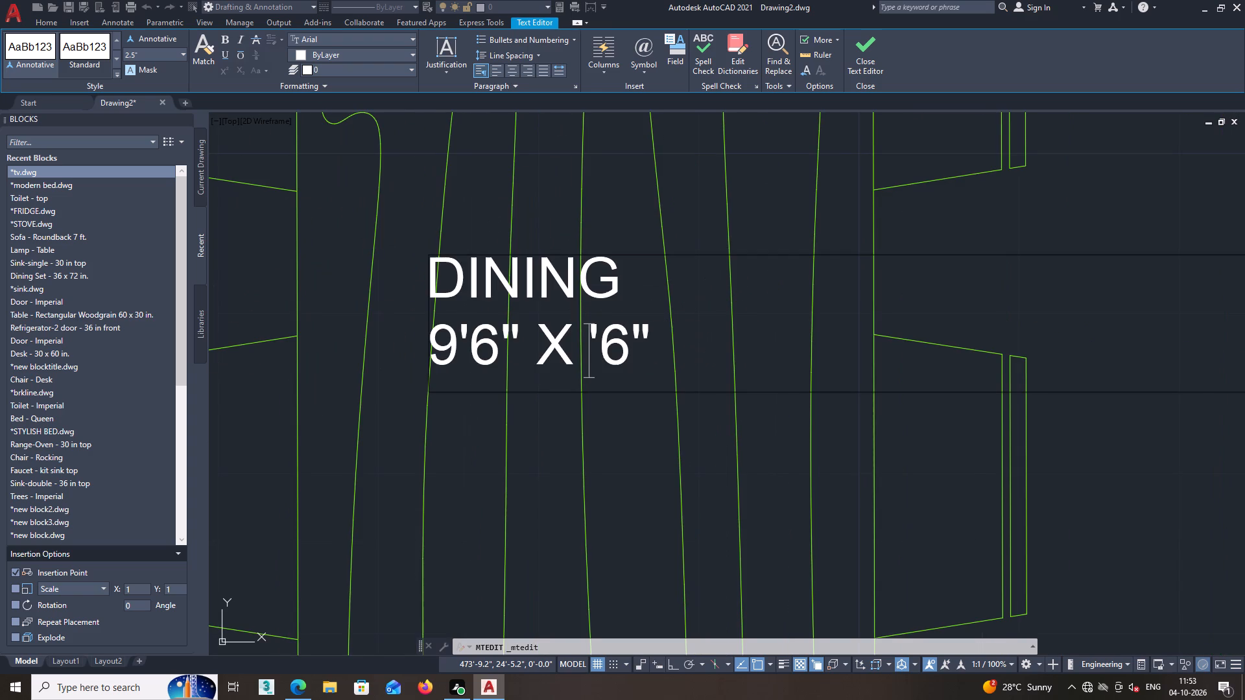
type("15")
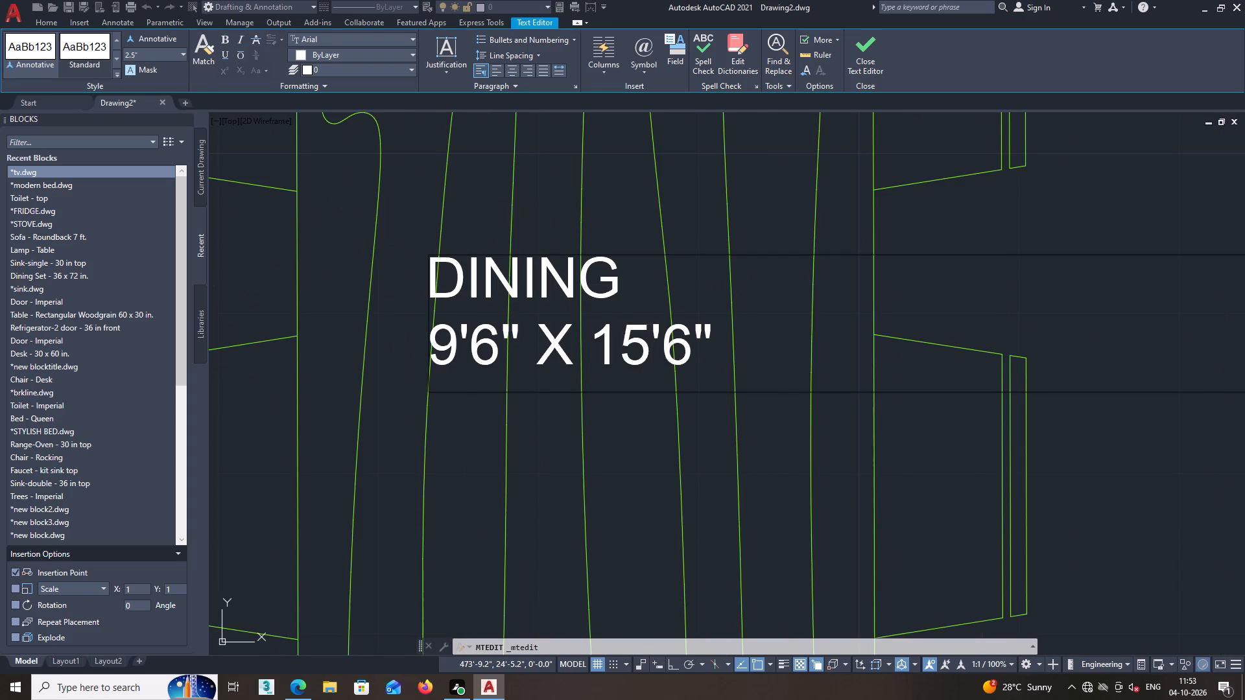
left_click(714, 355)
key("BackSpace")
key("BackSpace")
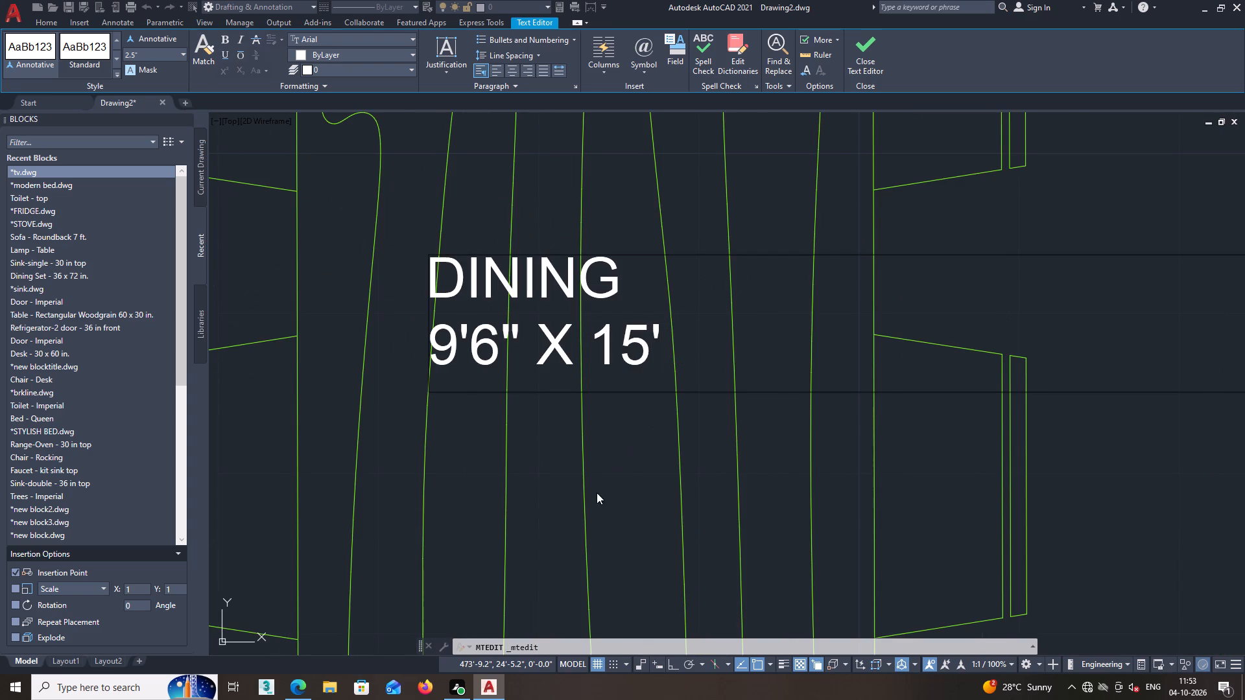
left_click(954, 310)
key("space")
left_click(956, 307)
key("space")
key("BackSpace")
key("BackSpace")
key("Escape")
left_click(767, 279)
key("space")
key("BackSpace")
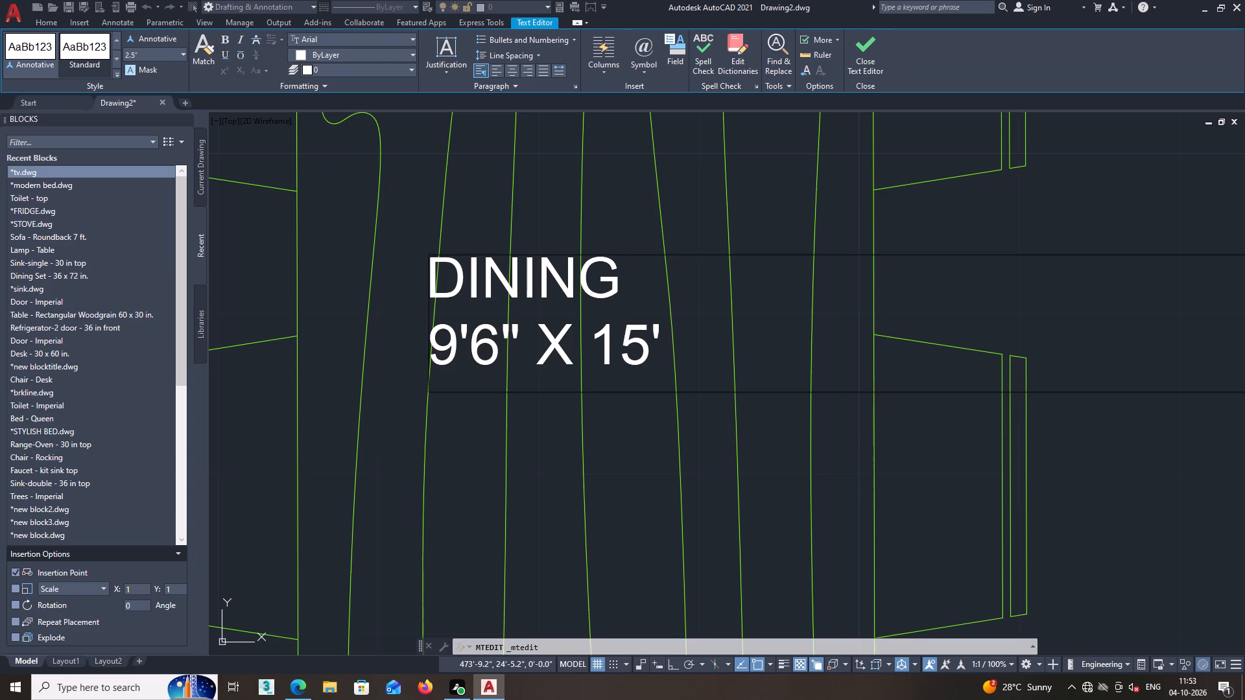
key("Return")
key("ctrl+z")
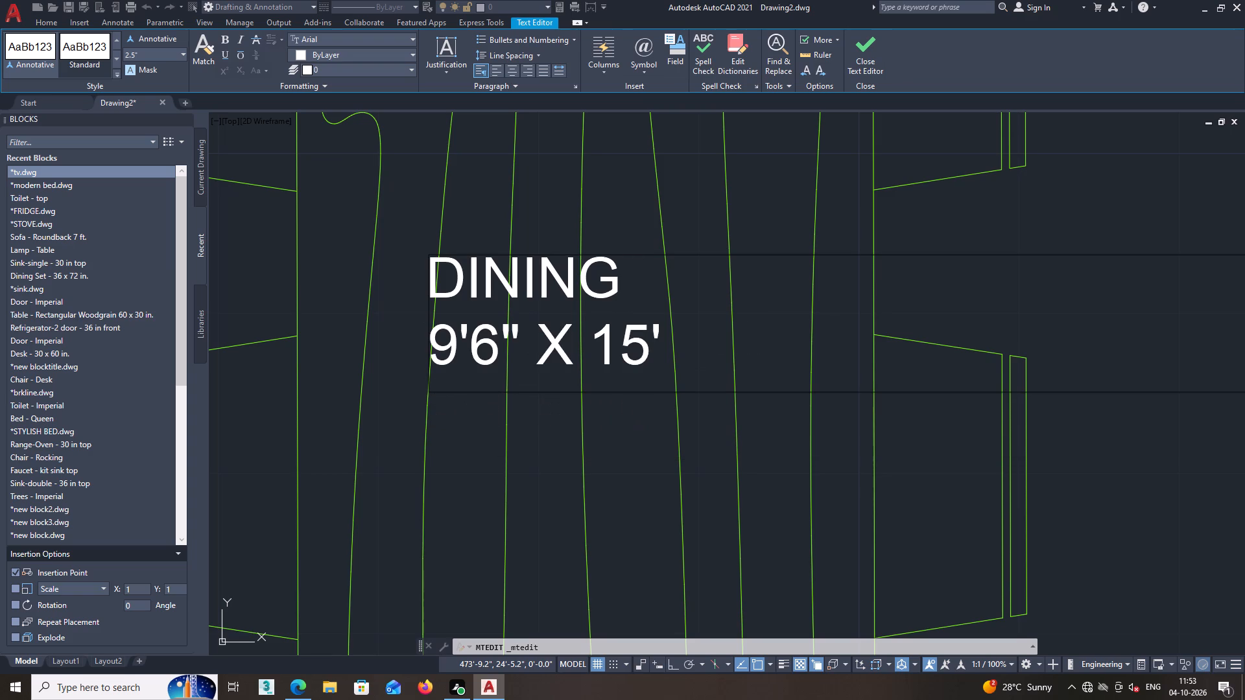
scroll(707, 356, "down", 2)
double_click(711, 356)
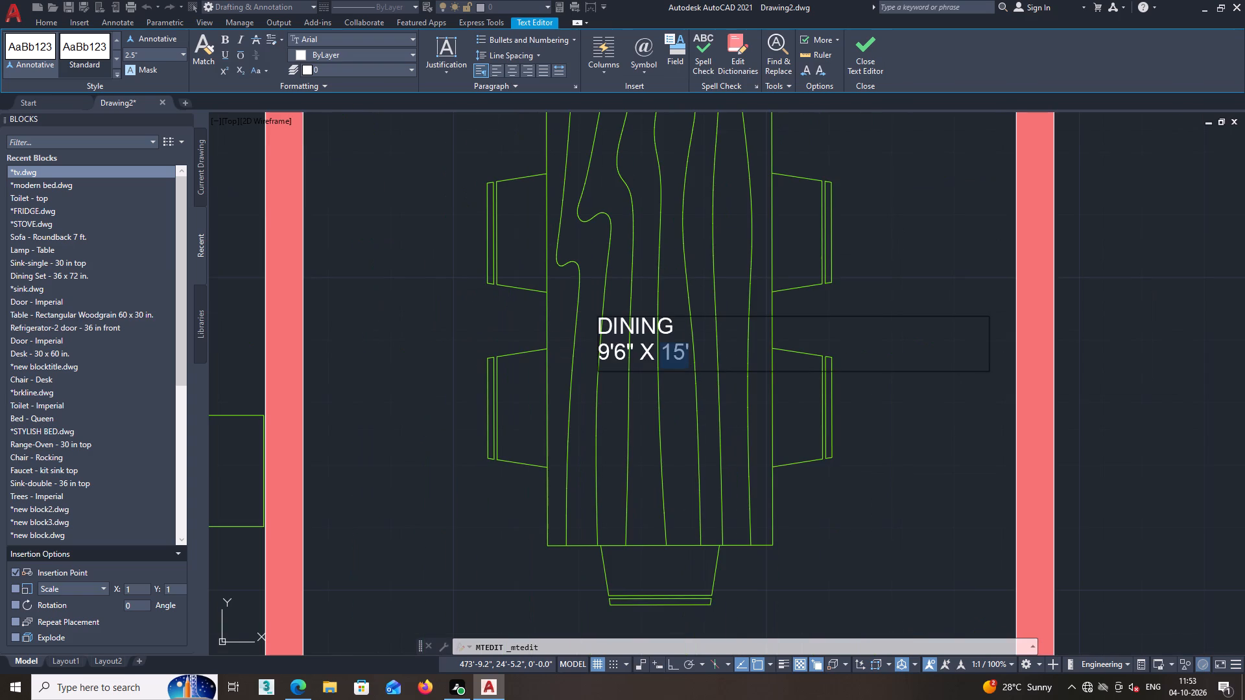
left_click(711, 356)
left_click(881, 287)
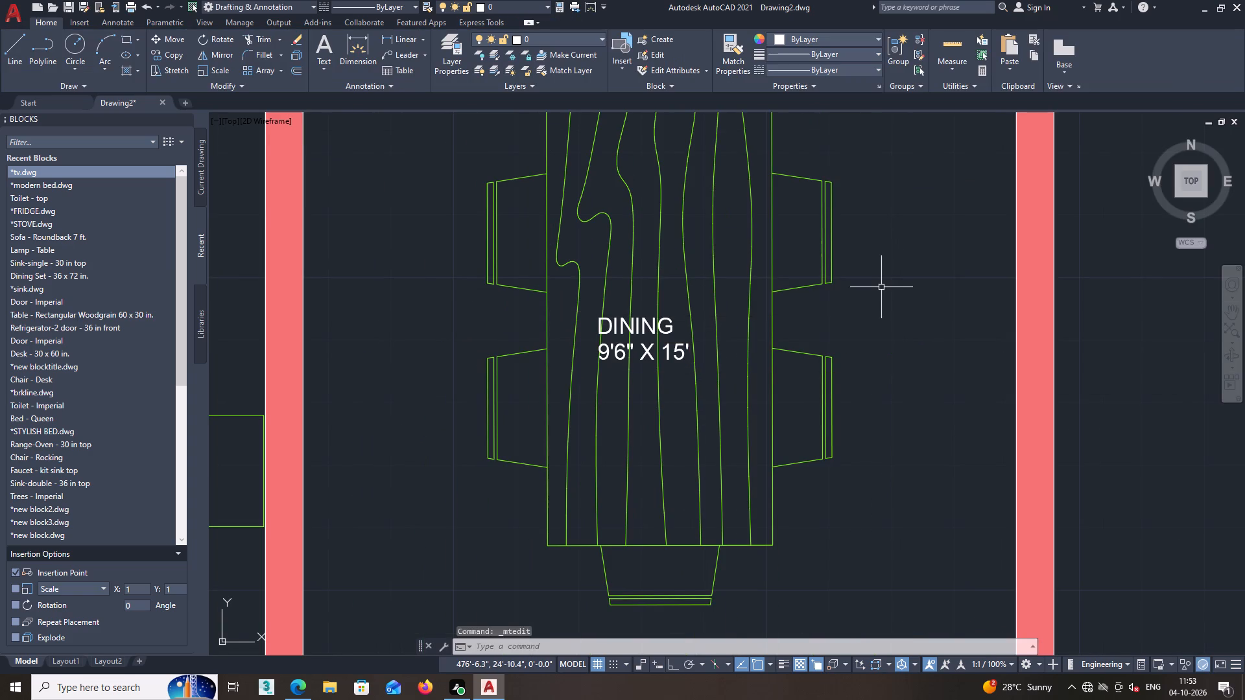
Examine the DINING label and the other room labels across the whole floor plan.
middle_click_drag(734, 355, 769, 355)
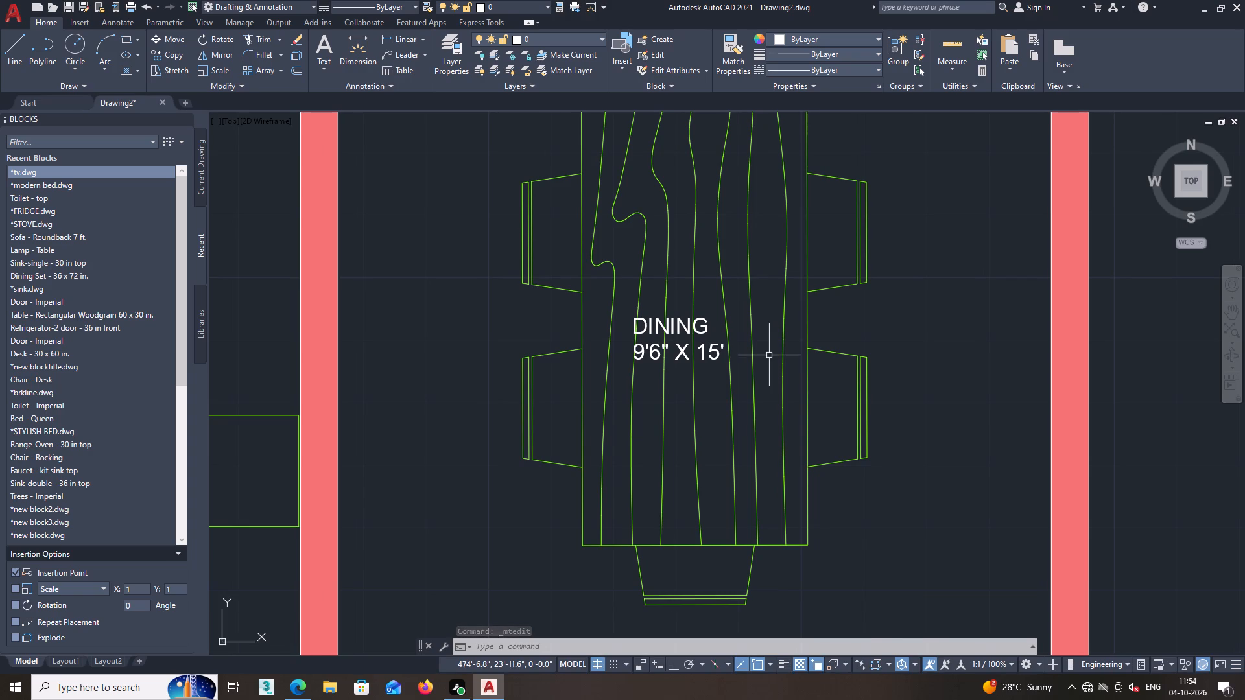
middle_click_drag(790, 373, 817, 463)
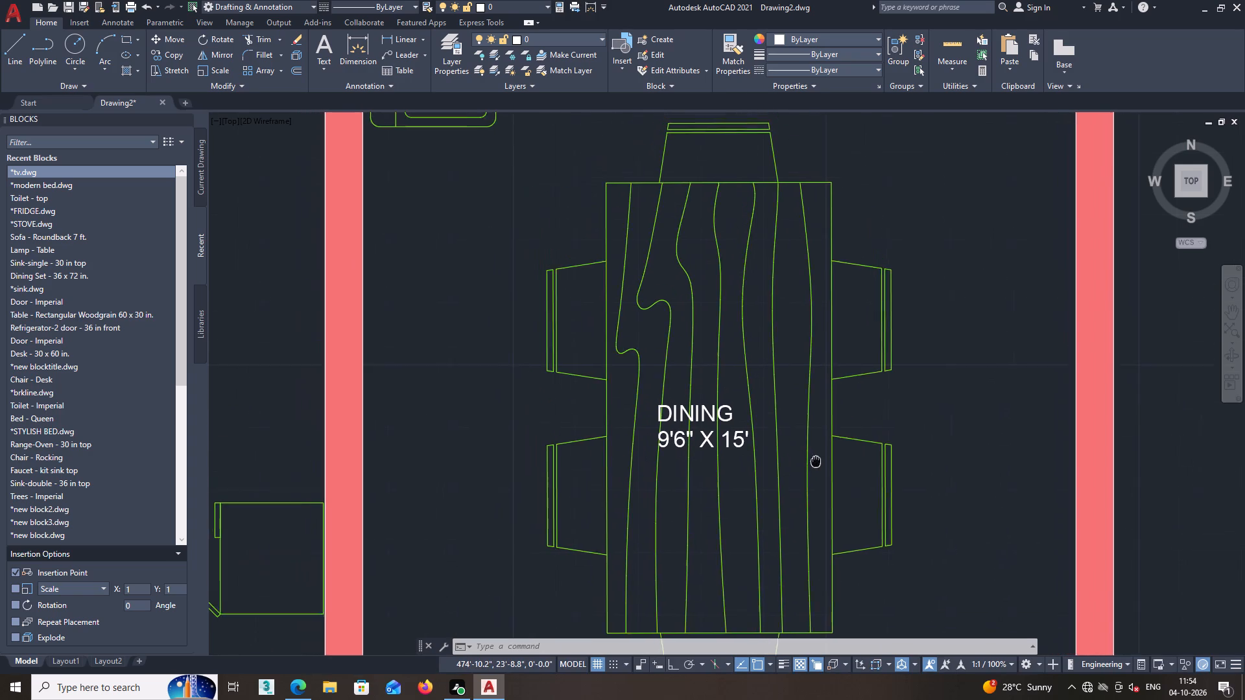
middle_click_drag(817, 463, 836, 497)
scroll(748, 466, "up", 1)
middle_click_drag(748, 466, 741, 433)
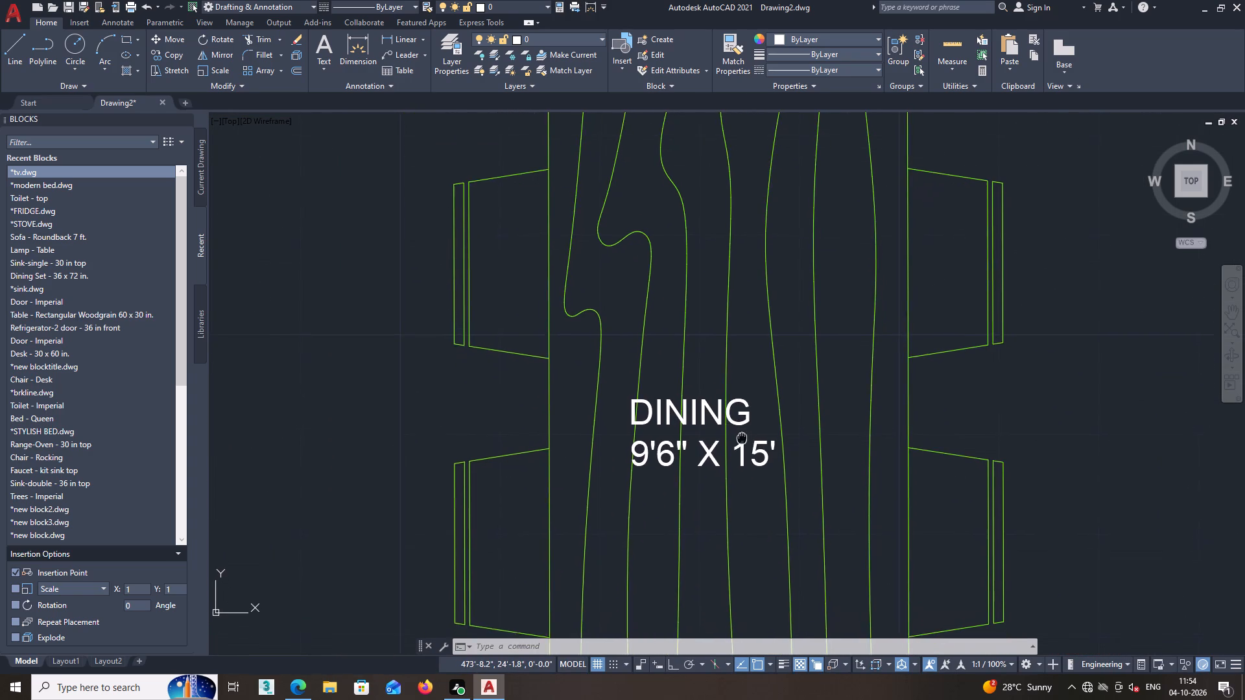
middle_click_drag(741, 433, 738, 423)
scroll(738, 423, "down", 3)
middle_click_drag(750, 408, 756, 448)
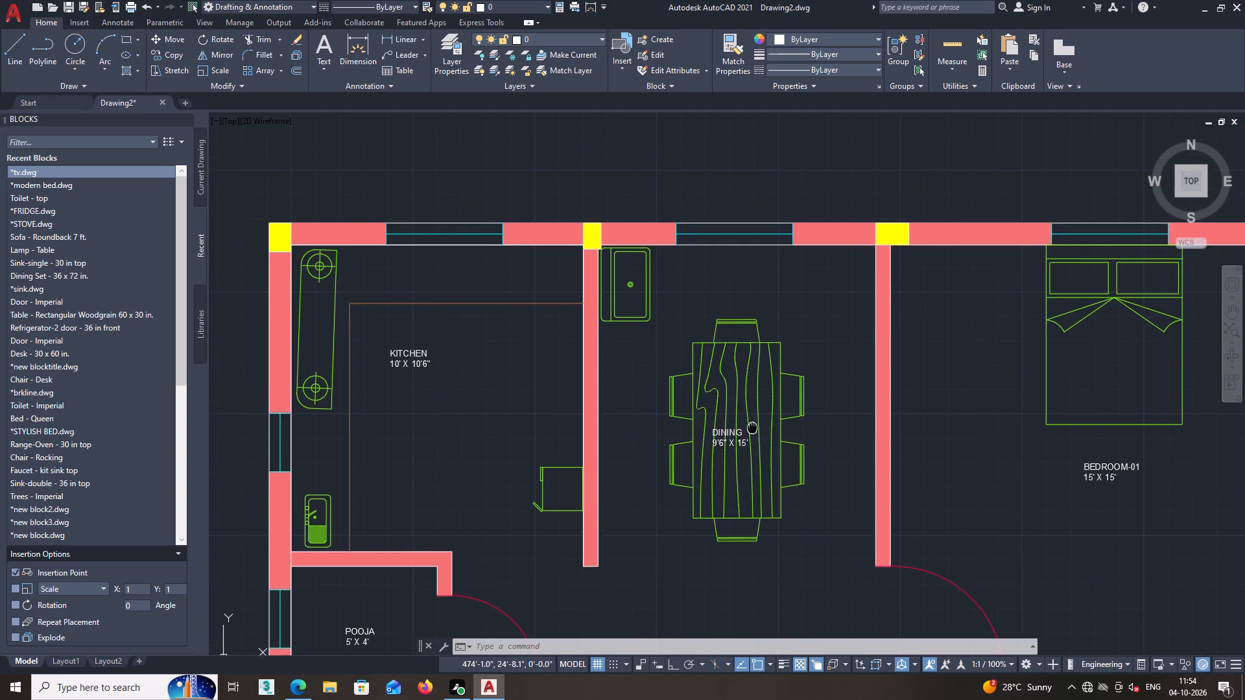
middle_click_drag(756, 448, 773, 513)
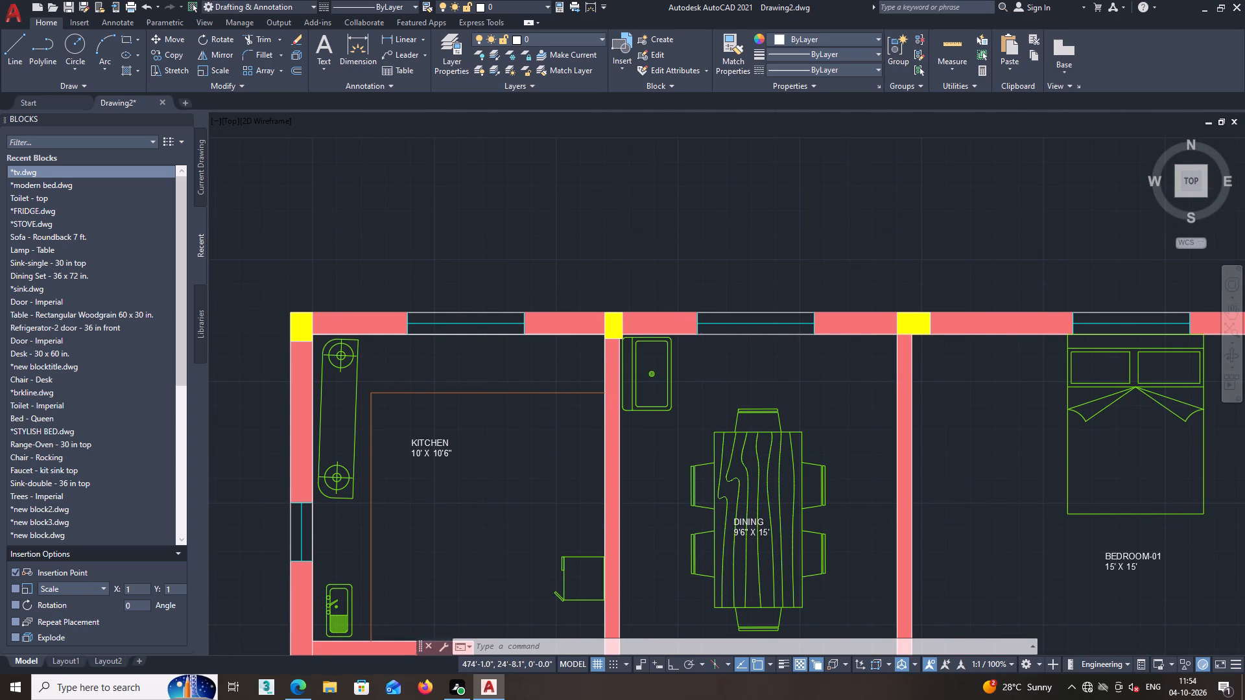
middle_click_drag(773, 513, 783, 559)
middle_click_drag(781, 544, 838, 441)
scroll(828, 471, "down", 1)
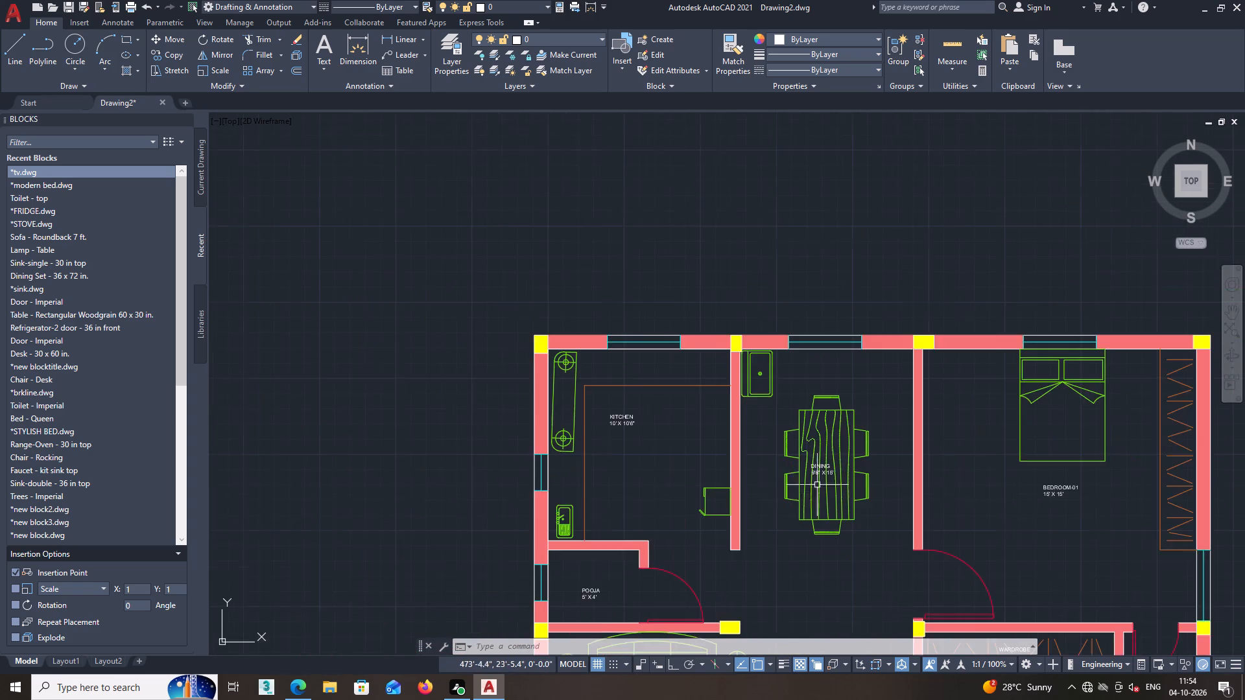
middle_click_drag(772, 498, 700, 285)
scroll(709, 355, "down", 2)
middle_click_drag(728, 438, 704, 393)
scroll(689, 399, "up", 1)
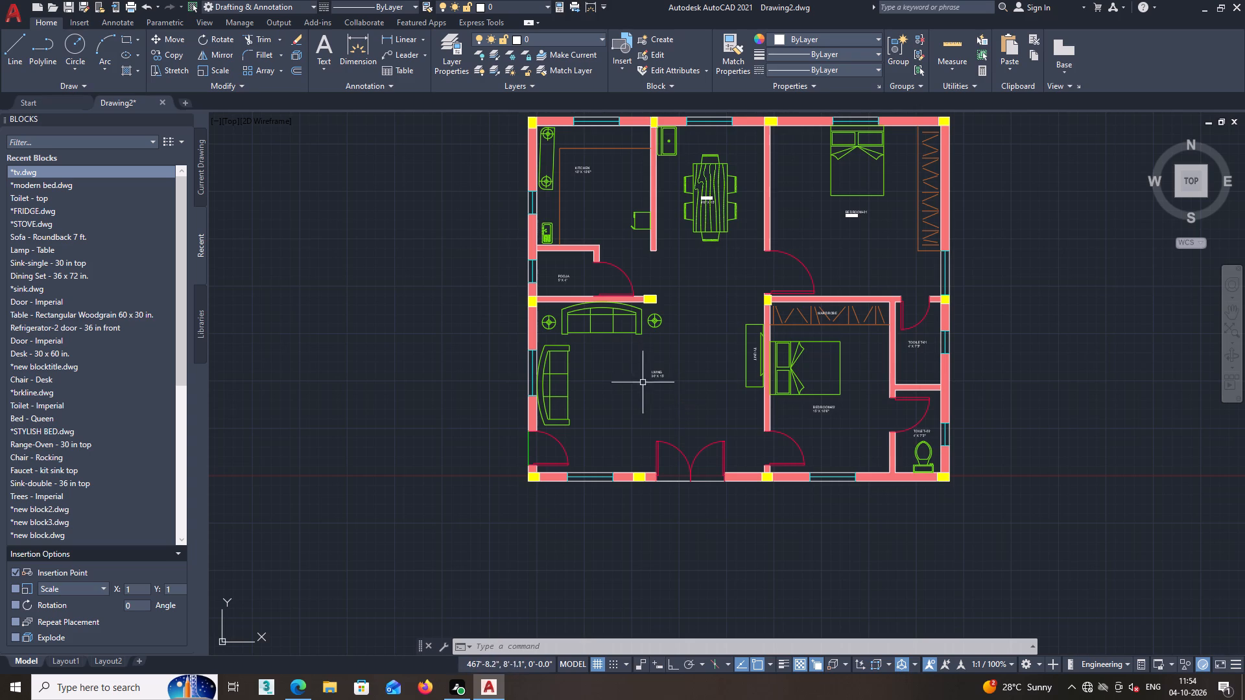
Change the colour of the POOJA room label to Magenta.
middle_click_drag(635, 349, 639, 443)
scroll(574, 365, "up", 4)
middle_click_drag(586, 388, 604, 382)
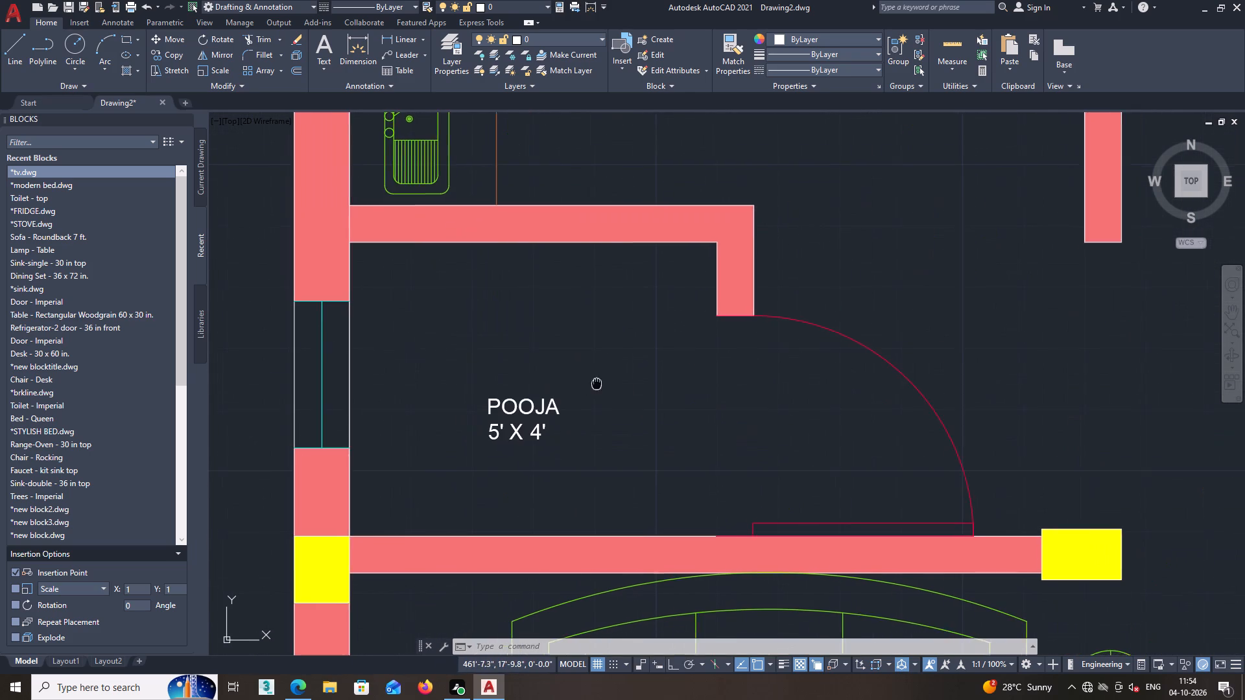
middle_click_drag(604, 382, 664, 371)
left_click(613, 395)
left_click(777, 37)
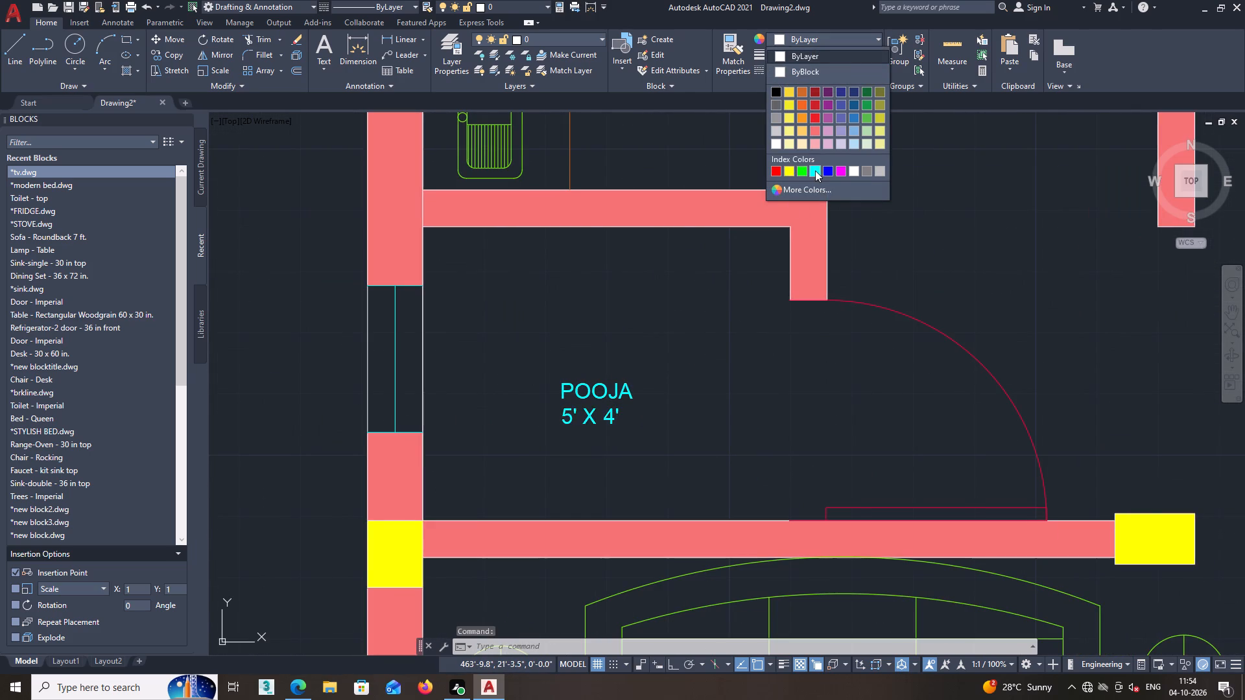
left_click(839, 170)
key("space")
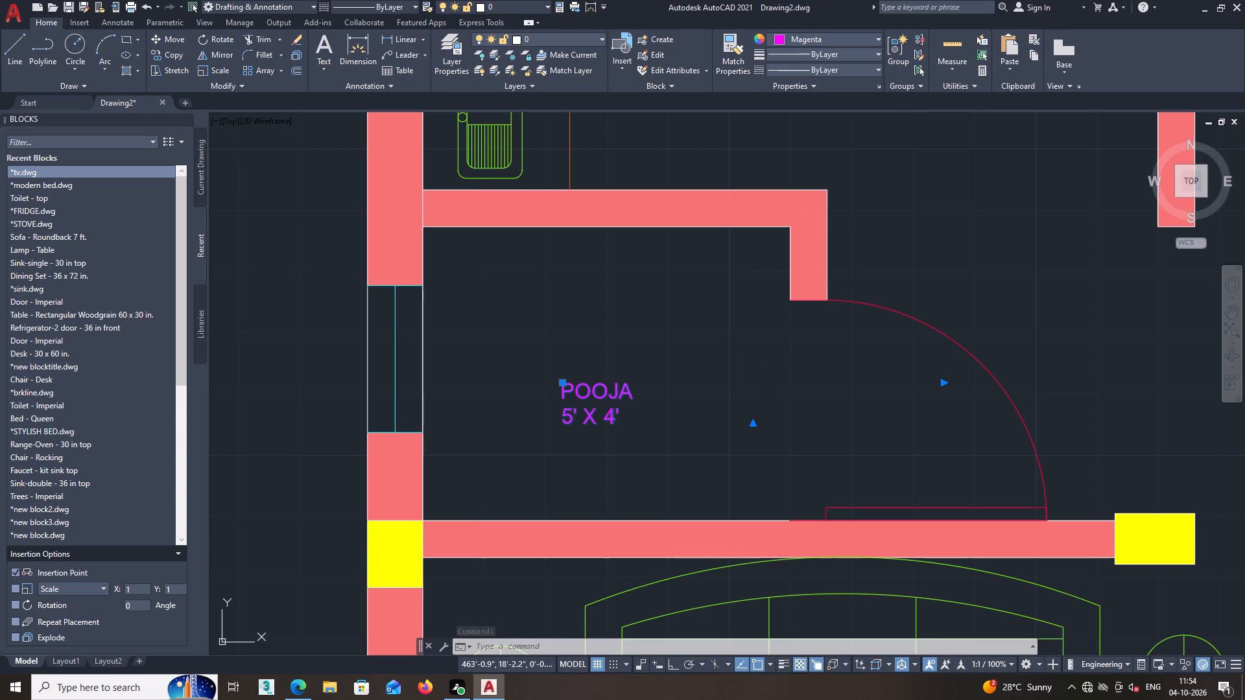
left_click(674, 332)
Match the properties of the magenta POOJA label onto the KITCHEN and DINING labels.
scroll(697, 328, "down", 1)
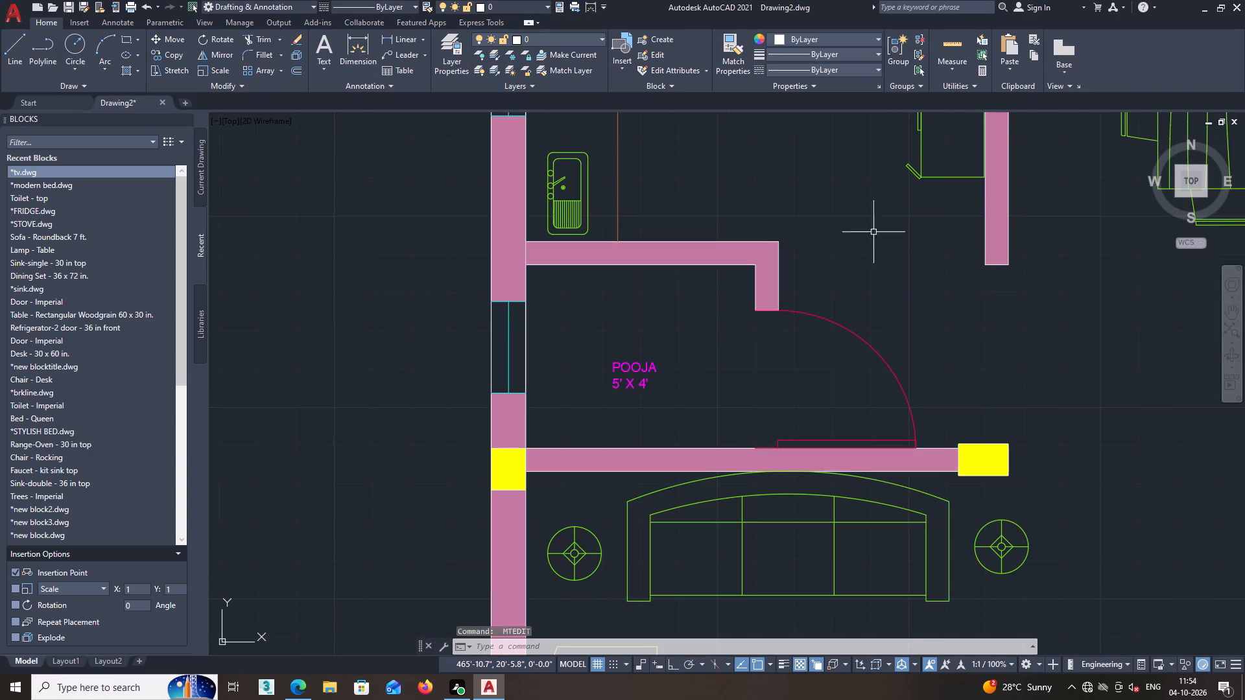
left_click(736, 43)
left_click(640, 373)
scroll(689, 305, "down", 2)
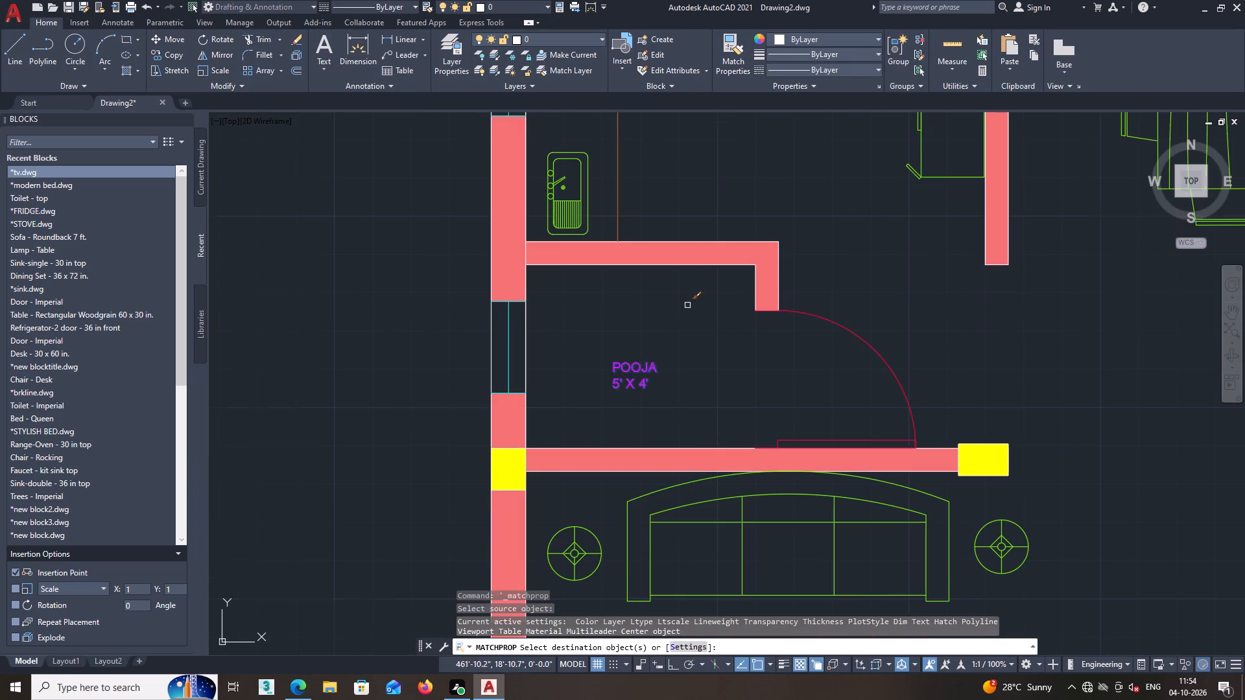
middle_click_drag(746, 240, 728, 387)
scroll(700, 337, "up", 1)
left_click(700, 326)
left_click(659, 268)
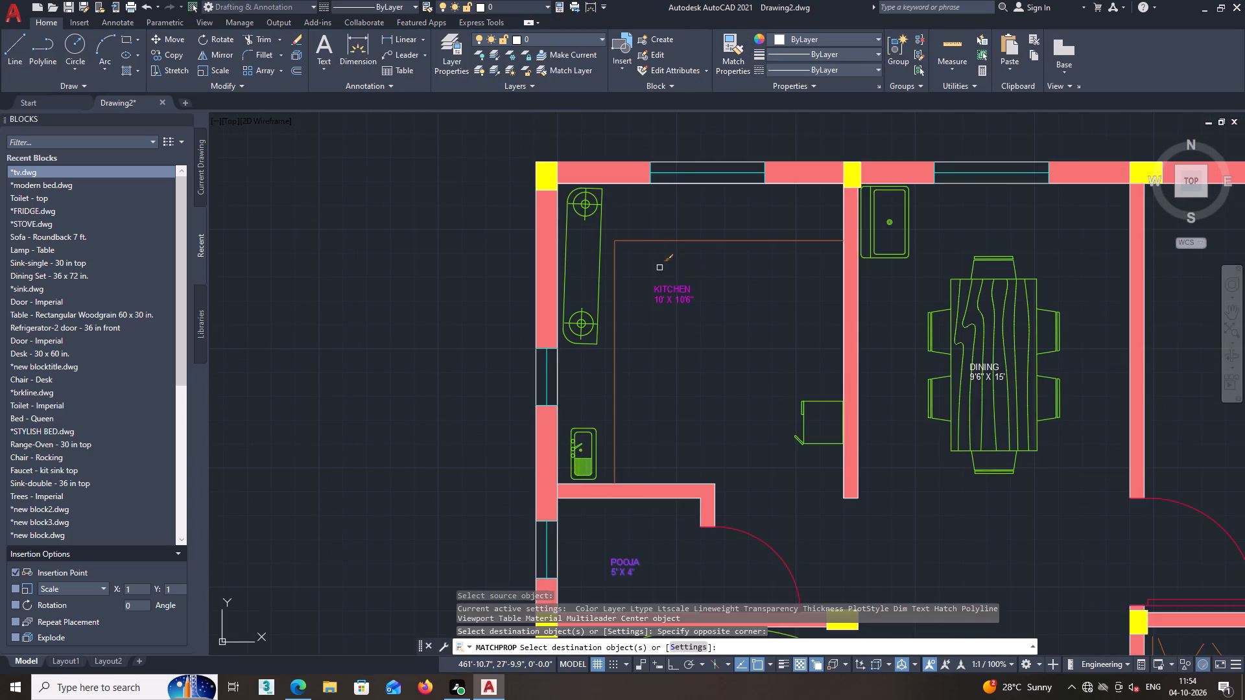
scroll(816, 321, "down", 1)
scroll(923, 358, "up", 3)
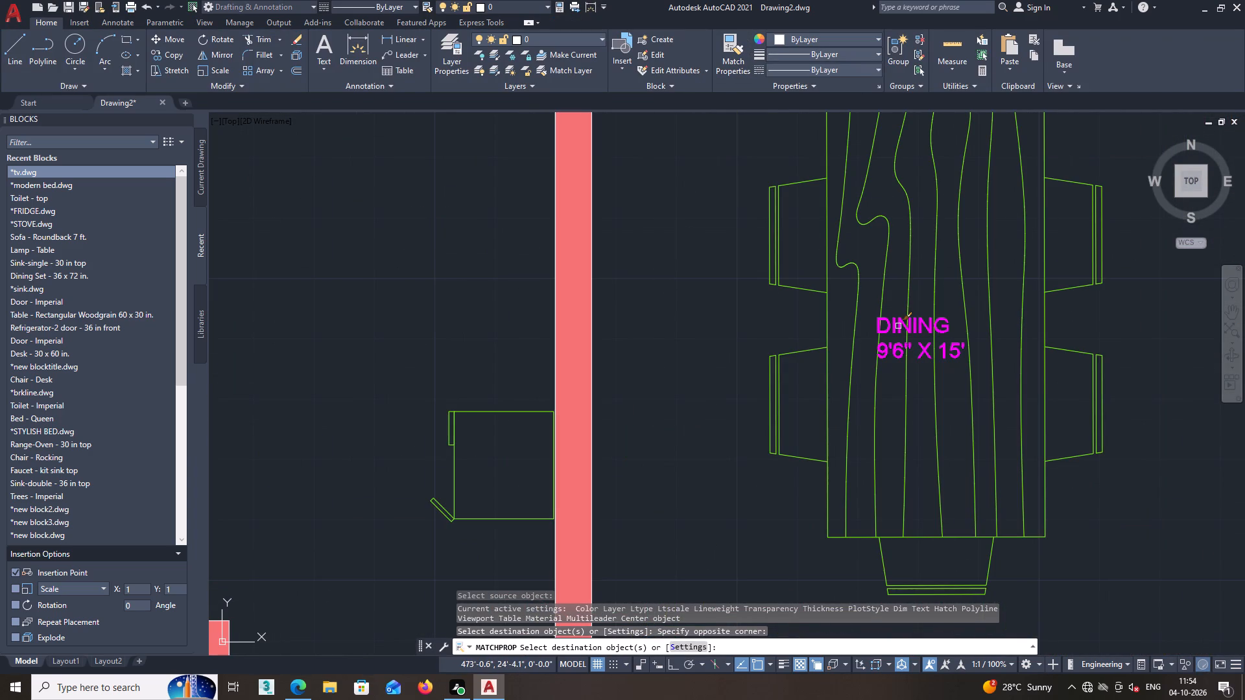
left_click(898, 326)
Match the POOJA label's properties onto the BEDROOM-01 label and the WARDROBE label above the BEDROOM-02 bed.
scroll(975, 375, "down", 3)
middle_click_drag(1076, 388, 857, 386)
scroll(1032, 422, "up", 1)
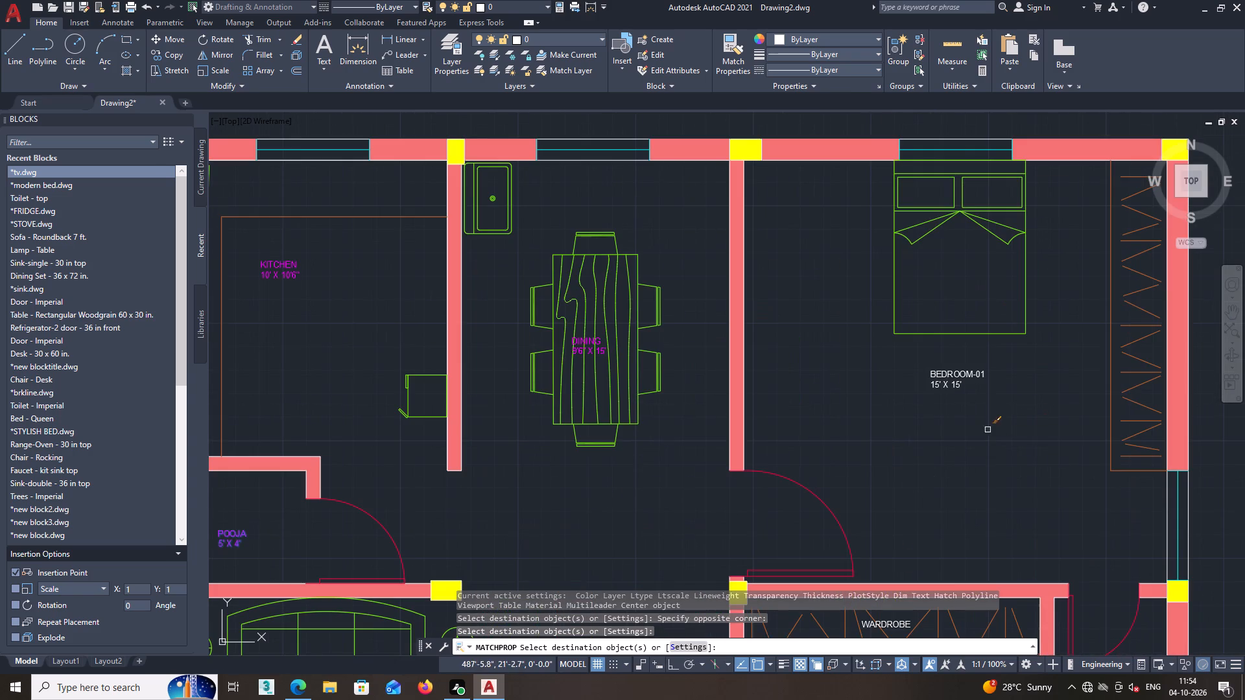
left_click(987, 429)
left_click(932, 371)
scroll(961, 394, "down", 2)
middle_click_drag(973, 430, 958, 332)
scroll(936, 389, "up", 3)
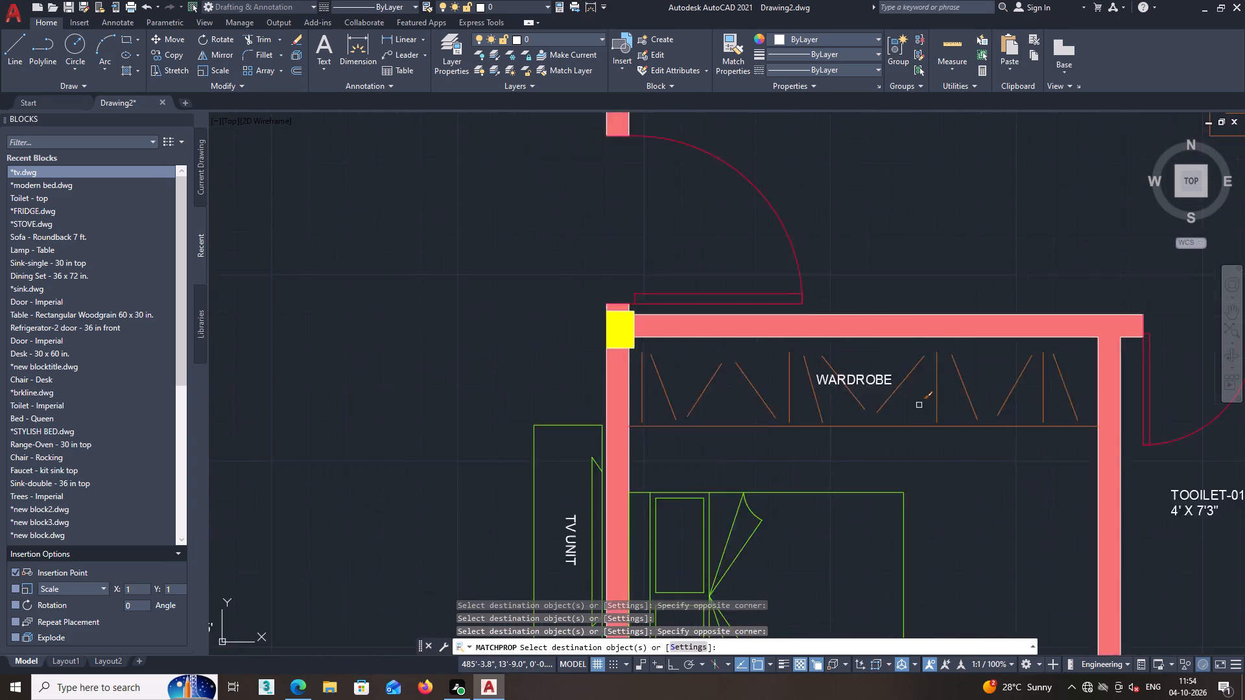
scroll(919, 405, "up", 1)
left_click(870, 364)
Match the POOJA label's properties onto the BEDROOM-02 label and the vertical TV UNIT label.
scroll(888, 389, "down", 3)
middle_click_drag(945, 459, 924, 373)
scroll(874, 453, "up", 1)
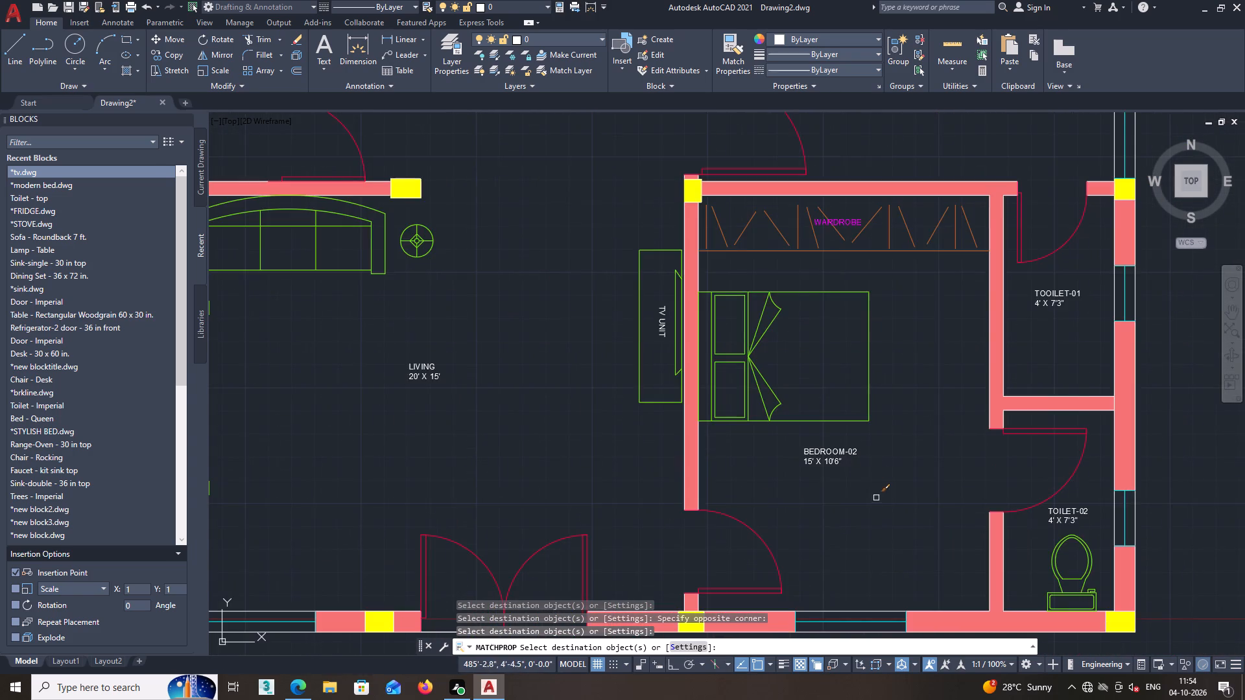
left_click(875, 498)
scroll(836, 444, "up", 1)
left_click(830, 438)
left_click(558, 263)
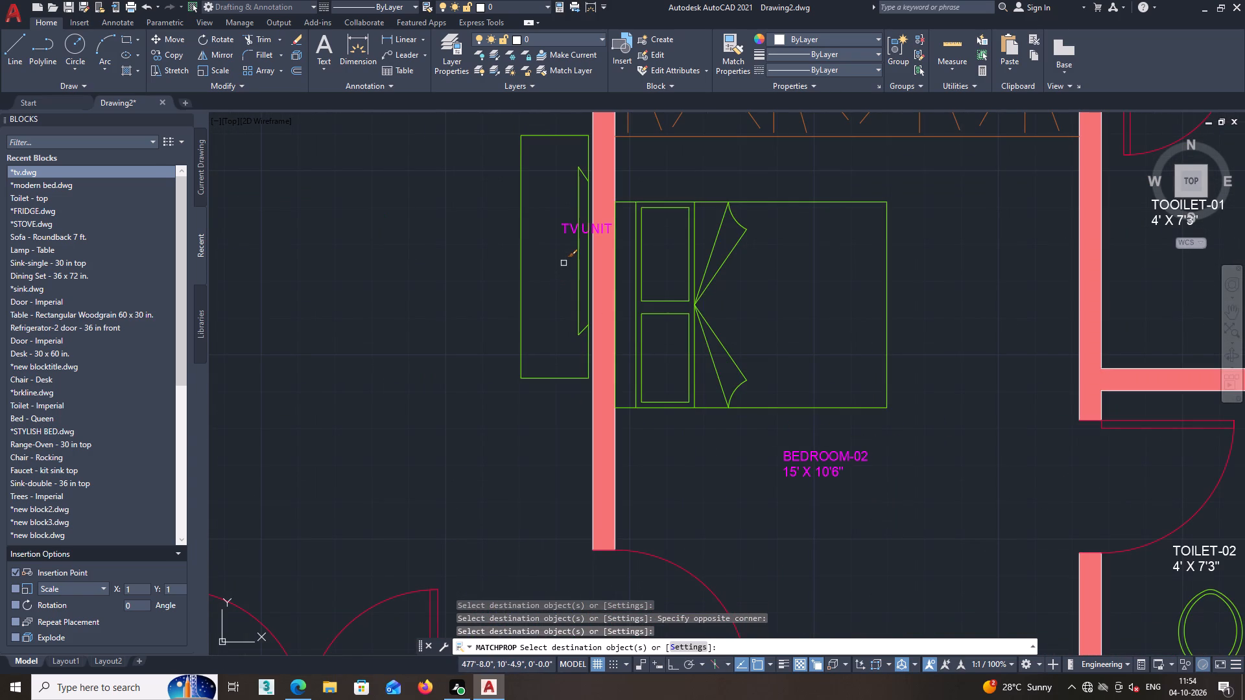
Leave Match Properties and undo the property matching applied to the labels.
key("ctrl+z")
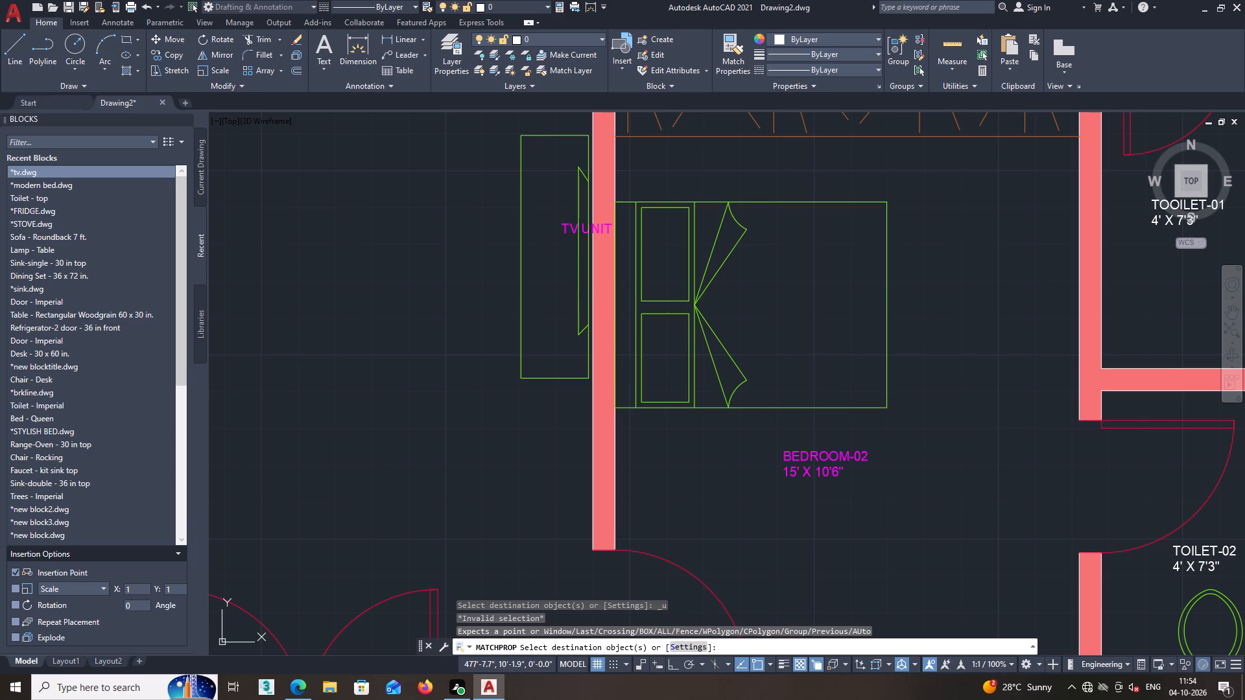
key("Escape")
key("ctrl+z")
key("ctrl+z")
Match the magenta POOJA label's properties onto the LIVING room label.
scroll(656, 310, "down", 2)
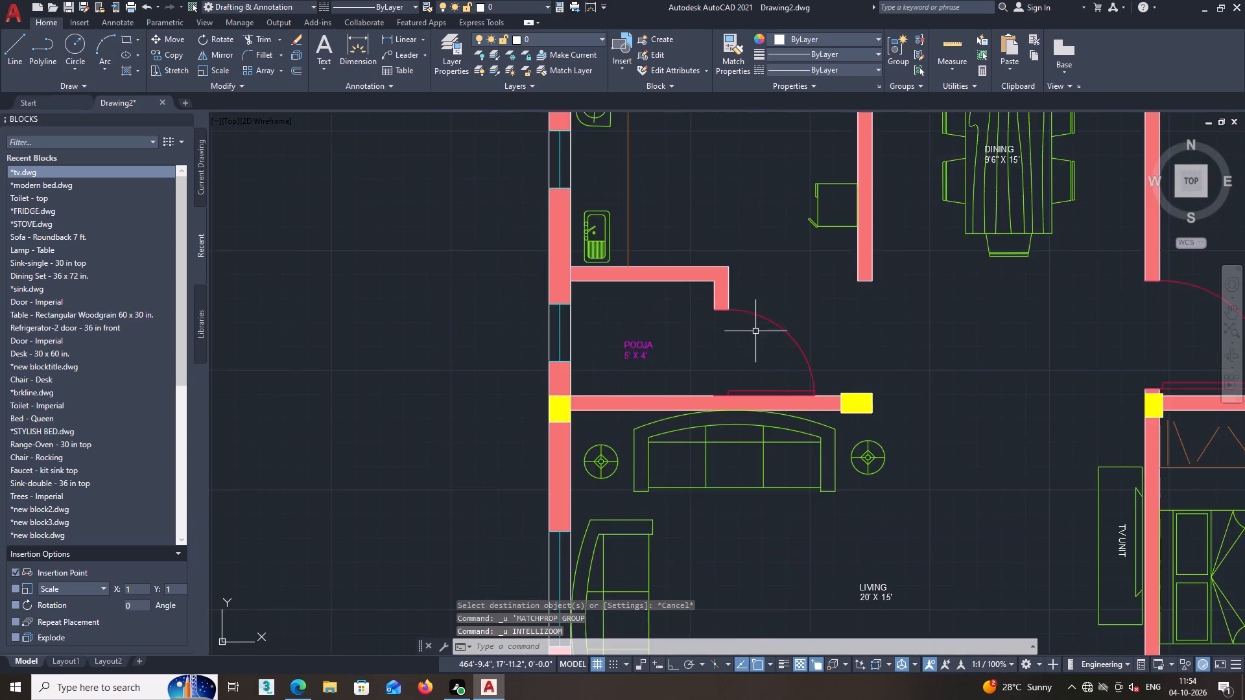
scroll(755, 331, "down", 2)
middle_click_drag(796, 307, 738, 237)
middle_click_drag(922, 396, 860, 301)
middle_click_drag(707, 304, 708, 342)
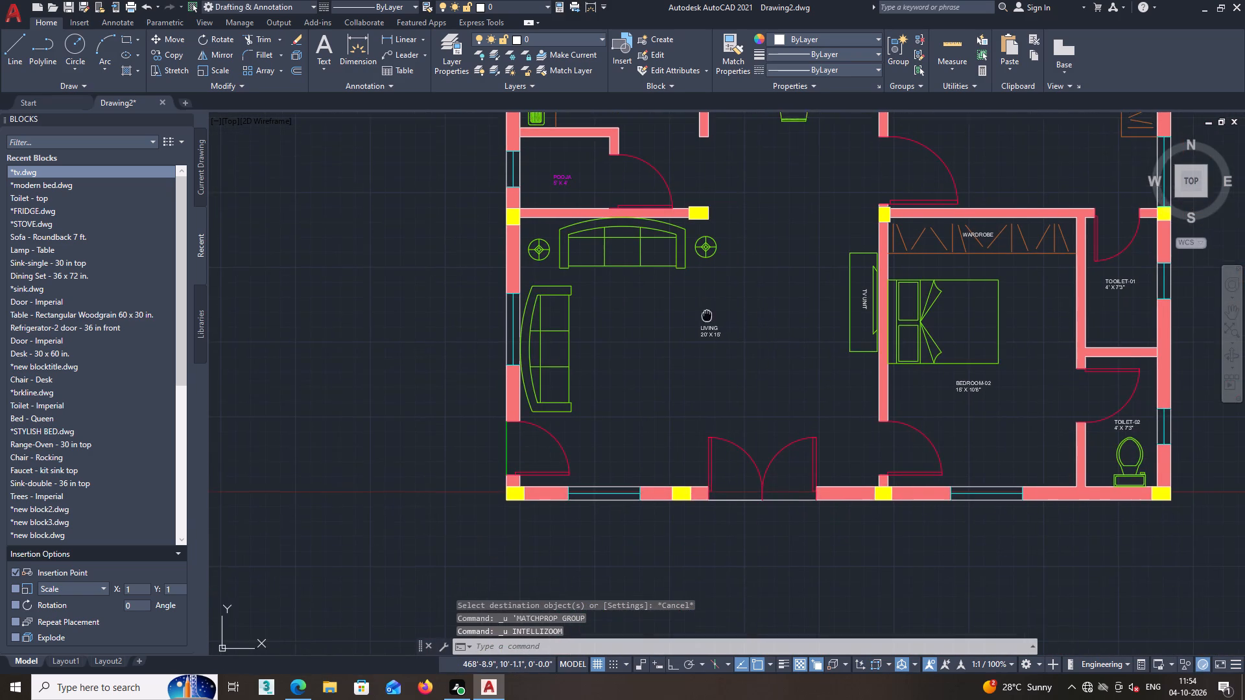
middle_click_drag(708, 342, 720, 416)
scroll(618, 312, "up", 1)
middle_click_drag(618, 311, 639, 375)
left_click(736, 42)
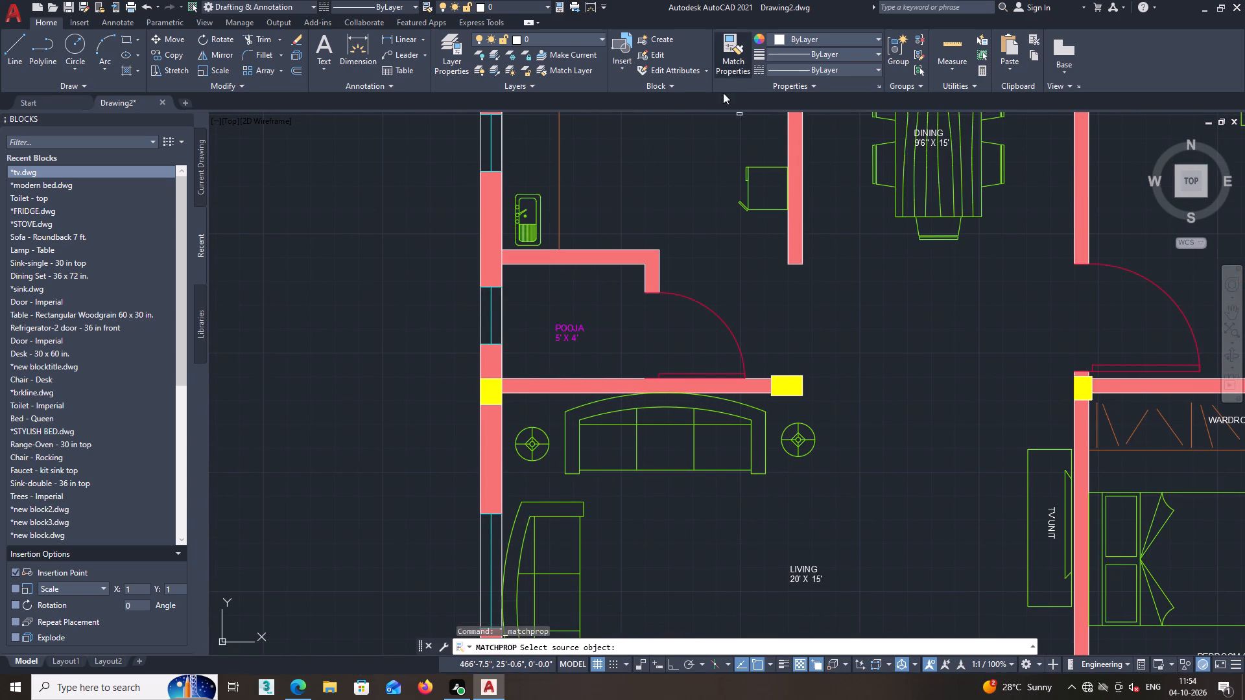
left_click(576, 336)
middle_click_drag(942, 511, 929, 415)
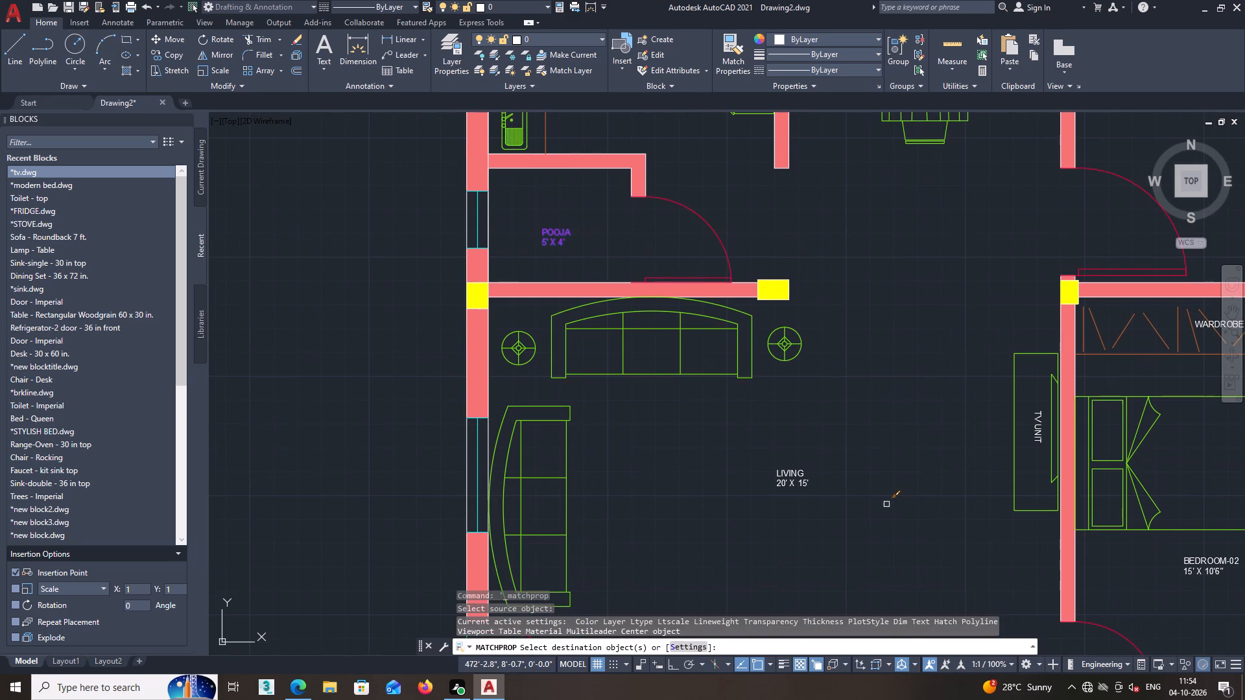
left_click(886, 504)
left_click(766, 445)
Match the POOJA label's properties onto the BEDROOM-02 and WARDROBE labels, leaving out the TV UNIT label.
scroll(816, 439, "down", 2)
scroll(974, 494, "up", 2)
left_click(1009, 522)
left_click(938, 471)
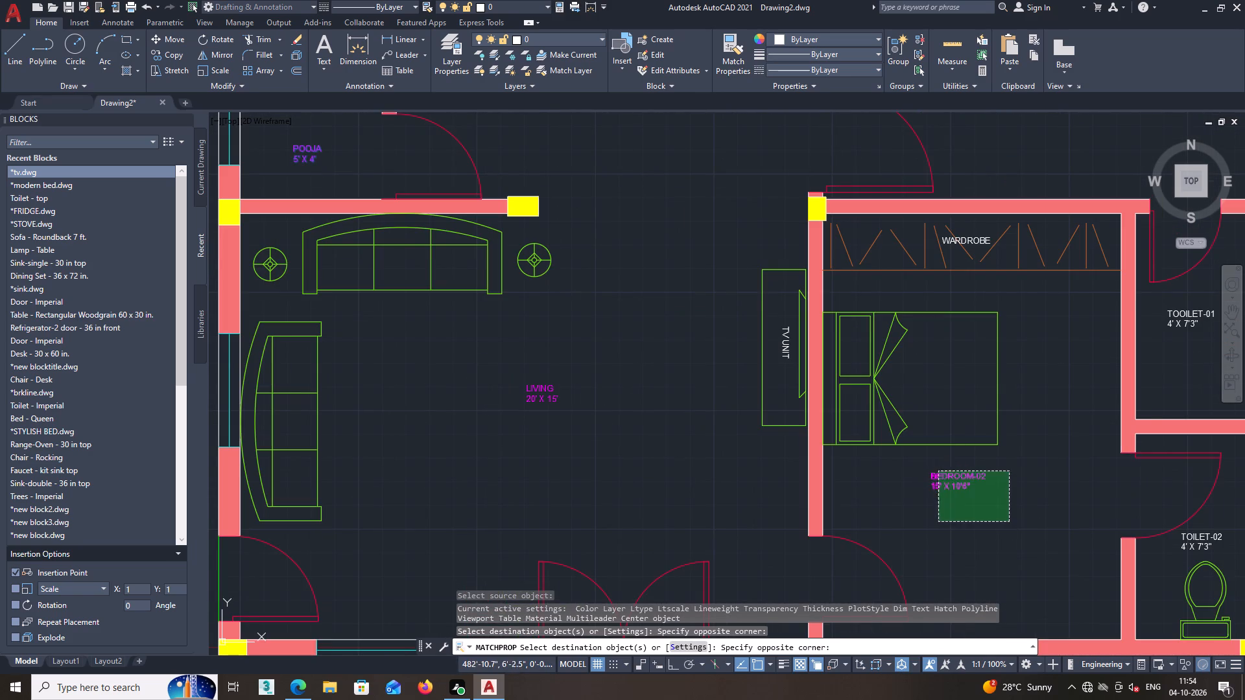
scroll(986, 467, "down", 1)
scroll(943, 308, "up", 3)
left_click(993, 358)
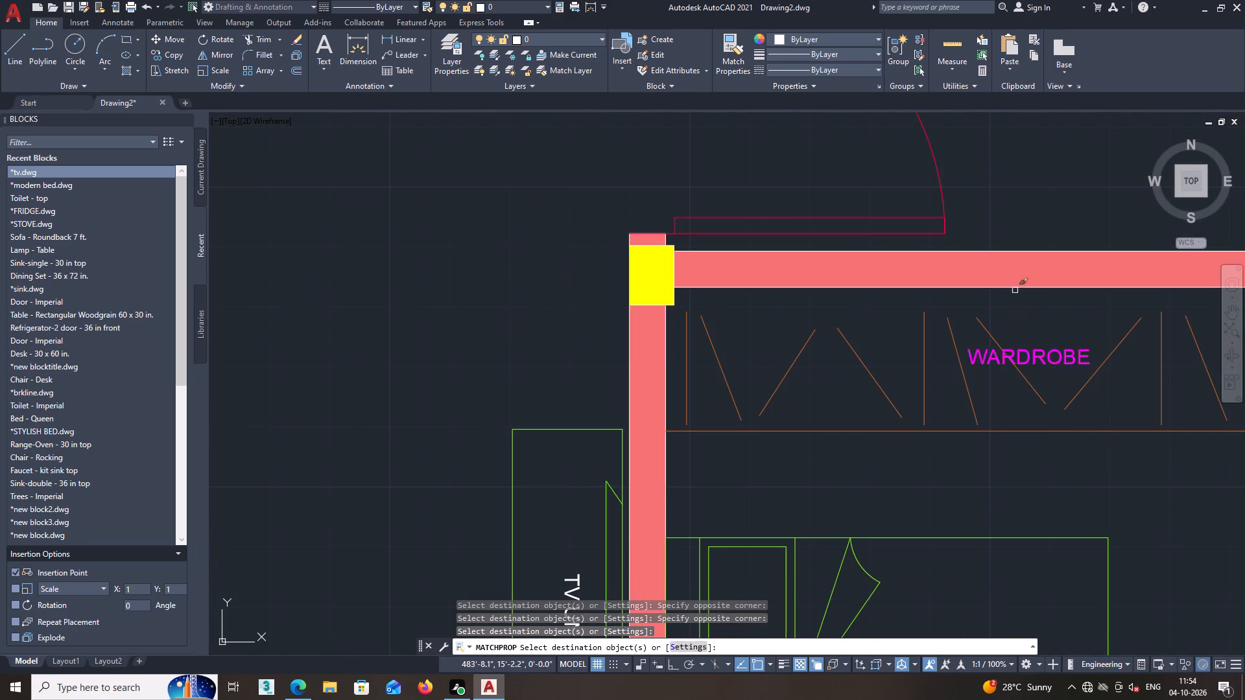
Match the POOJA label's properties onto the KITCHEN, BEDROOM-01 and DINING labels.
scroll(1014, 272, "down", 3)
middle_click(811, 327)
scroll(811, 327, "down", 2)
middle_click_drag(806, 329, 769, 485)
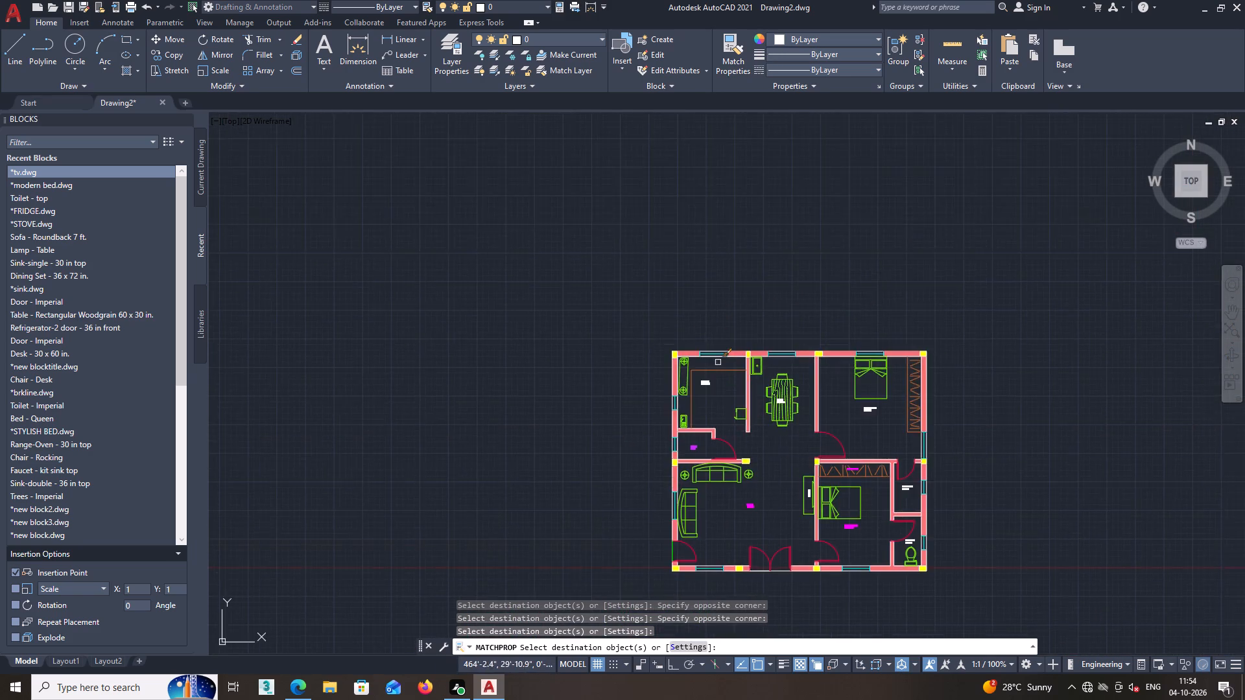
scroll(709, 328, "up", 2)
left_click(720, 490)
left_click(691, 458)
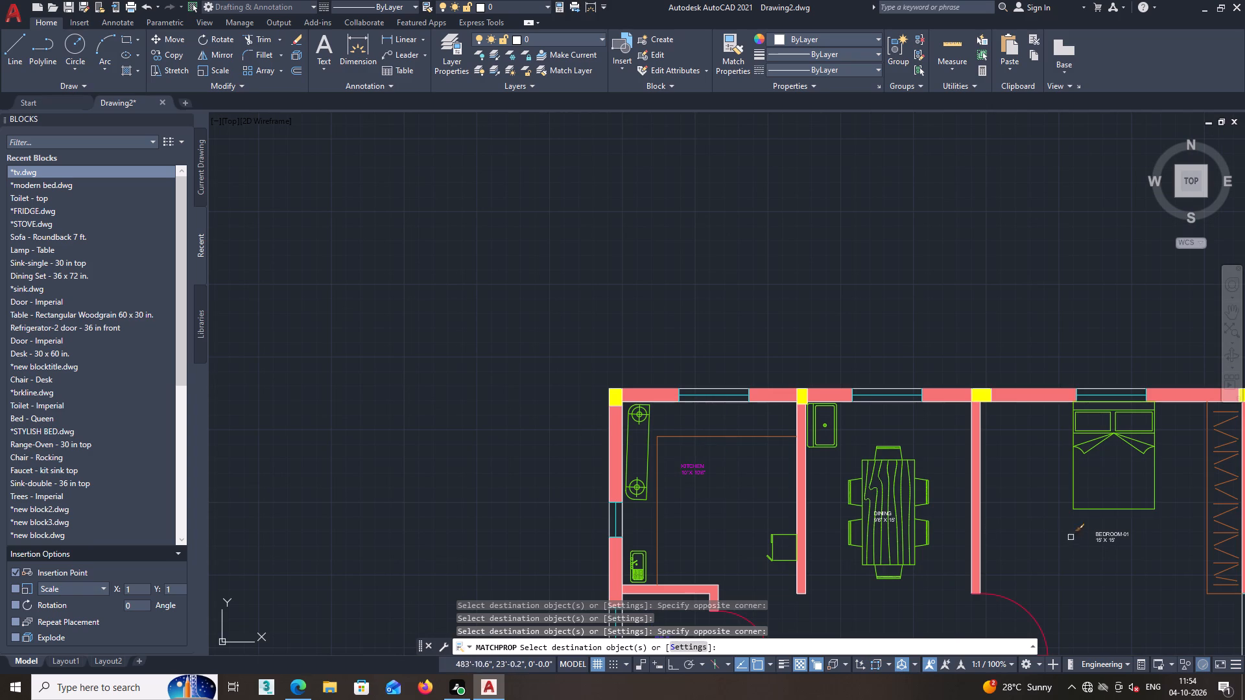
left_click(1120, 560)
left_click(1088, 525)
scroll(872, 514, "up", 4)
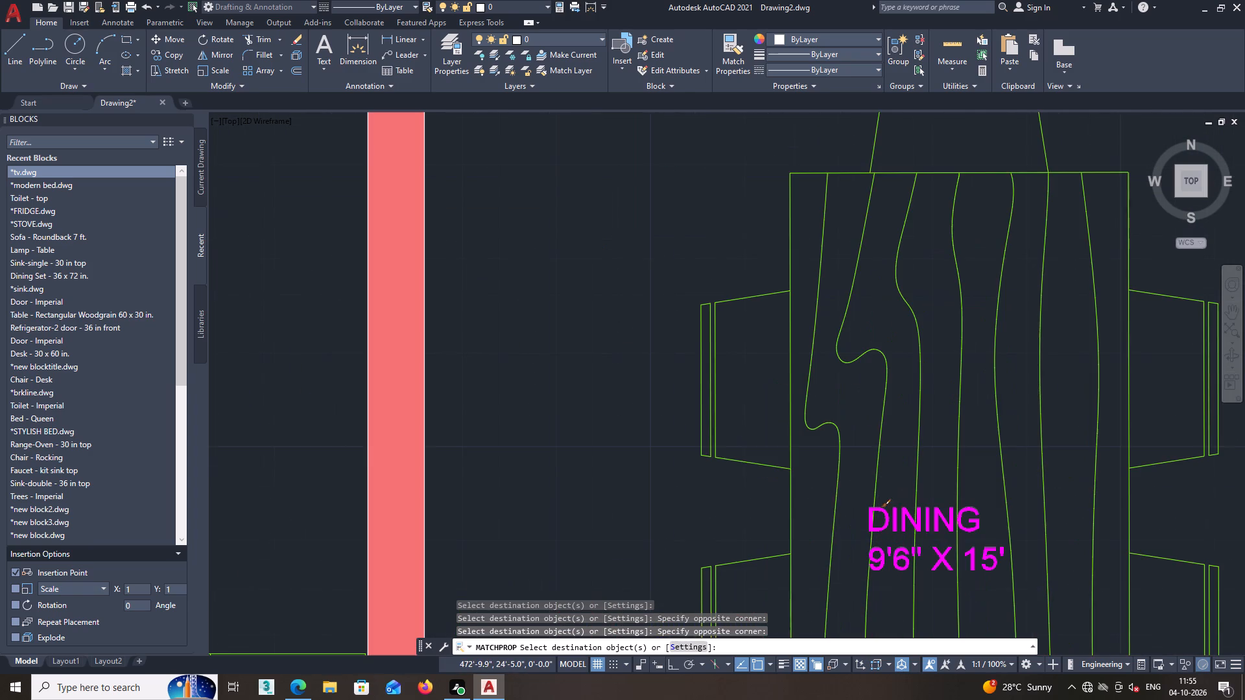
left_click(886, 516)
Match the POOJA label's properties onto the labels of both toilets and finish matching.
scroll(895, 514, "down", 4)
middle_click_drag(990, 534, 962, 374)
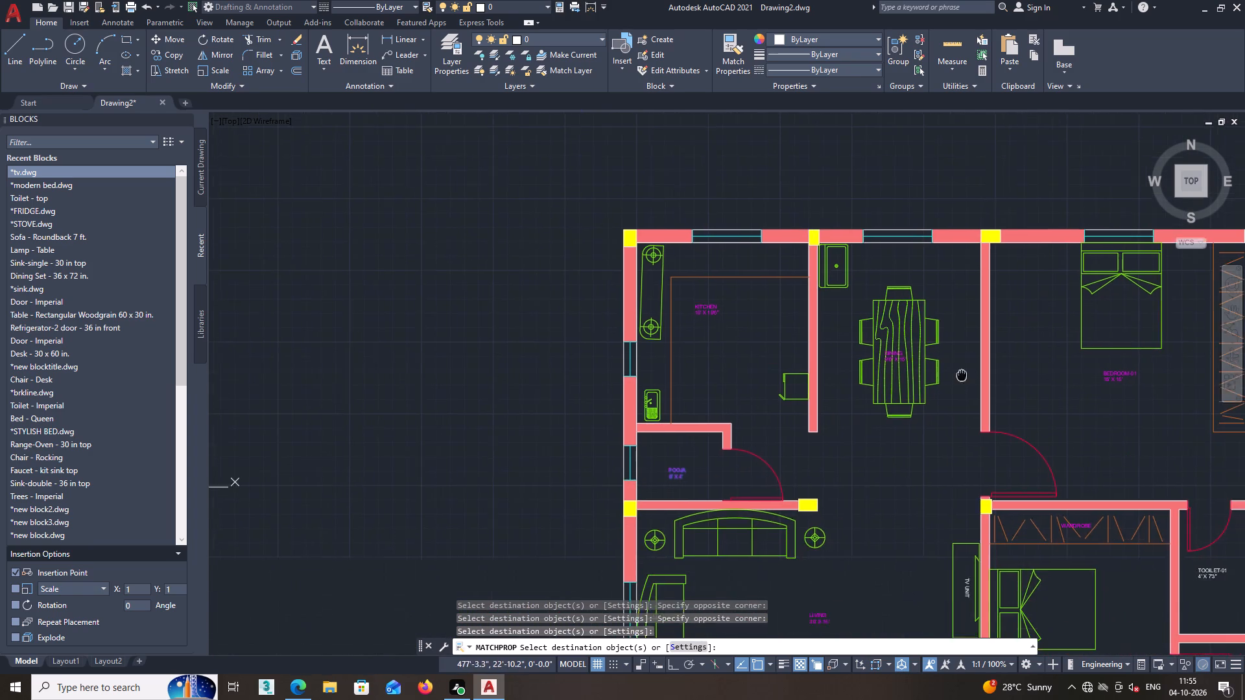
middle_click_drag(1093, 570, 1028, 455)
middle_click_drag(1085, 507, 1035, 485)
scroll(1068, 445, "up", 1)
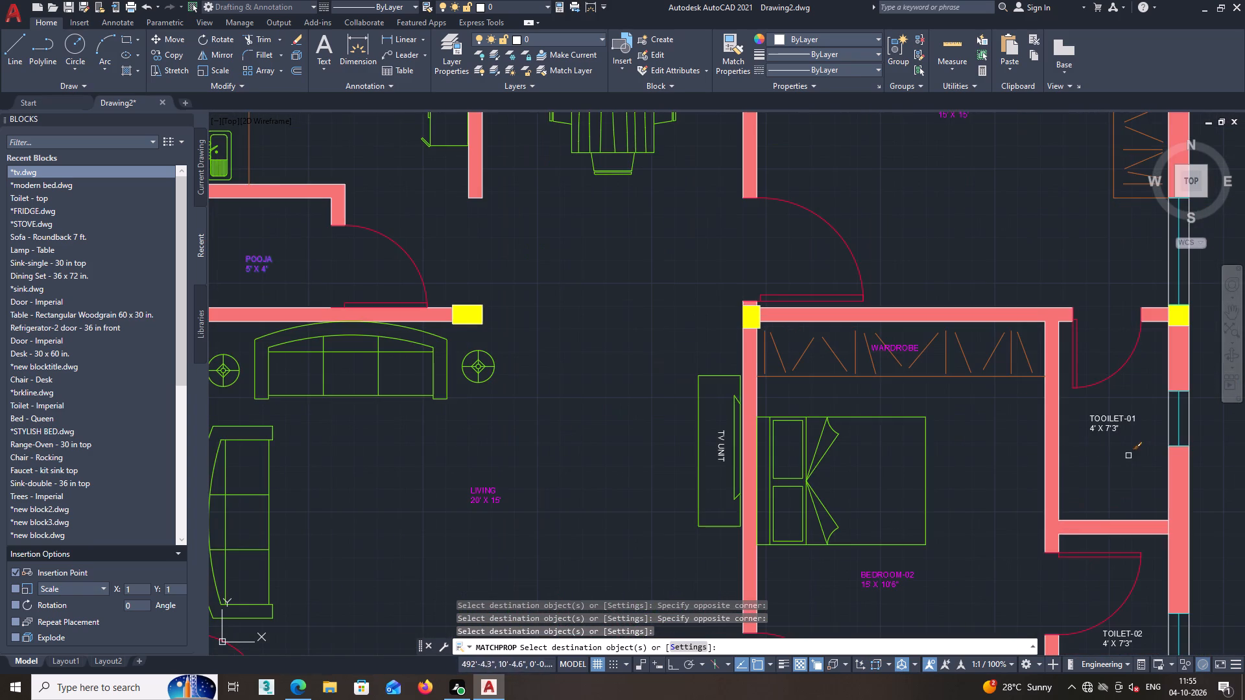
left_click(1137, 454)
left_click(1097, 408)
scroll(1097, 415, "down", 1)
middle_click_drag(1090, 439, 1039, 426)
scroll(1061, 524, "up", 1)
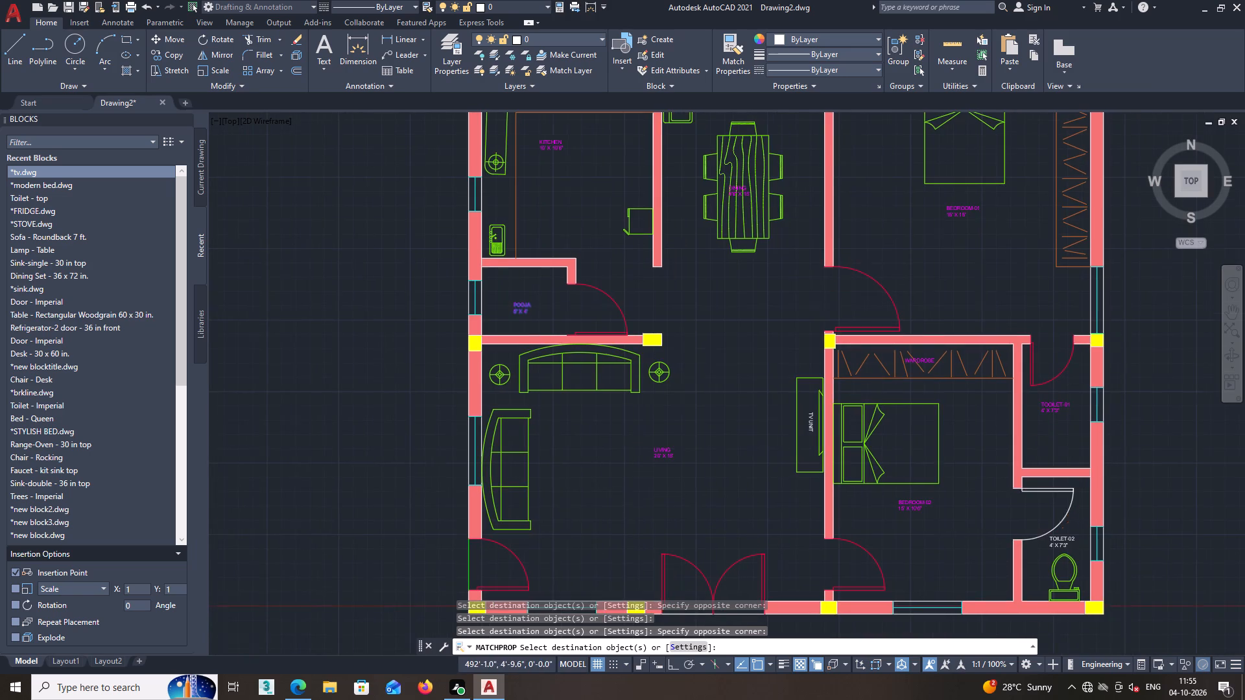
left_click(1065, 553)
scroll(1070, 394, "up", 2)
scroll(1059, 404, "down", 3)
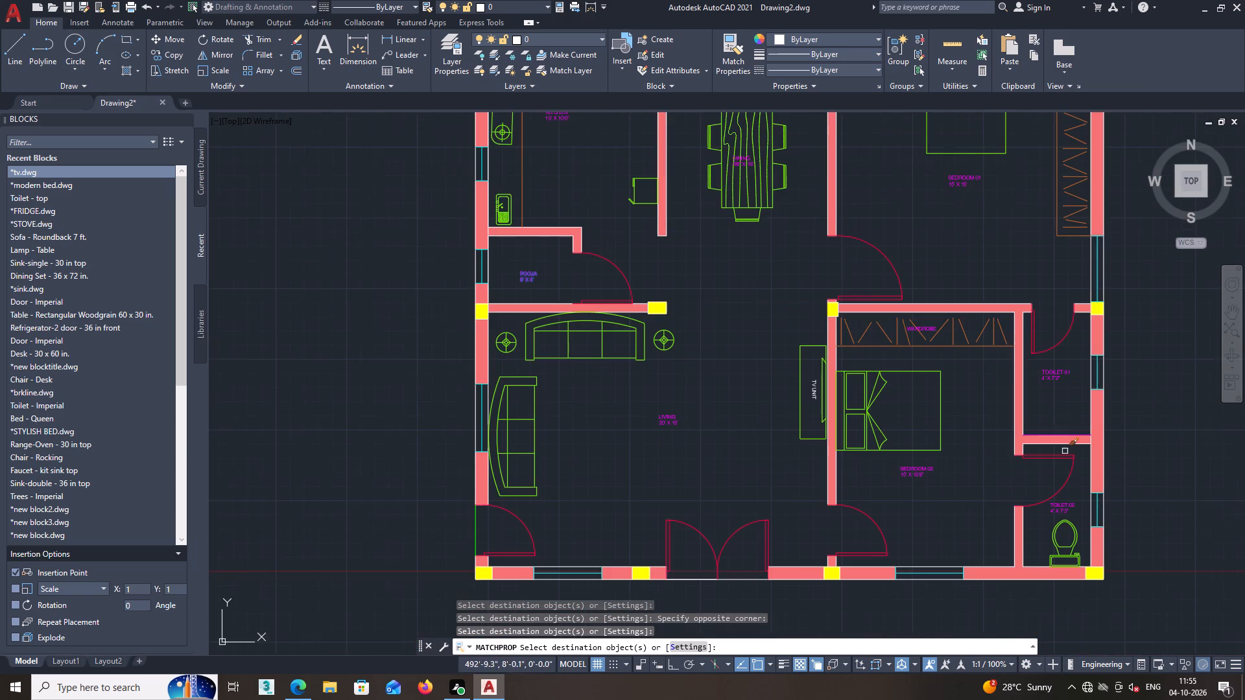
middle_click_drag(973, 478, 973, 437)
key("space")
Correct the misspelled name in the upper toilet's label to read TOILET-01.
scroll(1084, 337, "up", 4)
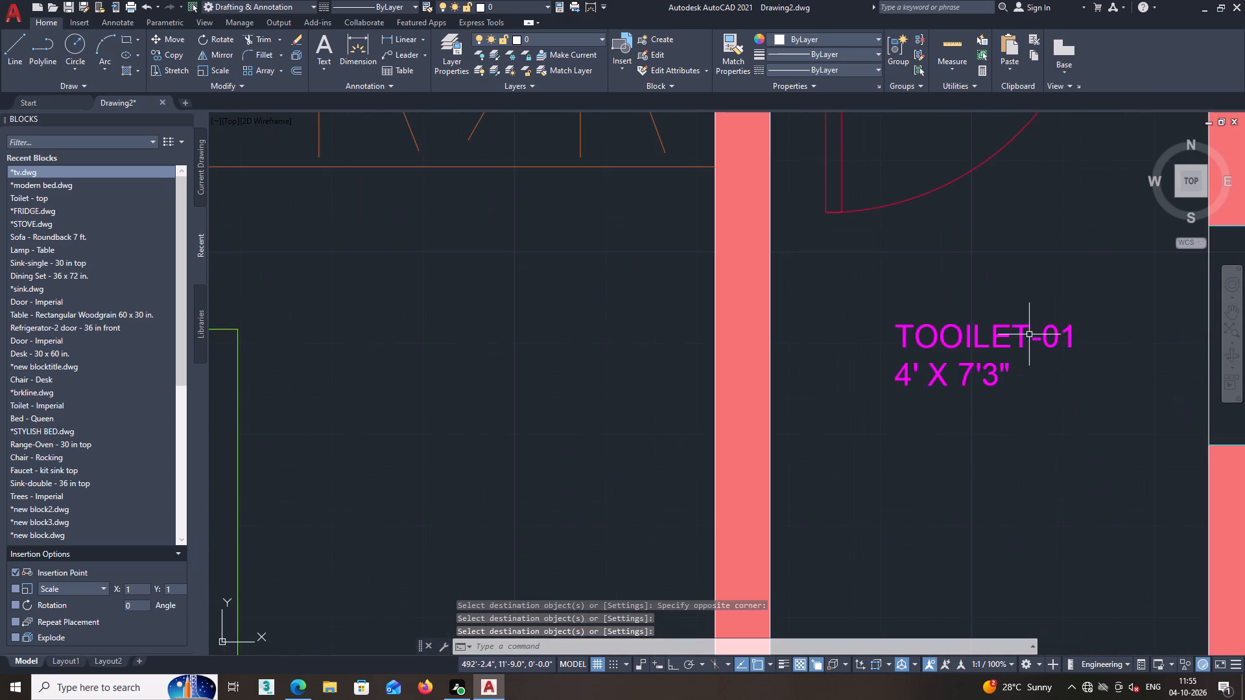
left_click(1021, 333)
right_click(1082, 258)
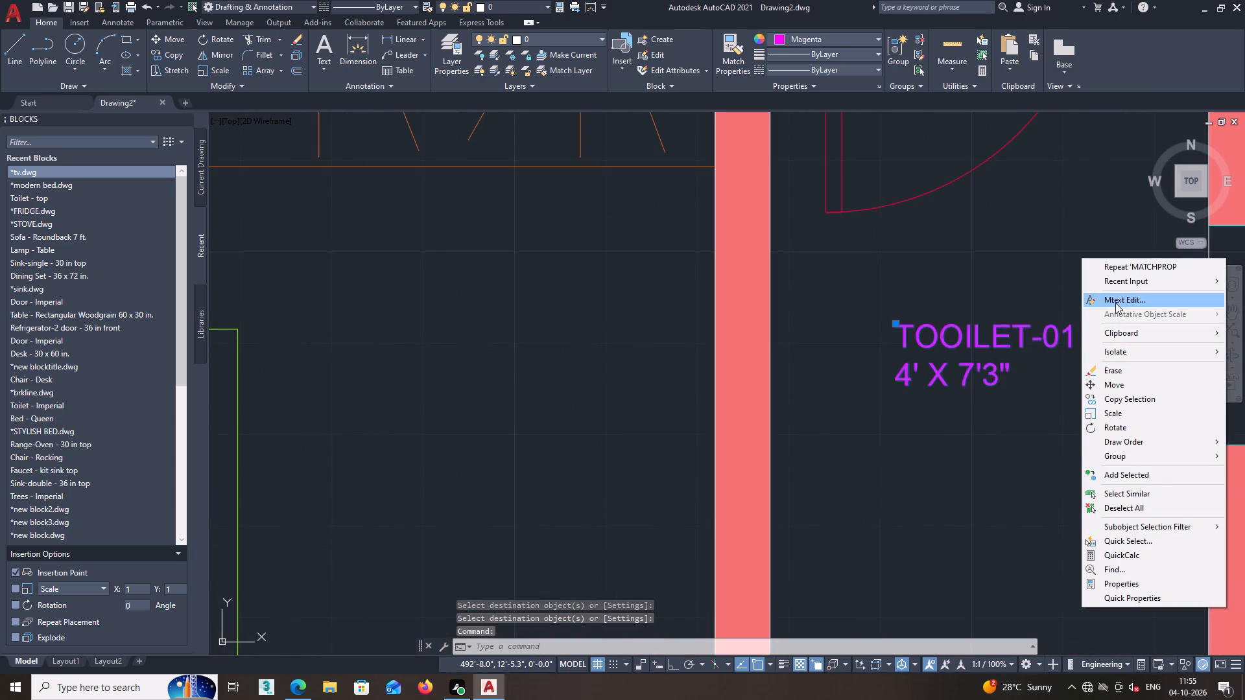
left_click(1115, 301)
scroll(943, 350, "up", 1)
left_click(969, 334)
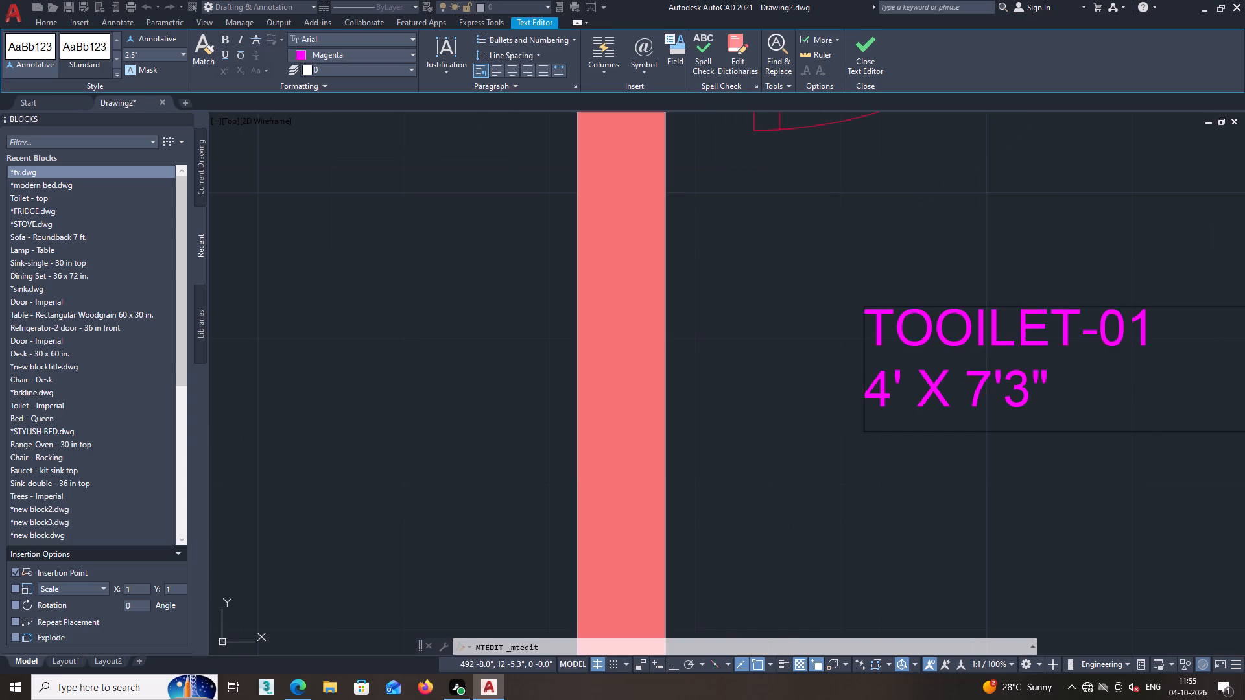
key("BackSpace")
key("space")
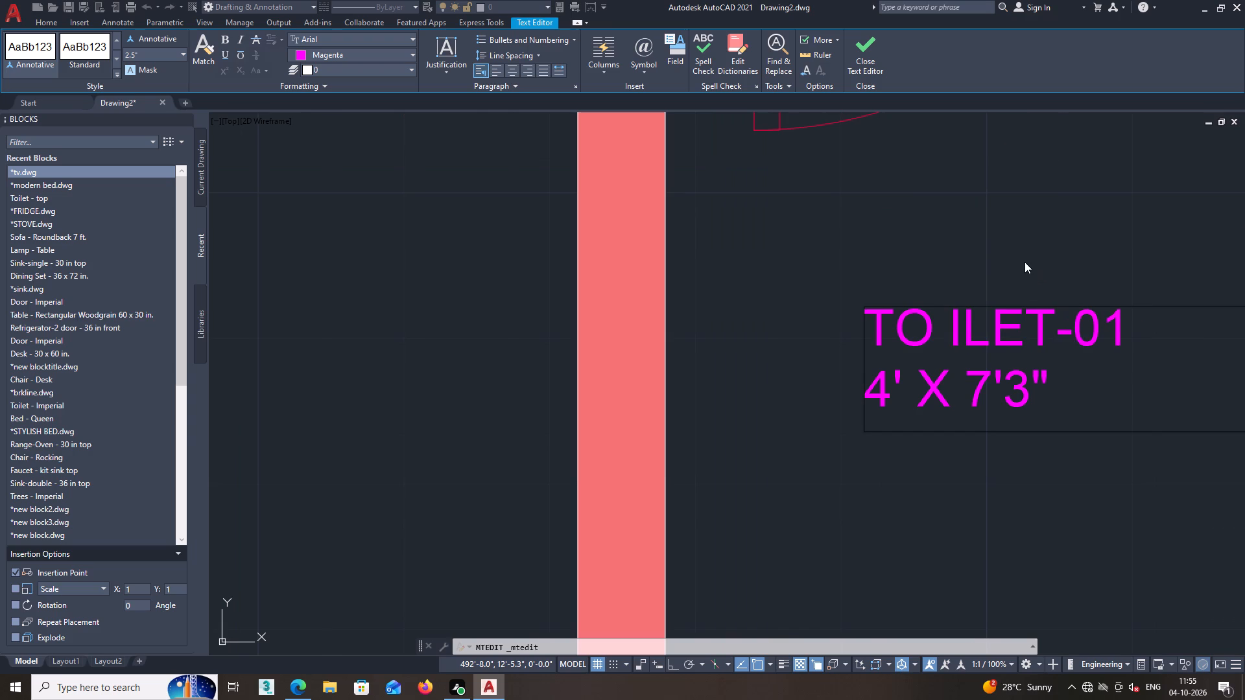
key("BackSpace")
left_click(1025, 262)
scroll(1024, 266, "down", 5)
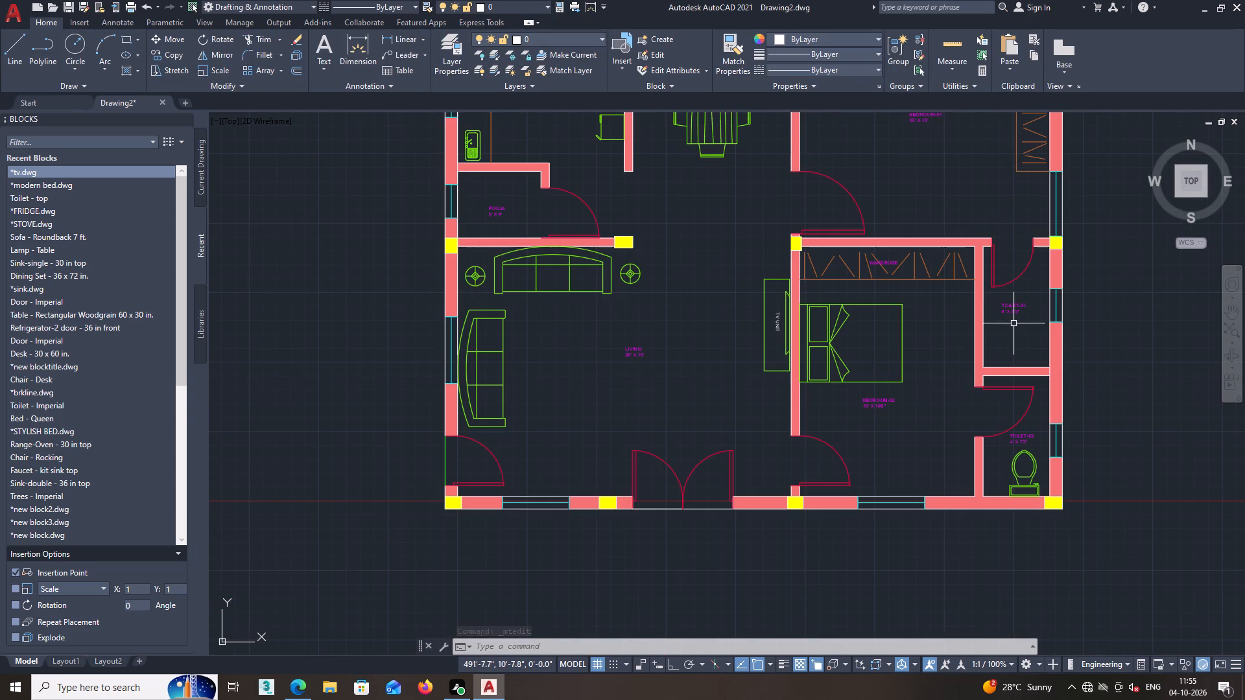
Examine the recoloured room labels across the floor plan, from POOJA and KITCHEN to DINING and the bedrooms.
scroll(818, 345, "down", 1)
middle_click_drag(713, 340, 806, 386)
scroll(704, 318, "up", 2)
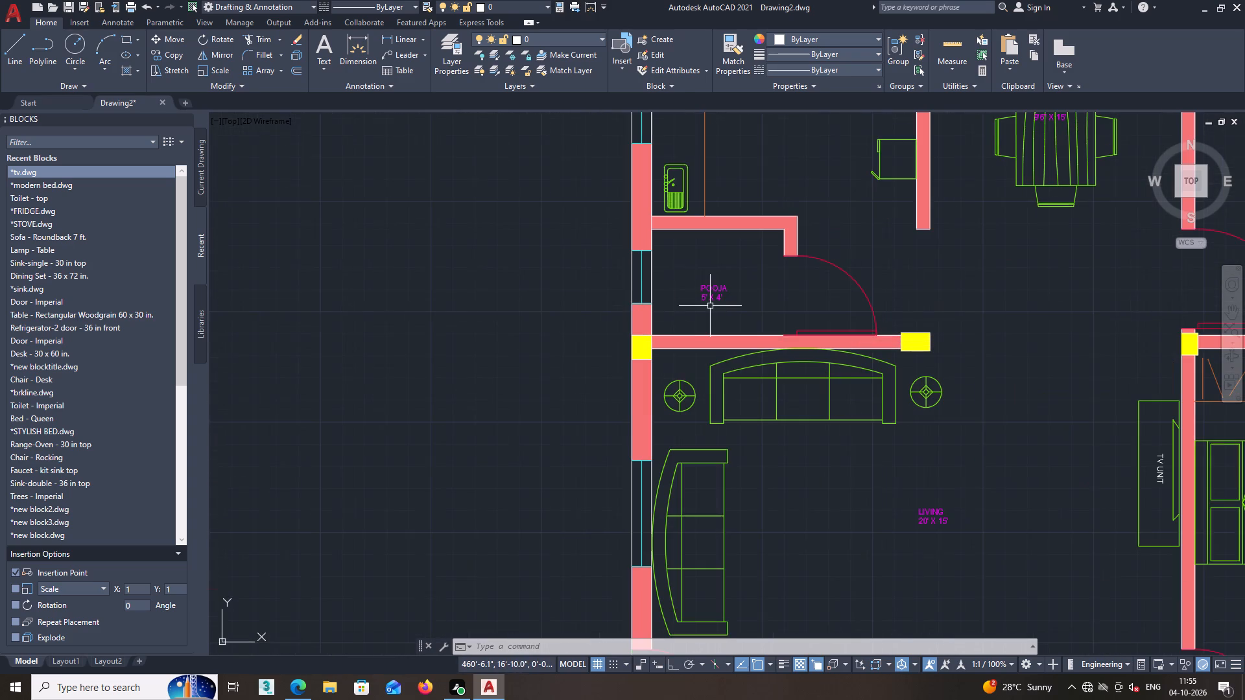
middle_click_drag(719, 323, 726, 352)
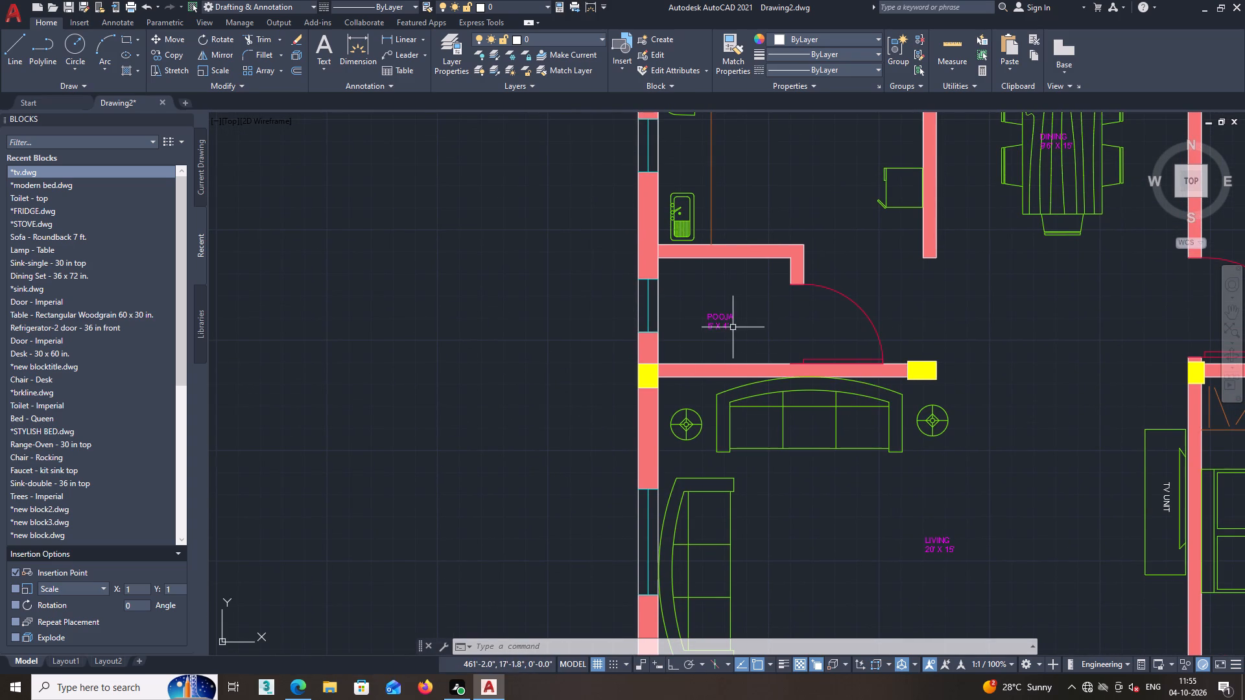
middle_click_drag(754, 321, 731, 505)
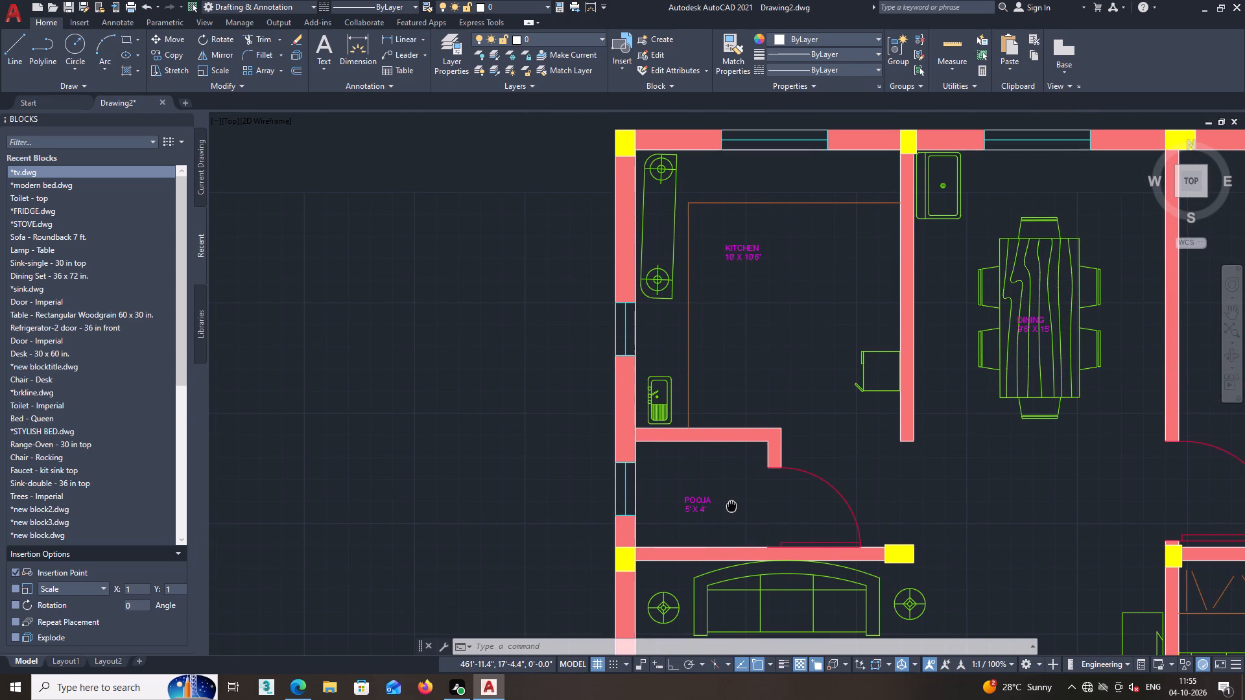
middle_click_drag(731, 505, 726, 475)
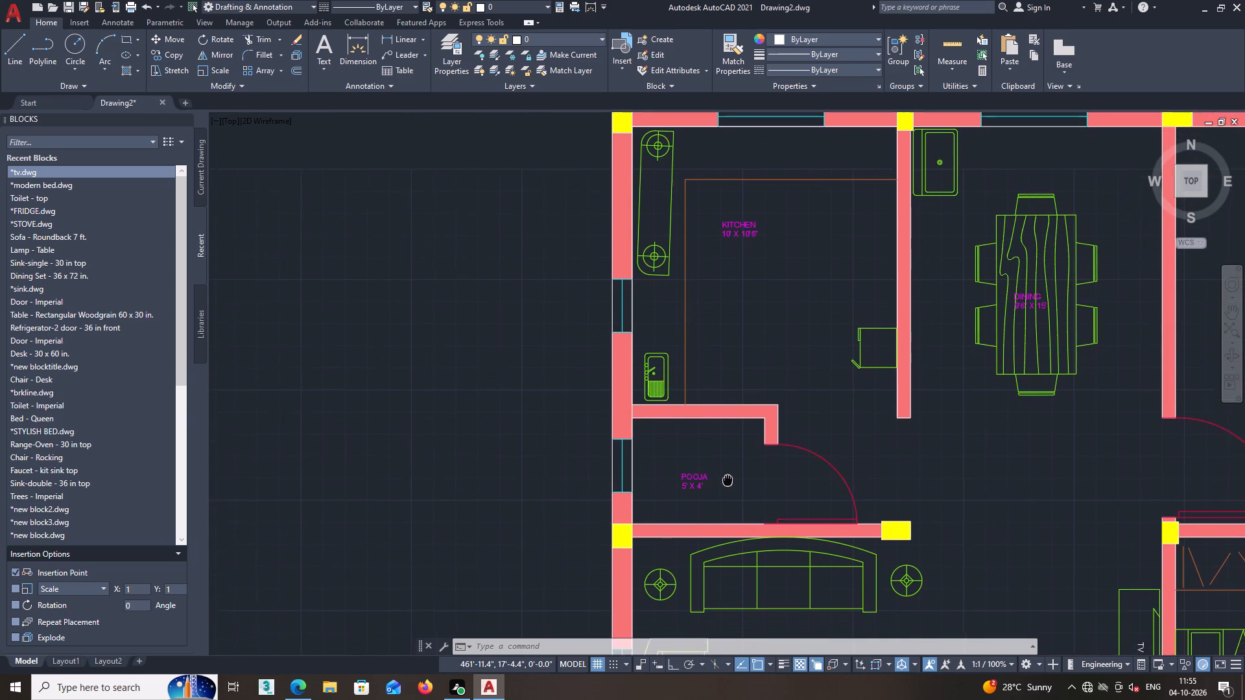
middle_click_drag(726, 475, 702, 528)
middle_click_drag(693, 351, 686, 482)
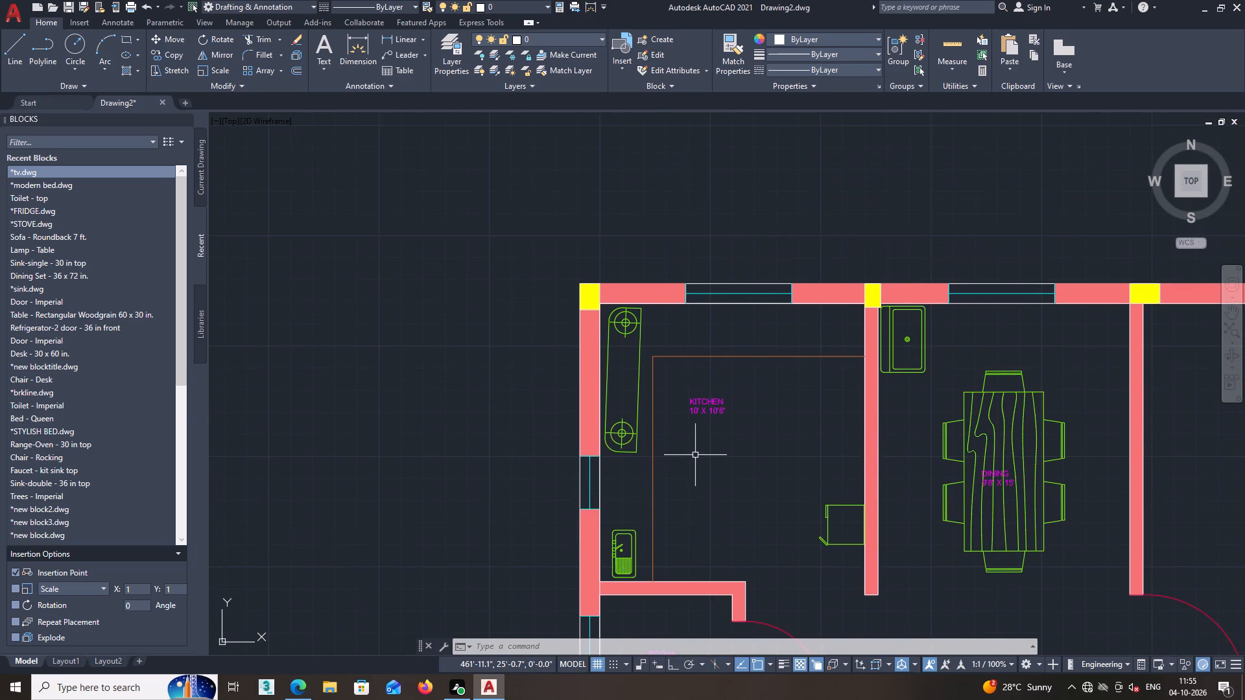
scroll(695, 455, "down", 1)
middle_click_drag(859, 391, 800, 379)
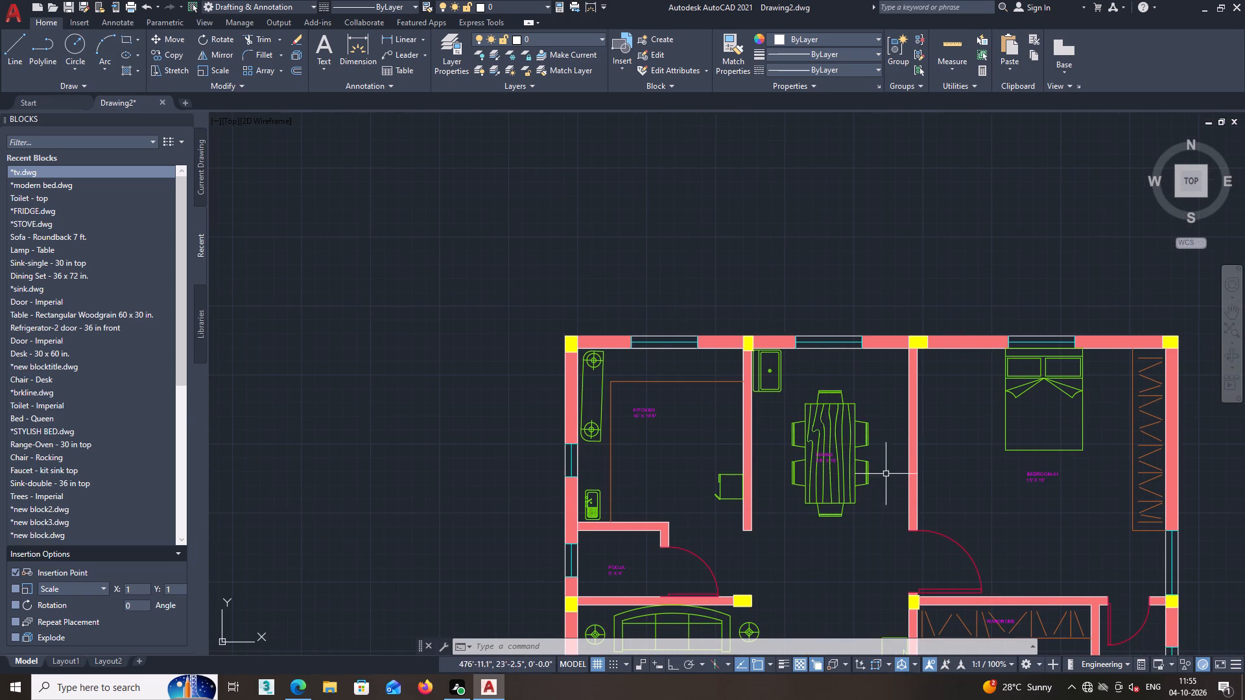
middle_click_drag(885, 485, 820, 409)
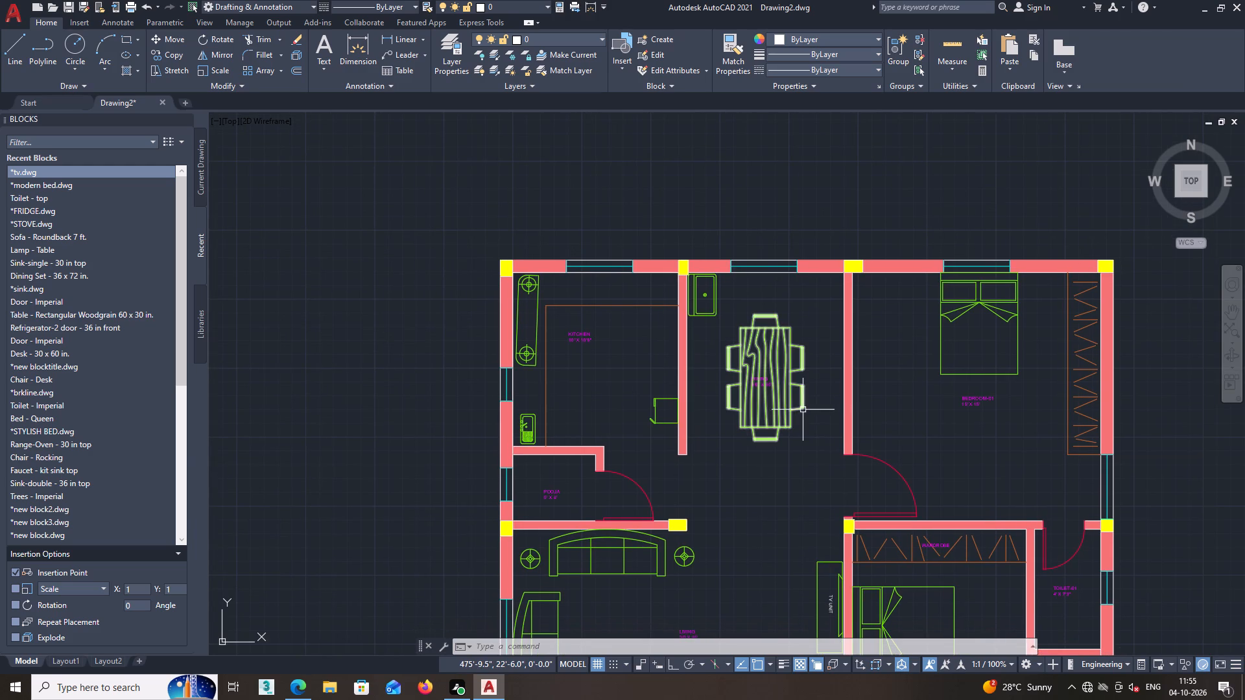
middle_click_drag(753, 473, 781, 395)
middle_click_drag(717, 398, 735, 393)
scroll(631, 415, "up", 1)
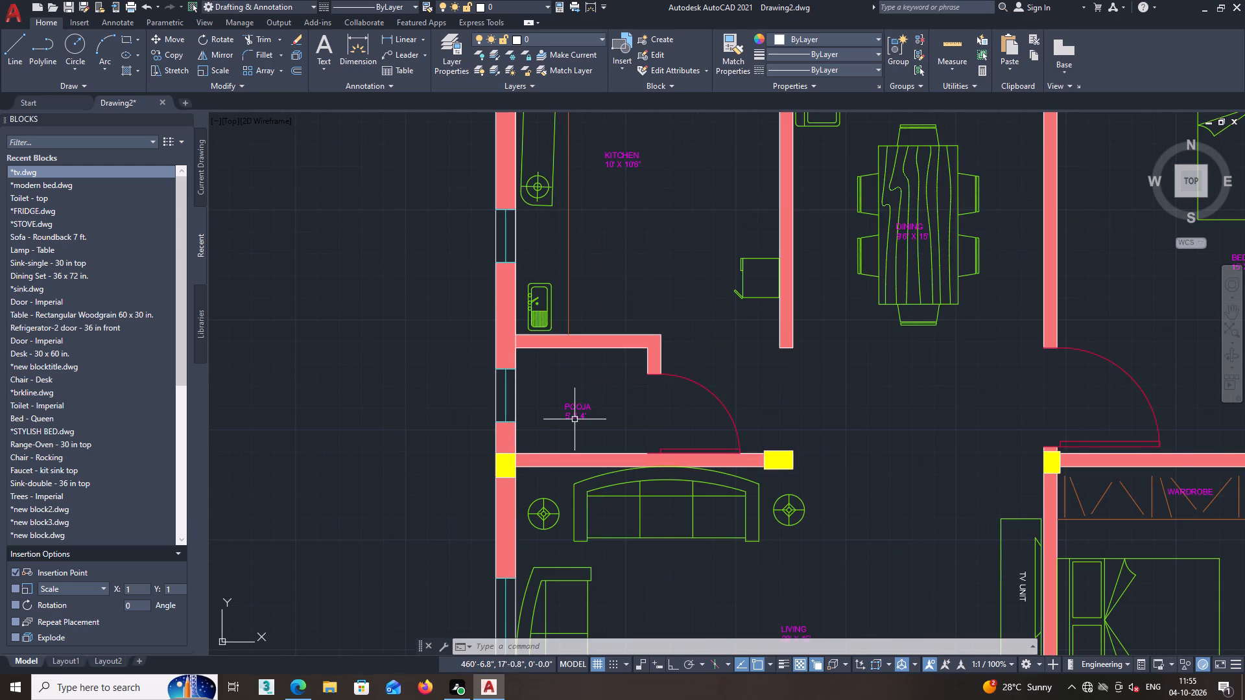
Copy the POOJA label horizontally about 7'-1" to just outside the pooja room's door, with Ortho on.
left_click(574, 406)
right_click(600, 395)
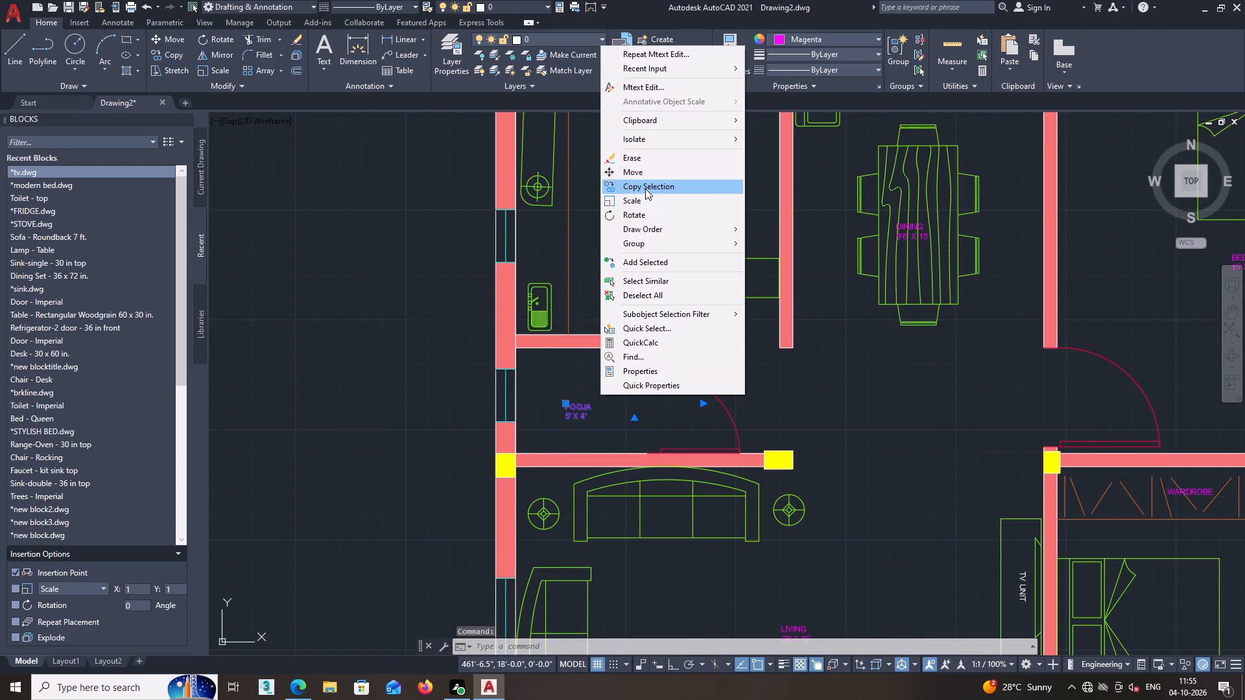
left_click(645, 183)
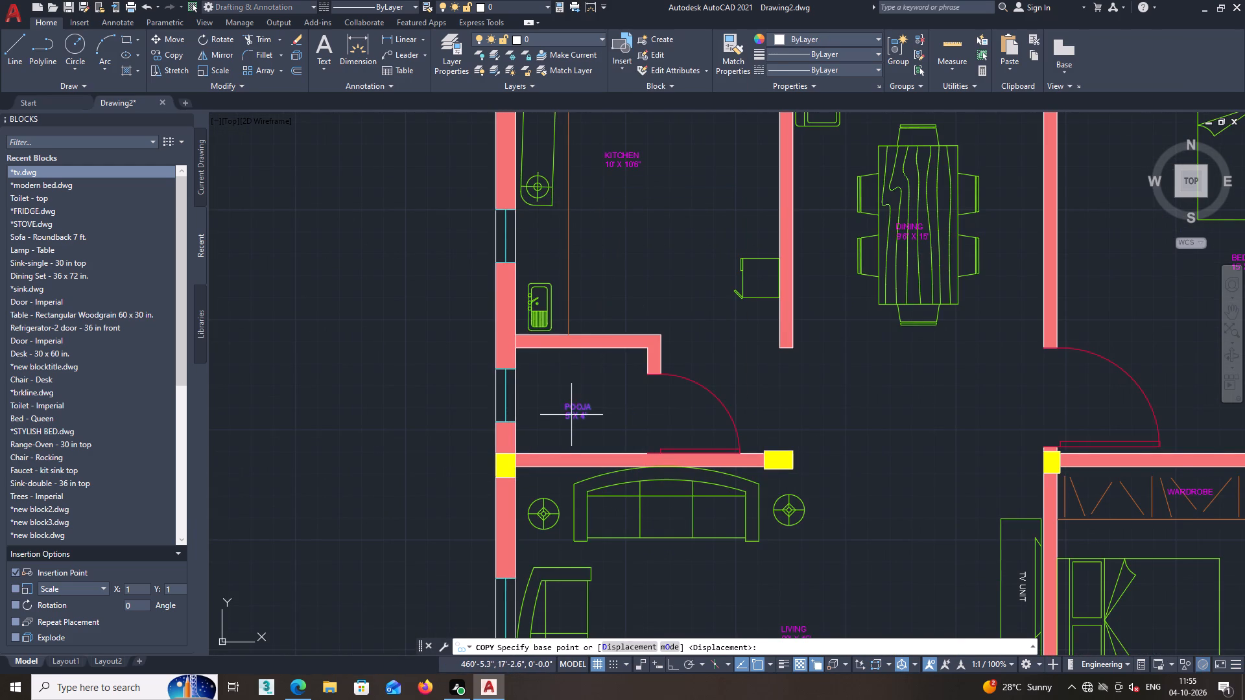
left_click(575, 407)
middle_click_drag(760, 404, 770, 362)
scroll(779, 391, "up", 1)
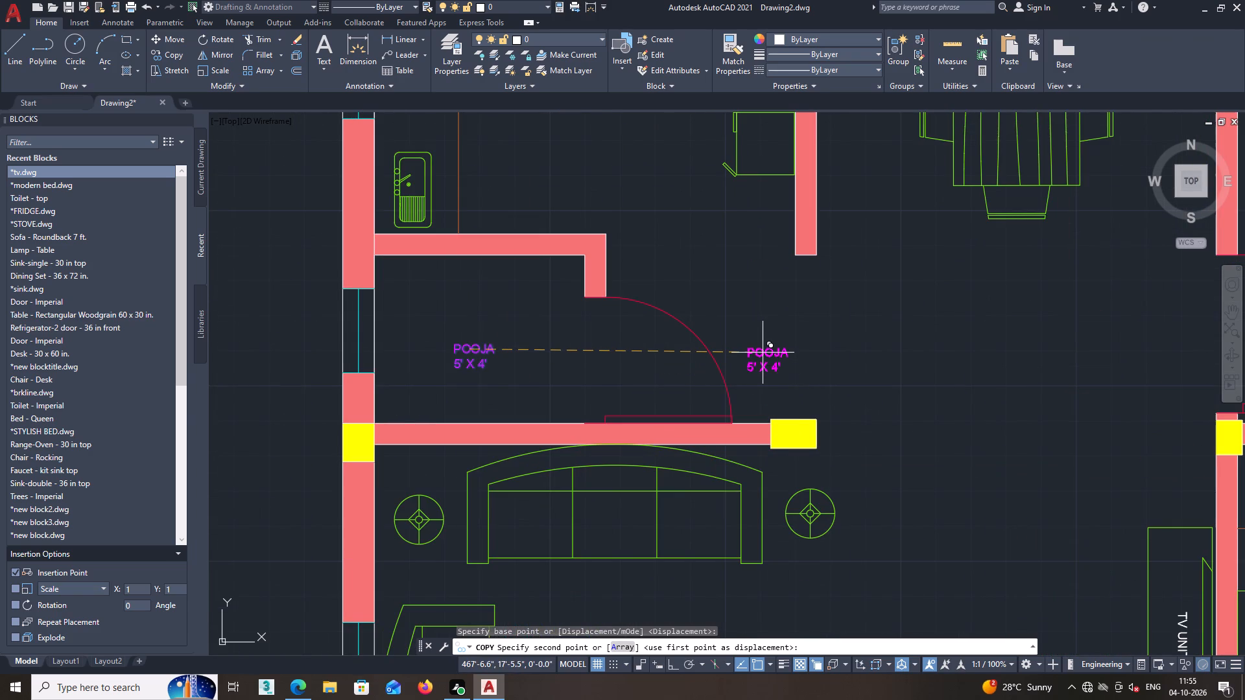
key("F8")
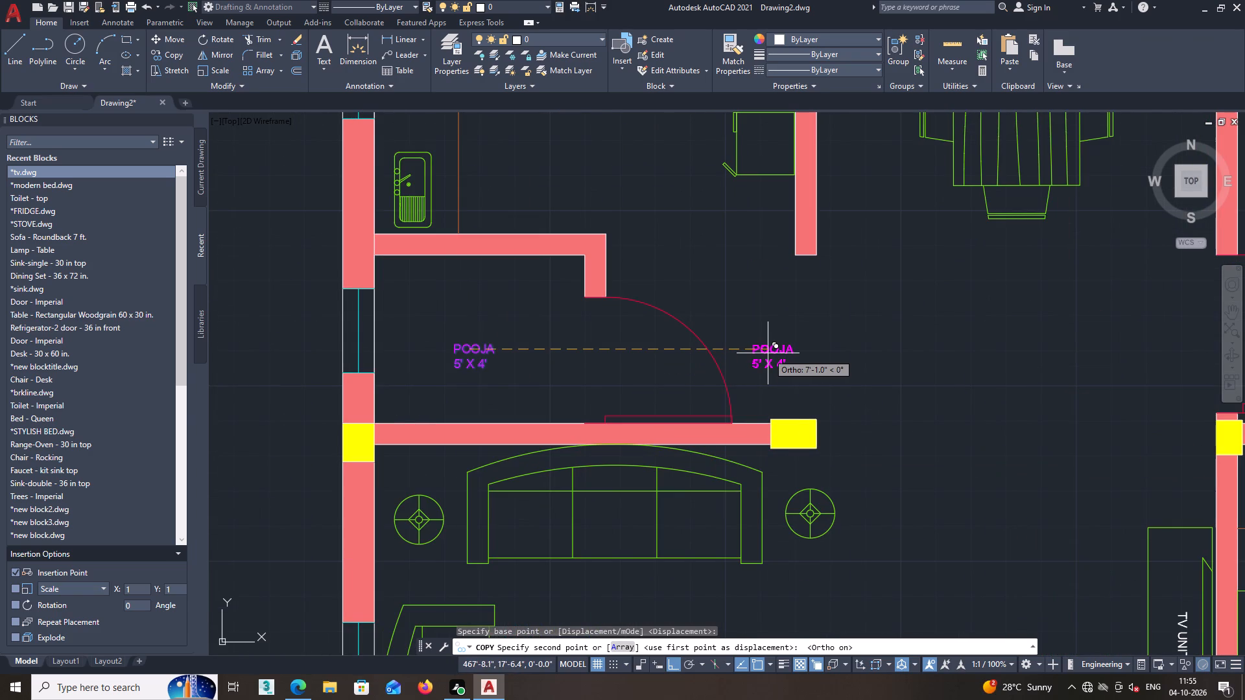
left_click(768, 353)
key("space")
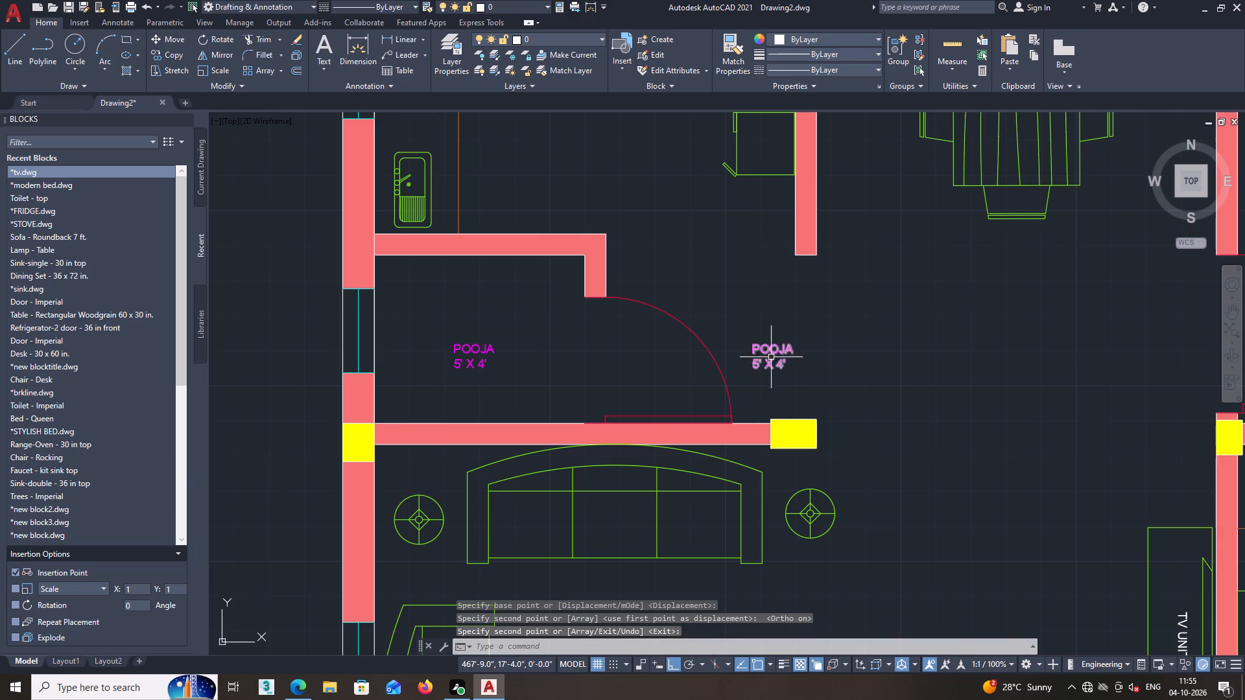
Replace the copied label's text outside the pooja door with the door tag D7.
left_click(770, 354)
right_click(796, 331)
left_click(827, 362)
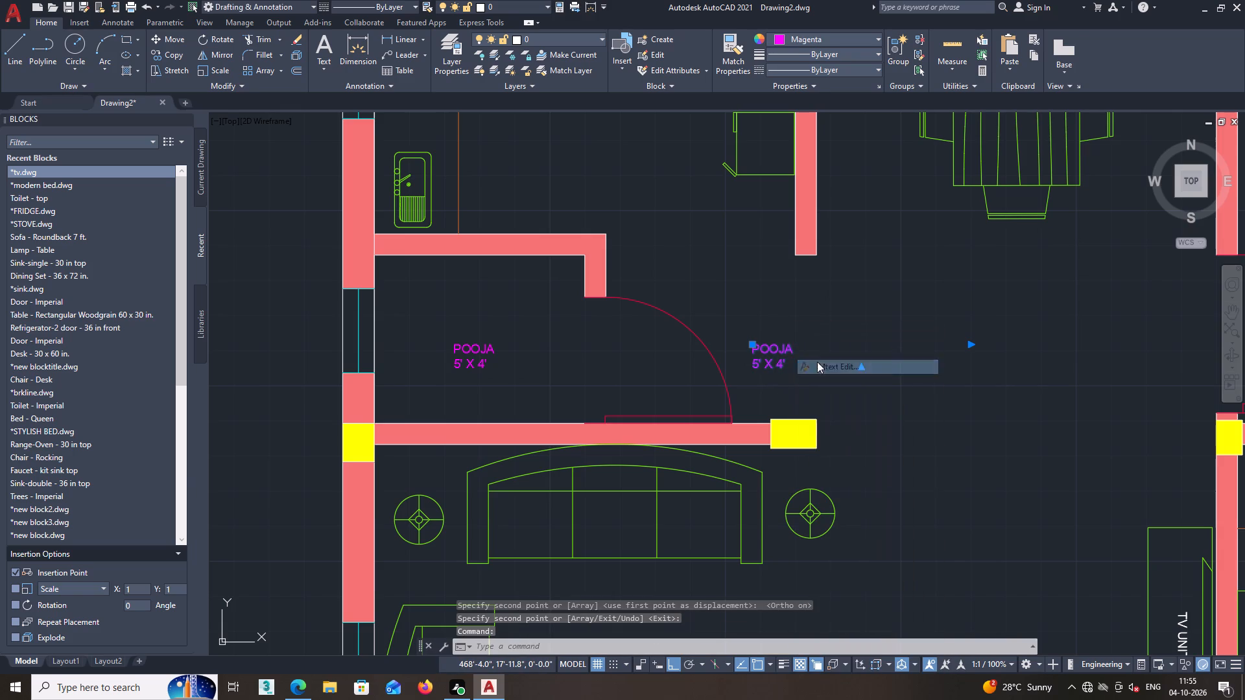
left_click(798, 364)
left_click(794, 375)
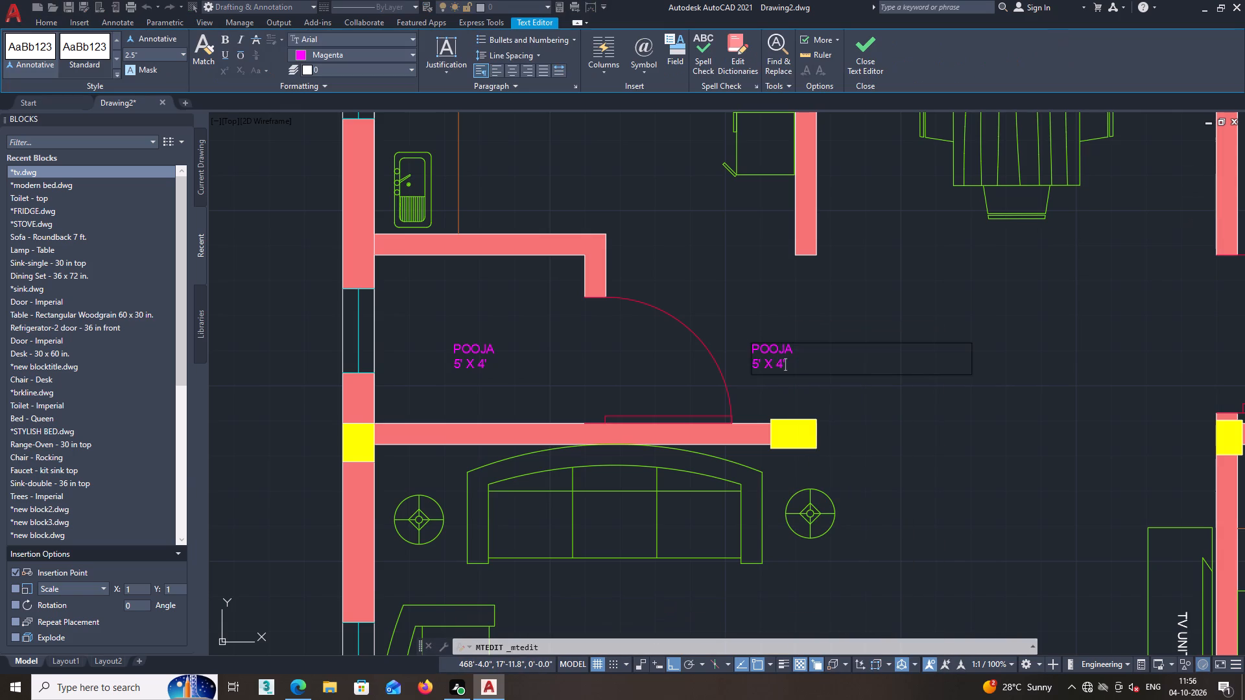
key("BackSpace")
key("BackSpace")
key("BackSpace")
key("BackSpace")
key("BackSpace")
key("BackSpace")
key("BackSpace")
key("BackSpace")
key("BackSpace")
key("BackSpace")
key("BackSpace")
key("BackSpace")
key("BackSpace")
key("d")
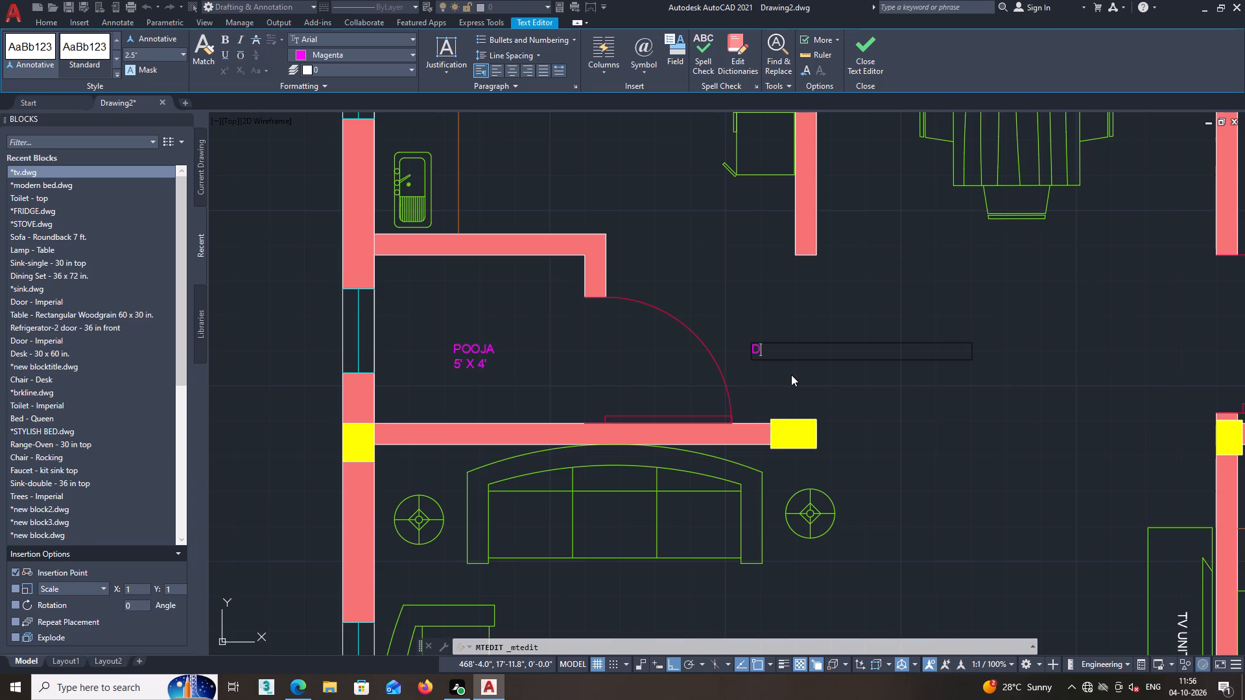
key("7")
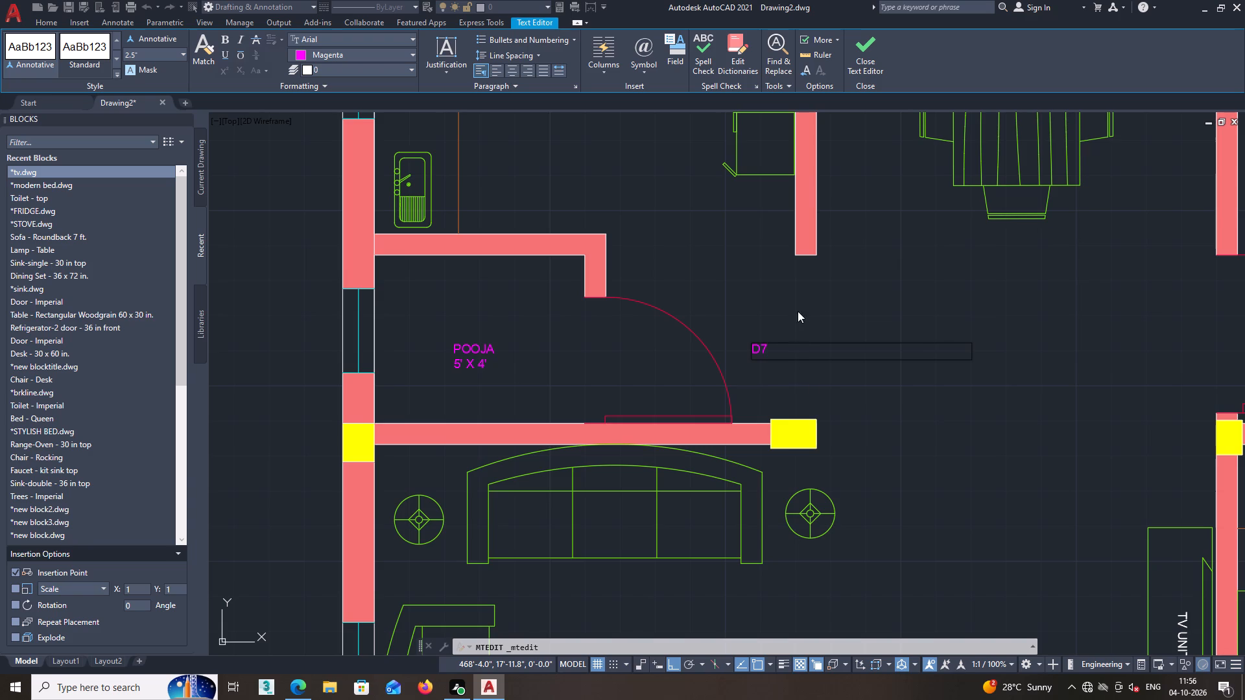
left_click(798, 311)
Move the D7 tag horizontally about 6" closer to the pooja room's door swing.
scroll(764, 357, "up", 1)
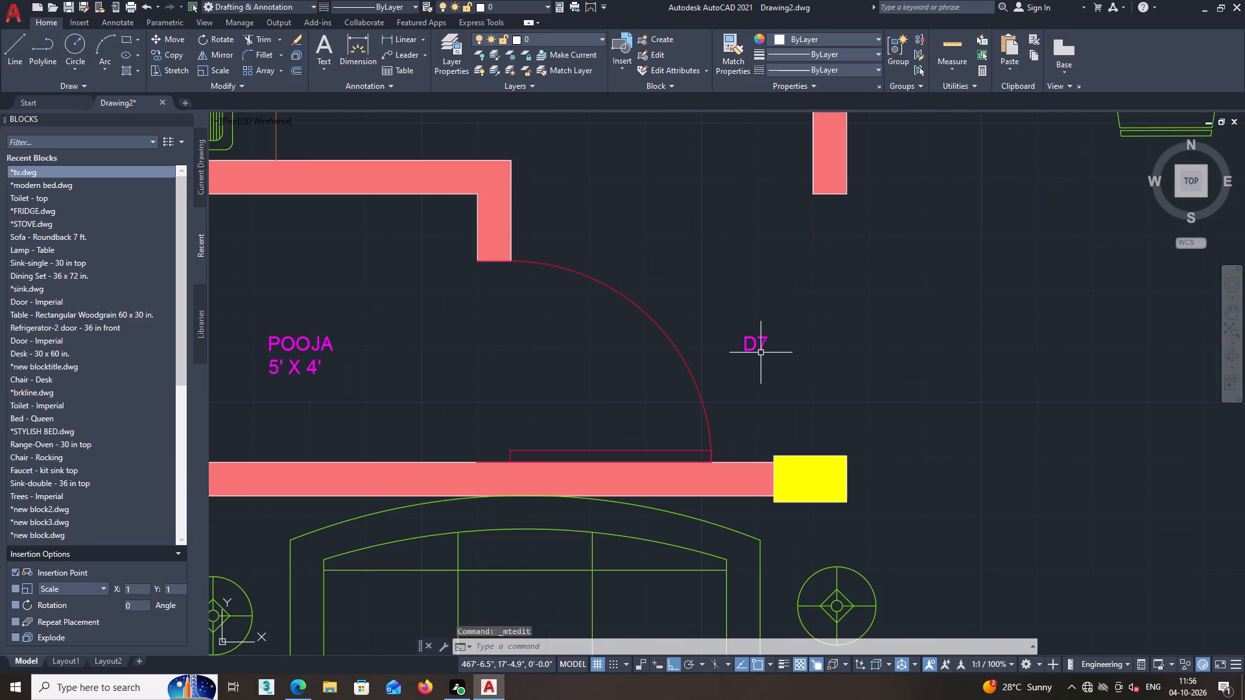
left_click(758, 346)
right_click(785, 304)
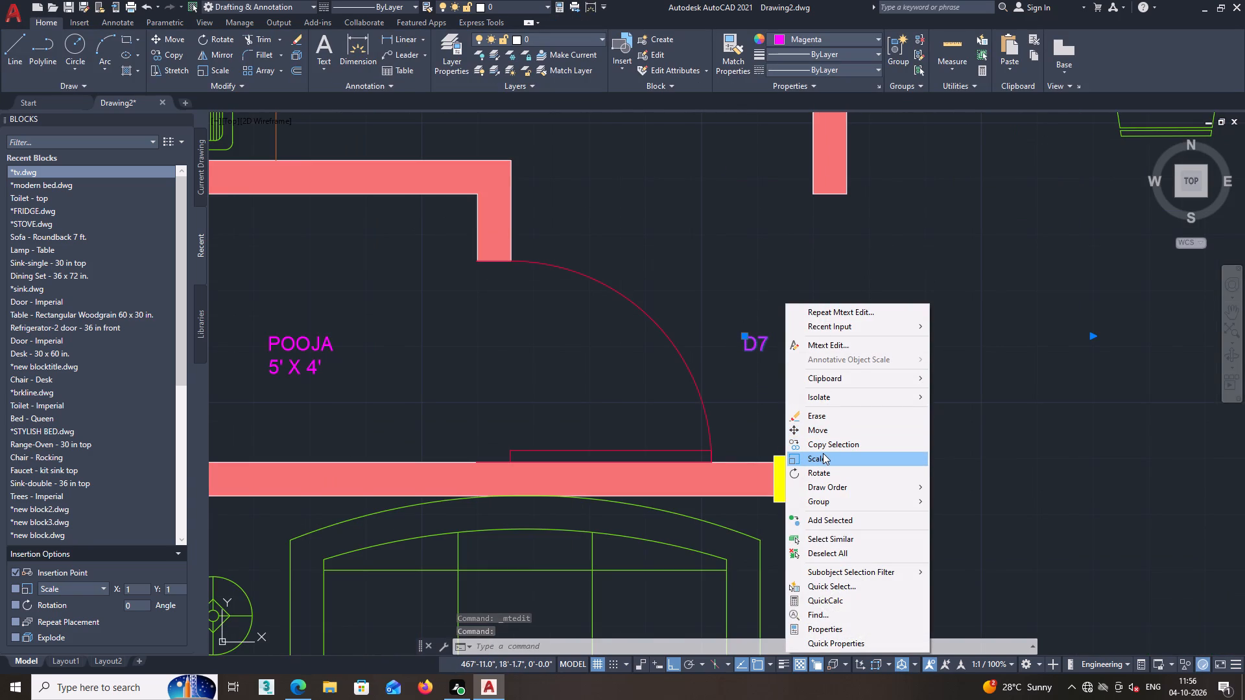
left_click(823, 432)
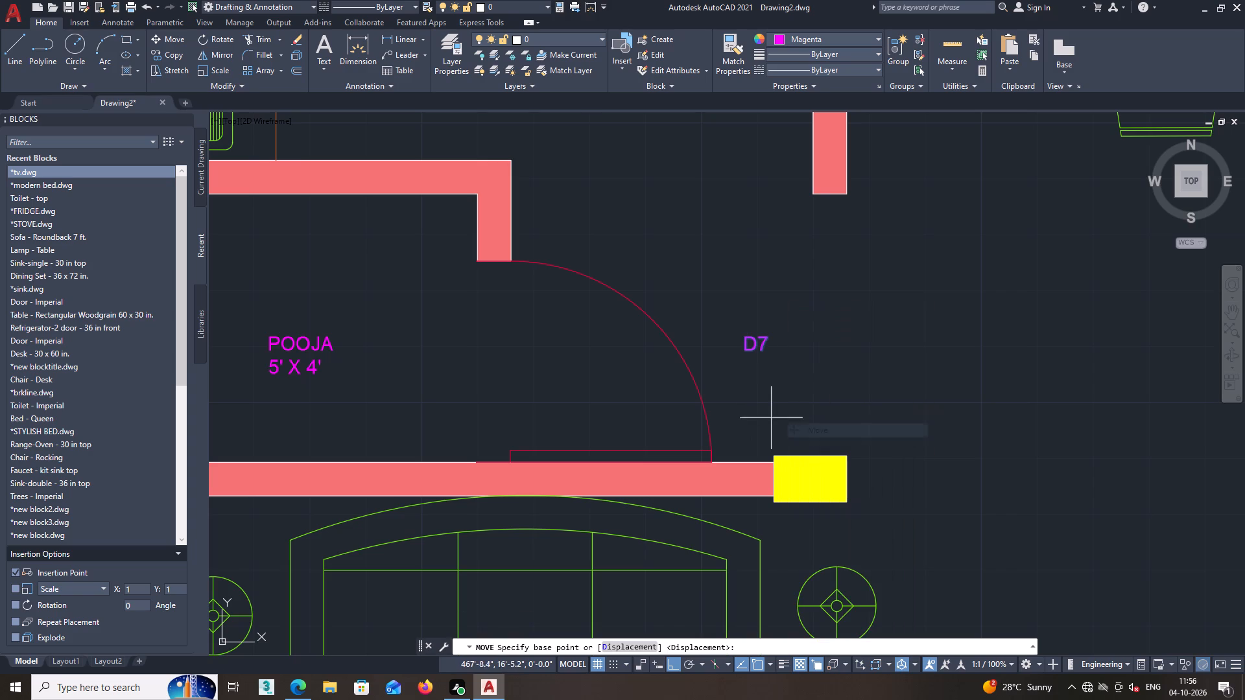
left_click(759, 344)
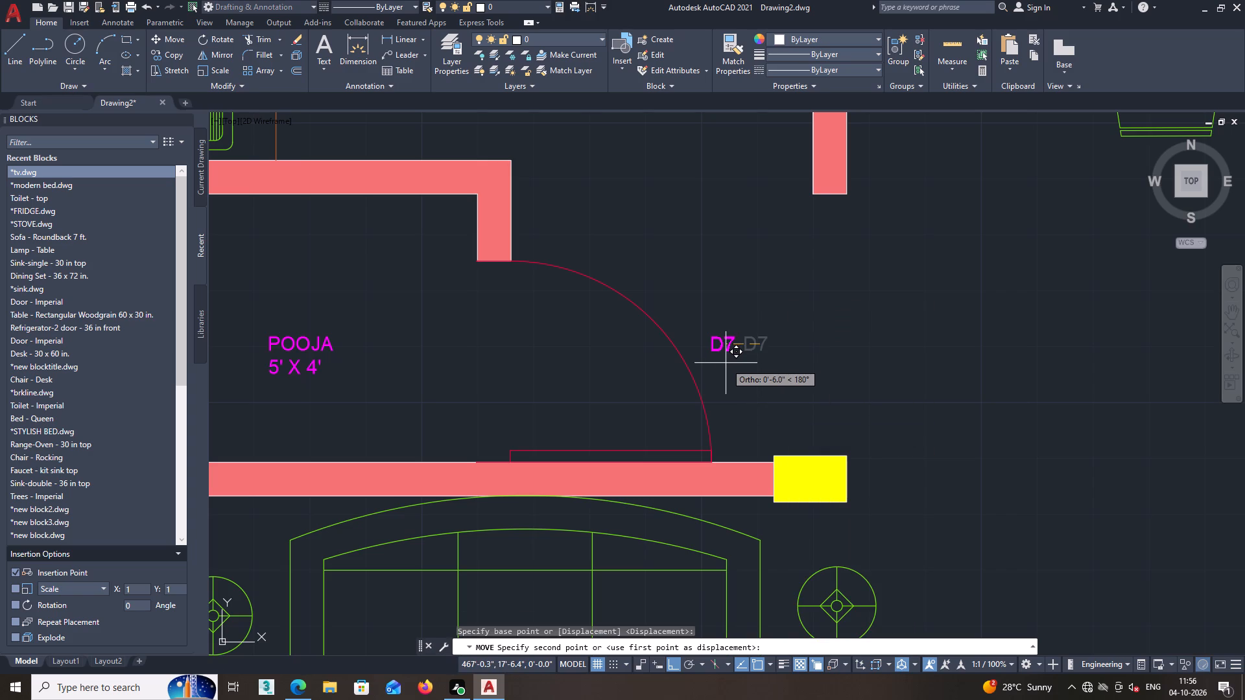
left_click(728, 363)
key("space")
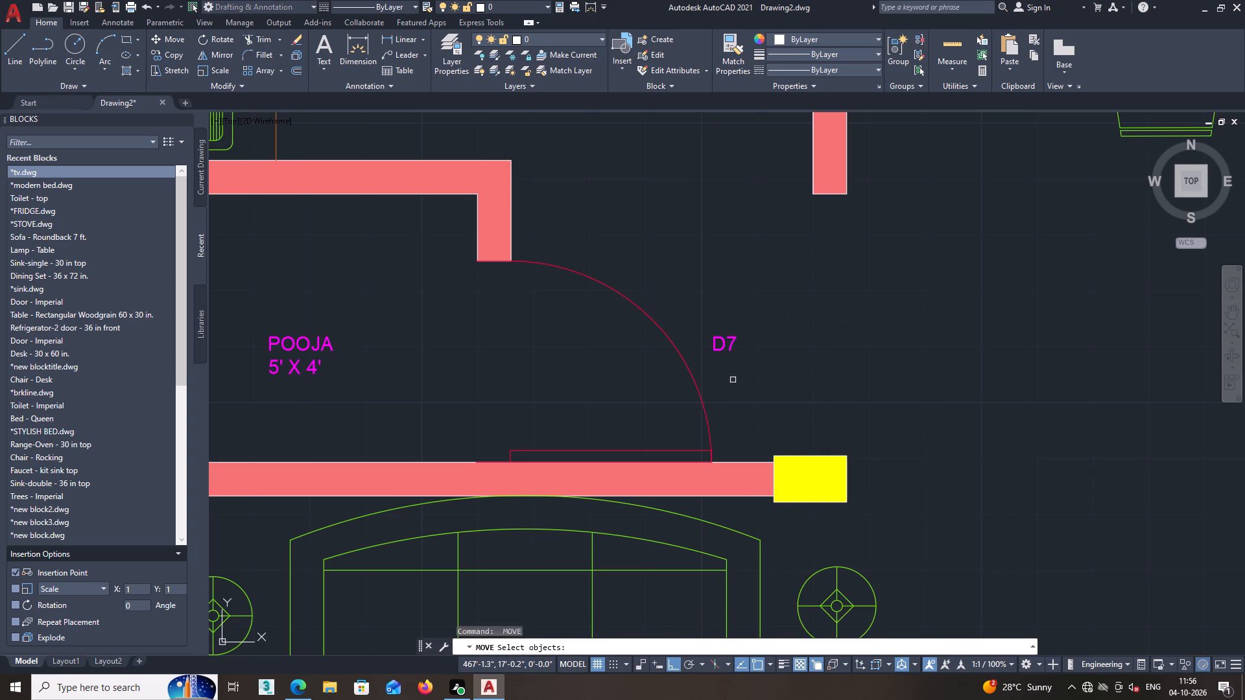
key("space")
Copy the D7 tag, with Ortho off, into the dining room between the sink and the dining table.
middle_click_drag(735, 383, 765, 335)
scroll(770, 341, "down", 1)
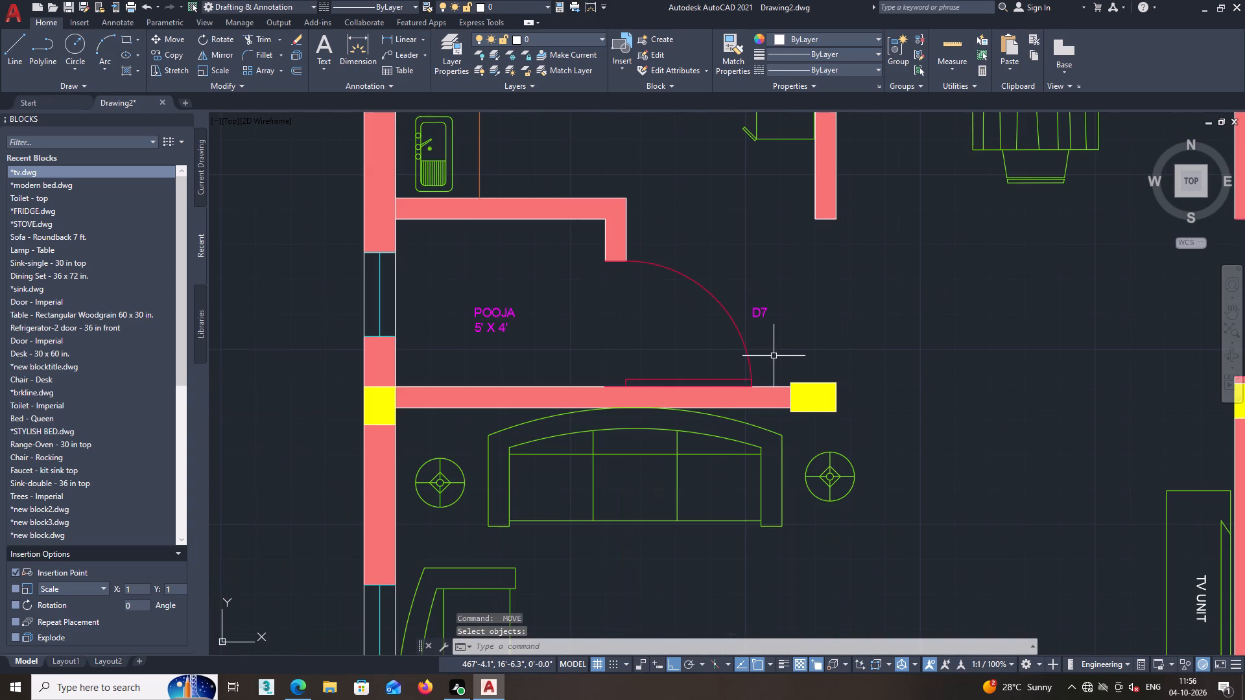
scroll(774, 356, "down", 1)
middle_click_drag(776, 358, 772, 379)
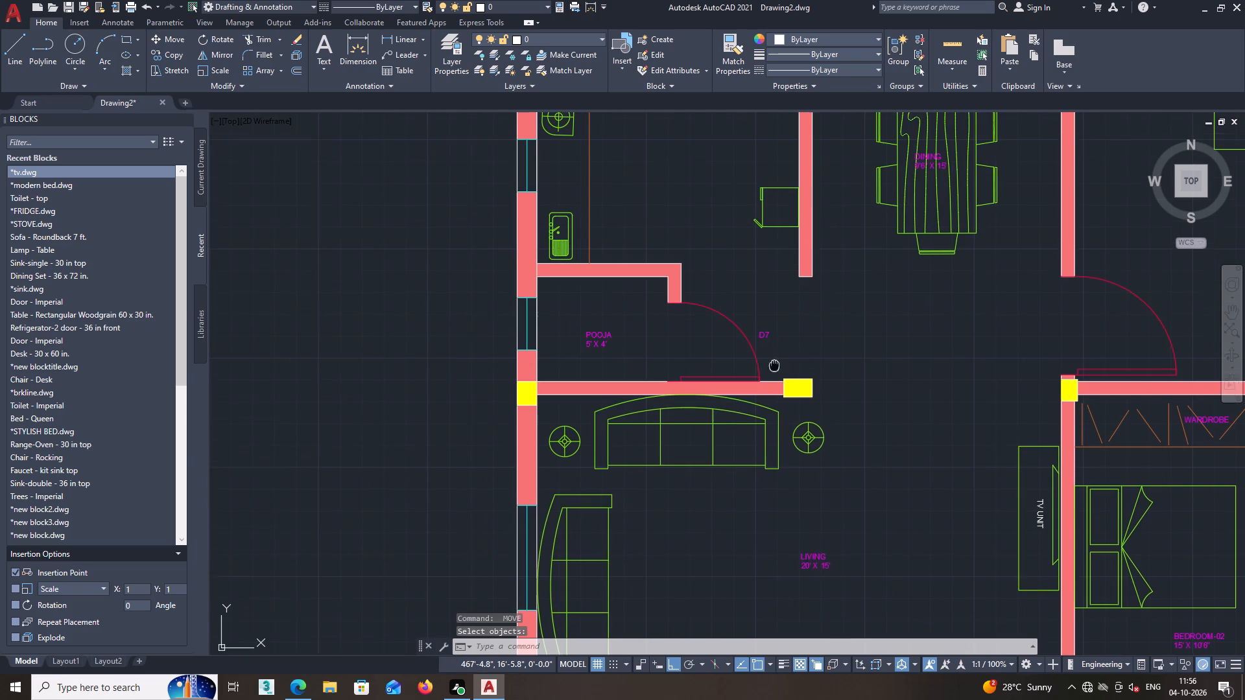
middle_click_drag(772, 379, 770, 396)
scroll(764, 381, "up", 1)
left_click(757, 364)
right_click(780, 331)
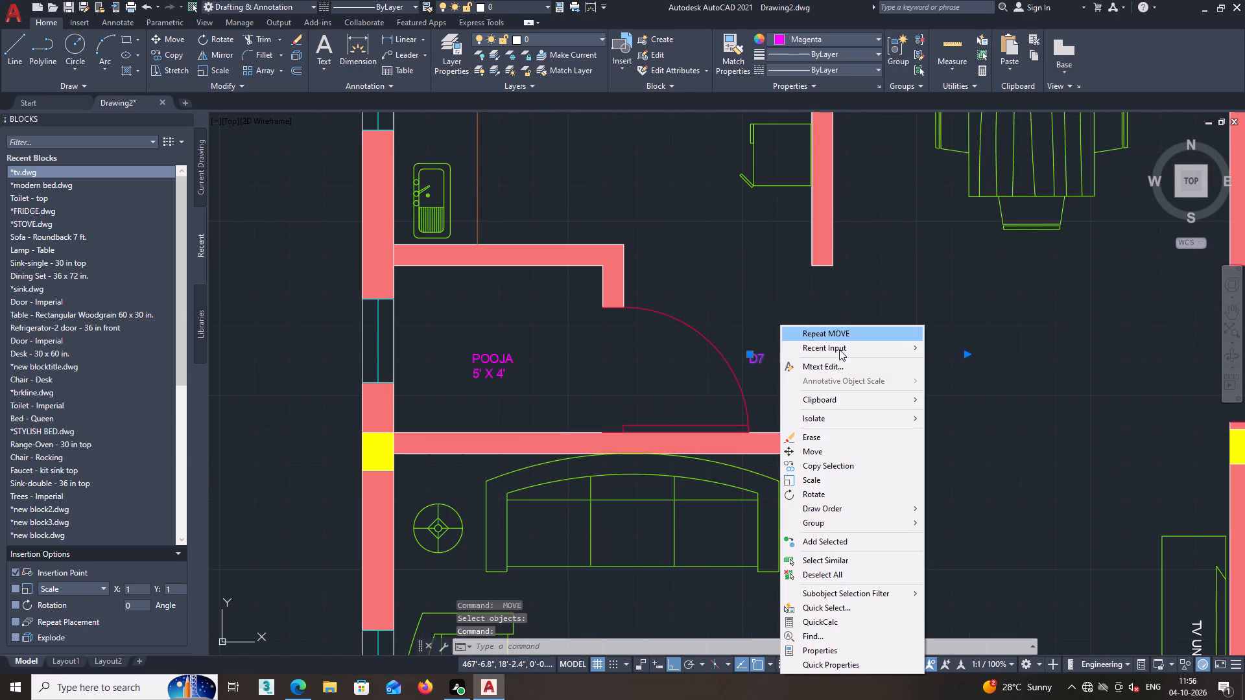
left_click(833, 464)
left_click(759, 358)
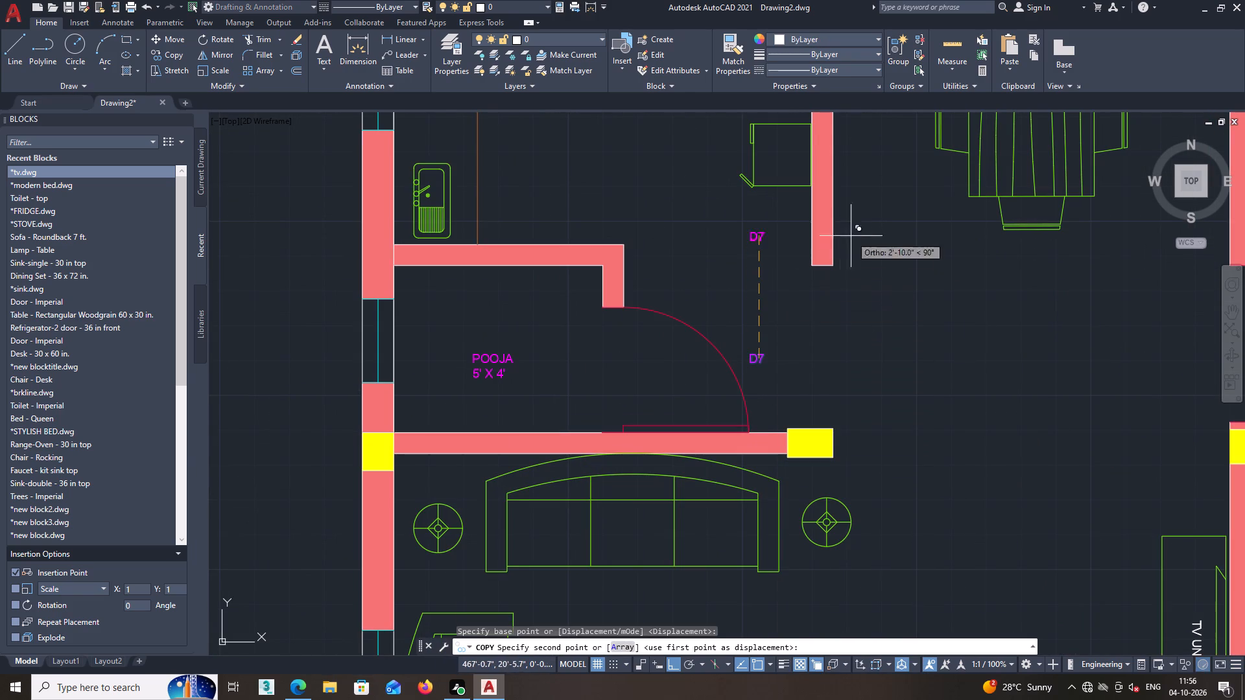
key("F8")
middle_click_drag(879, 222, 863, 458)
scroll(873, 417, "down", 1)
middle_click_drag(877, 415, 856, 531)
scroll(895, 417, "up", 1)
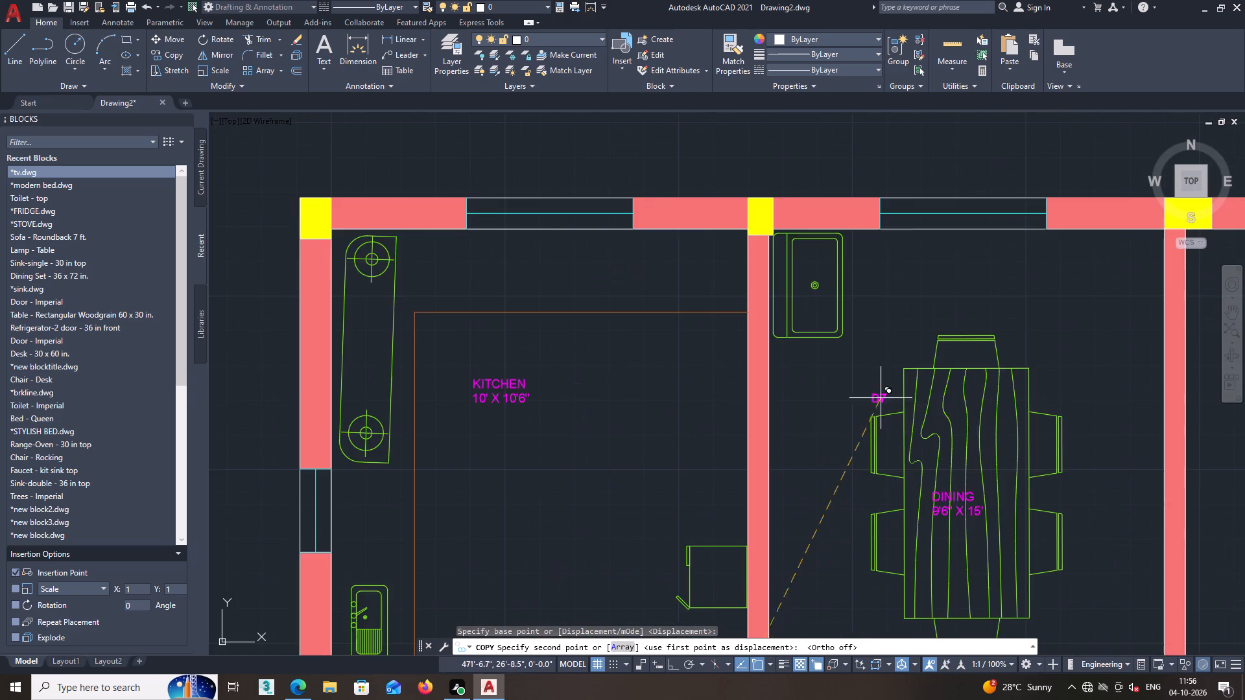
scroll(869, 388, "up", 1)
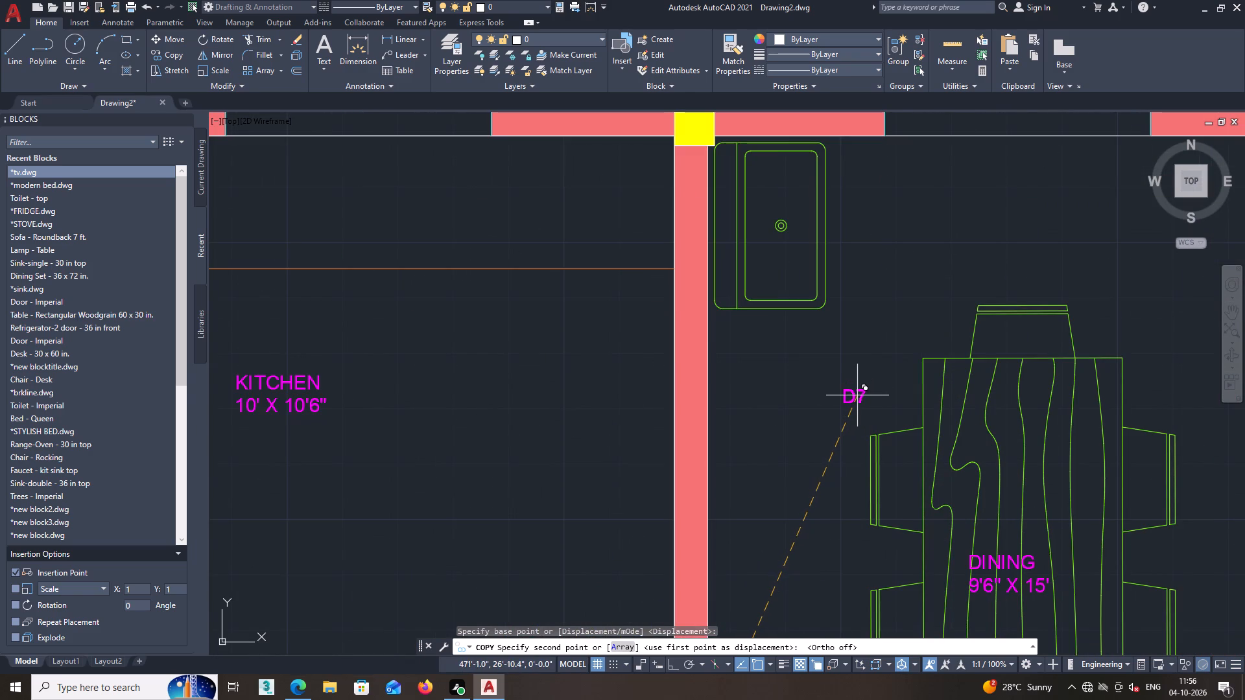
left_click(858, 395)
Place further copies of the D7 tag inside the door swings of BEDROOM-01 and BEDROOM-02.
scroll(864, 386, "down", 2)
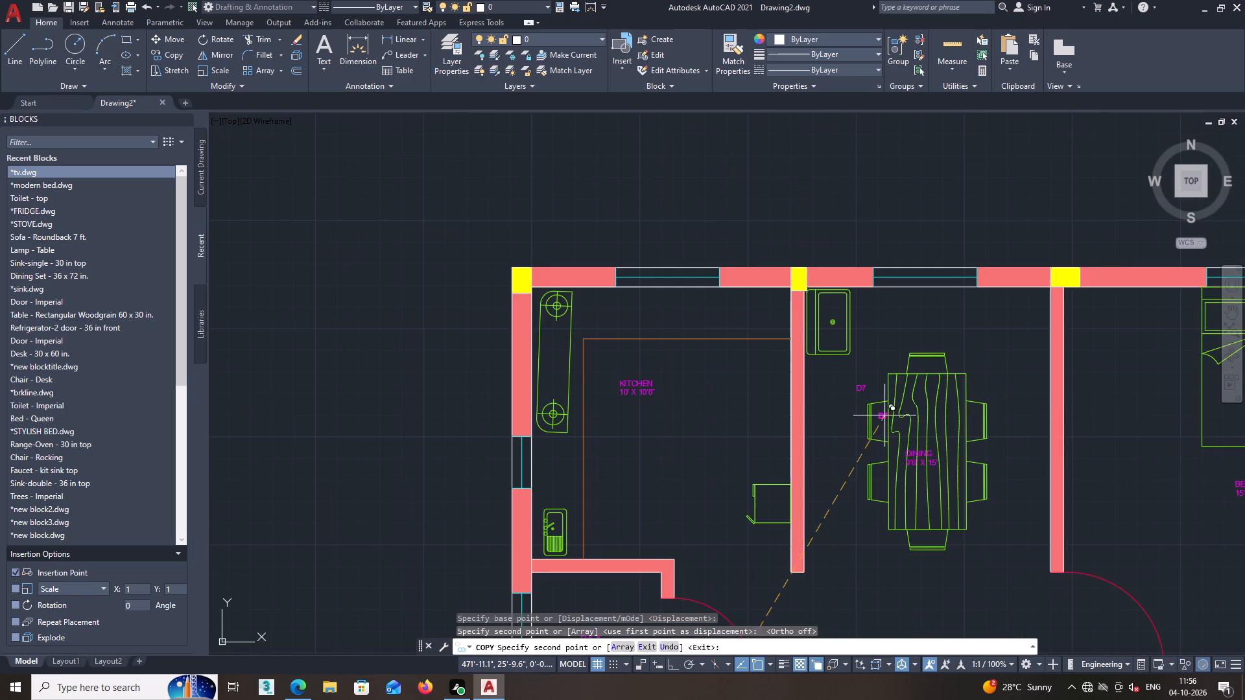
middle_click_drag(868, 435, 815, 326)
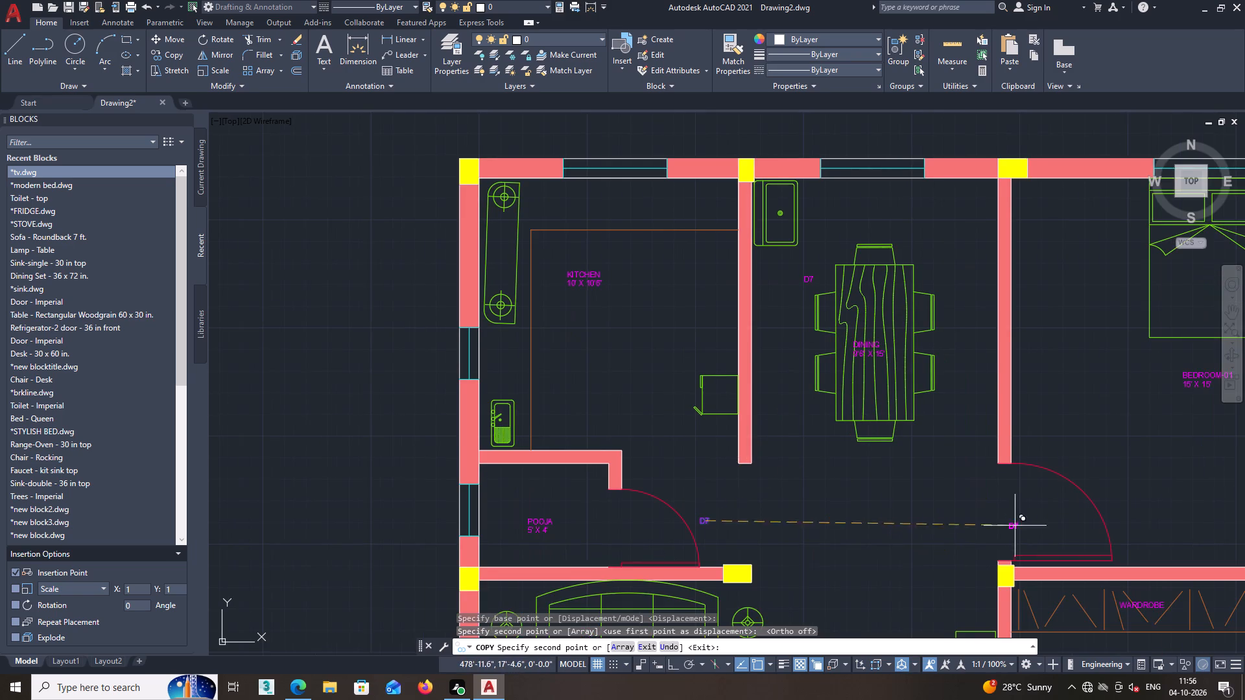
middle_click_drag(1014, 520, 956, 426)
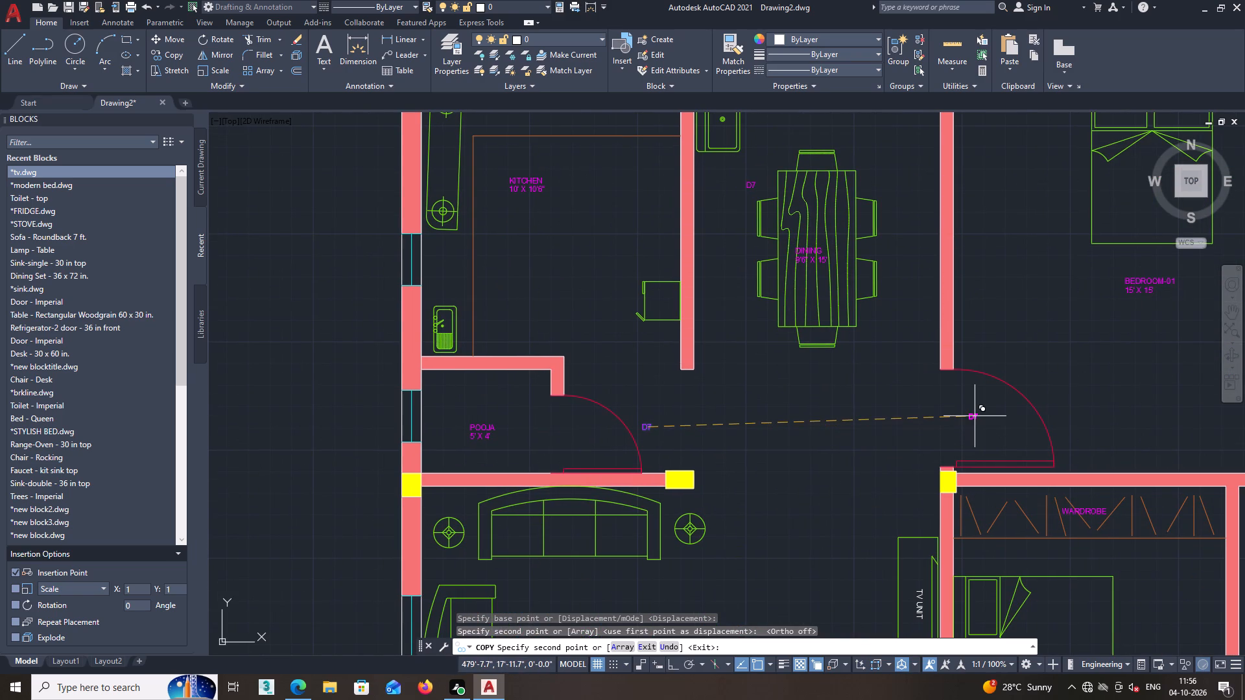
left_click(978, 428)
middle_click_drag(978, 428, 911, 385)
scroll(911, 386, "up", 1)
scroll(923, 392, "down", 2)
middle_click_drag(969, 427, 975, 325)
middle_click_drag(973, 419, 953, 342)
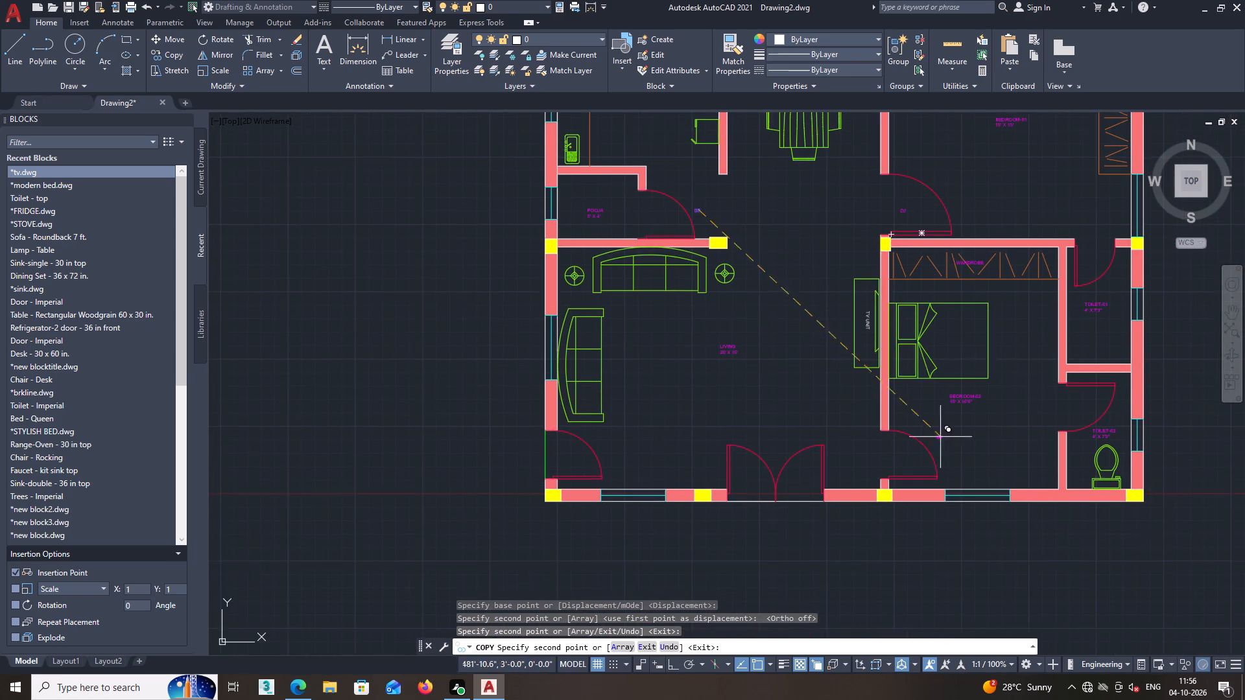
scroll(925, 451, "up", 1)
left_click(888, 460)
Place copies of the D7 tag in the door openings of TOILET-02 and TOILET-01.
middle_click_drag(905, 455, 861, 385)
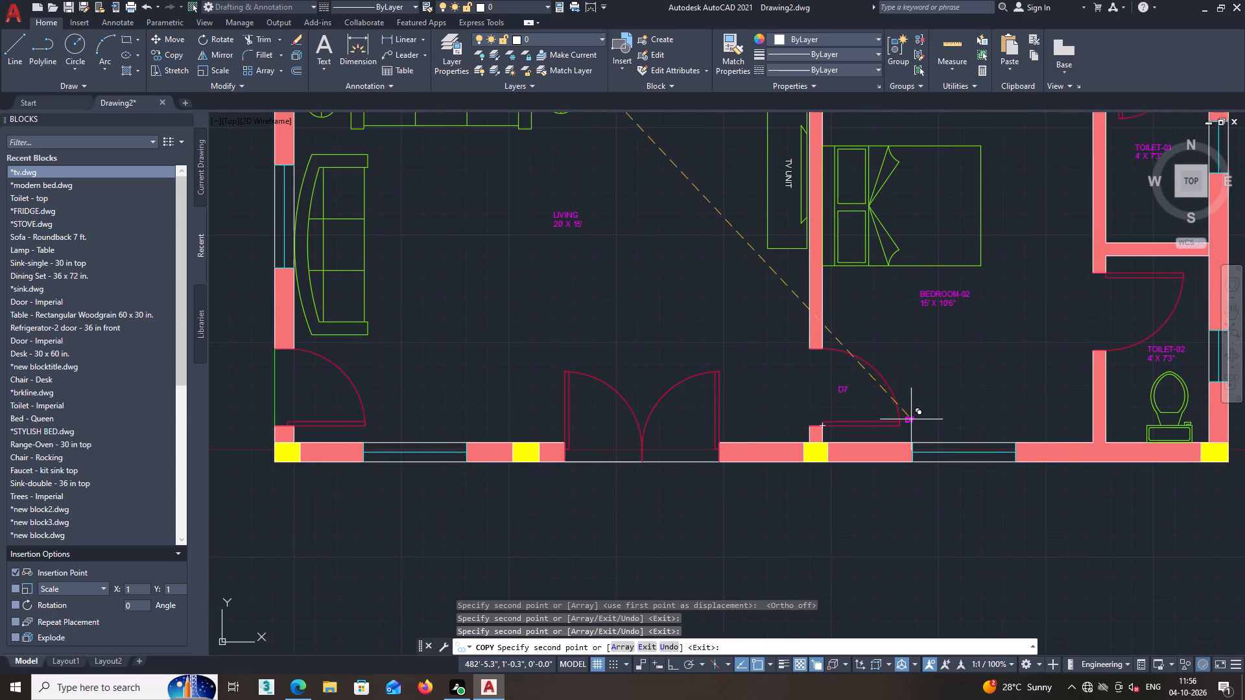
middle_click_drag(935, 426, 900, 408)
middle_click_drag(1069, 366, 1013, 462)
middle_click_drag(1045, 415, 1003, 505)
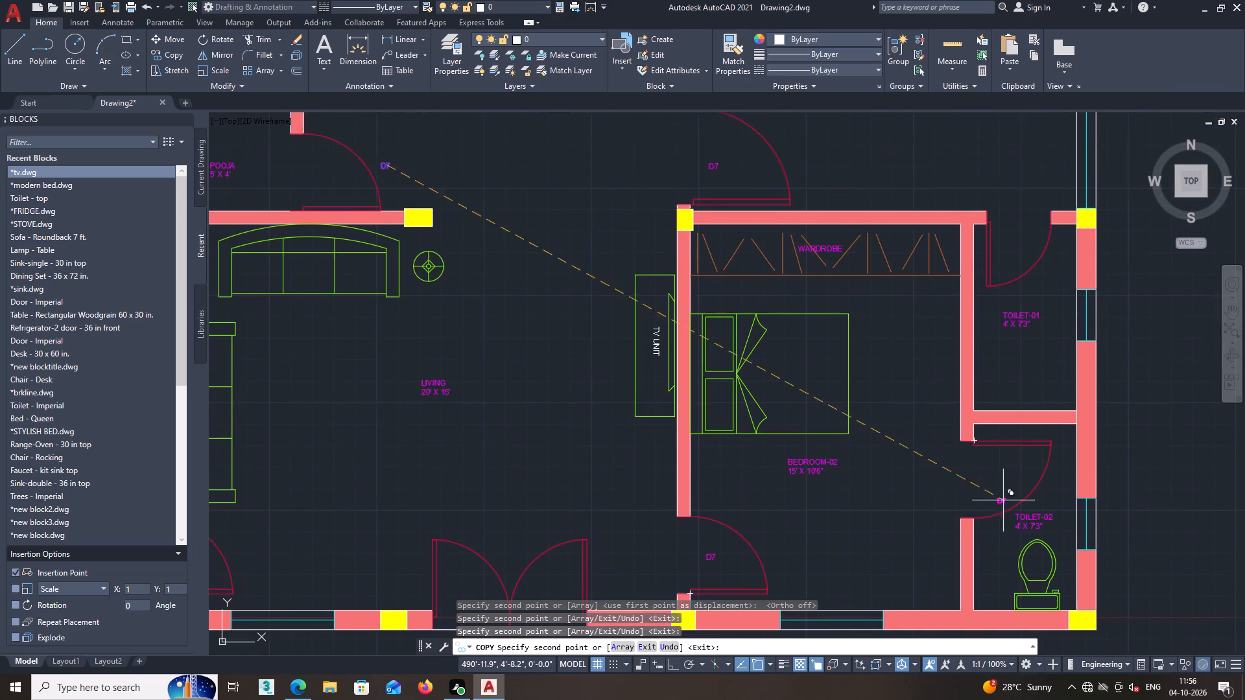
scroll(1004, 484, "up", 1)
left_click(952, 468)
middle_click_drag(948, 423, 933, 622)
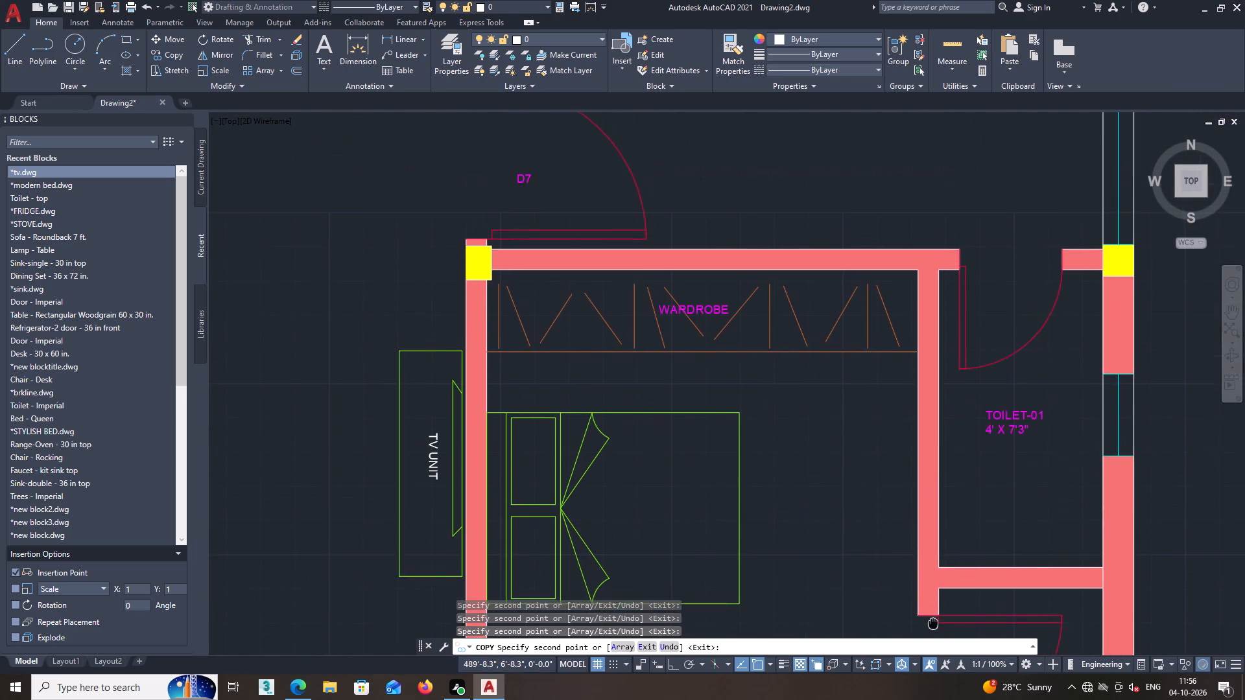
middle_click_drag(933, 622, 941, 613)
middle_click_drag(1009, 294, 943, 419)
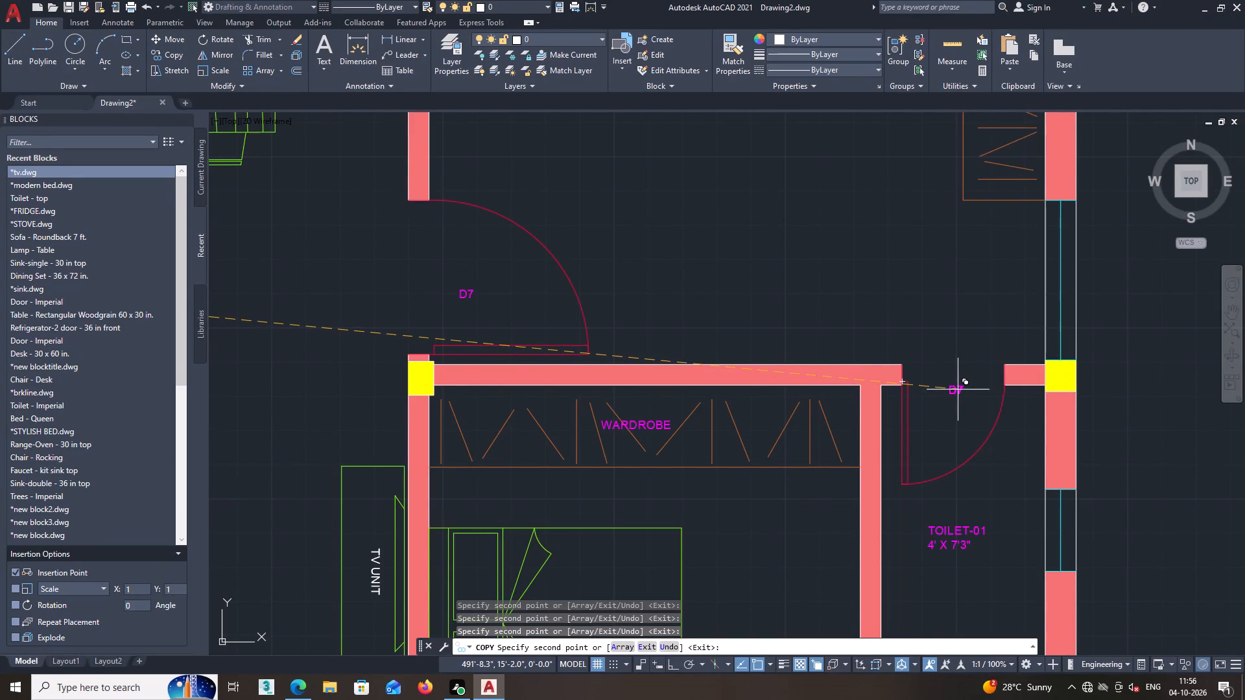
left_click(958, 390)
Place a copy of the D7 tag inside the swing of the living room's single door on the west wall.
scroll(891, 334, "down", 2)
middle_click_drag(866, 342, 867, 347)
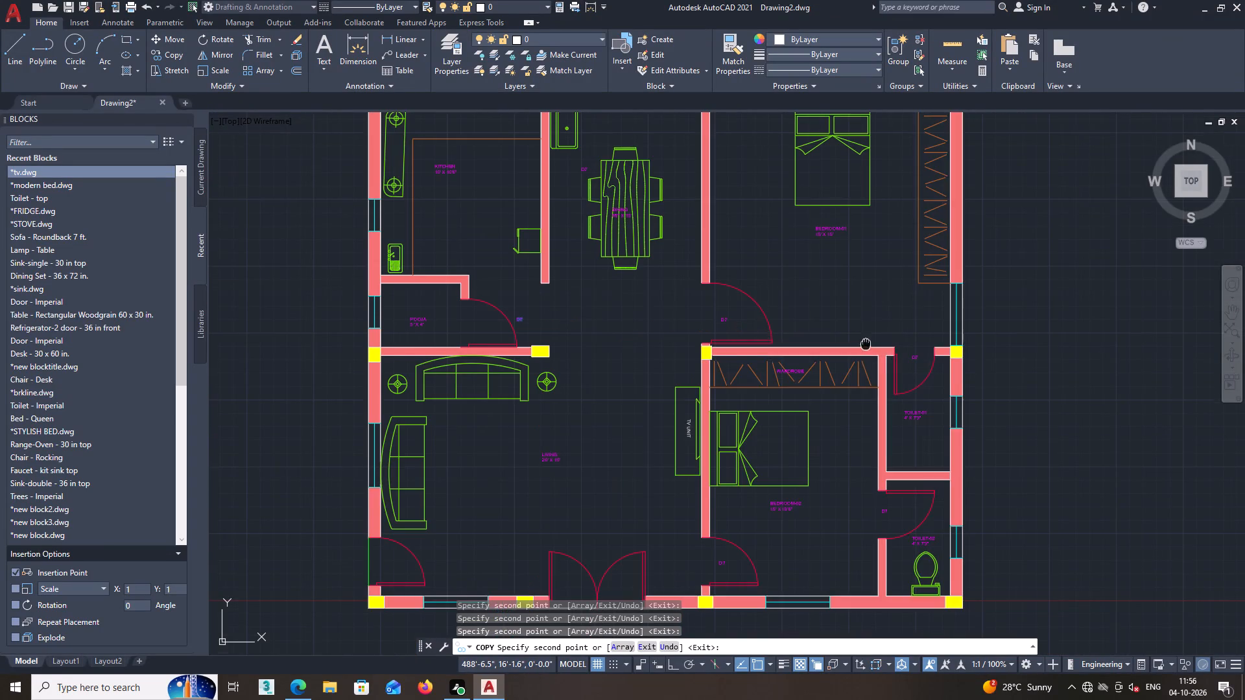
middle_click_drag(867, 347, 956, 540)
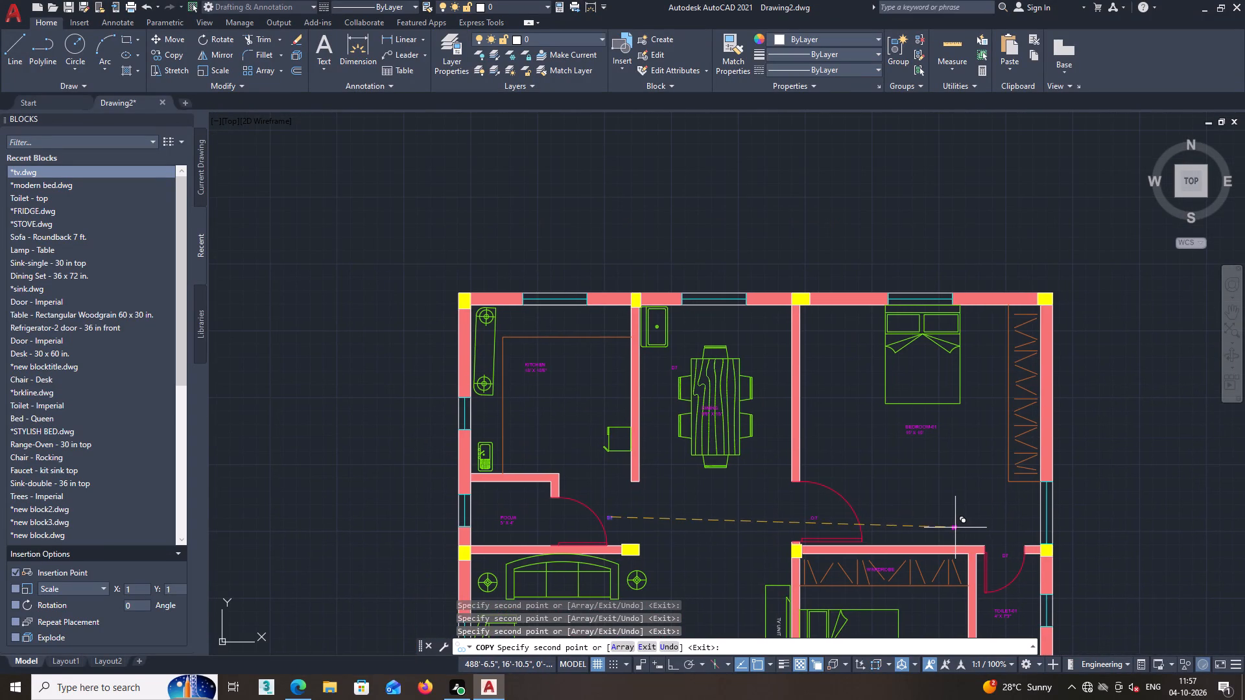
middle_click_drag(859, 517, 1004, 519)
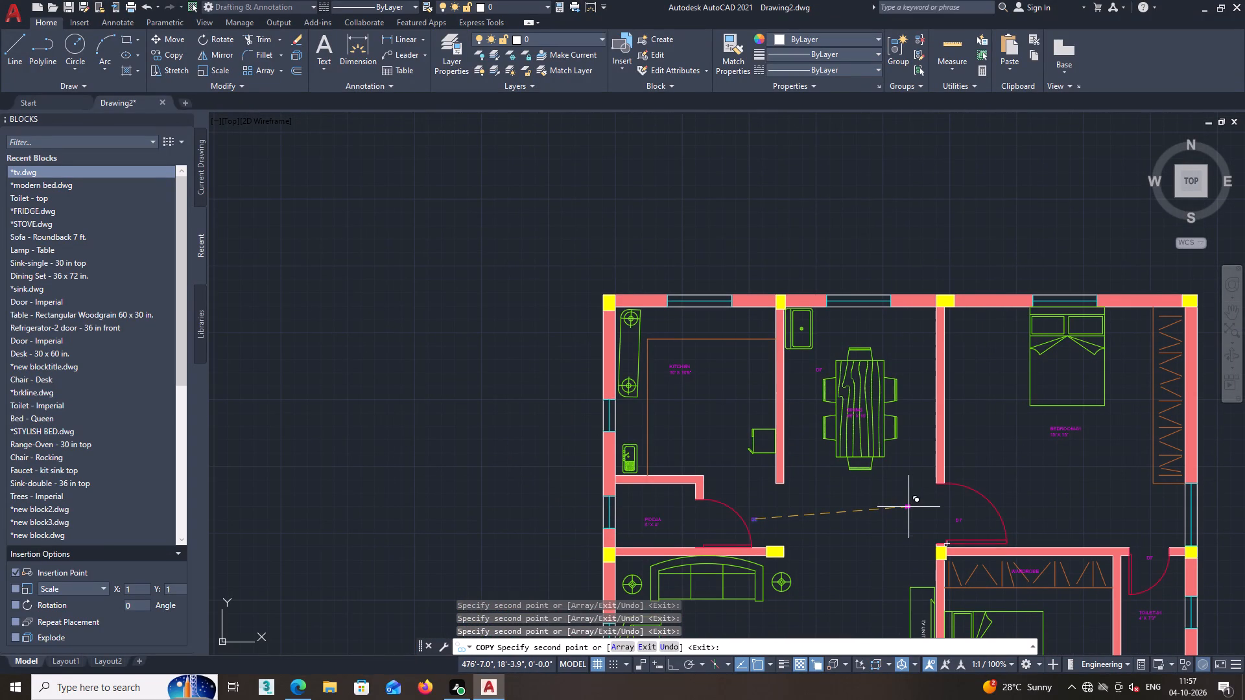
middle_click_drag(895, 507, 895, 395)
middle_click_drag(839, 465, 871, 377)
middle_click_drag(830, 441, 836, 406)
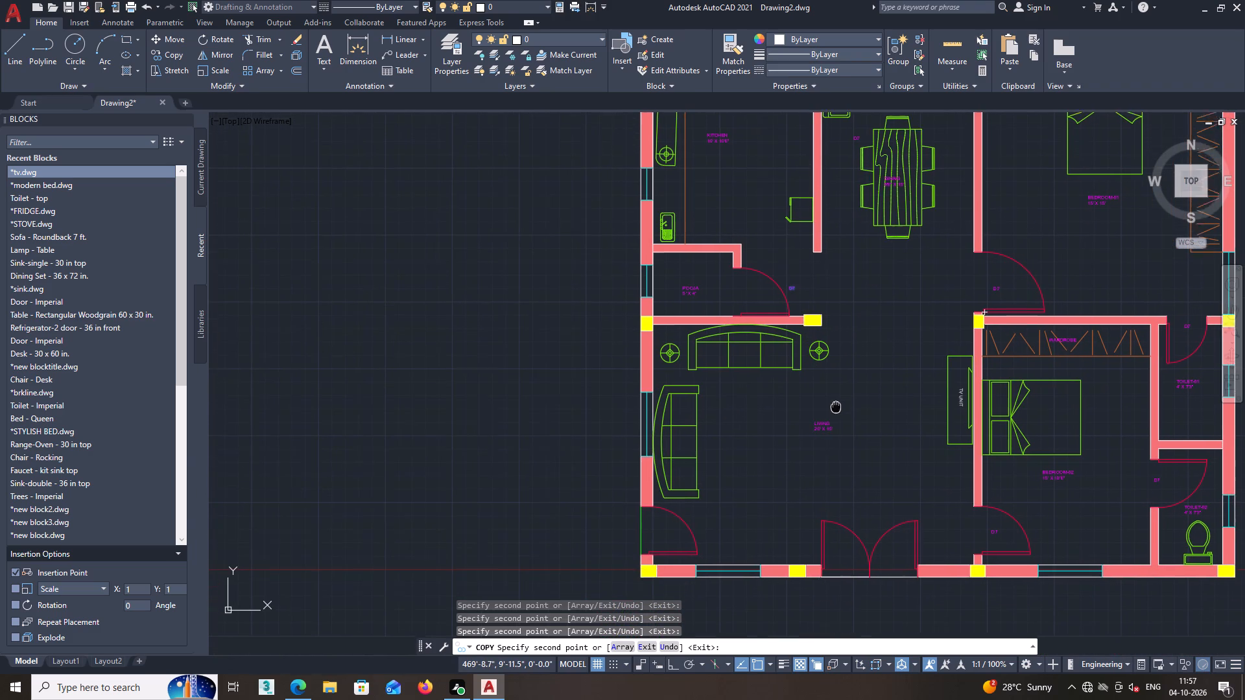
middle_click_drag(836, 406, 836, 404)
middle_click_drag(834, 464, 851, 434)
scroll(728, 476, "up", 2)
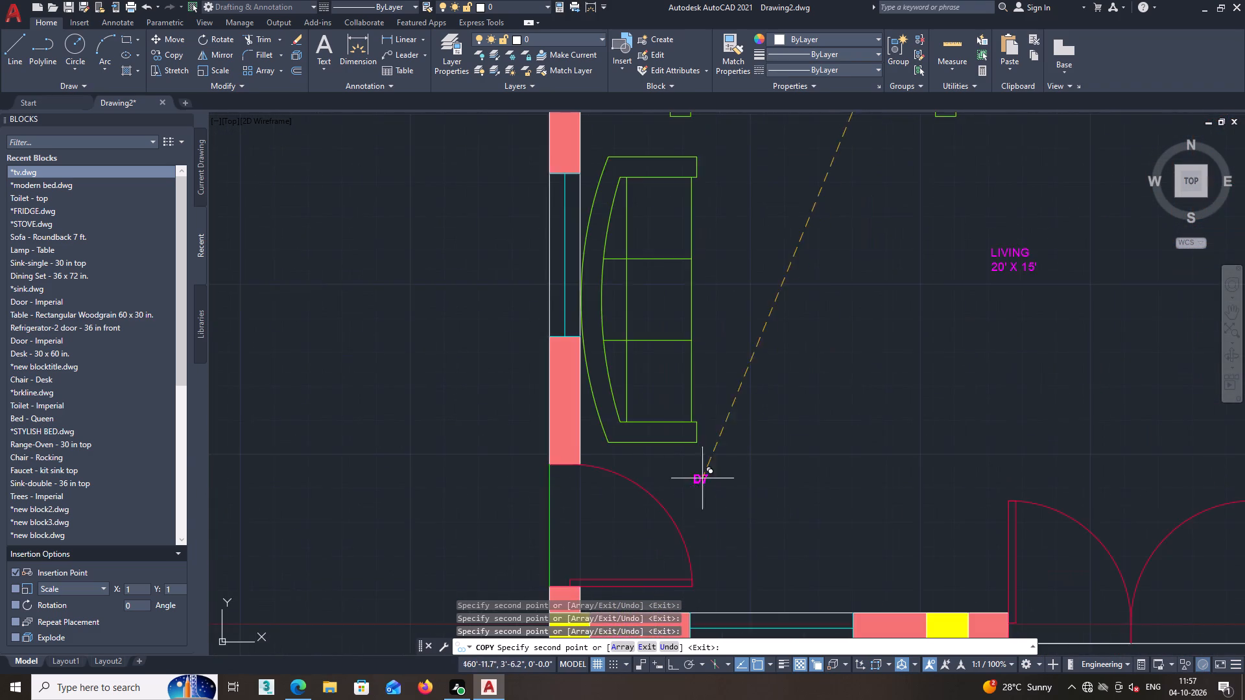
scroll(686, 481, "up", 1)
middle_click_drag(588, 555, 767, 433)
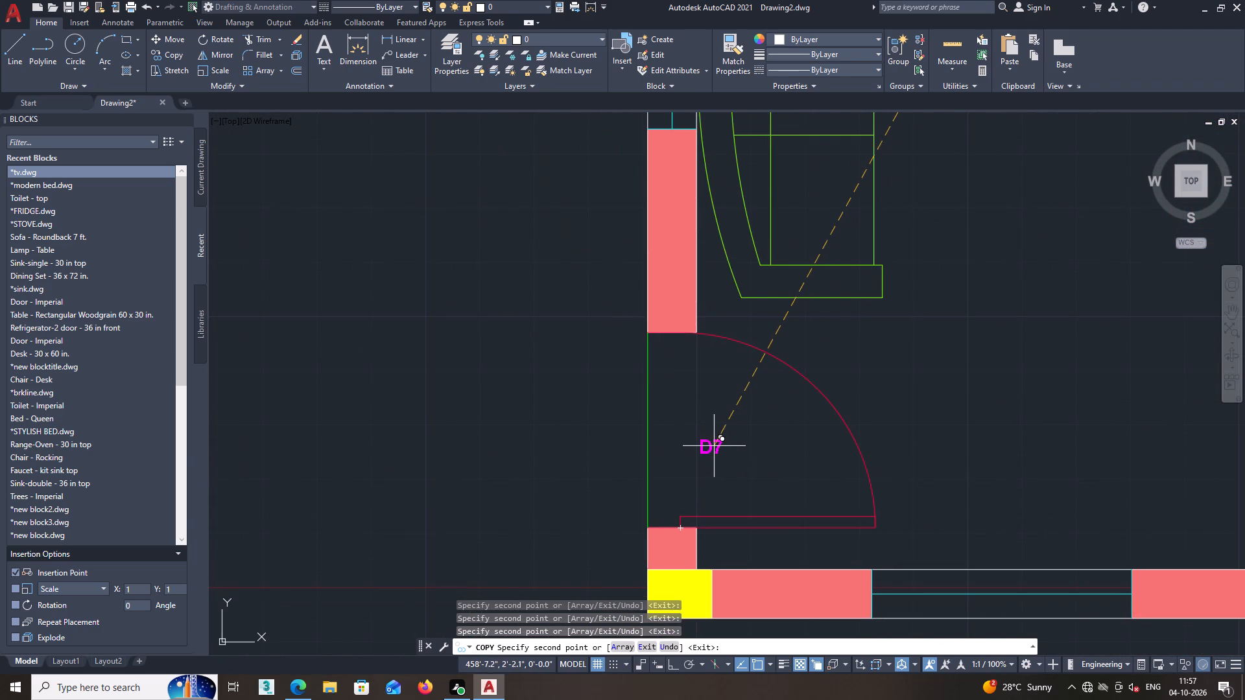
left_click(714, 446)
Place a final copy of the D7 tag in the living room's double entrance door and end the copying.
scroll(783, 436, "down", 2)
middle_click_drag(851, 457, 689, 399)
scroll(953, 465, "up", 1)
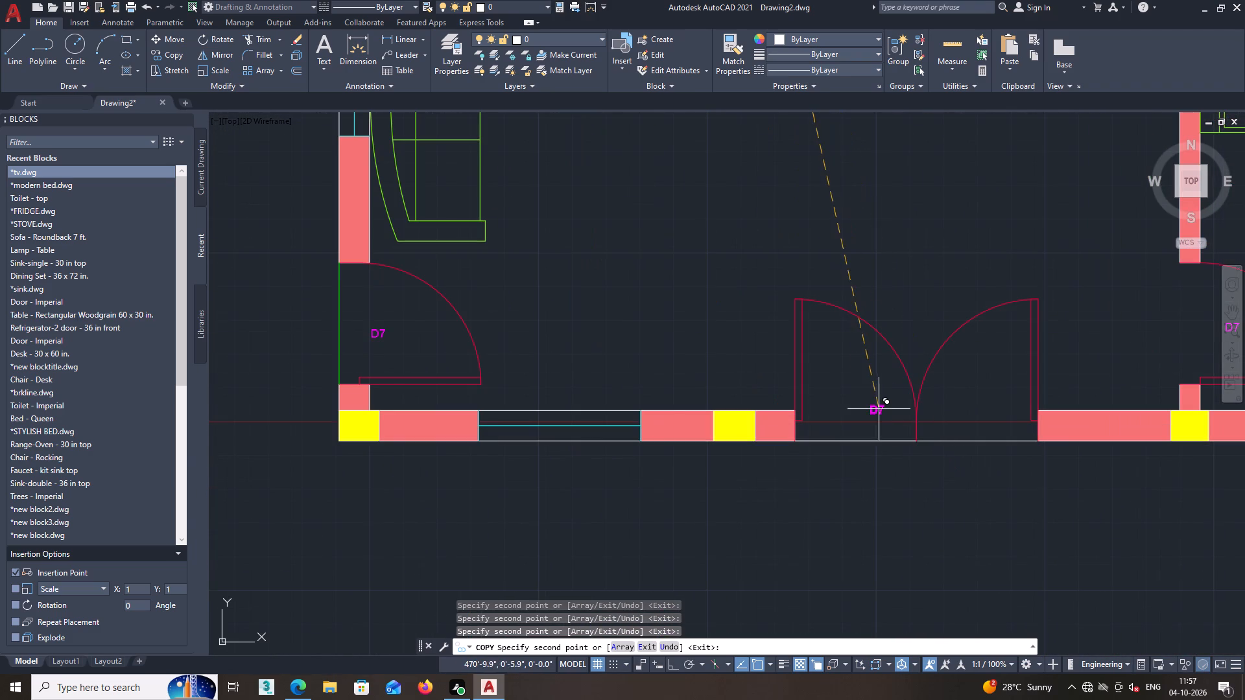
left_click(878, 391)
middle_click_drag(907, 396, 788, 432)
middle_click_drag(916, 471, 830, 472)
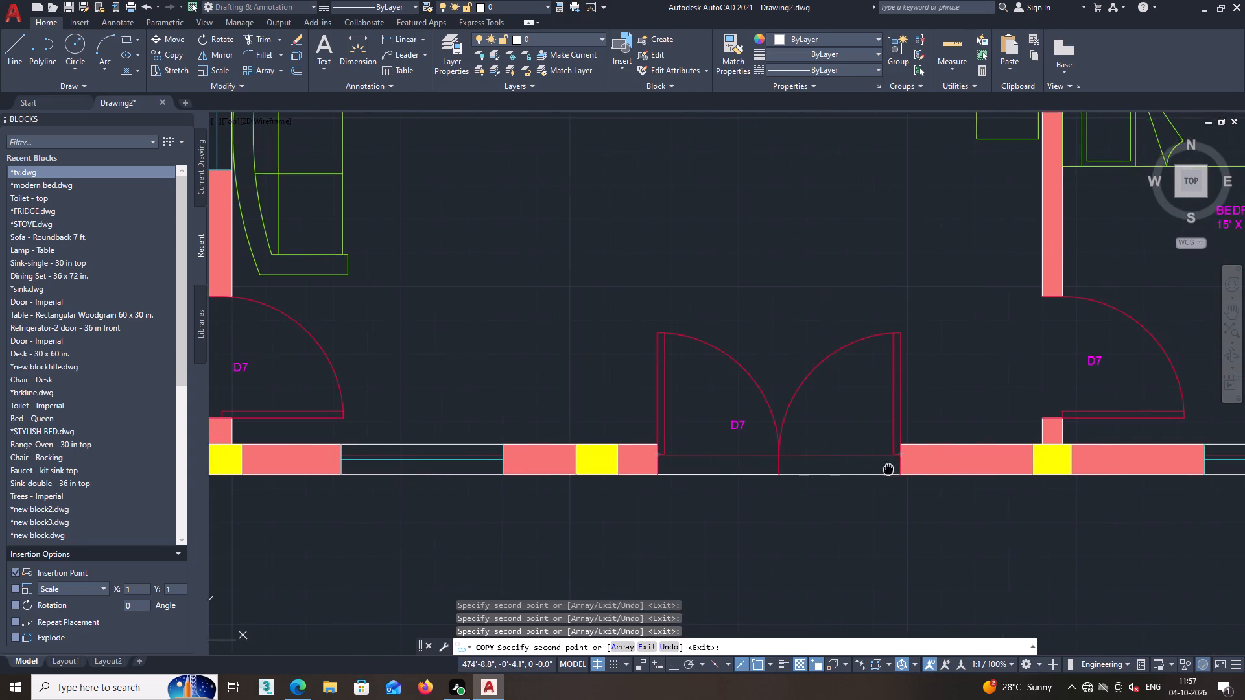
middle_click_drag(830, 472, 812, 474)
middle_click_drag(1045, 408, 860, 472)
scroll(957, 456, "down", 1)
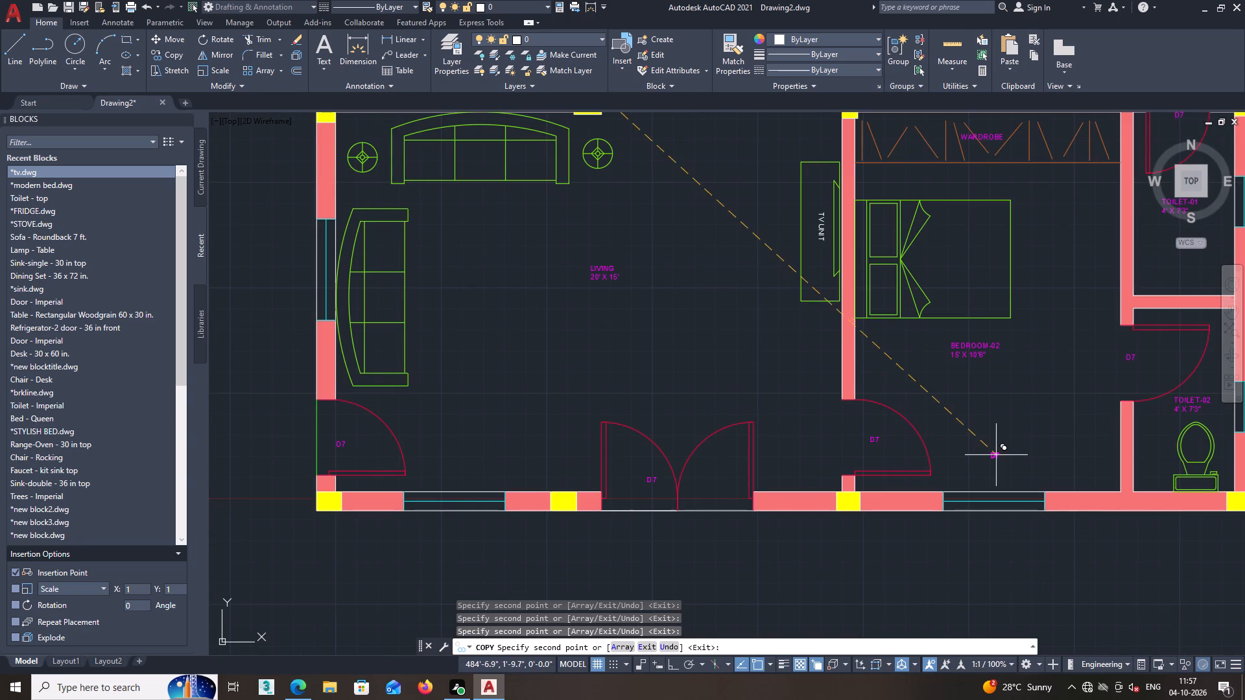
key("space")
Change the text of the BEDROOM-02 door tag to D3.
scroll(867, 445, "up", 2)
left_click(878, 436)
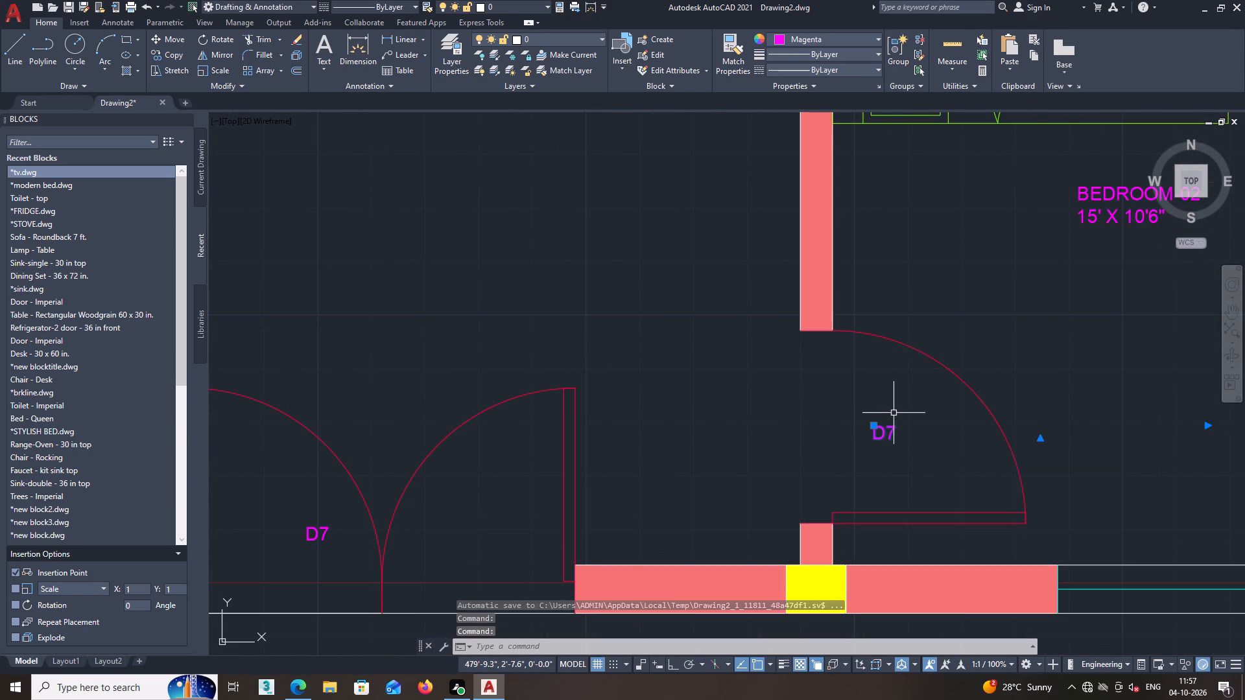
right_click(894, 413)
left_click(924, 104)
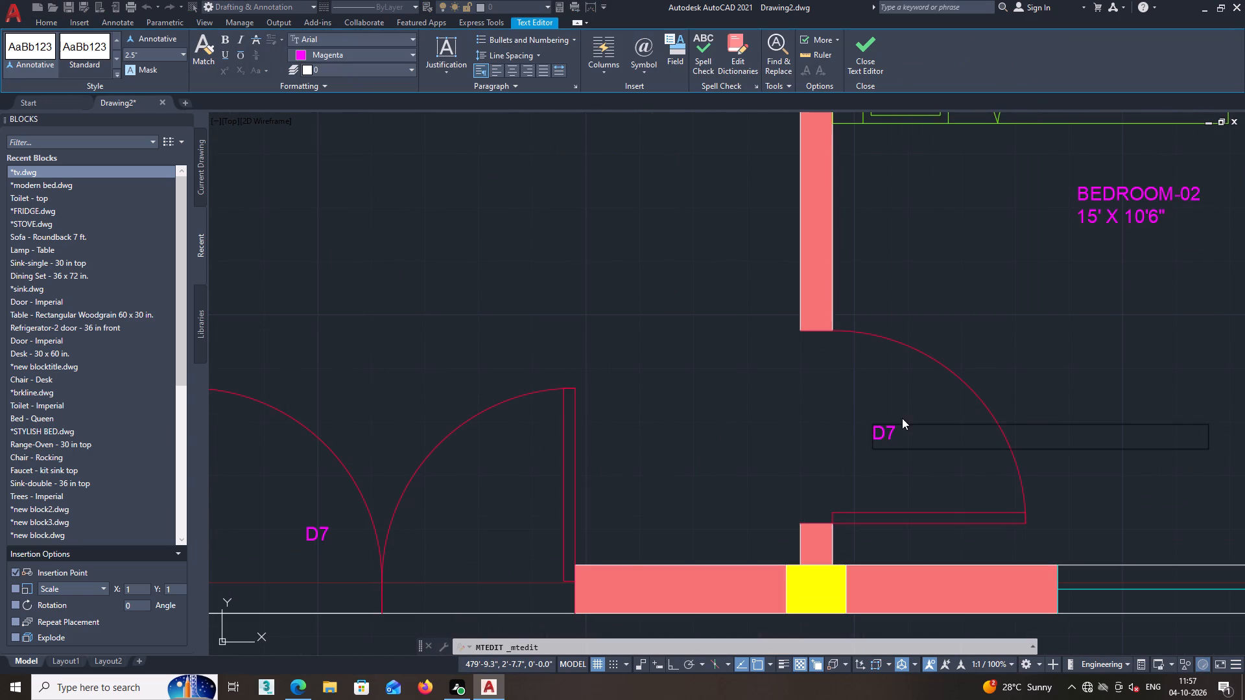
left_click(901, 428)
key("BackSpace")
key("3")
left_click(829, 466)
Change the tag text at the living room's double entrance door to D1.
middle_click_drag(829, 461, 895, 348)
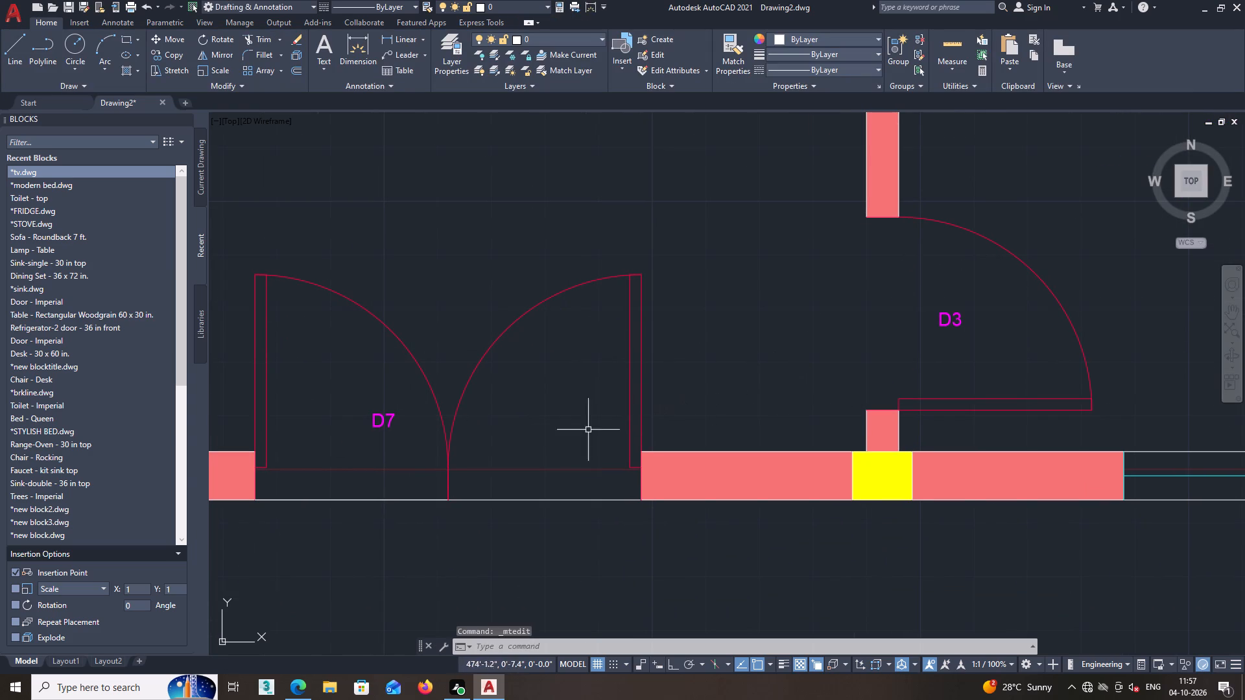
key("space")
left_click(375, 425)
middle_click_drag(436, 423, 455, 414)
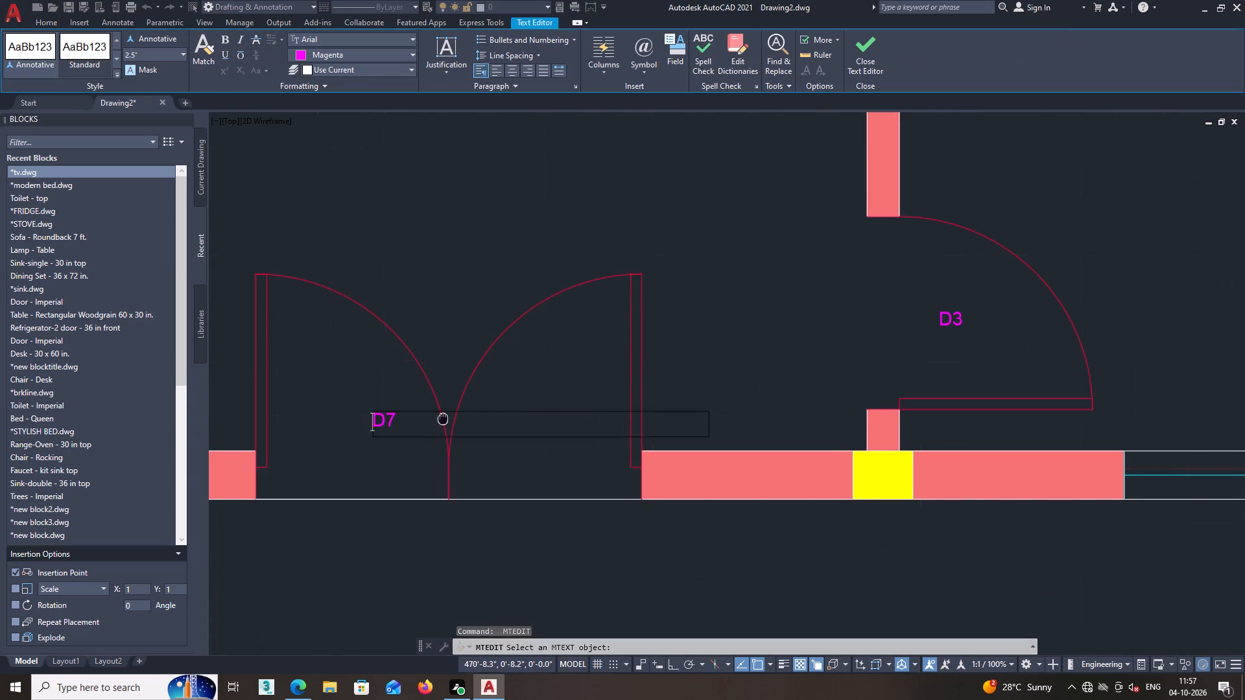
middle_click_drag(455, 414, 552, 391)
left_click(521, 396)
key("BackSpace")
key("1")
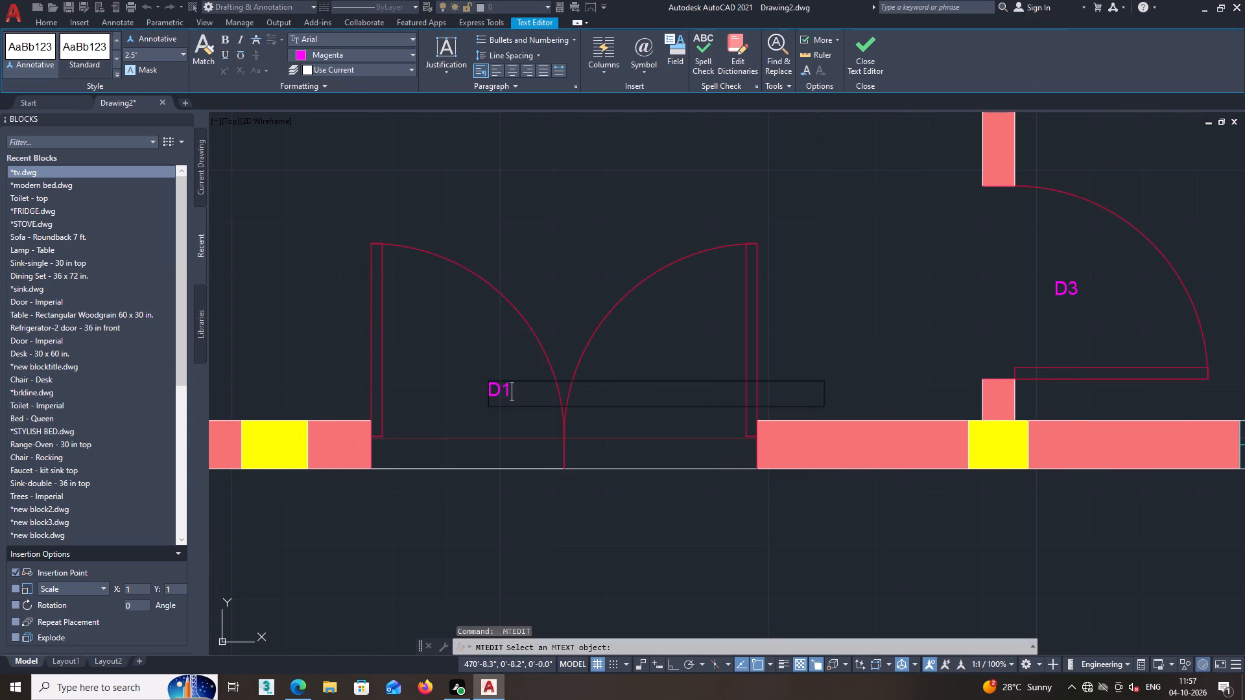
left_click(562, 293)
Change the tag text at the living room's single west-wall door to D2.
scroll(563, 293, "down", 1)
key("space")
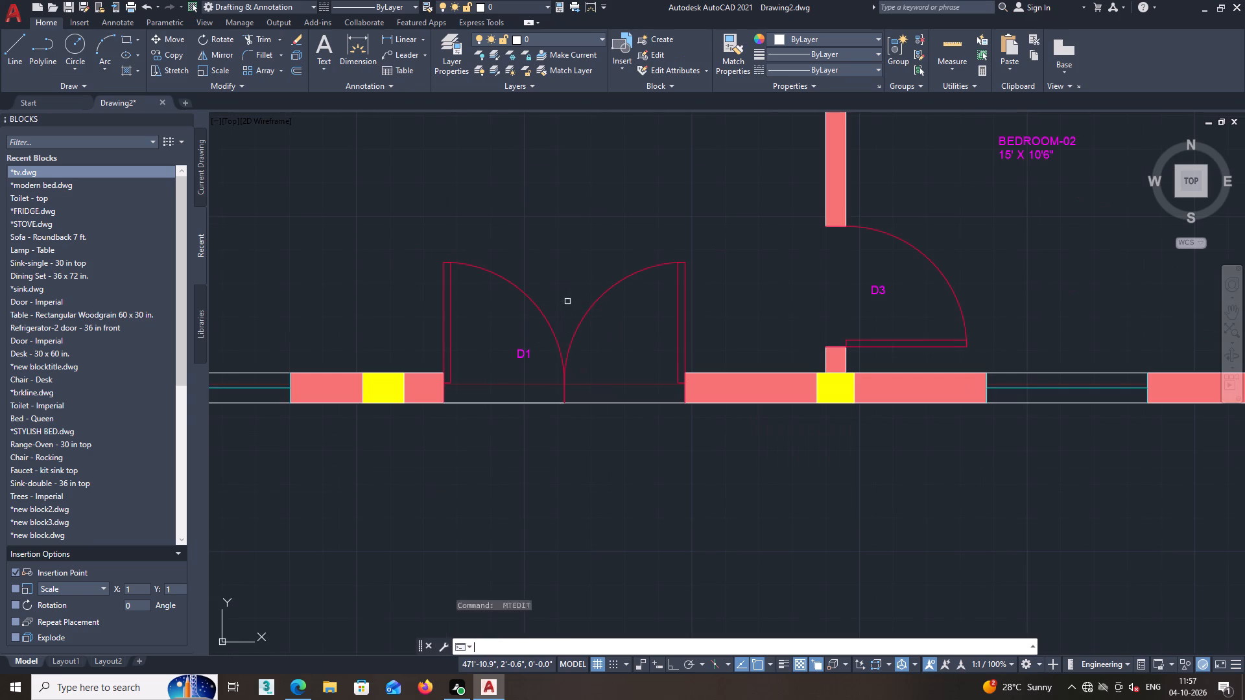
middle_click_drag(567, 301, 883, 323)
scroll(731, 347, "down", 1)
middle_click_drag(575, 397, 716, 379)
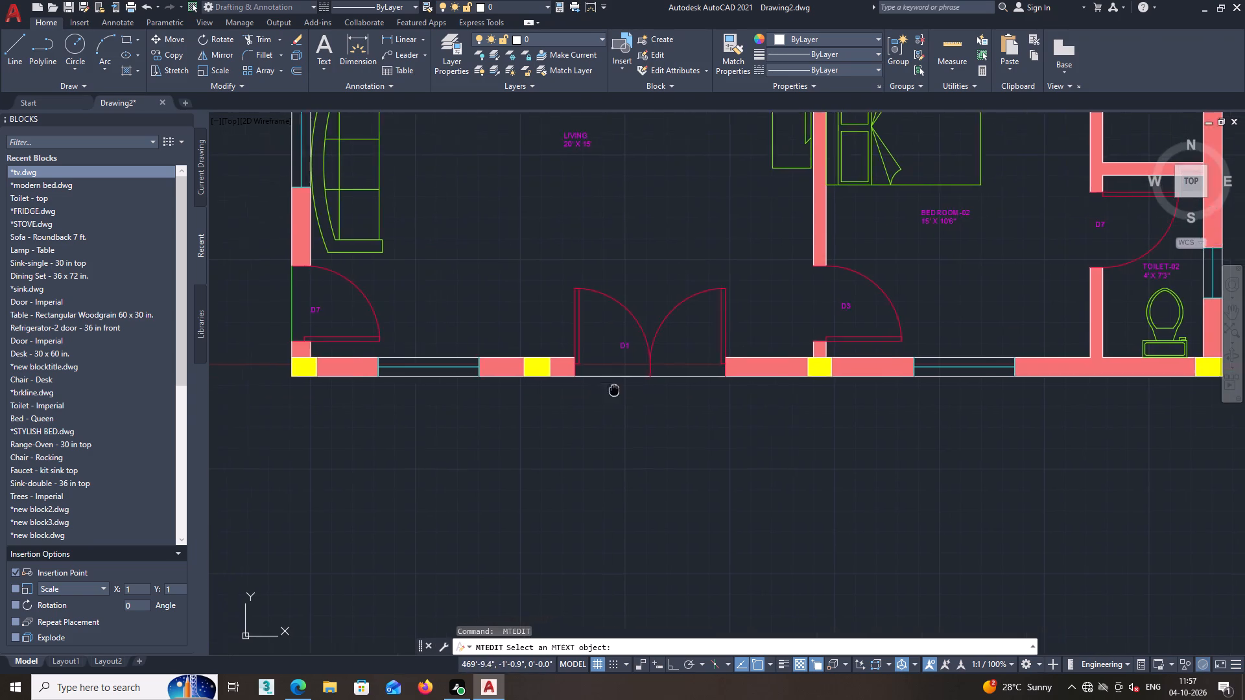
middle_click_drag(716, 379, 871, 369)
scroll(706, 318, "up", 1)
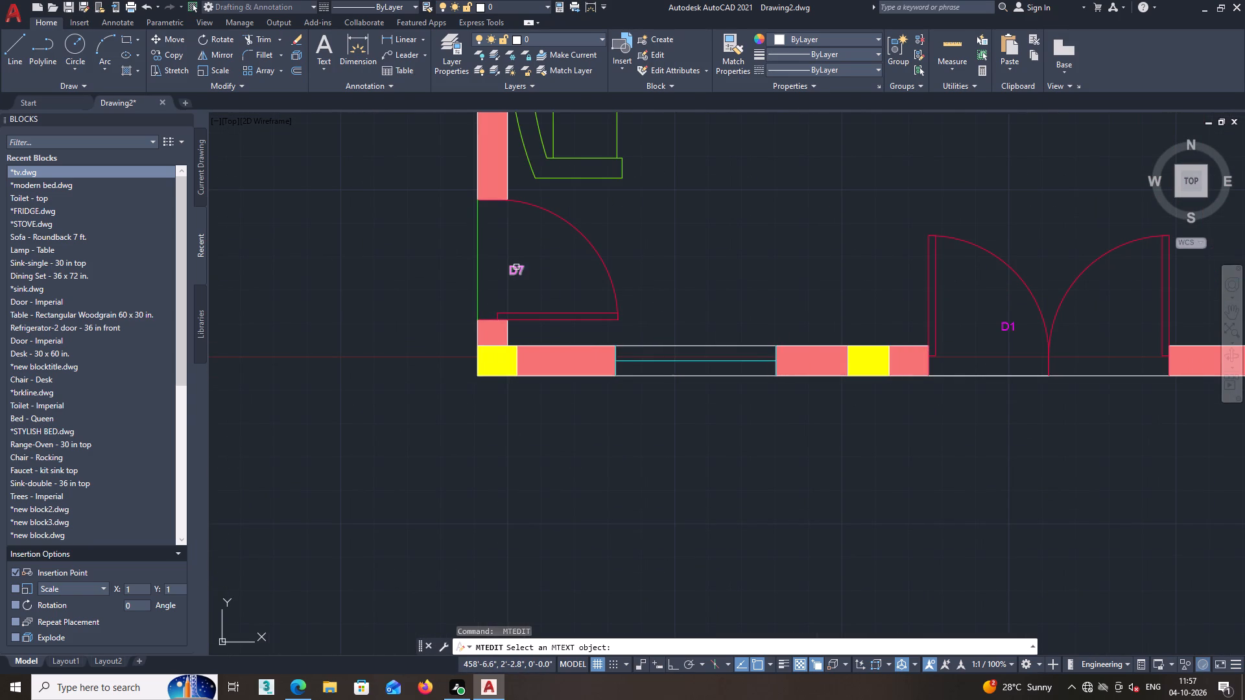
left_click(516, 267)
left_click(528, 275)
key("BackSpace")
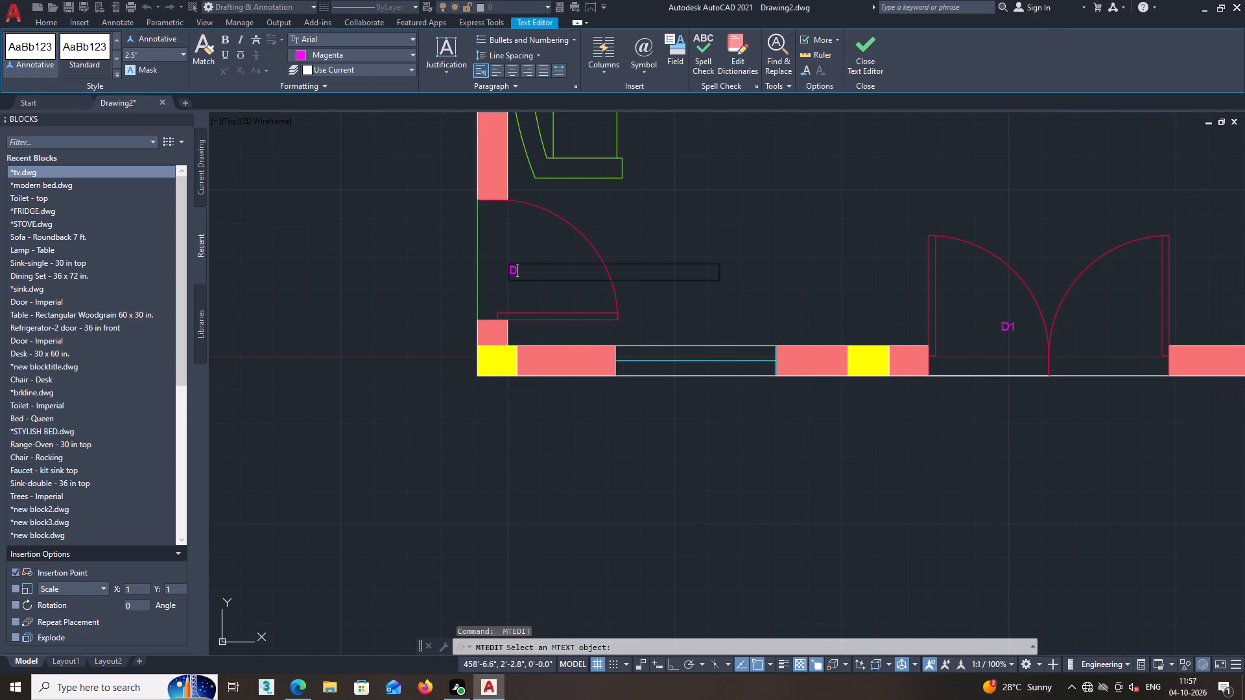
key("2")
left_click(602, 239)
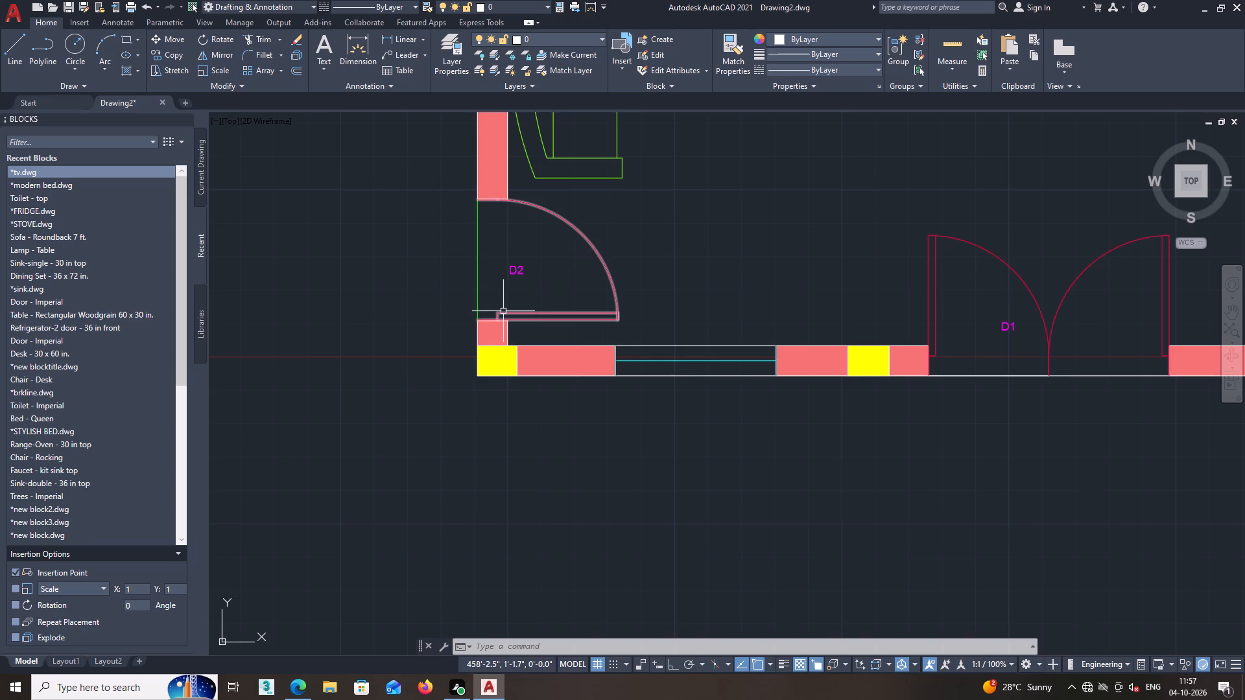
Change the text of the tag between the sink and the dining table to D8.
middle_click_drag(530, 321, 527, 369)
middle_click_drag(600, 279, 560, 437)
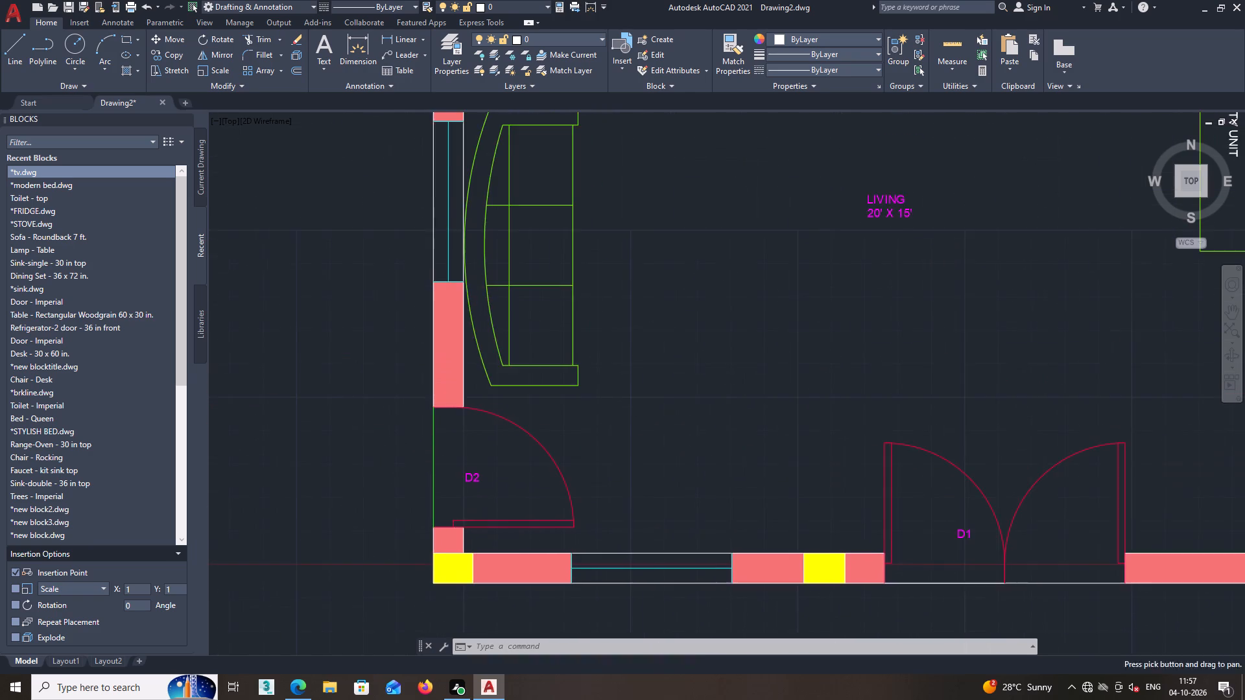
middle_click_drag(661, 329, 606, 522)
scroll(669, 383, "down", 2)
middle_click_drag(665, 374, 608, 531)
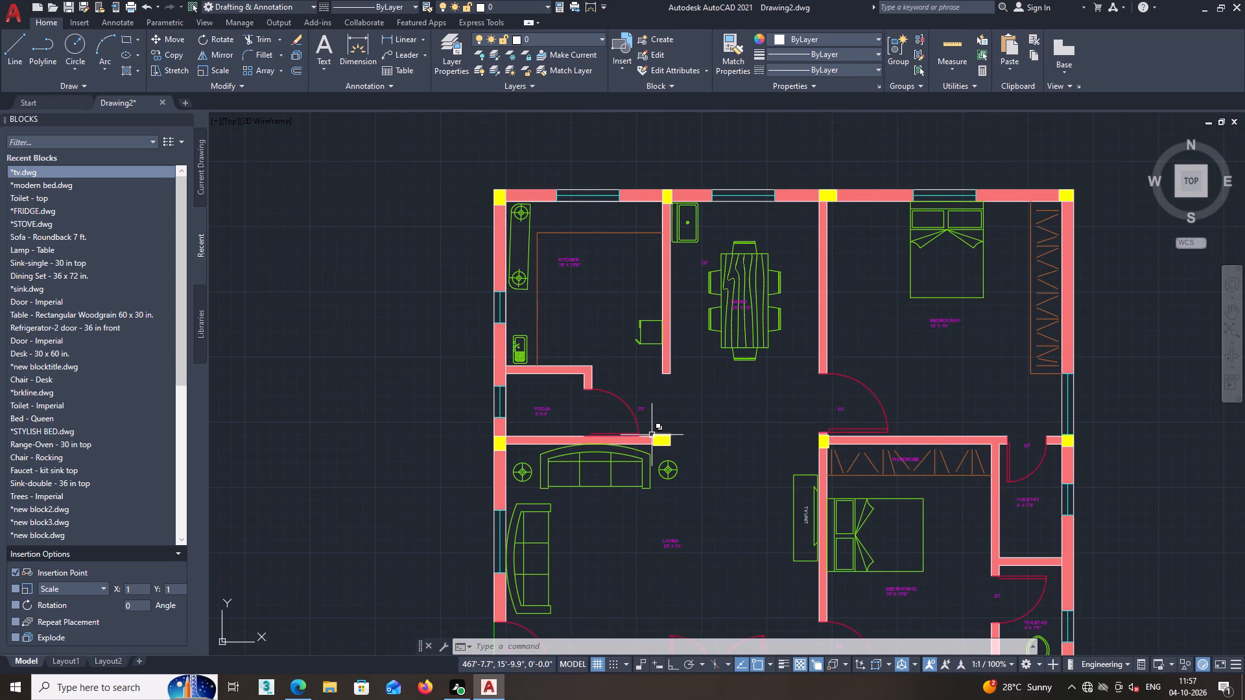
key("space")
middle_click_drag(645, 396, 627, 442)
middle_click_drag(658, 374, 658, 382)
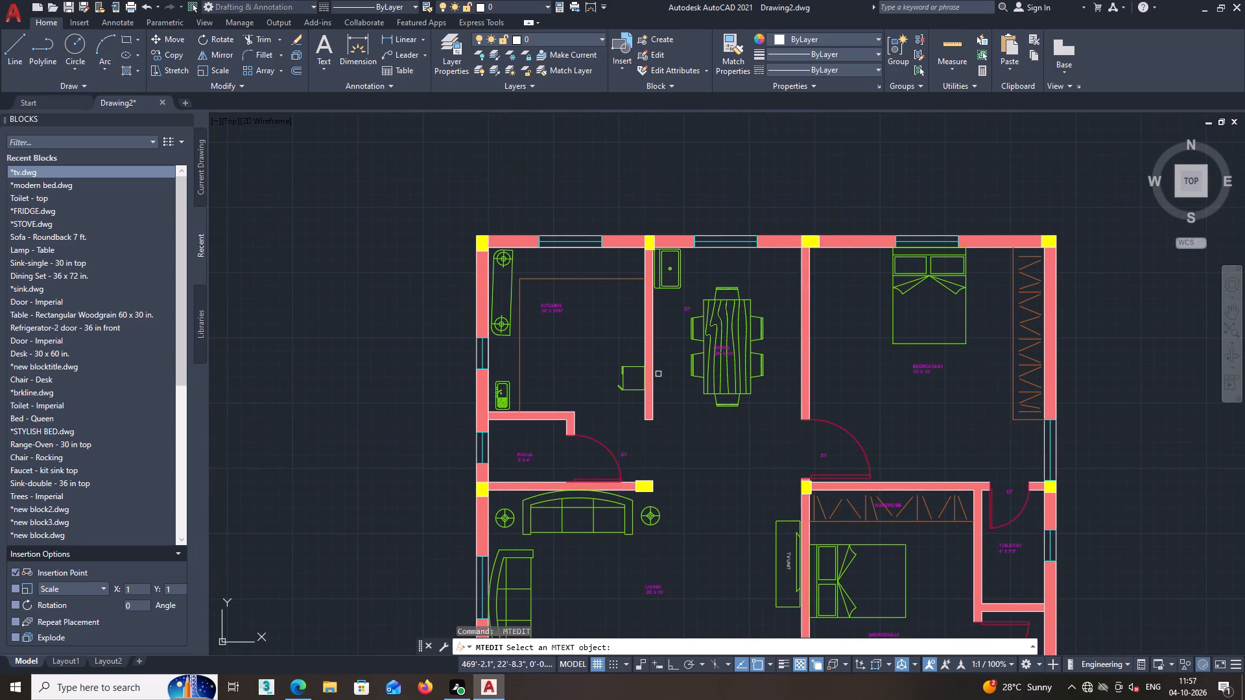
middle_click_drag(658, 382, 650, 422)
scroll(667, 362, "up", 3)
left_click(709, 341)
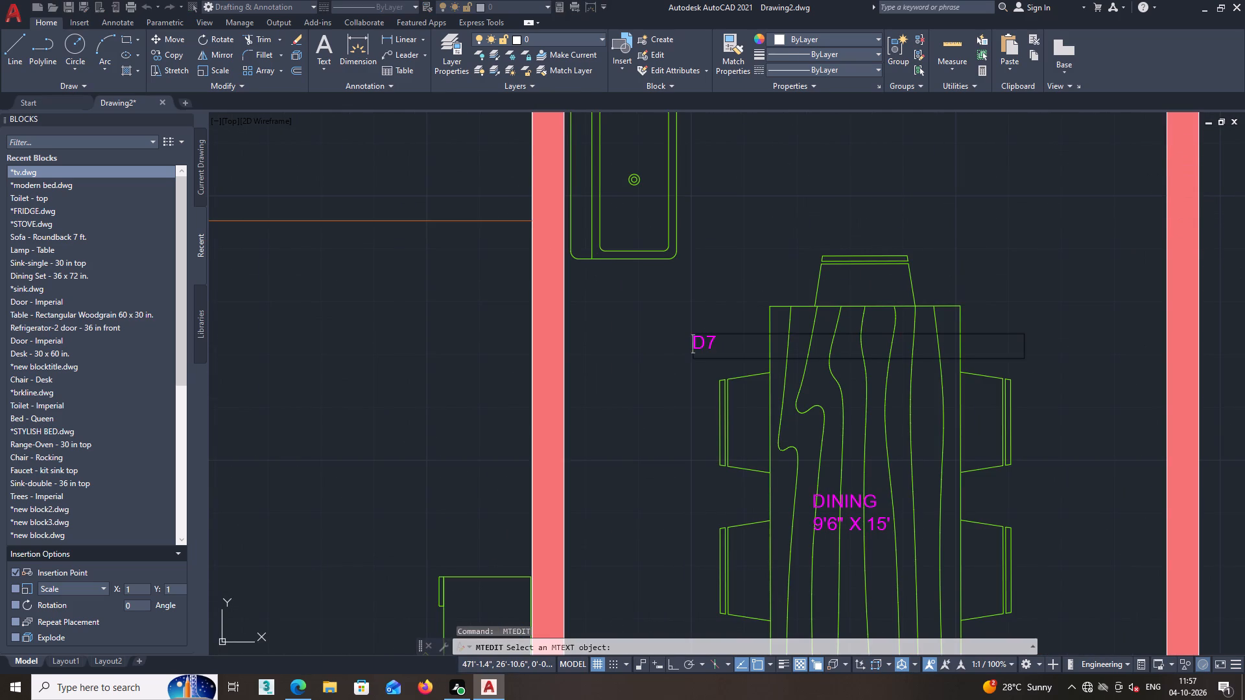
left_click(722, 347)
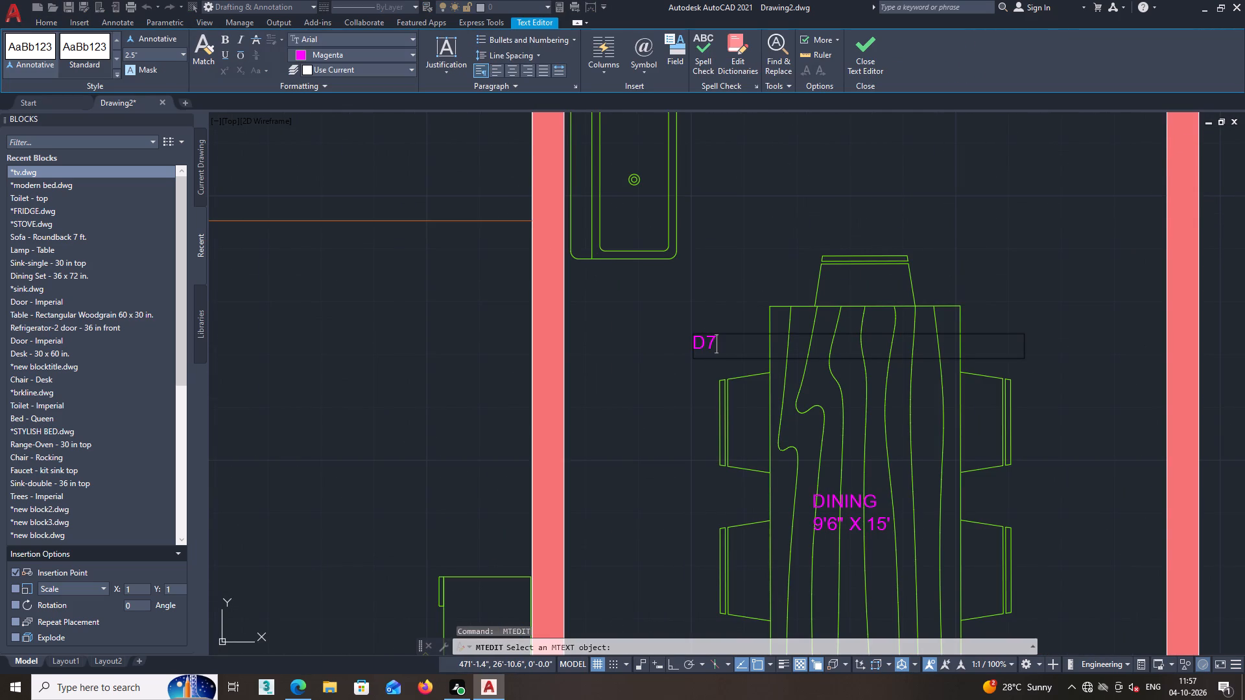
key("BackSpace")
key("8")
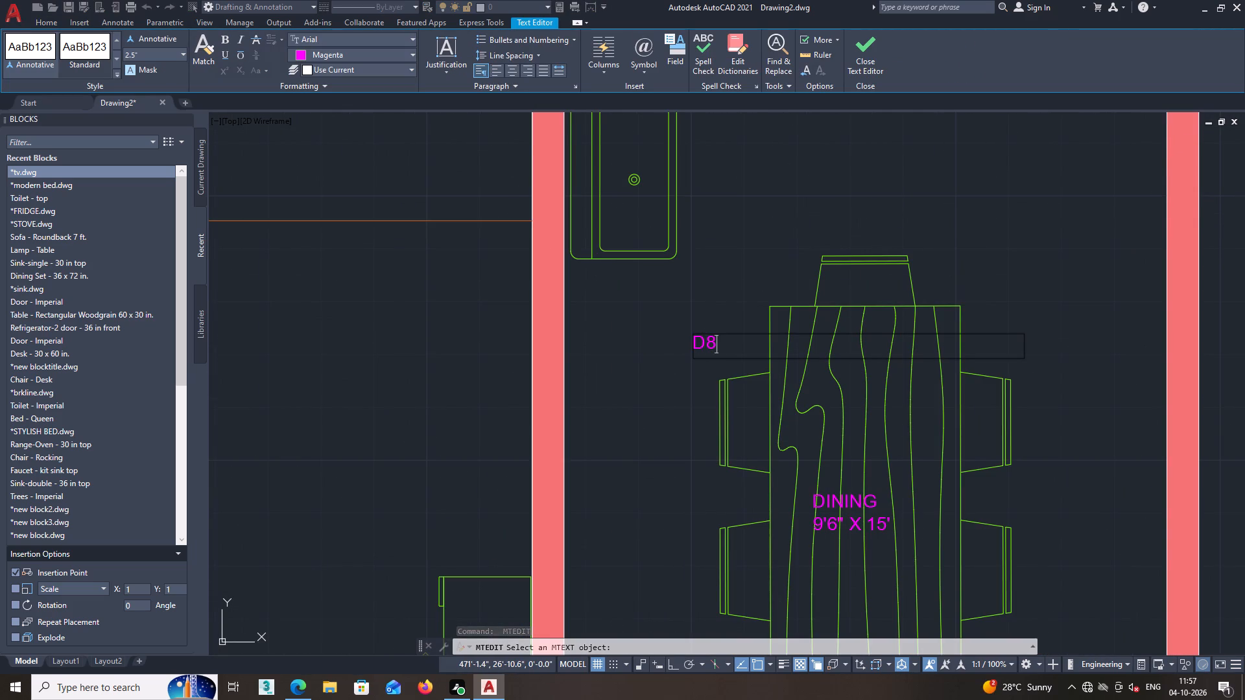
left_click(647, 390)
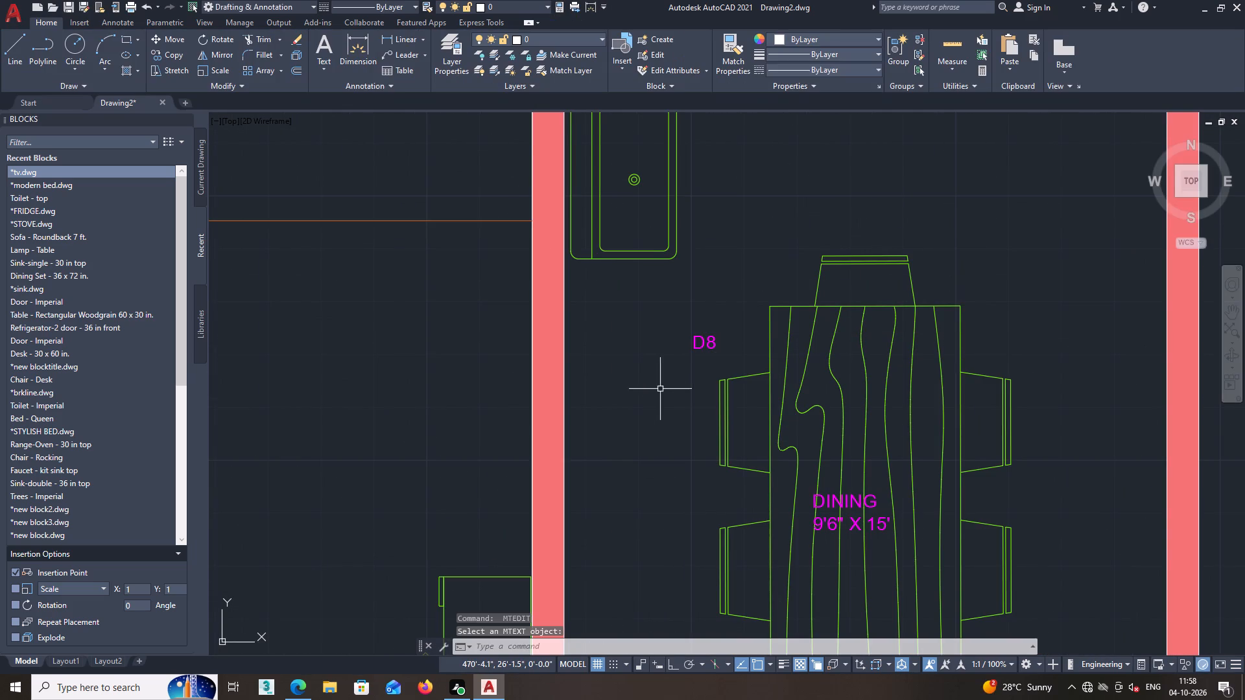
Change the text of the BEDROOM-01 door tag to D6.
middle_click_drag(666, 391, 638, 391)
scroll(665, 392, "down", 1)
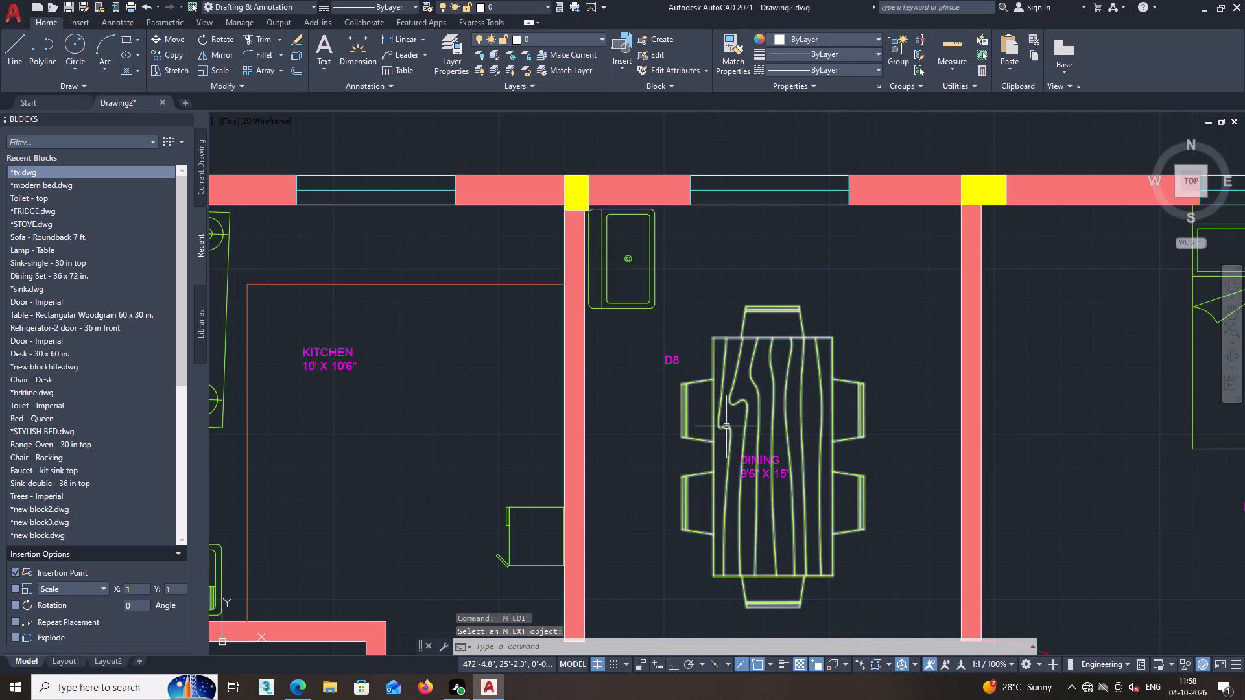
middle_click_drag(756, 458, 680, 455)
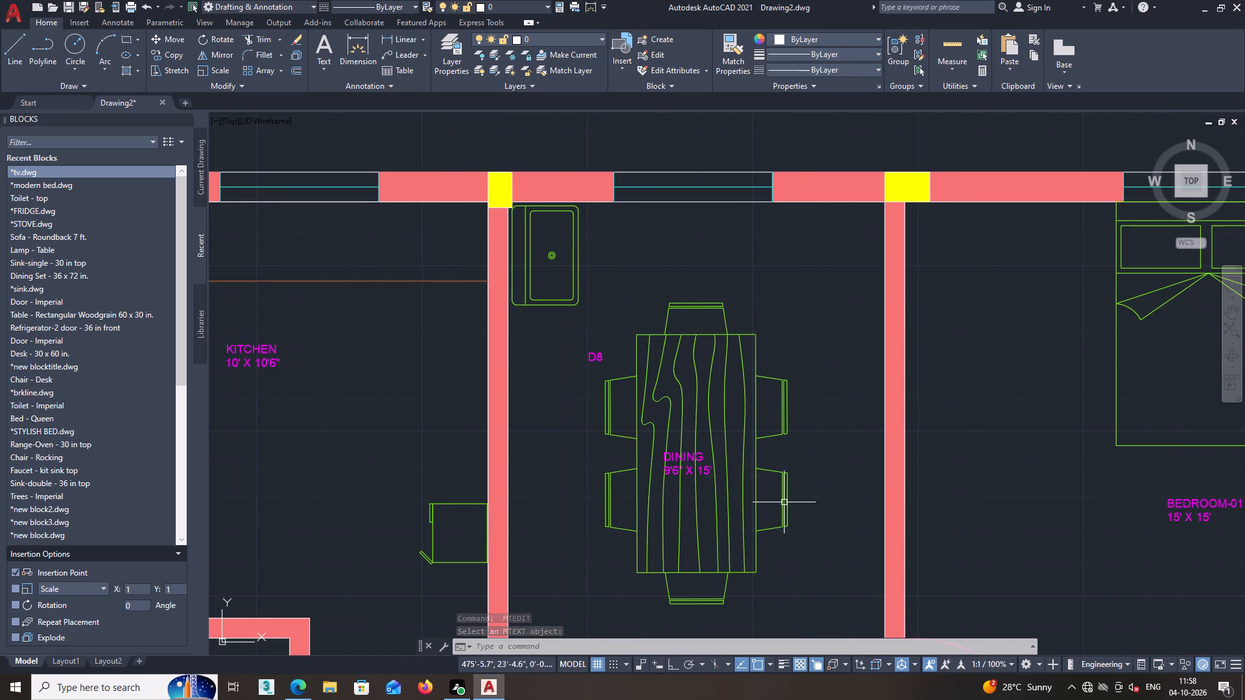
middle_click_drag(807, 511, 790, 350)
scroll(779, 424, "down", 1)
middle_click_drag(801, 482, 789, 430)
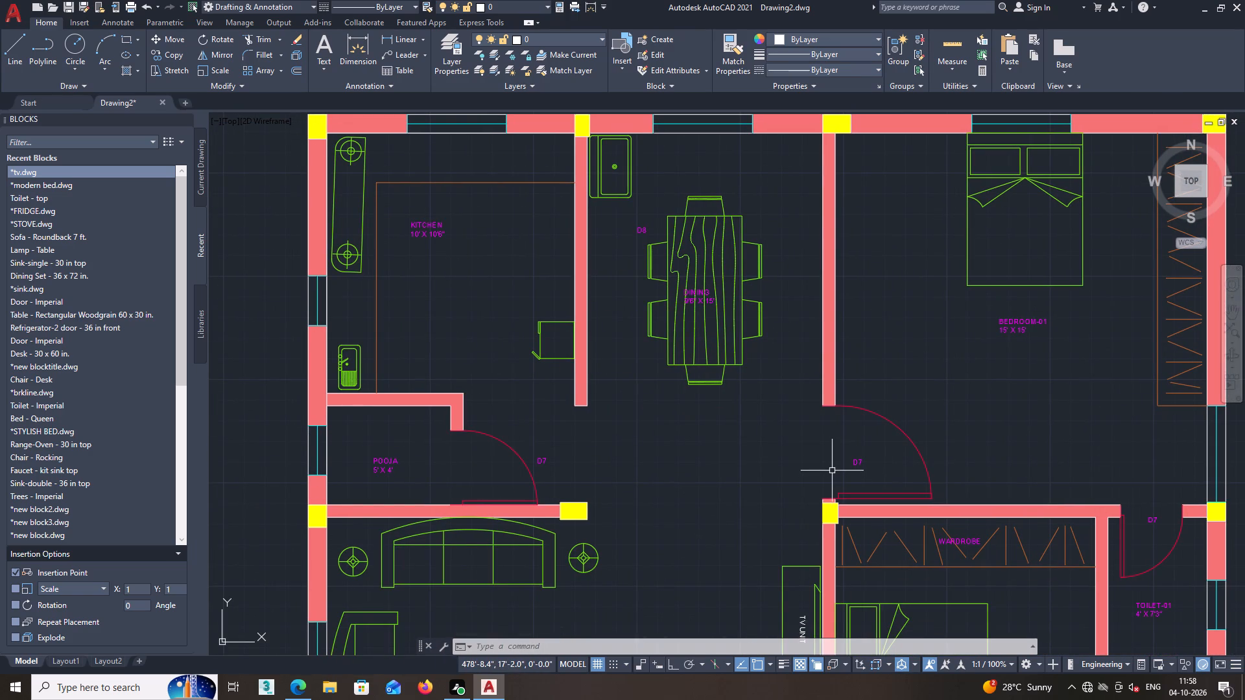
key("space")
scroll(850, 461, "up", 2)
left_click(871, 463)
left_click(879, 465)
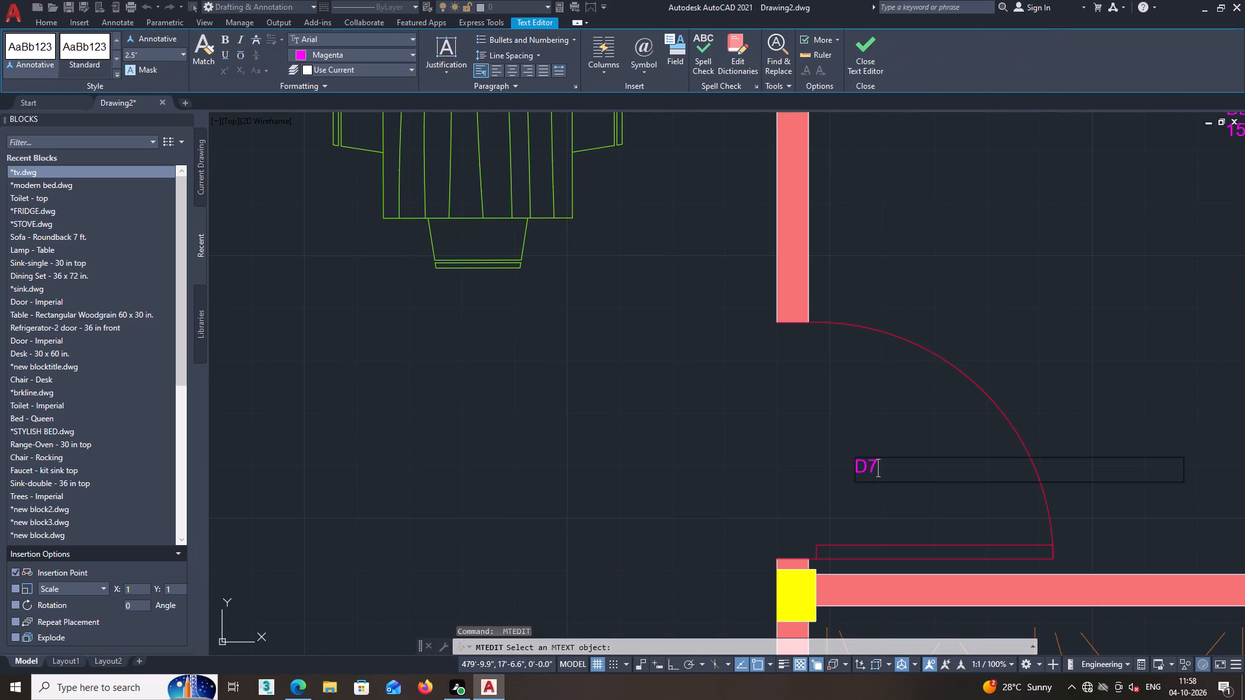
key("BackSpace")
key("6")
left_click(798, 437)
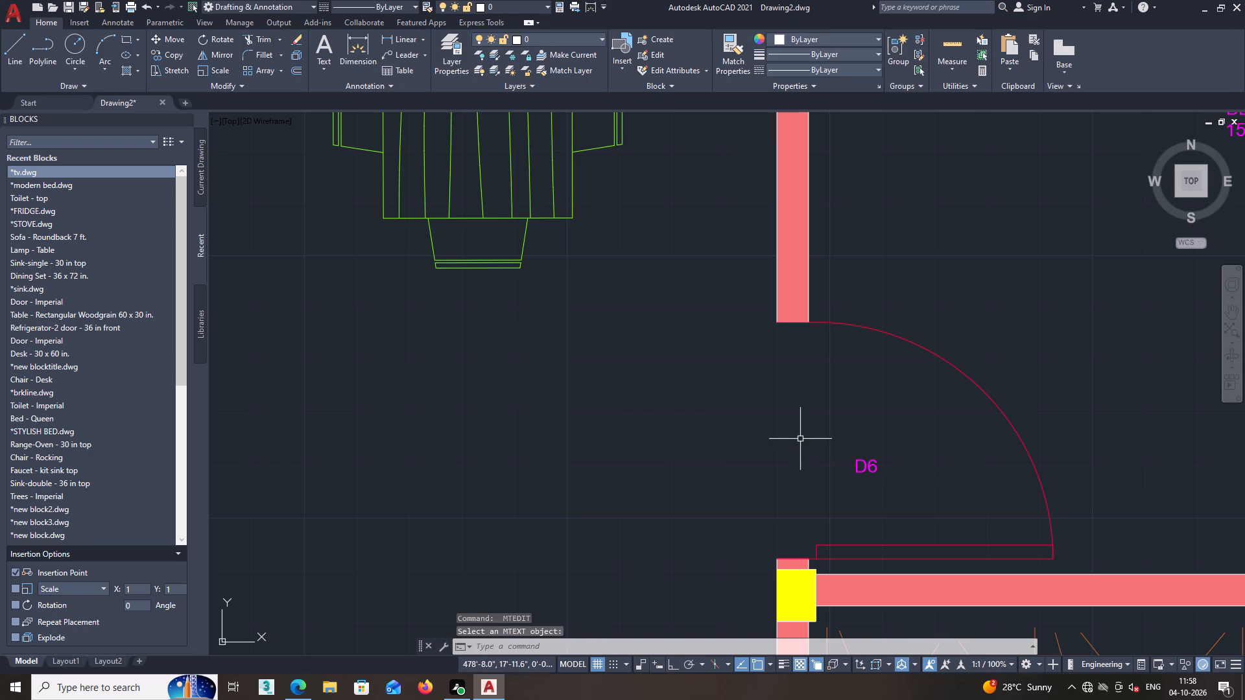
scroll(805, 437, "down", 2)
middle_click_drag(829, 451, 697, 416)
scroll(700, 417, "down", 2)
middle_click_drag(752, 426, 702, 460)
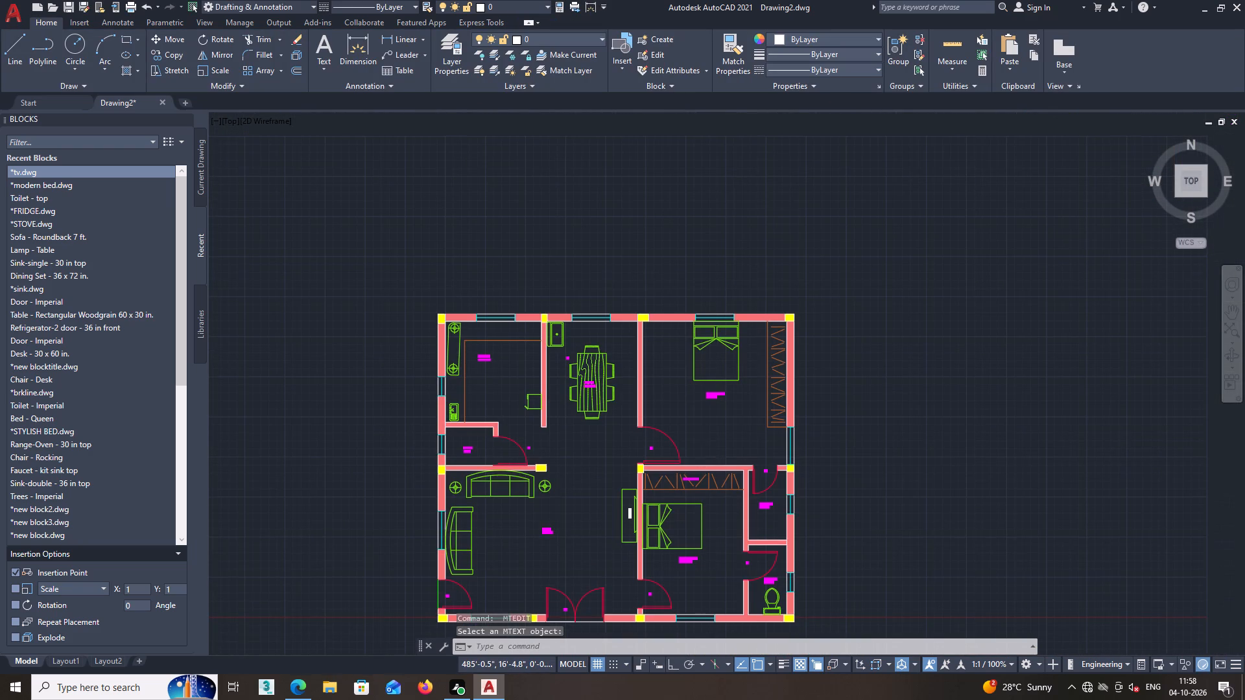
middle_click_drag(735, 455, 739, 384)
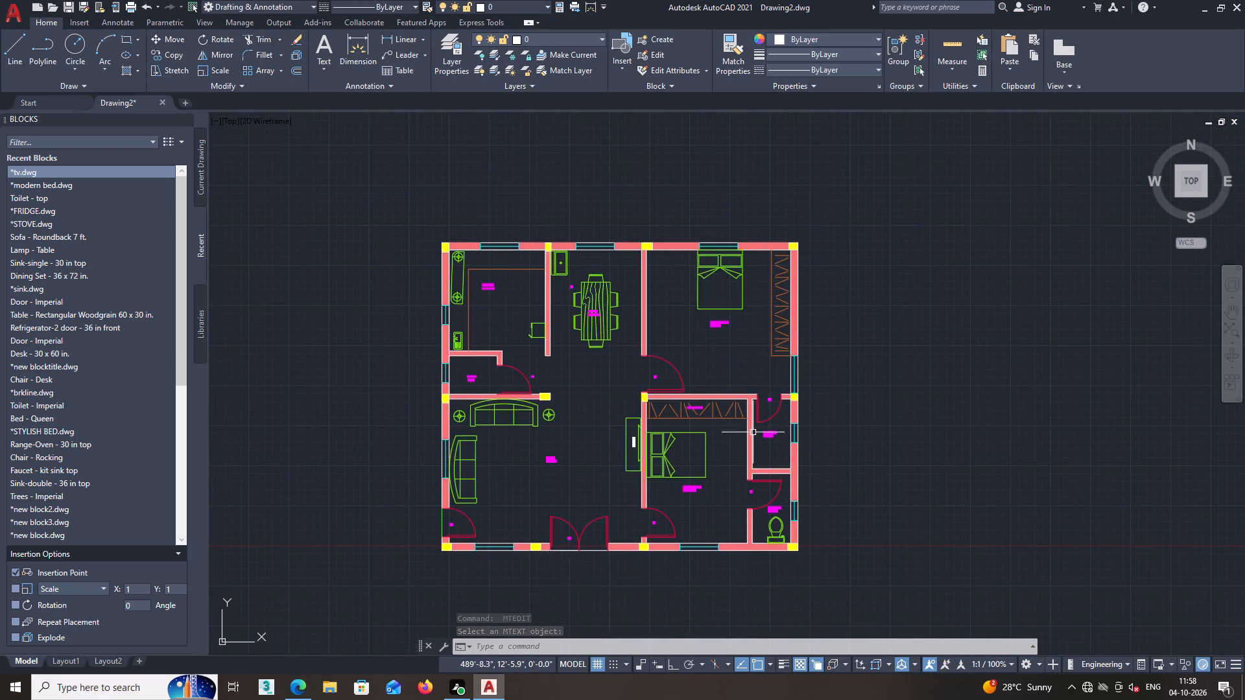
Change the text of the TOILET-01 door tag to D5.
scroll(753, 429, "up", 2)
middle_click_drag(779, 380, 735, 369)
scroll(743, 373, "up", 1)
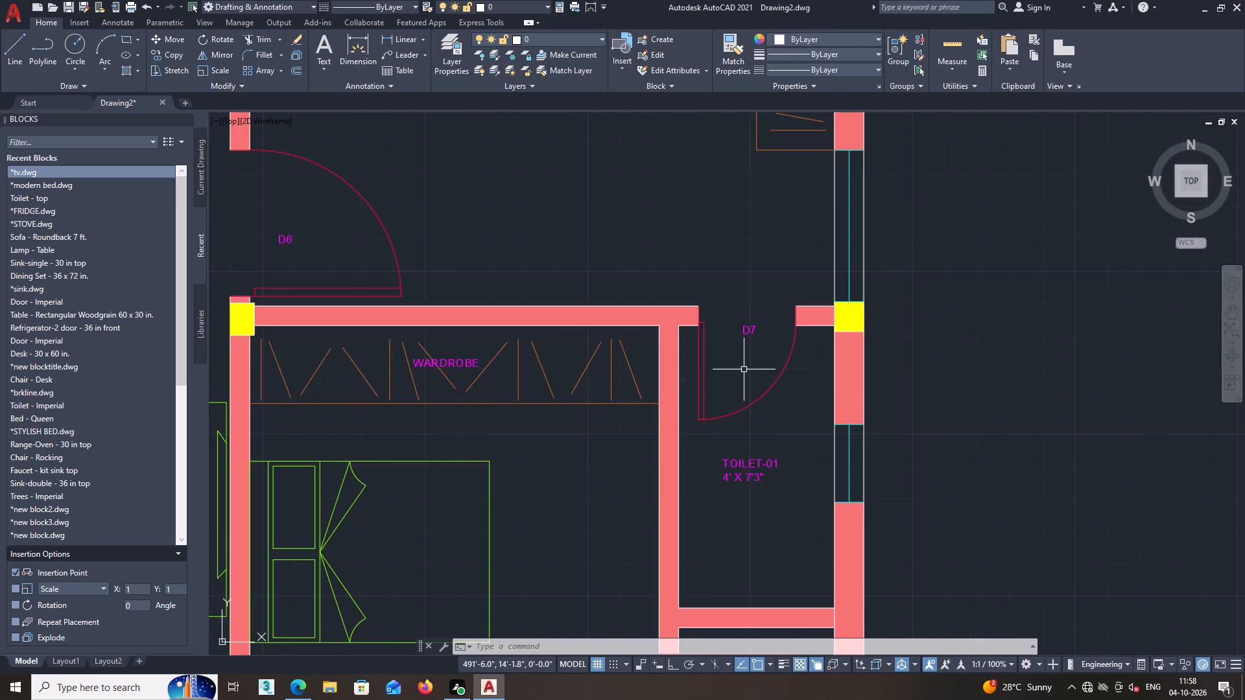
scroll(744, 365, "up", 1)
key("space")
left_click(746, 314)
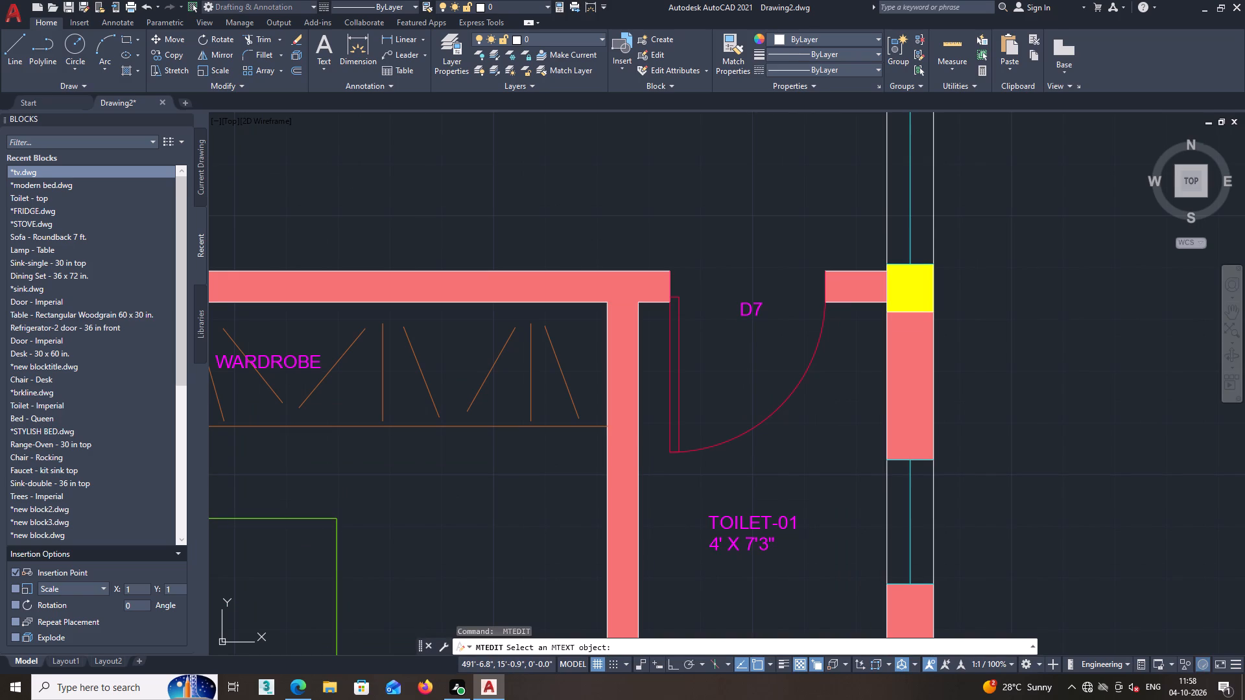
left_click(765, 311)
key("BackSpace")
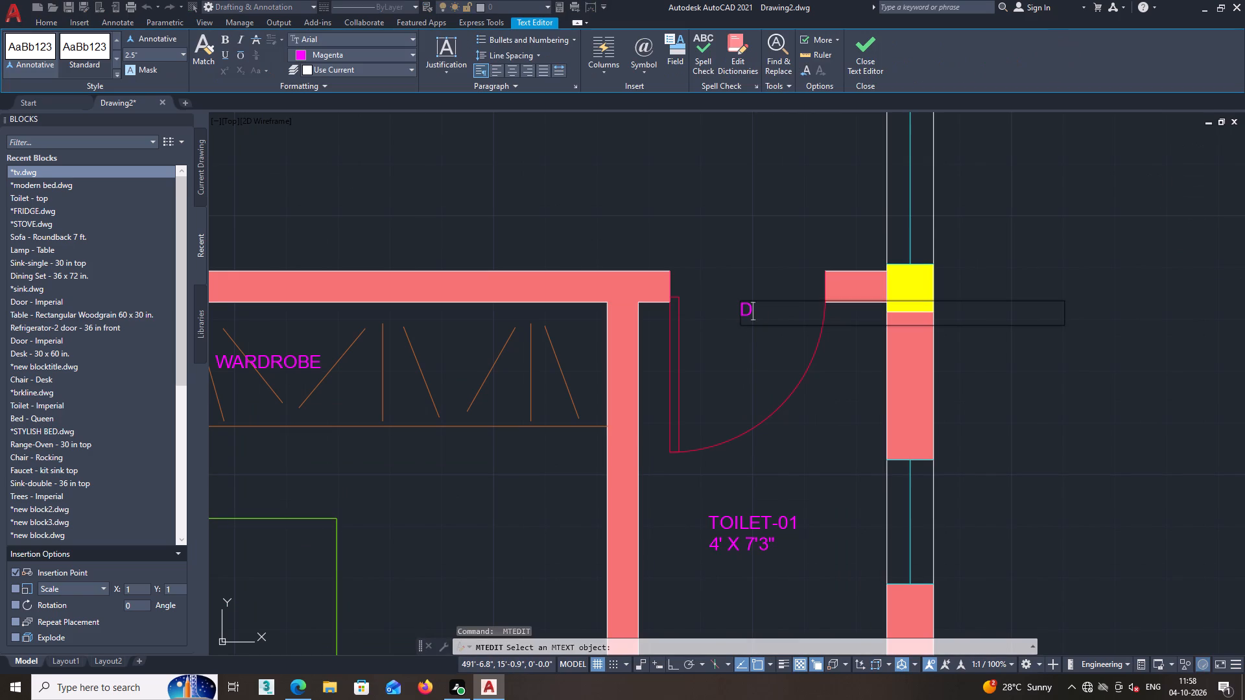
key("5")
left_click(859, 466)
Change the text of the TOILET-02 door tag to D4.
middle_click_drag(793, 430, 779, 370)
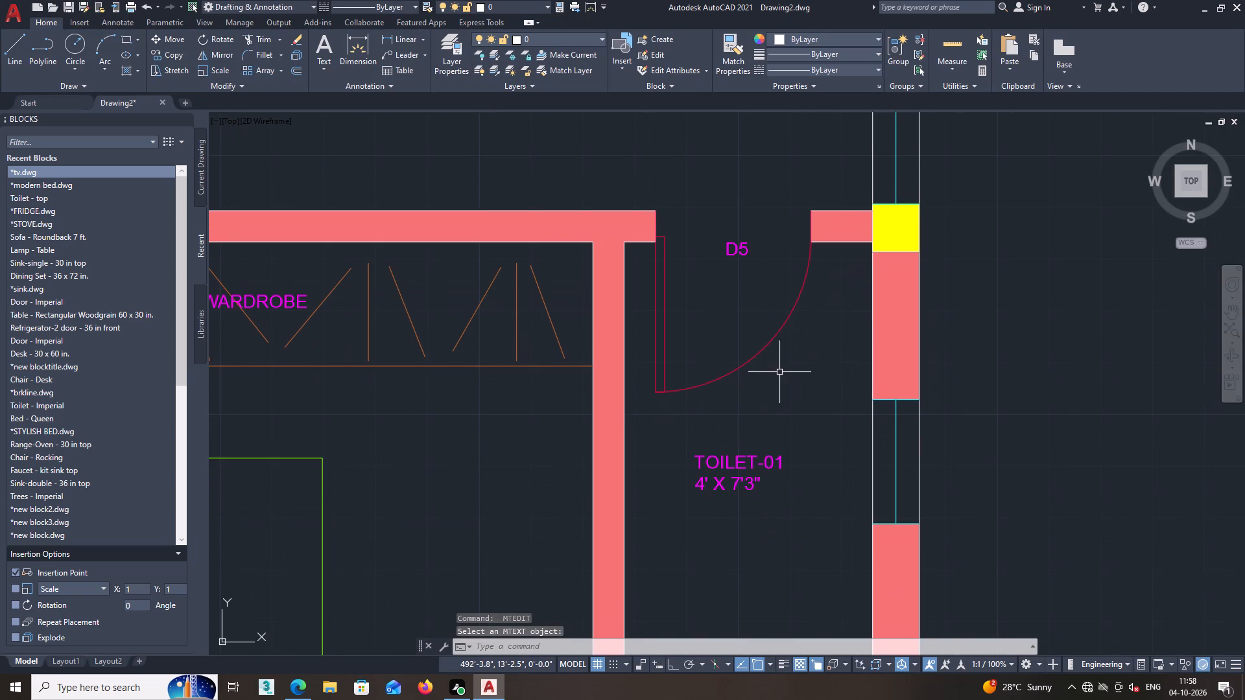
middle_click_drag(785, 385, 785, 314)
middle_click_drag(785, 391, 789, 334)
middle_click_drag(782, 398, 788, 316)
middle_click_drag(782, 377, 776, 401)
scroll(777, 397, "down", 1)
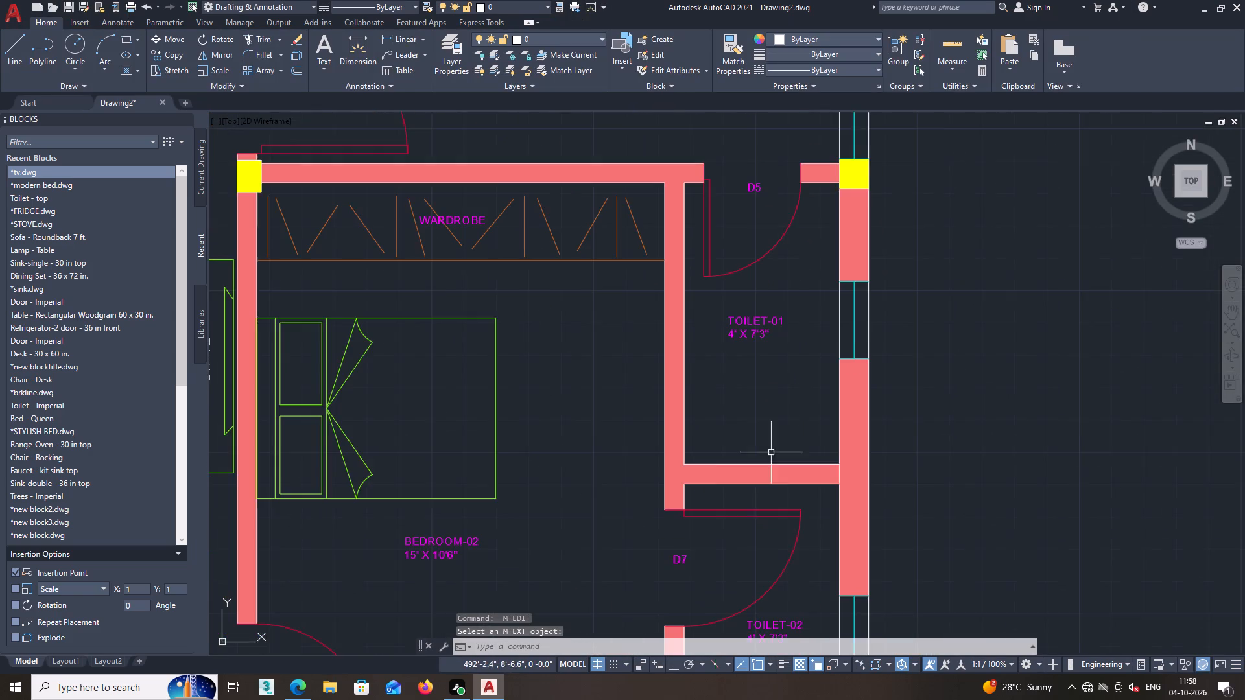
middle_click_drag(752, 479, 754, 391)
scroll(713, 456, "up", 1)
key("space")
left_click(674, 480)
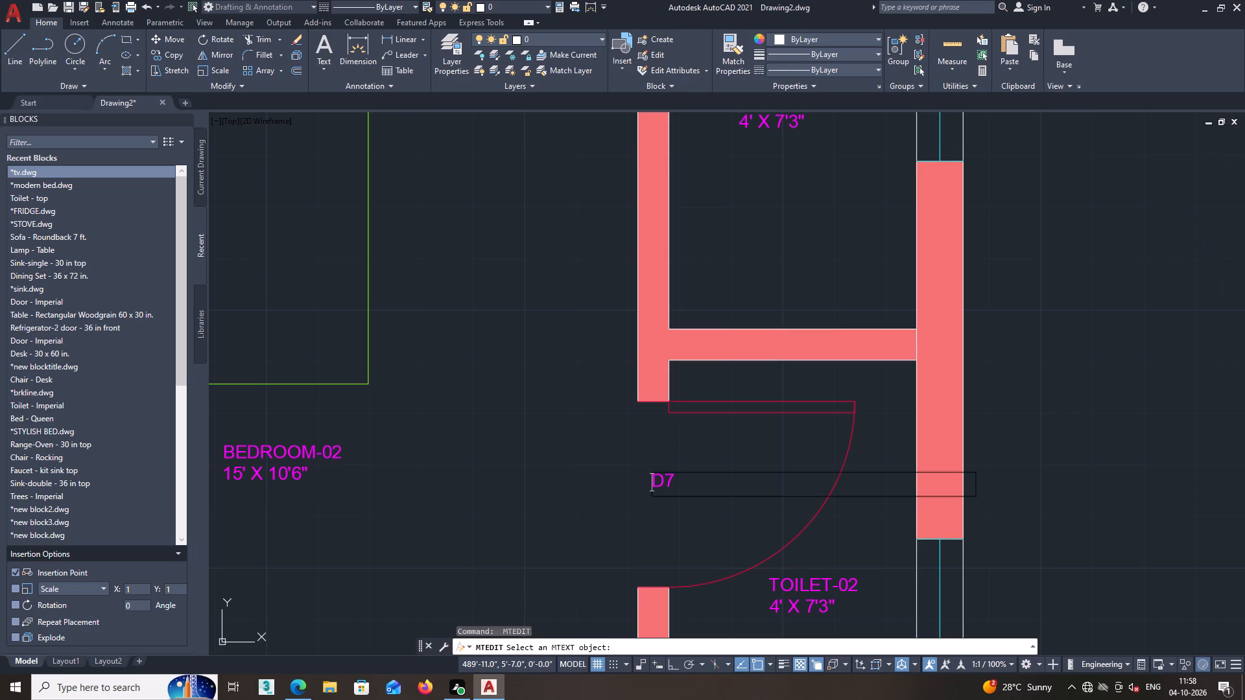
left_click(678, 479)
key("BackSpace")
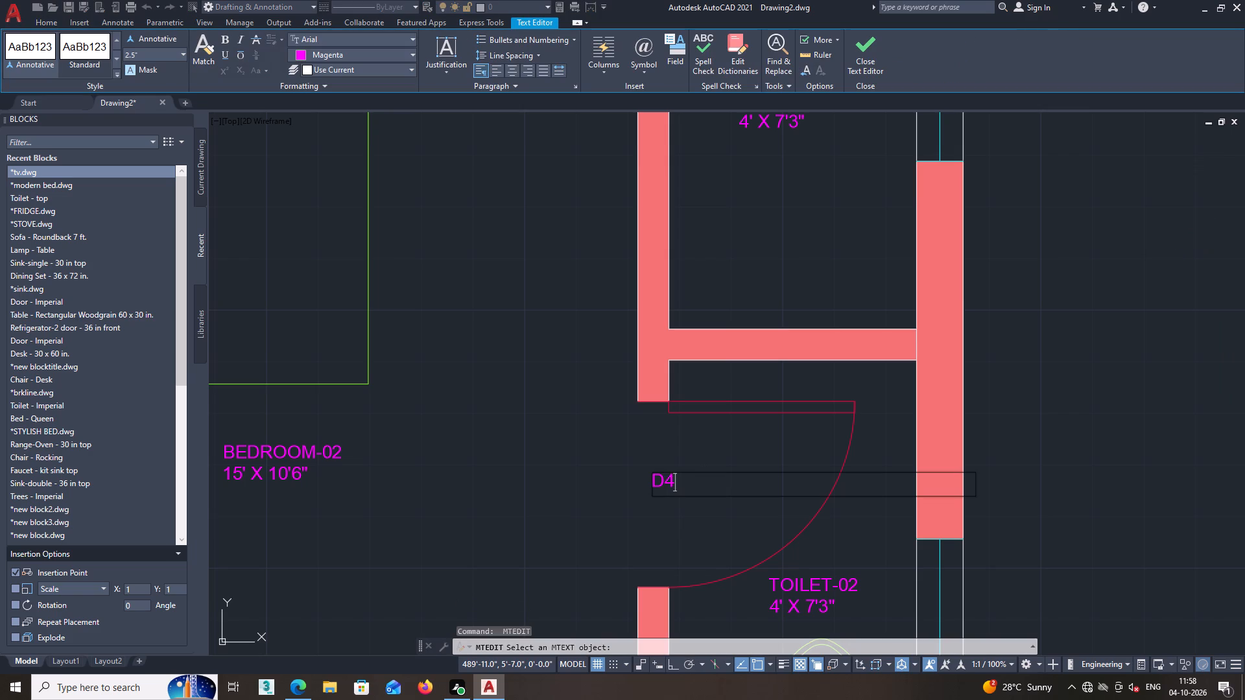
key("4")
left_click(588, 490)
Examine the door tags throughout the floor plan to check the numbering at each door.
middle_click_drag(588, 491, 604, 393)
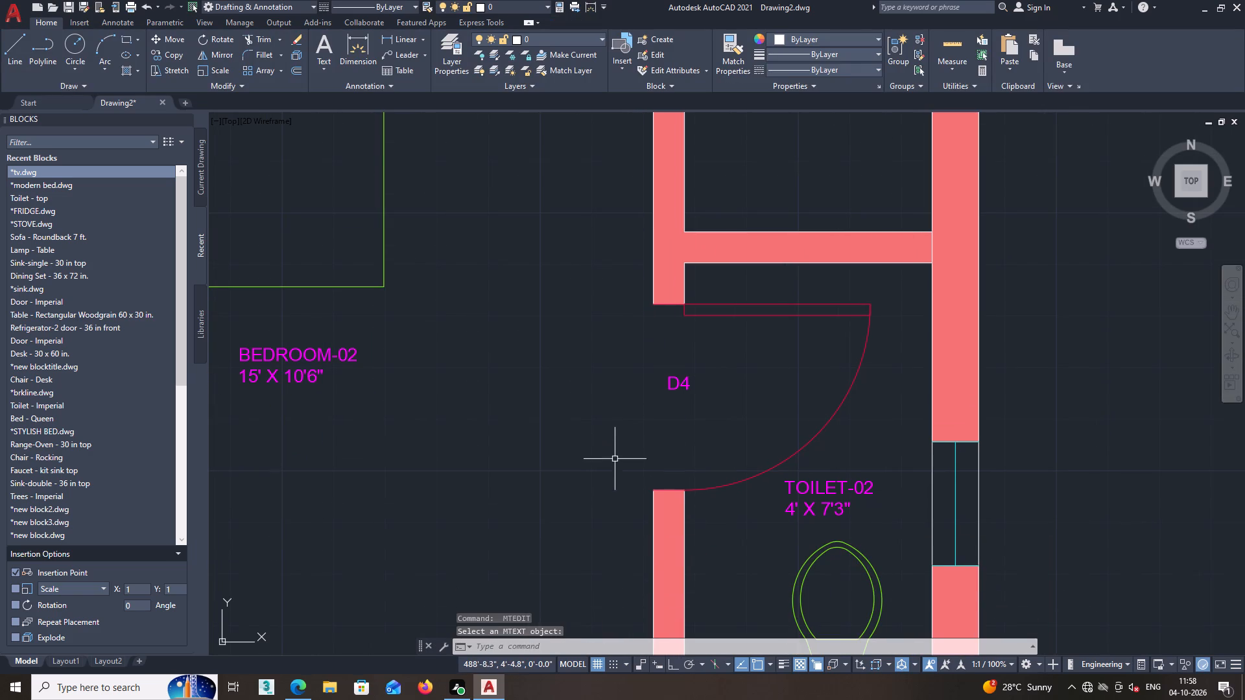
scroll(619, 479, "down", 1)
middle_click_drag(619, 479, 641, 417)
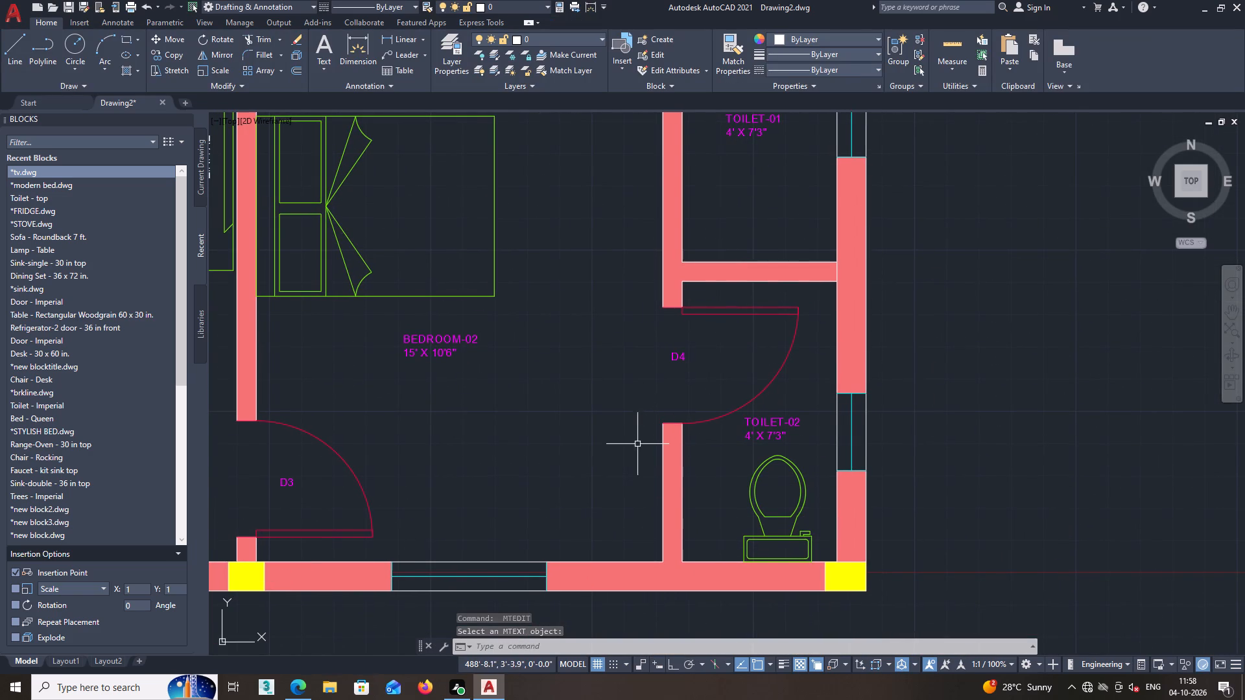
middle_click_drag(587, 463, 602, 550)
scroll(653, 496, "down", 2)
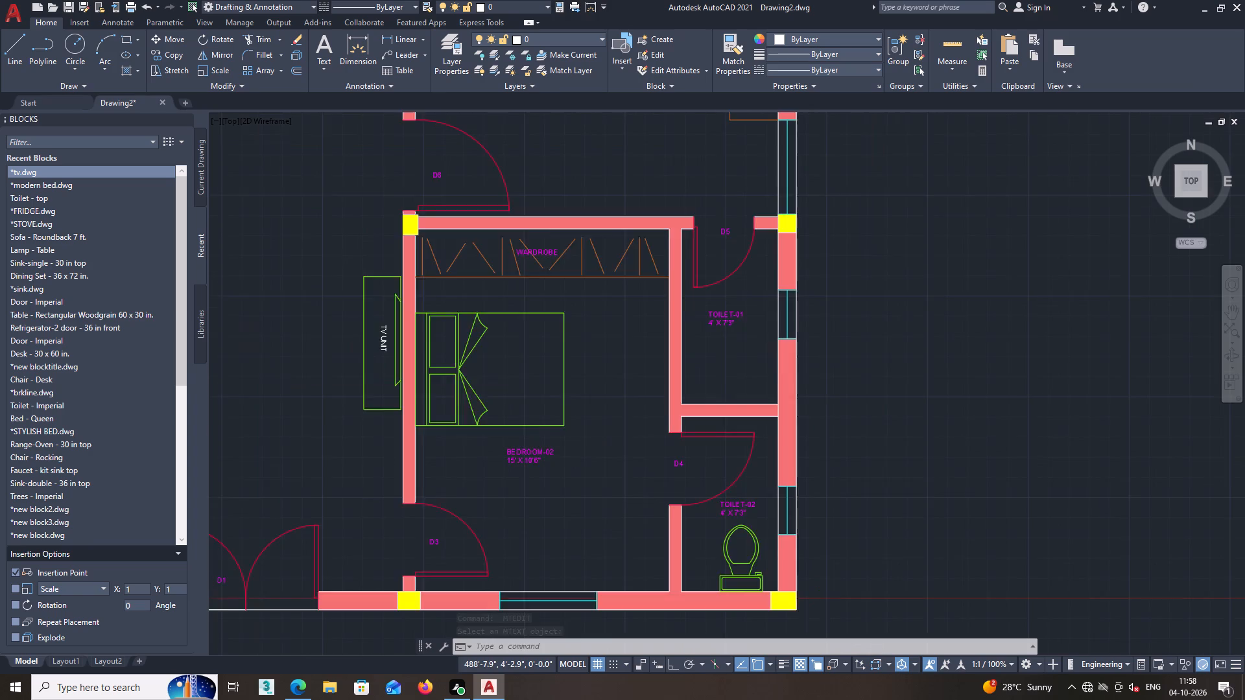
middle_click_drag(633, 490, 637, 536)
scroll(545, 345, "up", 3)
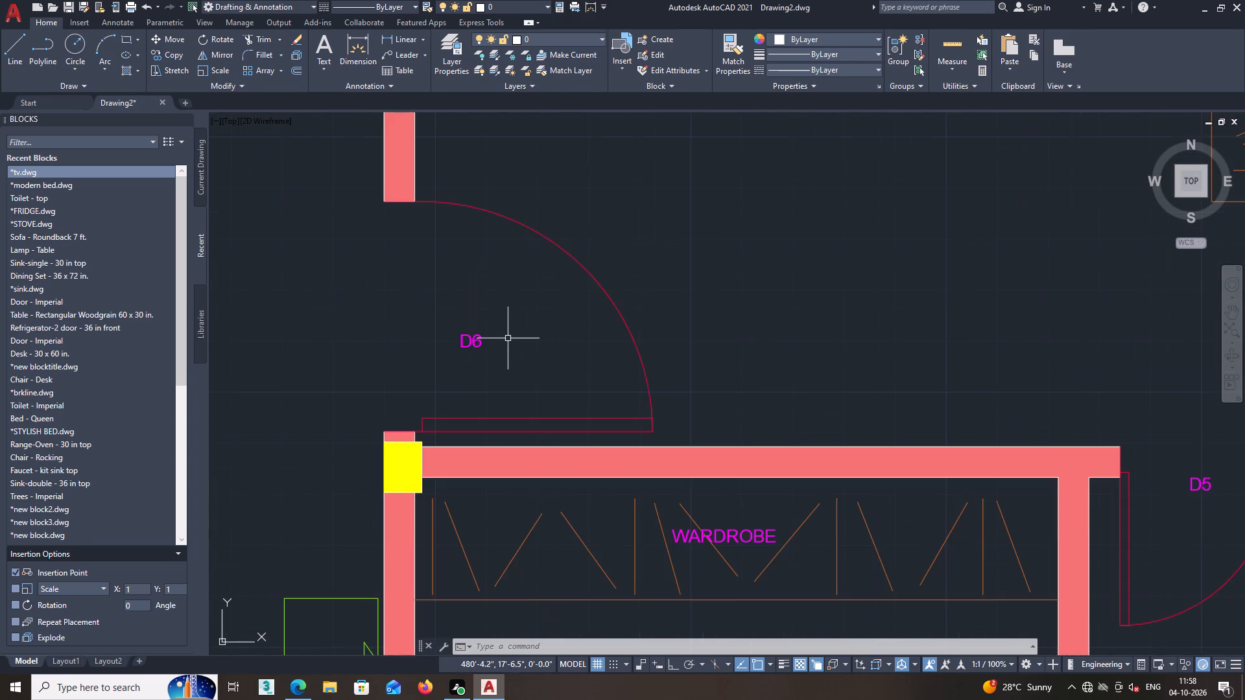
middle_click_drag(506, 346, 590, 498)
scroll(593, 472, "down", 2)
middle_click_drag(627, 421, 628, 544)
middle_click_drag(529, 532, 775, 463)
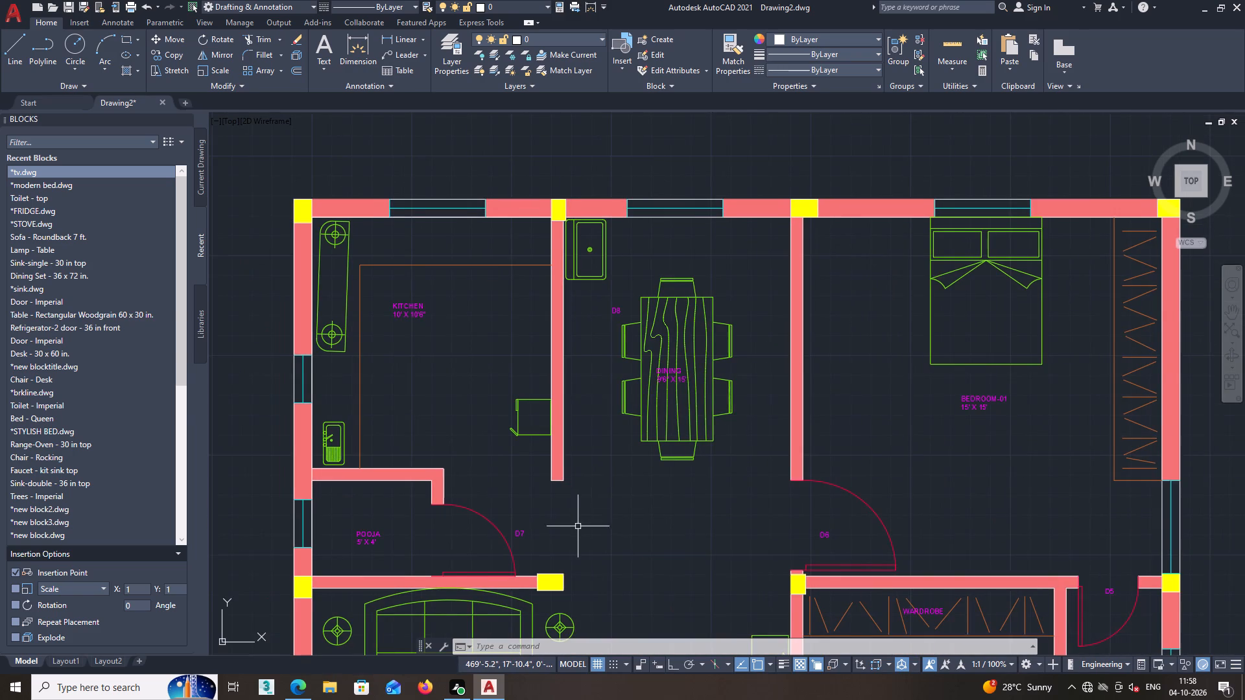
middle_click_drag(578, 526, 606, 520)
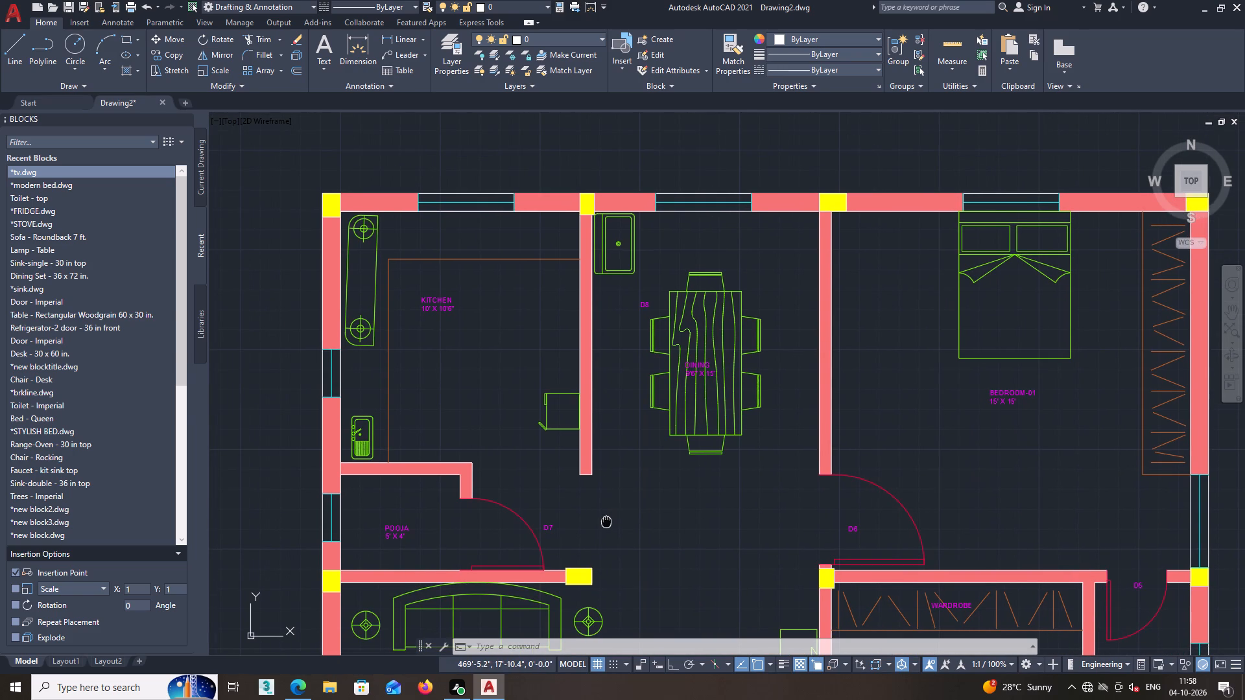
middle_click_drag(606, 520, 652, 502)
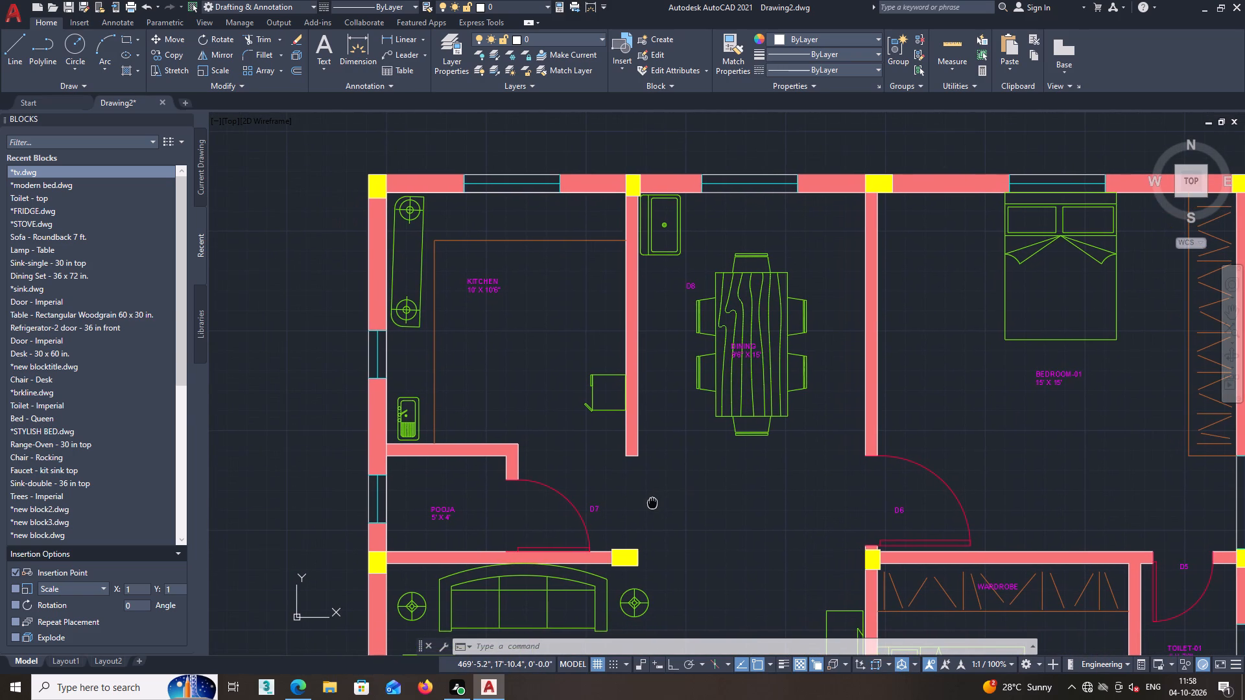
middle_click_drag(652, 502, 670, 444)
scroll(672, 458, "down", 1)
middle_click_drag(684, 476, 680, 425)
middle_click_drag(705, 446, 578, 430)
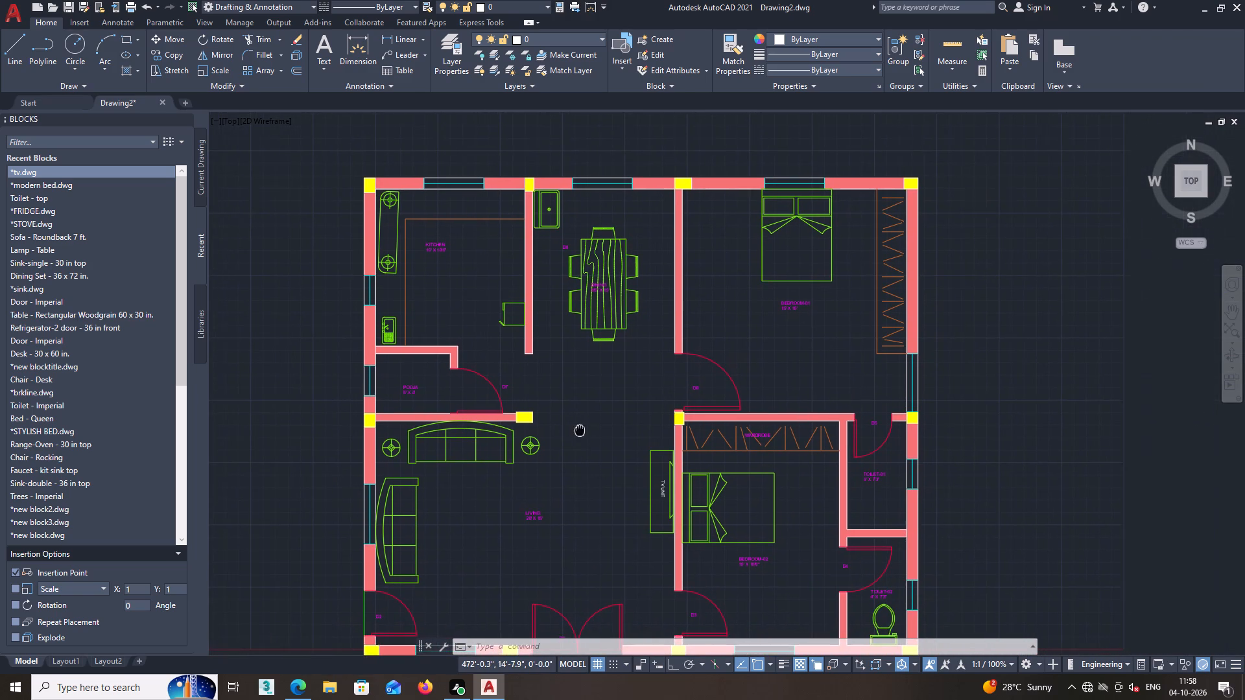
middle_click_drag(767, 421, 704, 379)
middle_click_drag(770, 480, 762, 474)
middle_click_drag(725, 460, 708, 421)
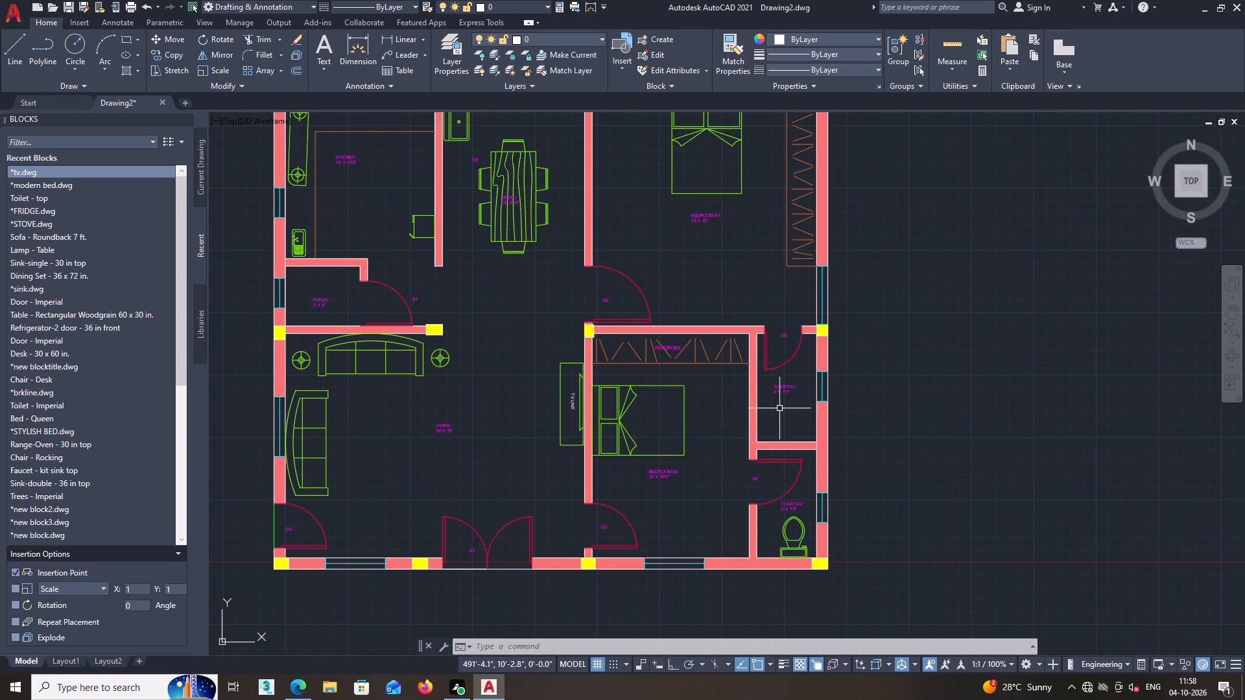
middle_click_drag(702, 395, 706, 417)
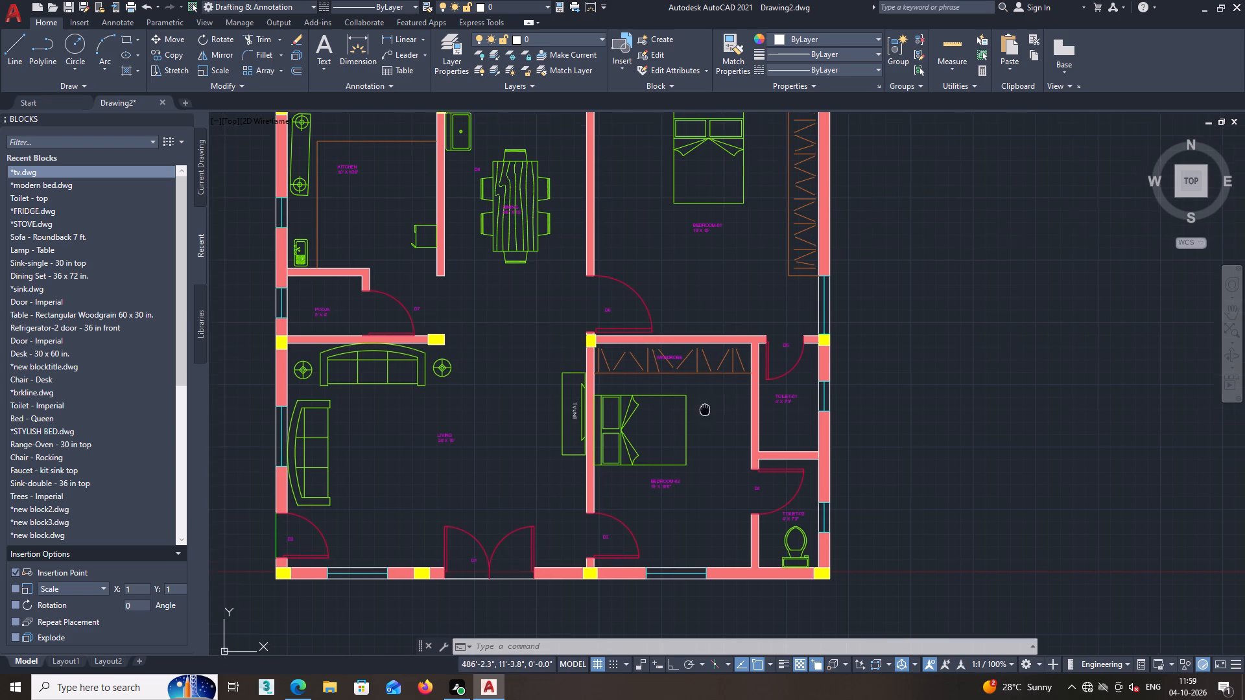
middle_click_drag(706, 417, 712, 449)
scroll(693, 413, "up", 2)
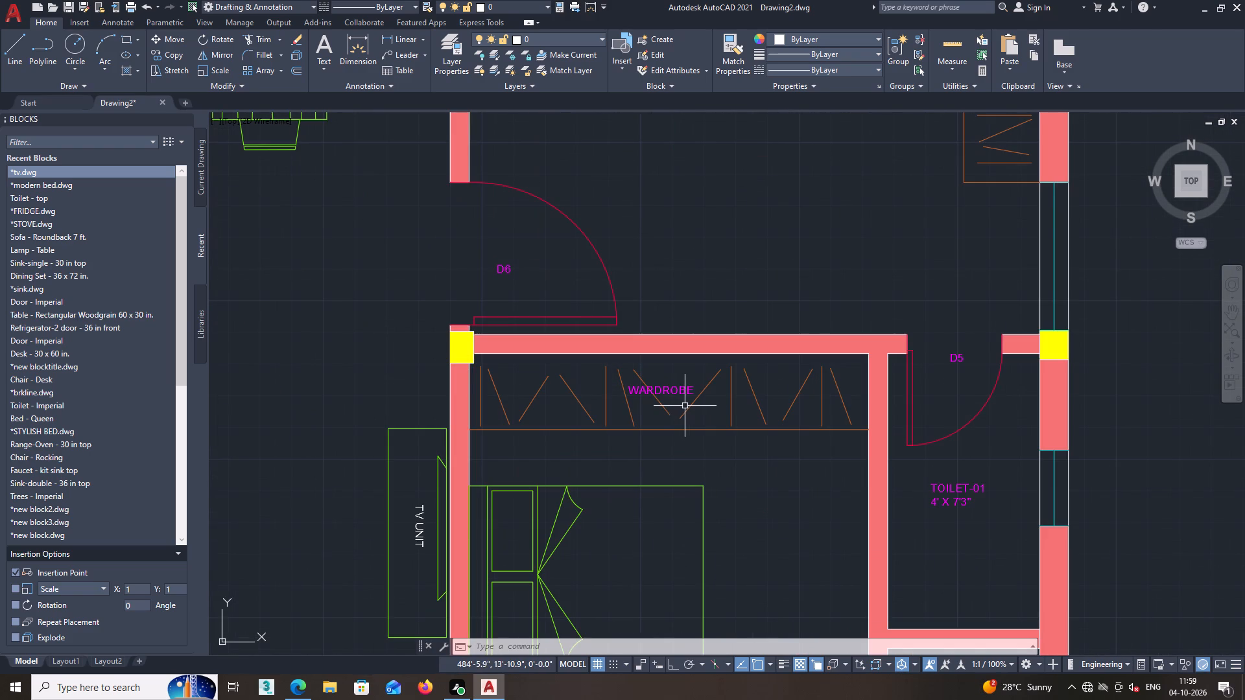
middle_click_drag(724, 489, 718, 436)
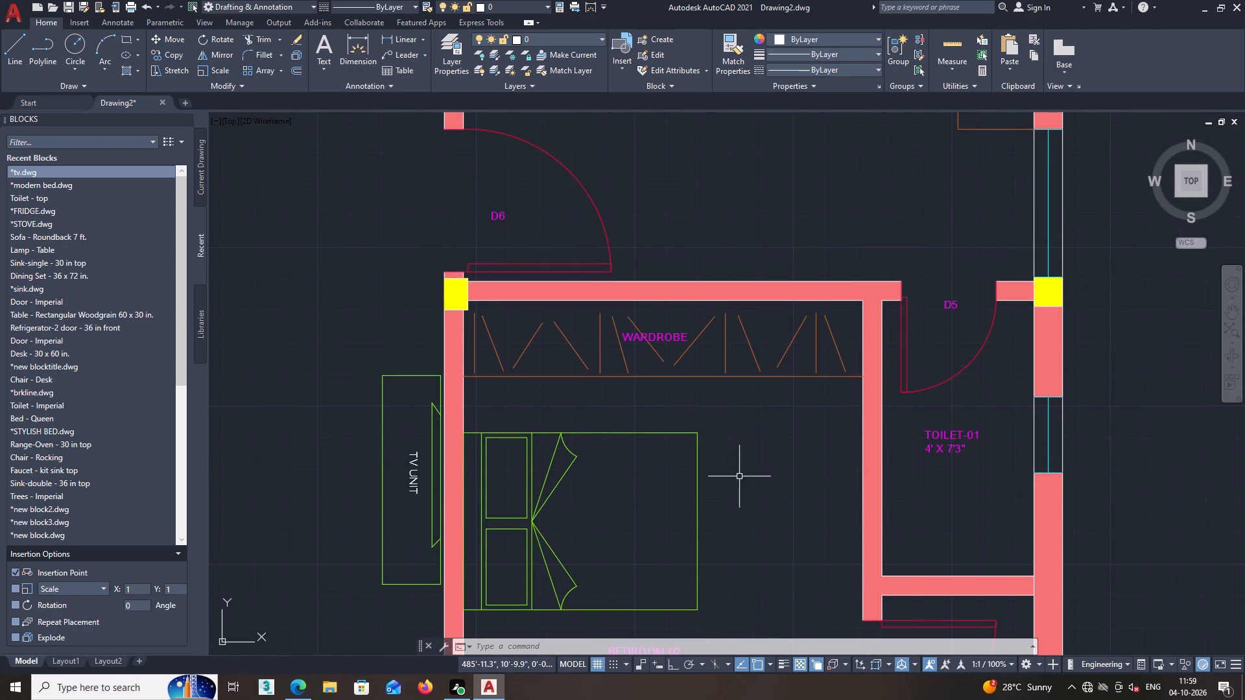
middle_click(770, 507)
scroll(770, 506, "down", 1)
middle_click_drag(770, 504, 754, 429)
middle_click_drag(794, 525, 772, 466)
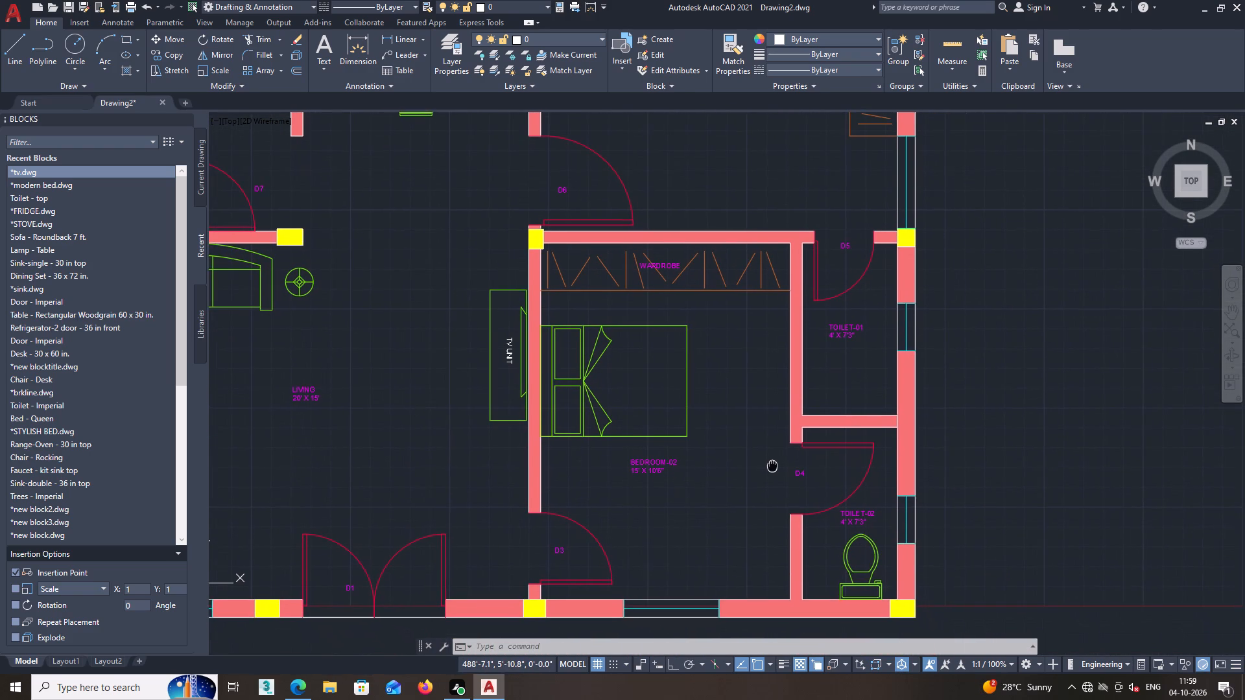
middle_click_drag(772, 466, 728, 441)
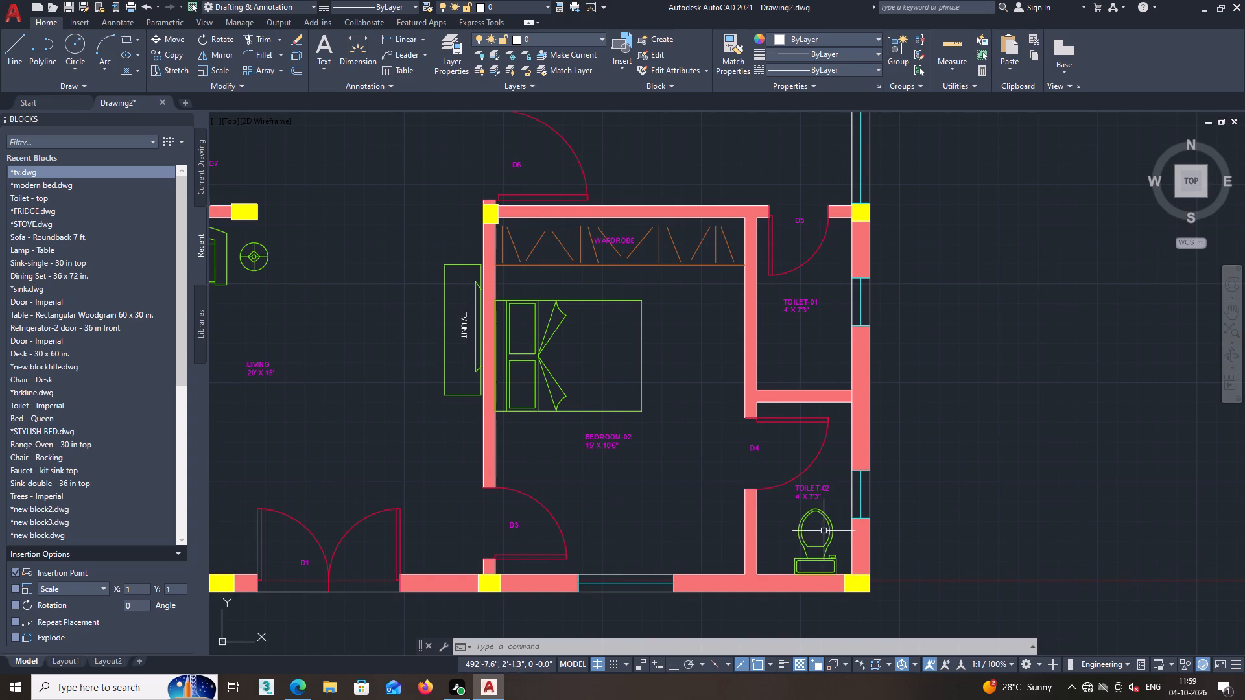
scroll(846, 500, "down", 1)
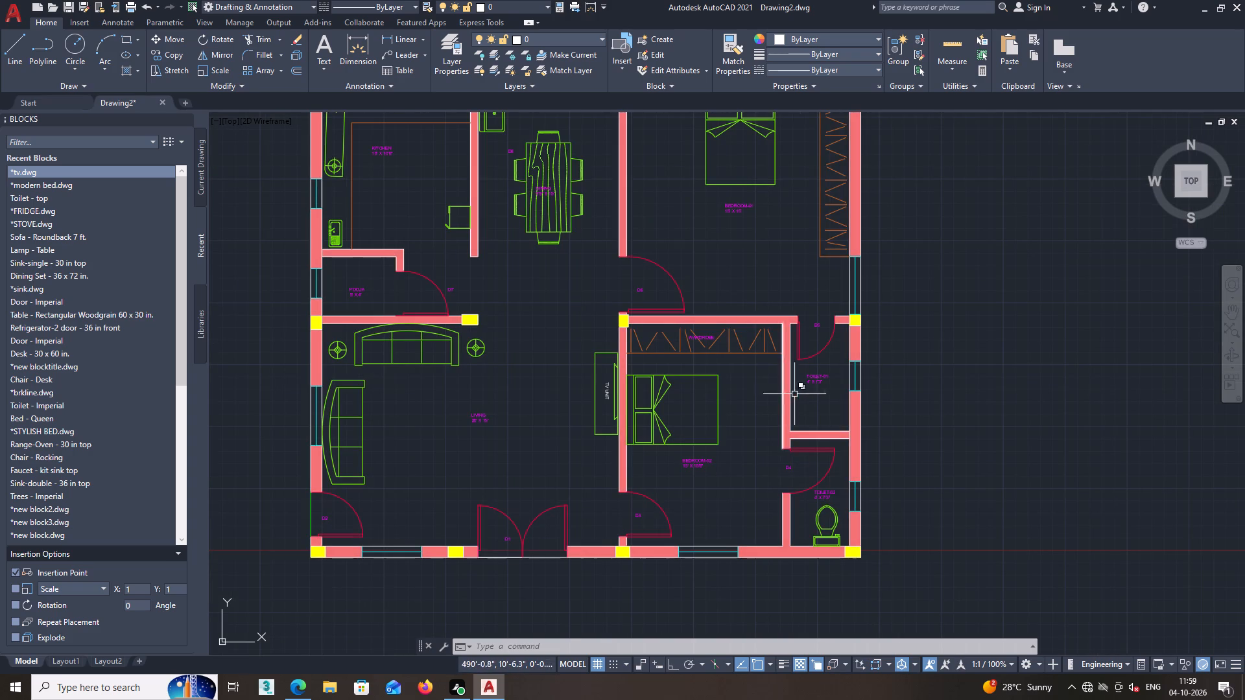
Copy the TOILET-01 door's D5 tag to just outside BEDROOM-01's east-wall window.
middle_click_drag(794, 394, 772, 434)
scroll(783, 397, "up", 1)
left_click(802, 347)
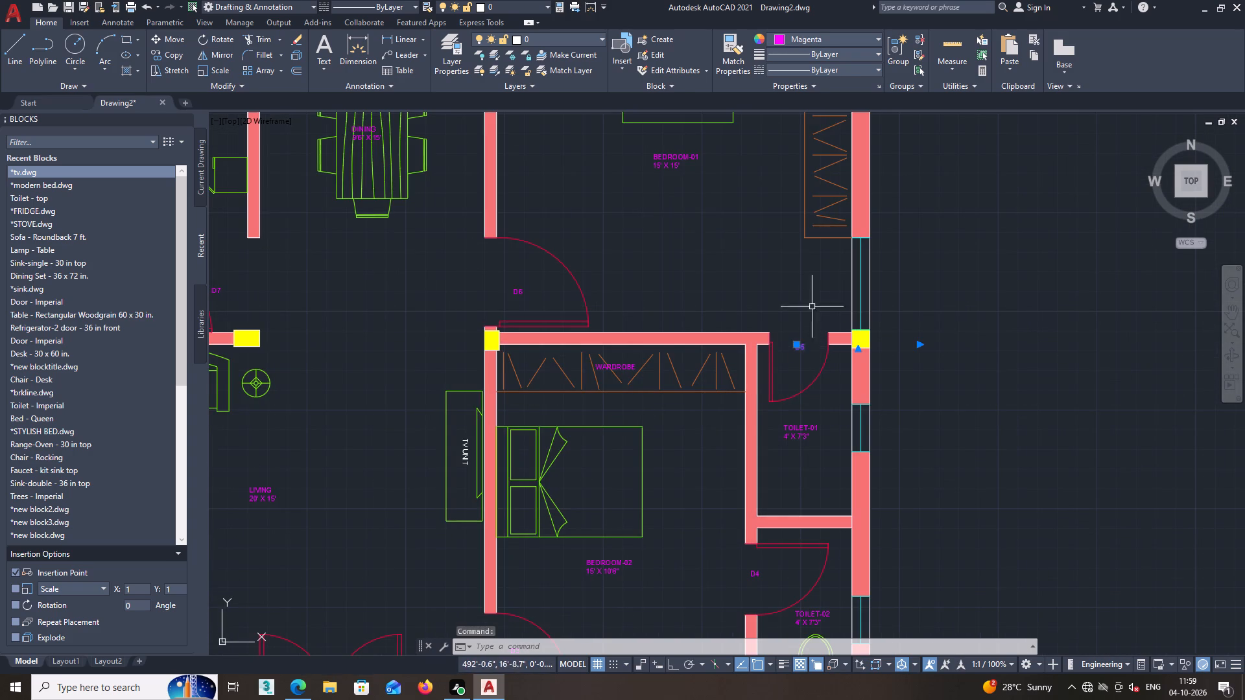
right_click(788, 268)
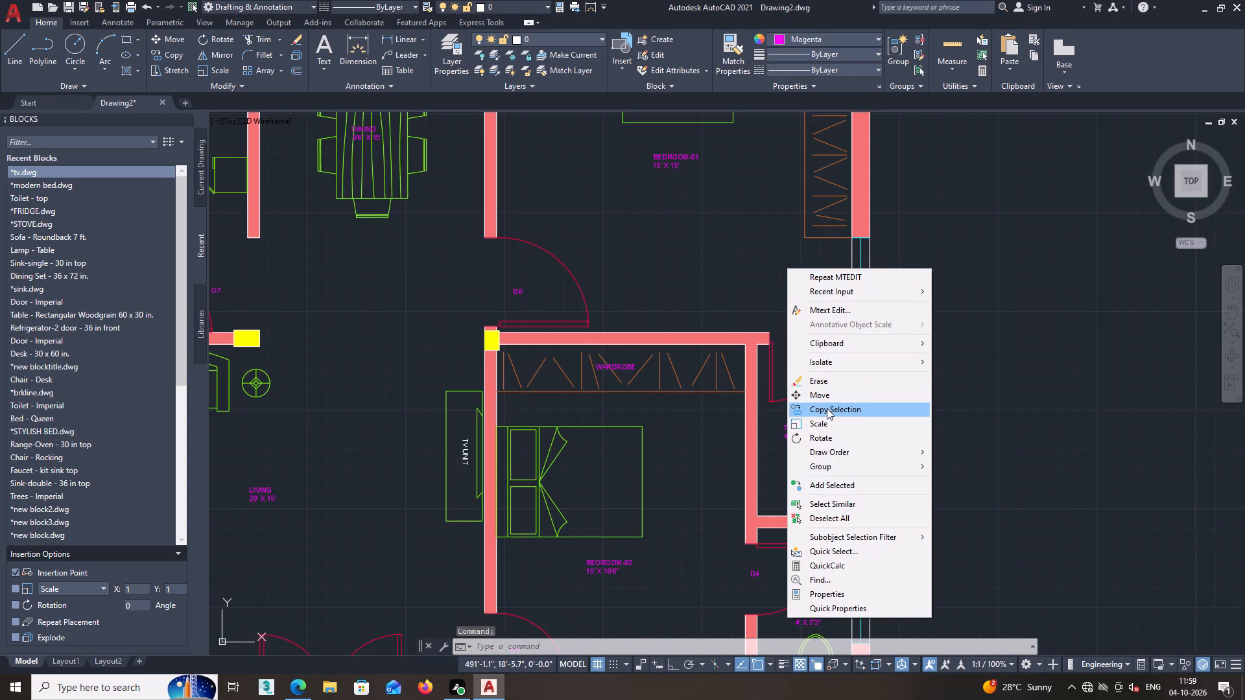
left_click(827, 408)
left_click(803, 349)
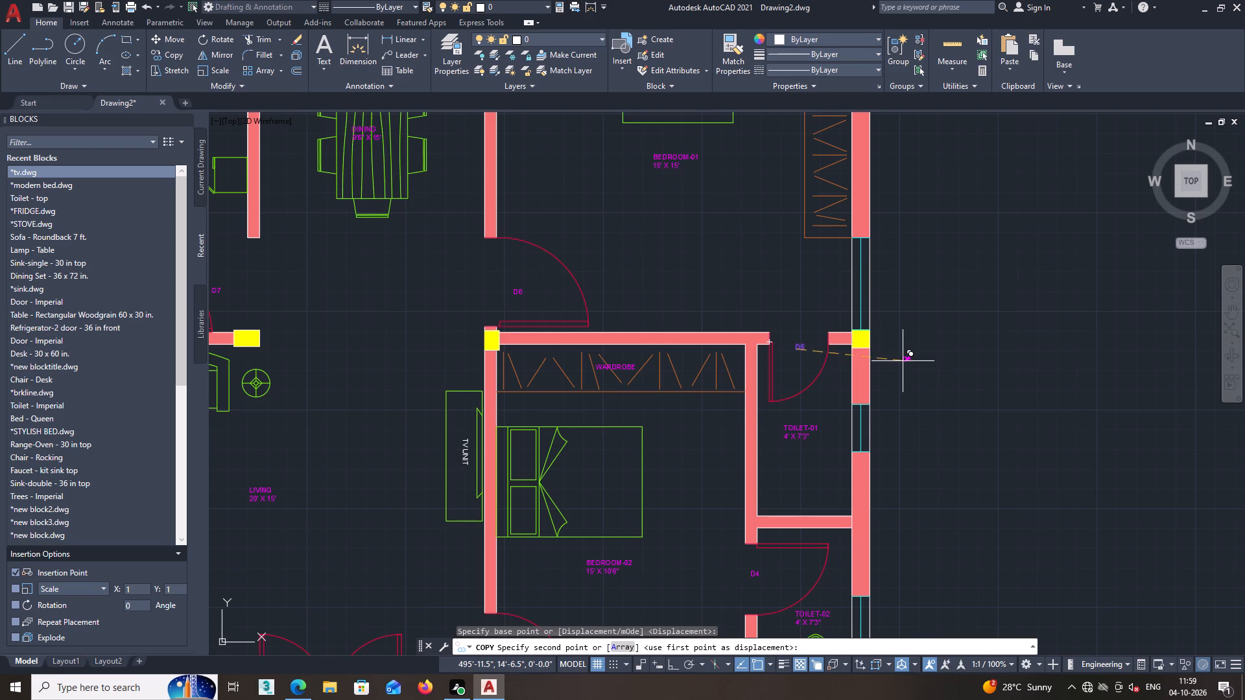
middle_click_drag(903, 362, 840, 408)
scroll(809, 327, "up", 2)
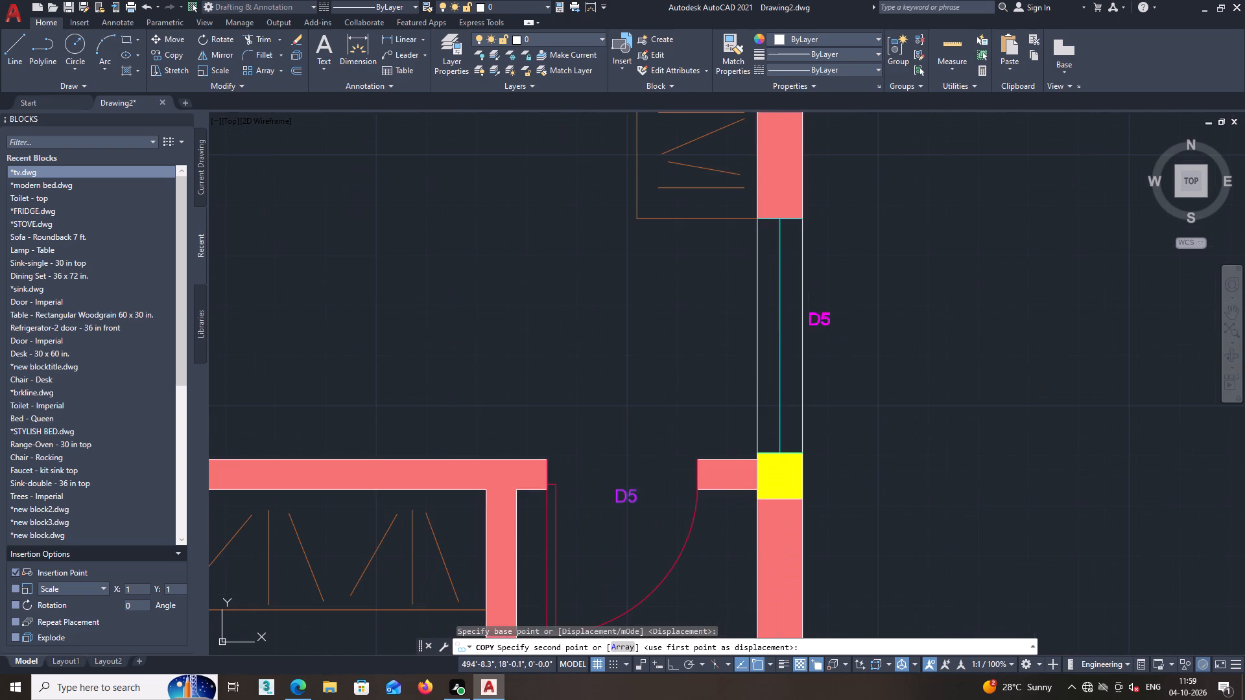
left_click(826, 357)
Place further copies of the D5 tag outside the north-wall windows of BEDROOM-01, the dining room and the kitchen.
scroll(817, 345, "down", 2)
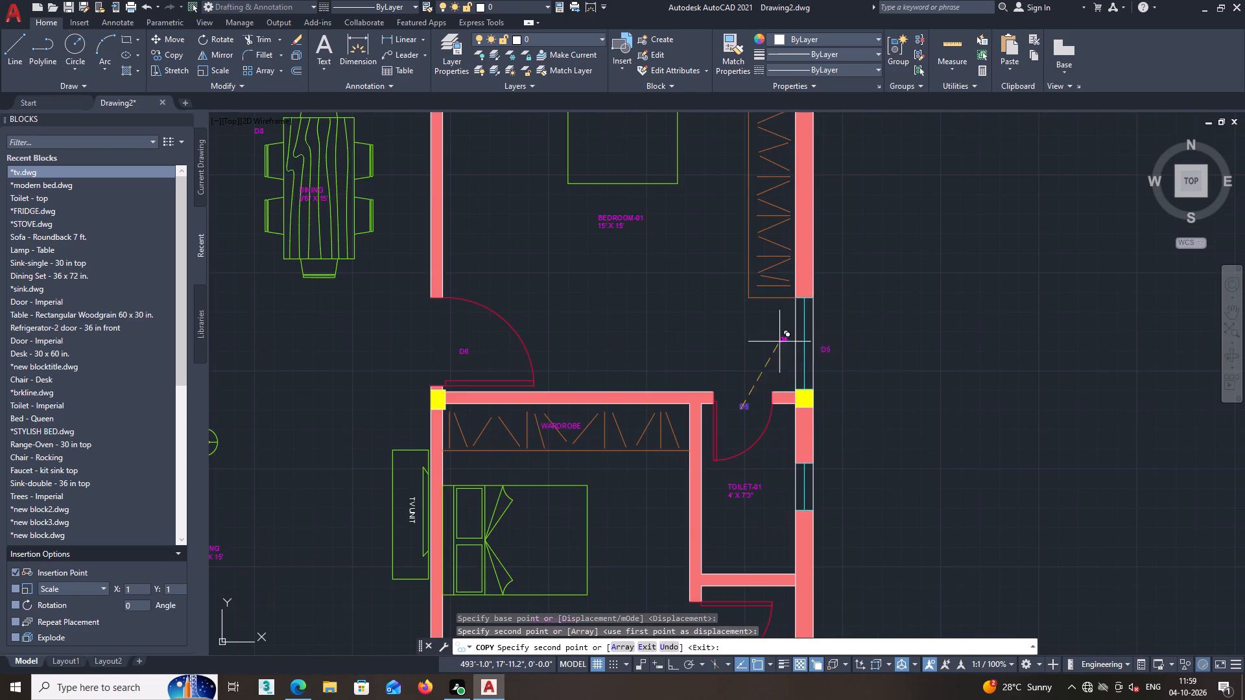
scroll(744, 327, "down", 1)
middle_click_drag(716, 316, 811, 519)
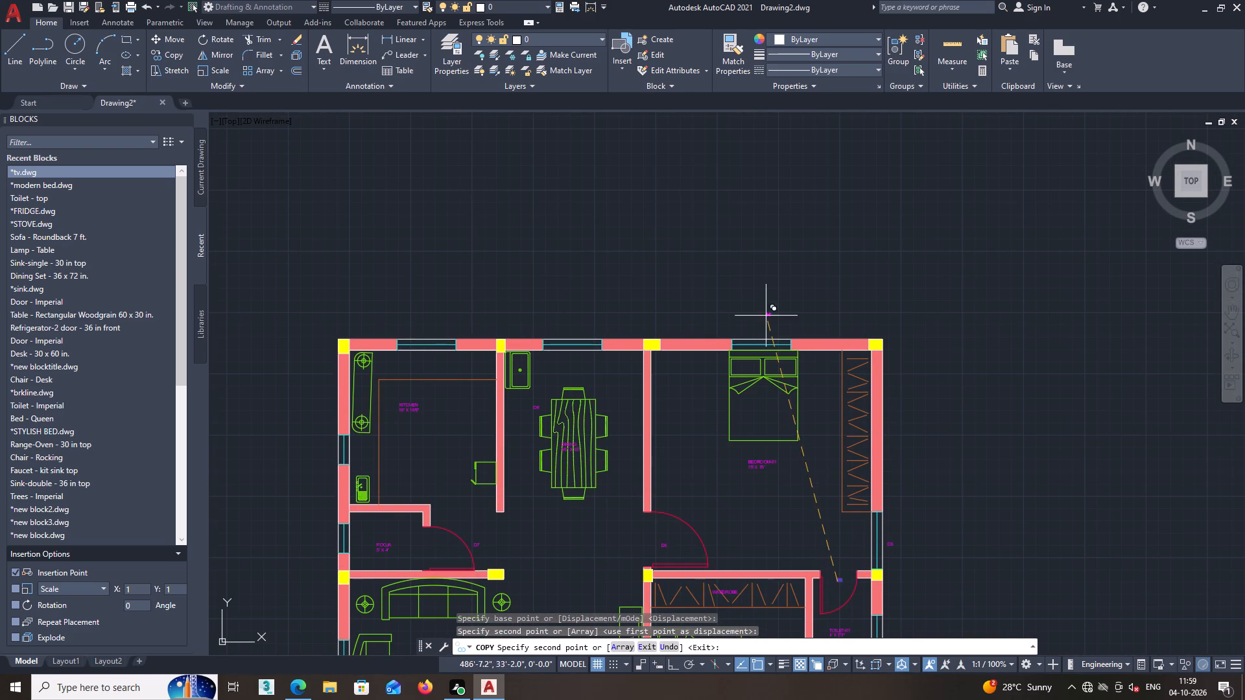
left_click(757, 325)
middle_click_drag(585, 336, 728, 369)
scroll(691, 368, "up", 1)
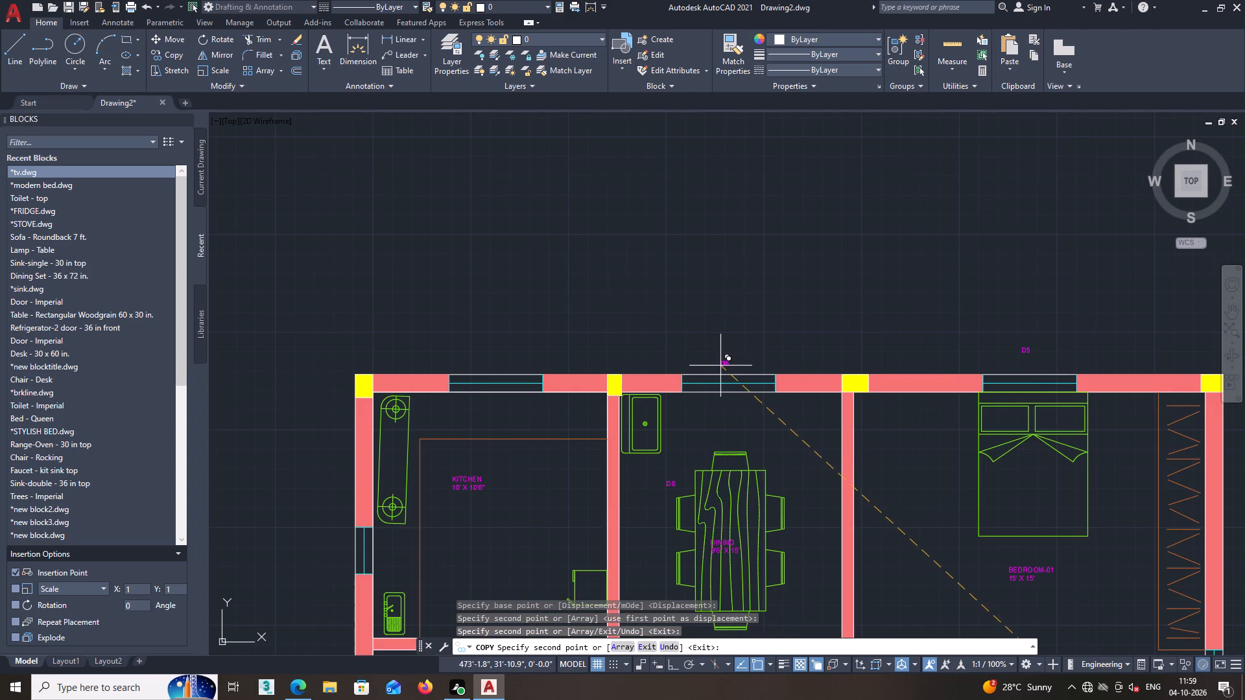
left_click(720, 366)
middle_click_drag(706, 367, 819, 369)
scroll(674, 383, "up", 1)
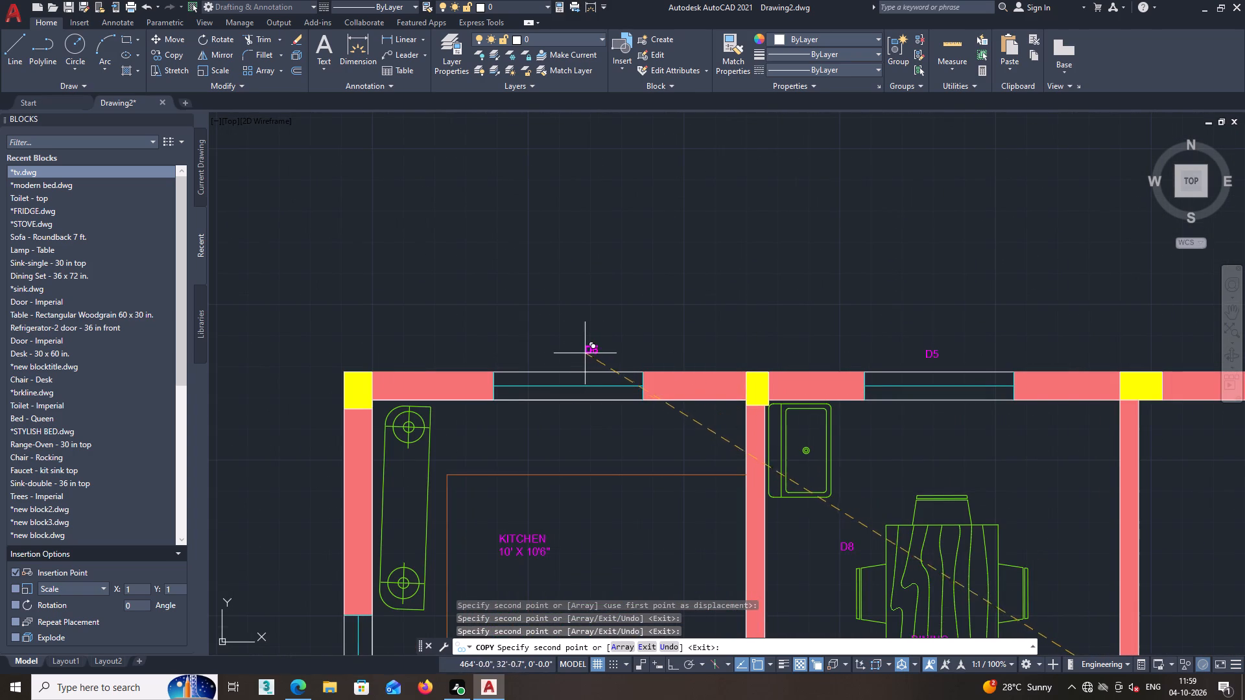
left_click(578, 358)
Place copies of the D5 tag outside the south-wall windows of the living room and BEDROOM-02, ending the copying.
middle_click_drag(588, 359, 754, 374)
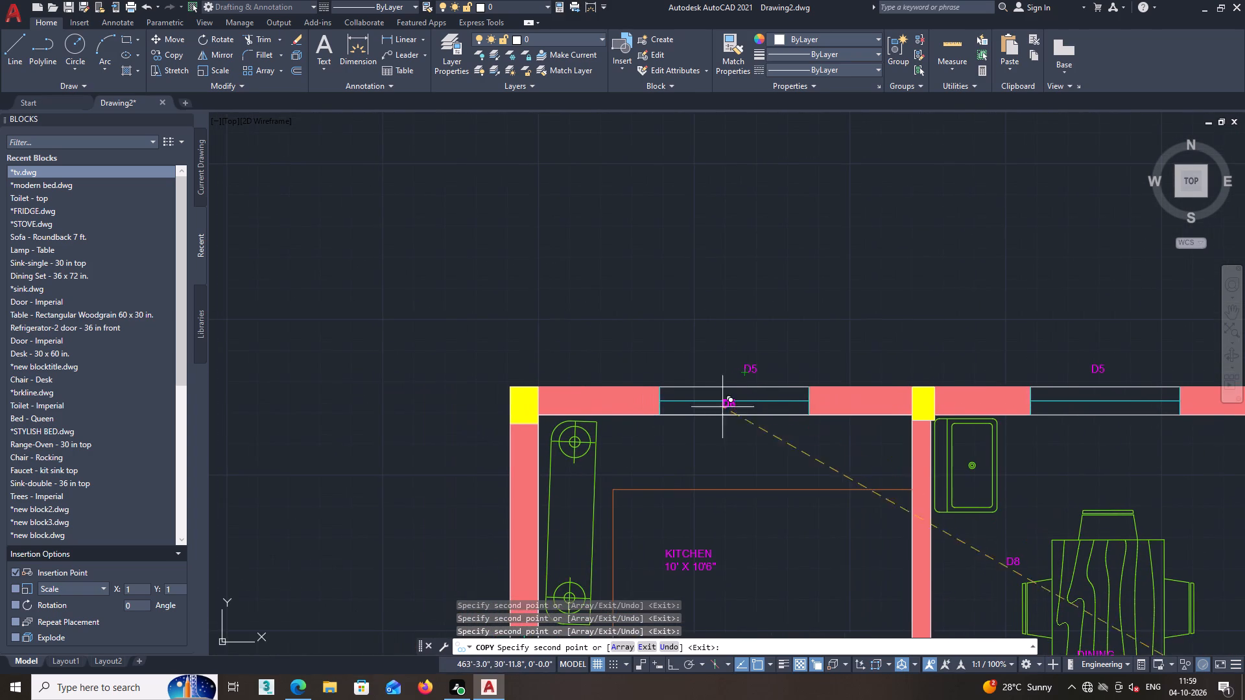
middle_click_drag(722, 407, 734, 348)
middle_click_drag(717, 405, 726, 354)
scroll(730, 469, "down", 2)
middle_click_drag(746, 548, 740, 423)
middle_click_drag(723, 504, 731, 320)
middle_click_drag(754, 499, 750, 386)
scroll(727, 478, "up", 1)
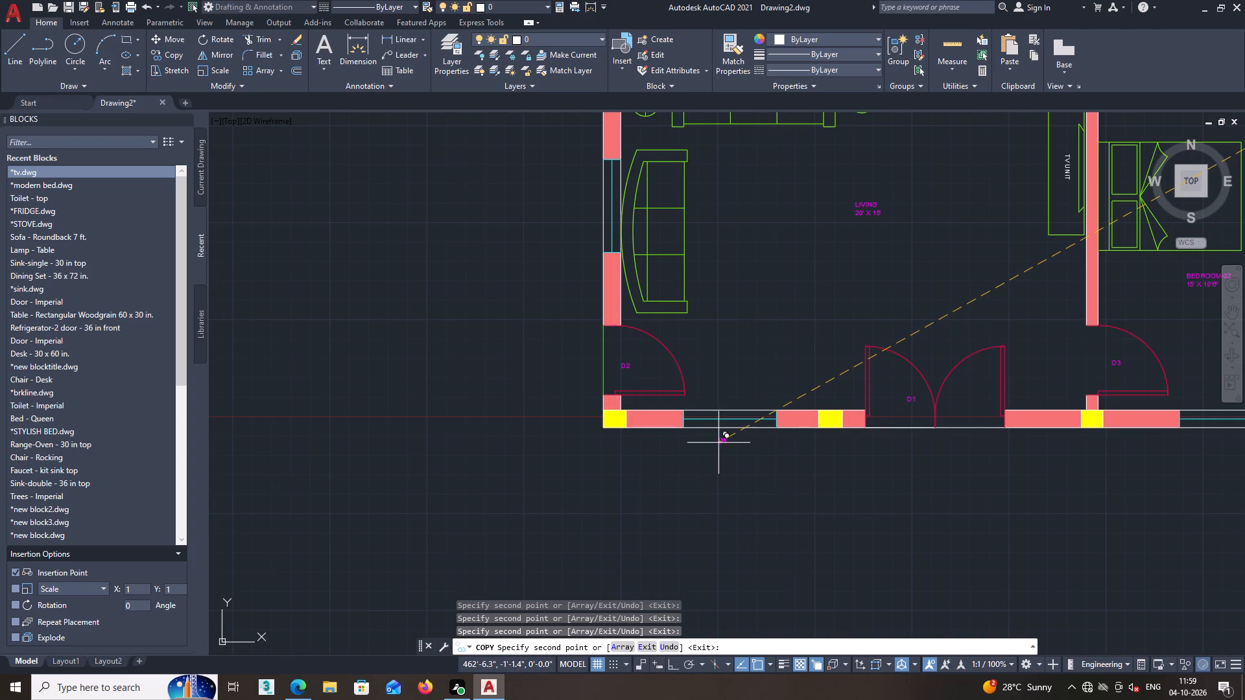
left_click(718, 442)
middle_click_drag(752, 459, 641, 417)
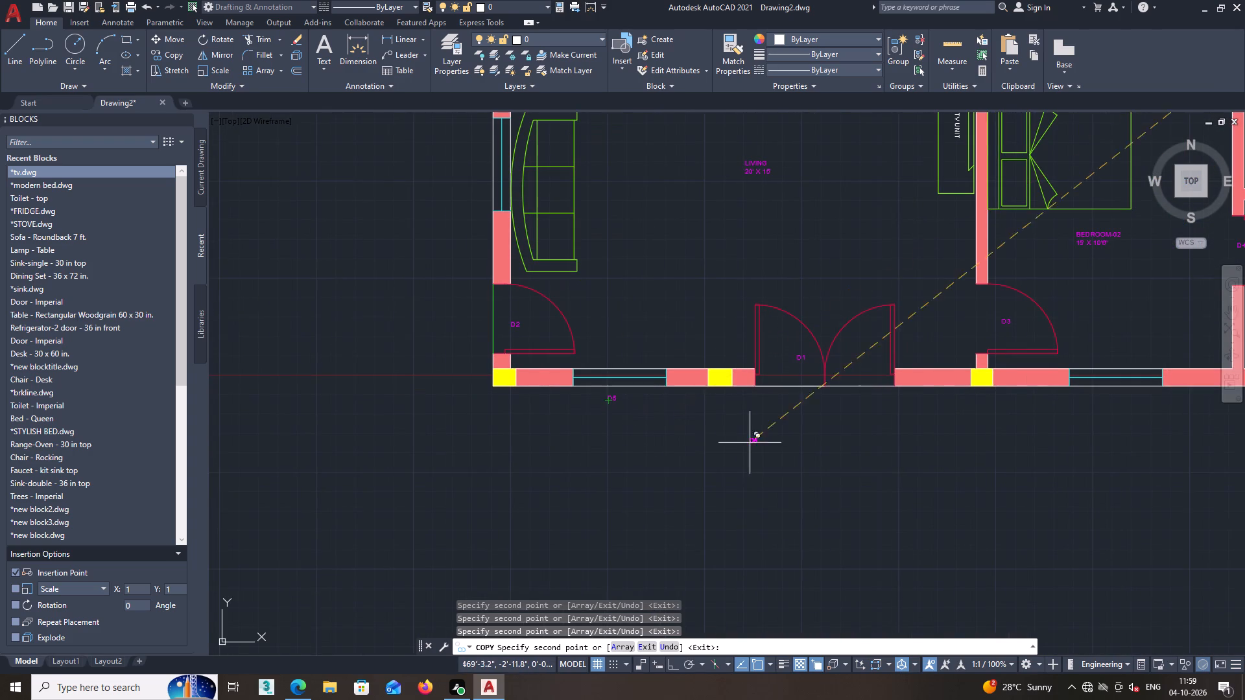
middle_click_drag(773, 444, 656, 431)
middle_click_drag(819, 475, 724, 471)
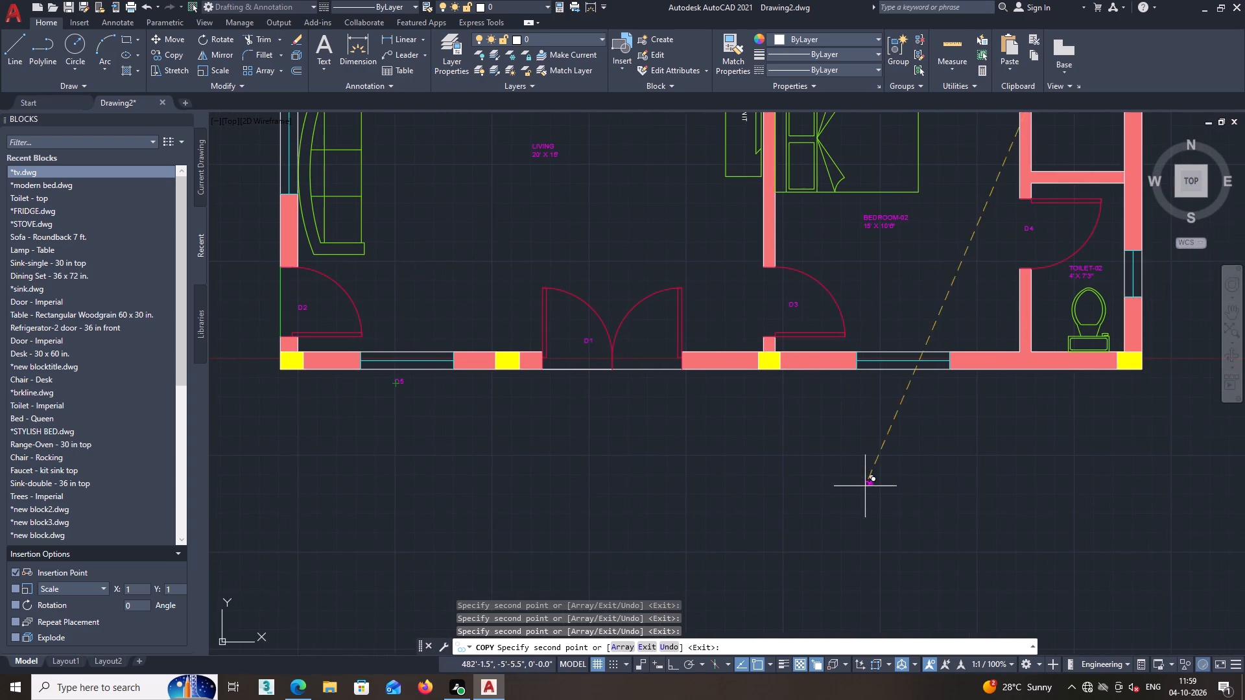
middle_click_drag(895, 480, 862, 480)
scroll(862, 419, "up", 1)
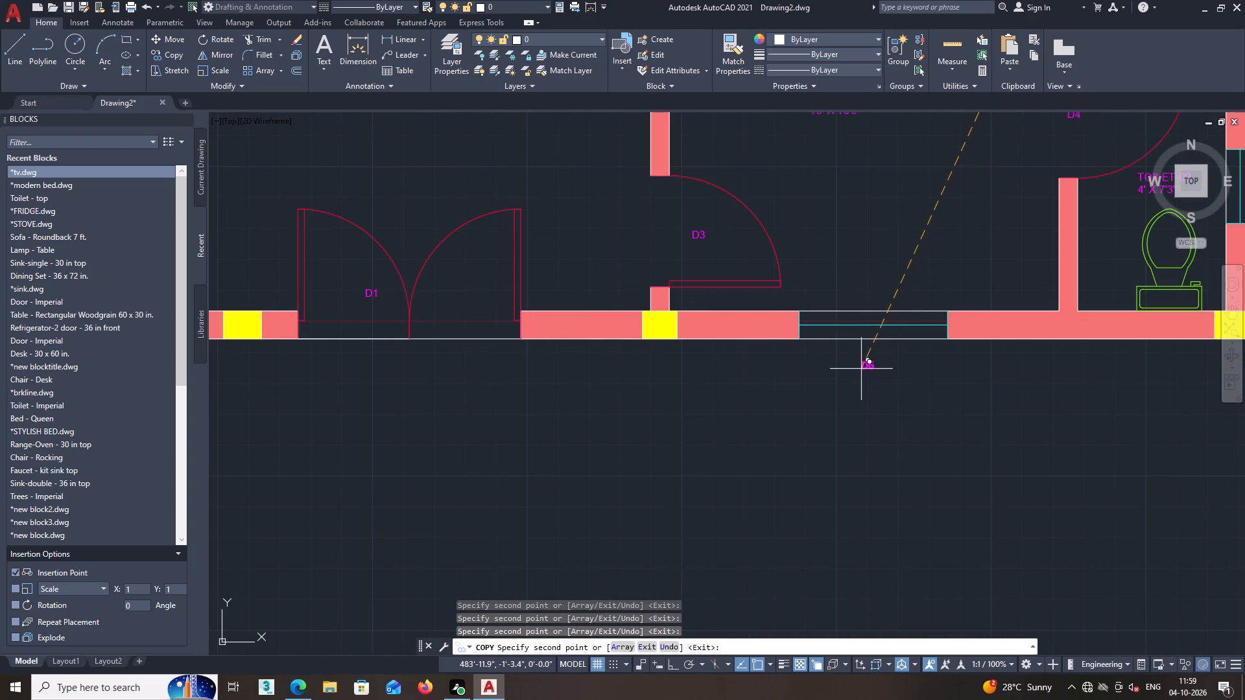
left_click(861, 364)
scroll(889, 444, "down", 1)
middle_click_drag(913, 468, 862, 487)
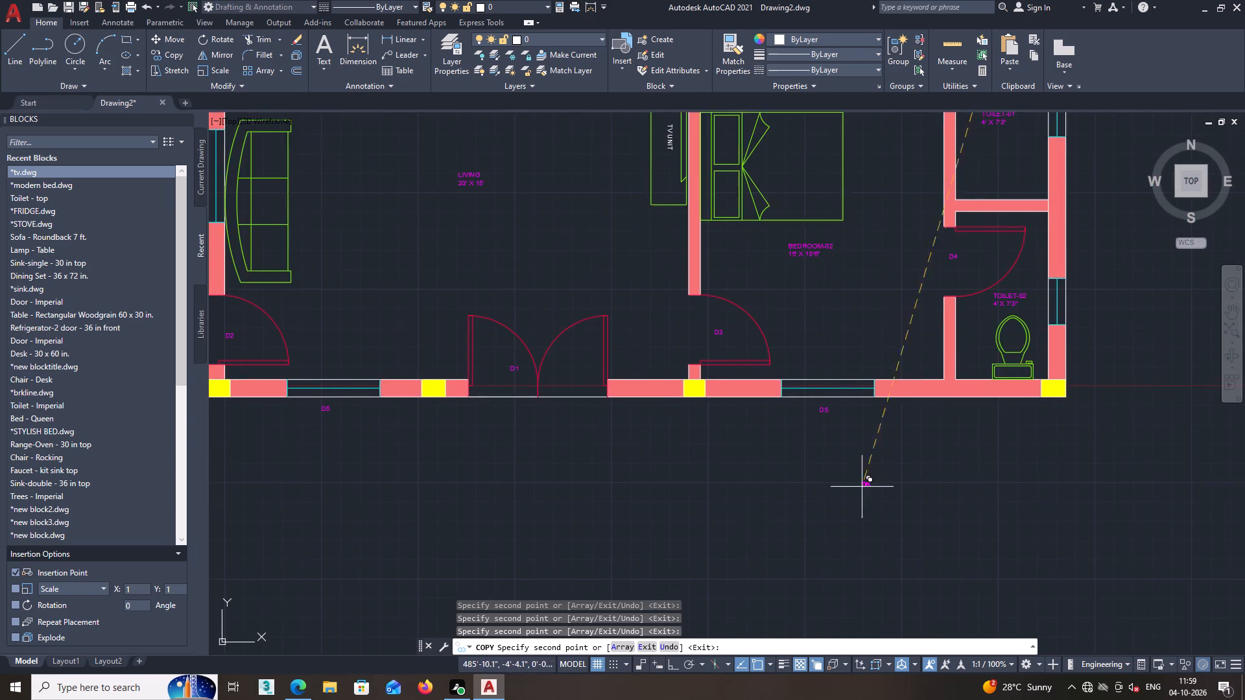
scroll(927, 471, "down", 2)
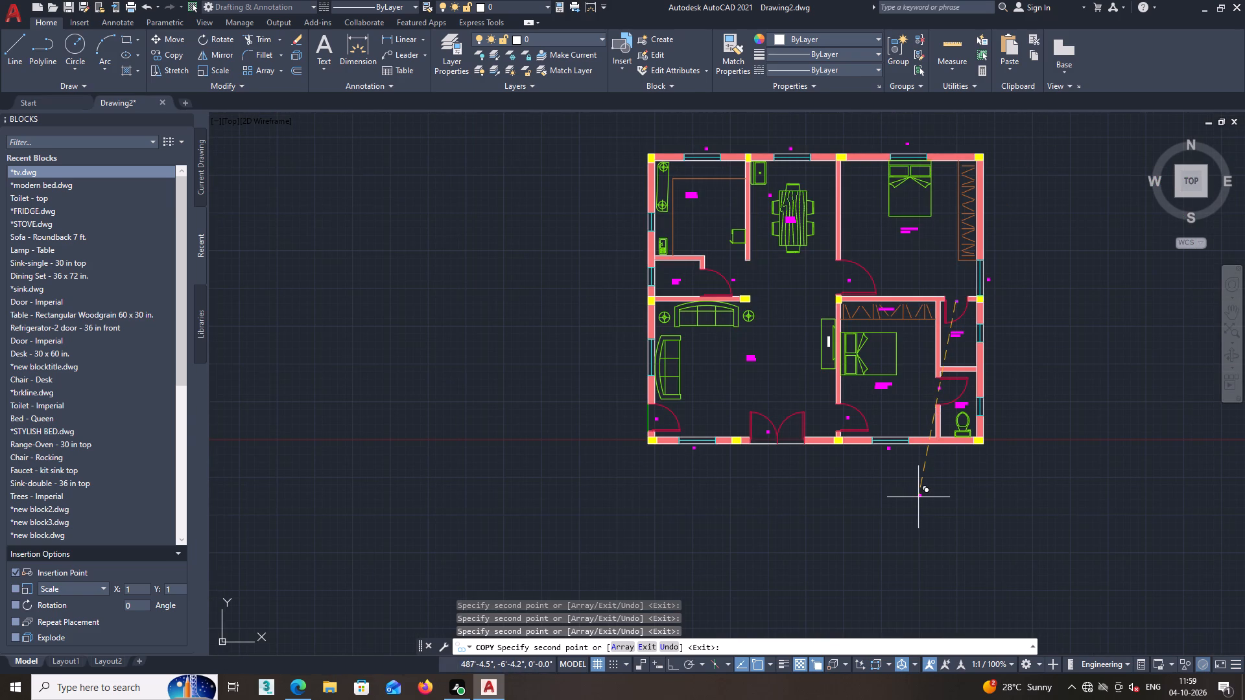
key("space")
scroll(833, 519, "down", 2)
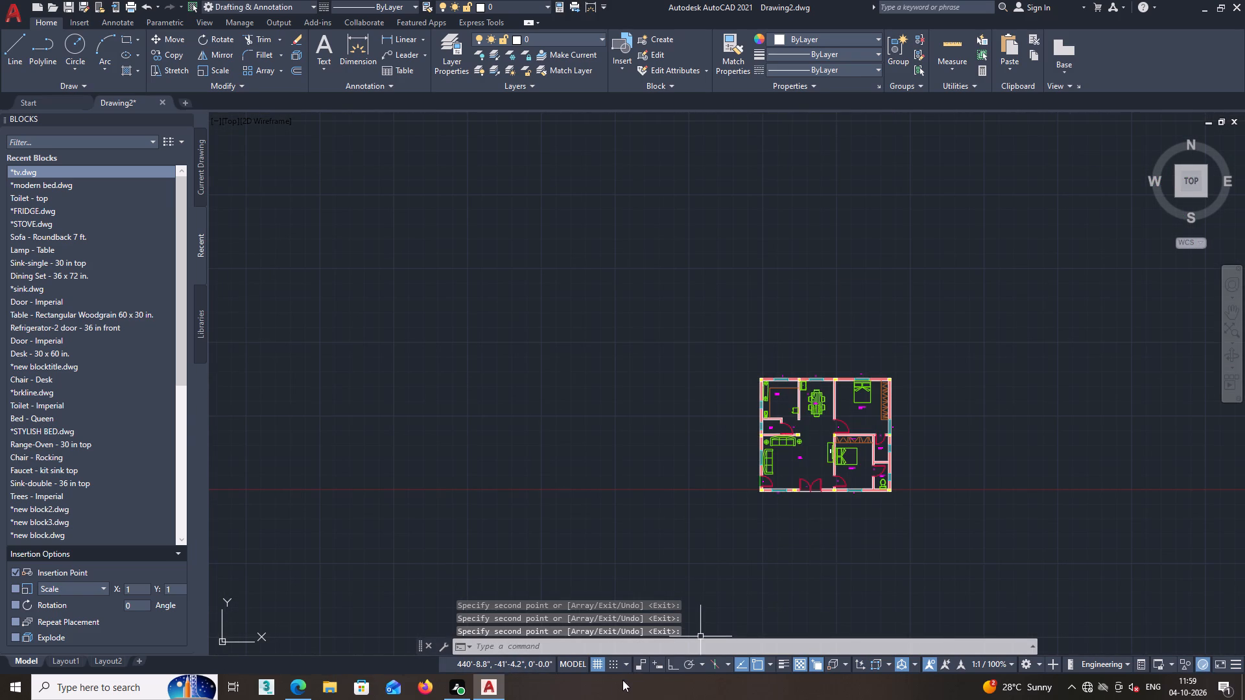